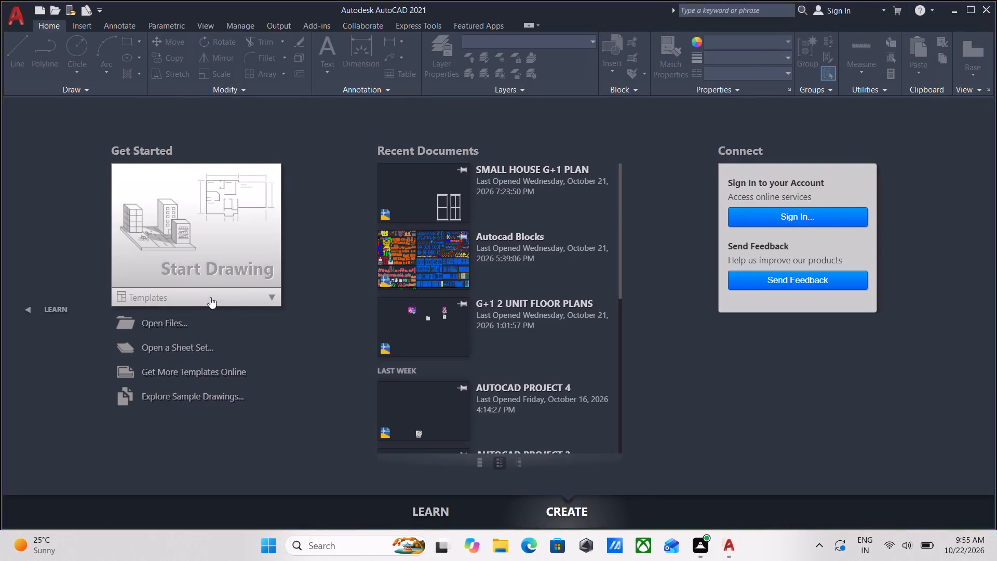
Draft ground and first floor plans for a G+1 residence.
Start a new blank drawing.
{"action": "left_click", "coordinate": [197, 261]}
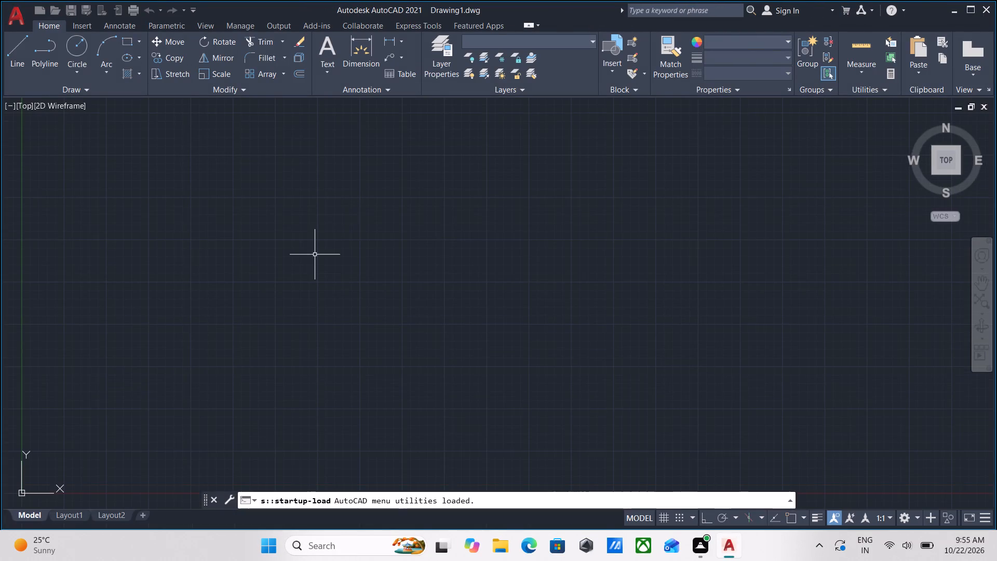
Set the drawing units to Engineering length type with a precision of 0'-0.0".
{"action": "scroll", "coordinate": [365, 406], "scroll_direction": "up", "scroll_amount": 3}
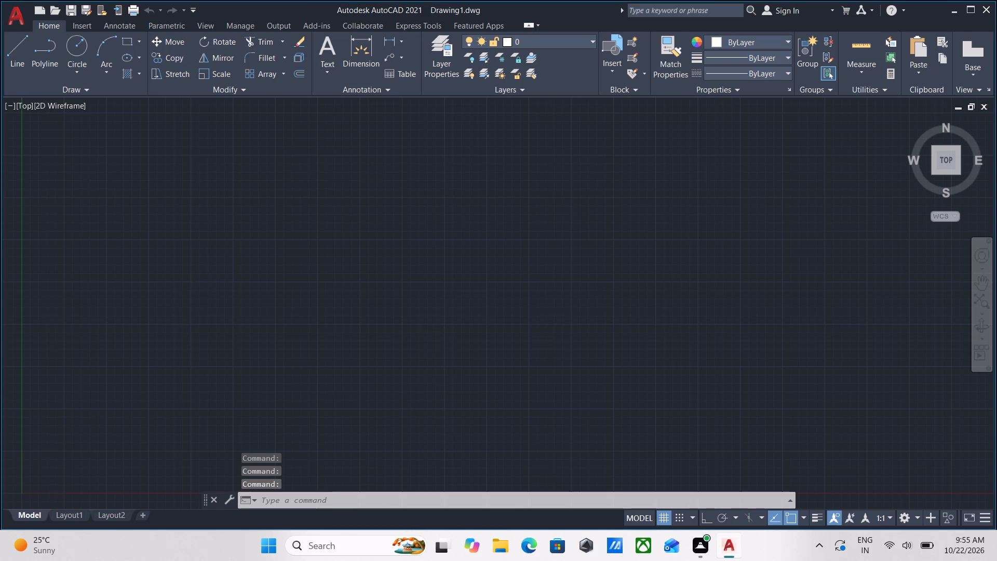
{"action": "scroll", "coordinate": [358, 356], "scroll_direction": "down", "scroll_amount": 3}
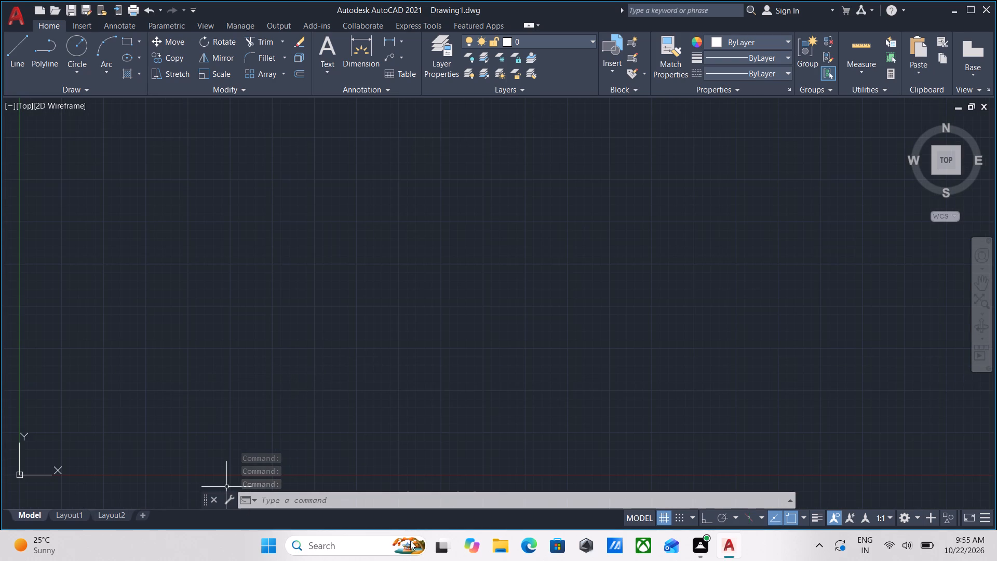
{"action": "left_click", "coordinate": [381, 496]}
{"action": "left_click", "coordinate": [381, 496]}
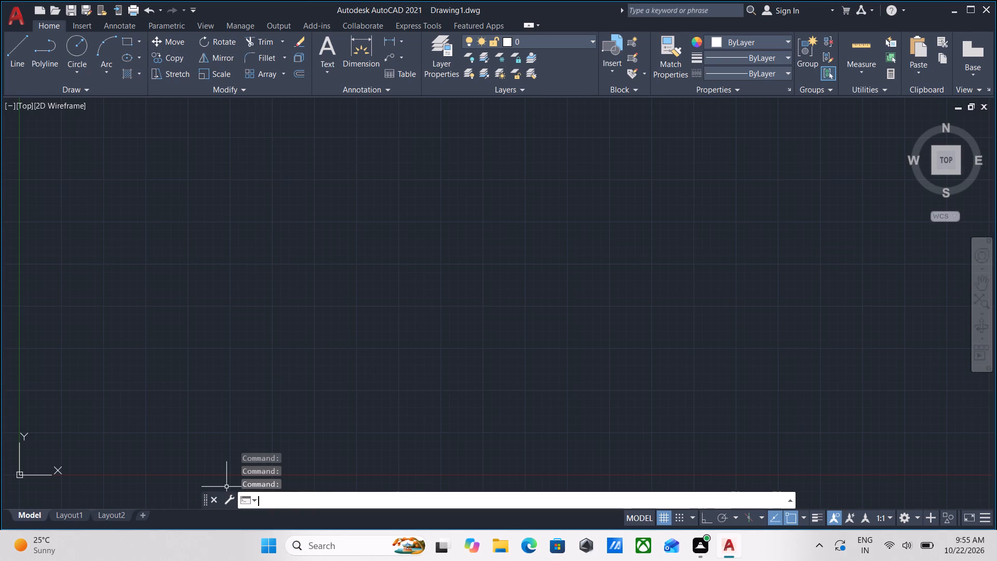
{"action": "type", "text": "un"}
{"action": "key", "text": "Return"}
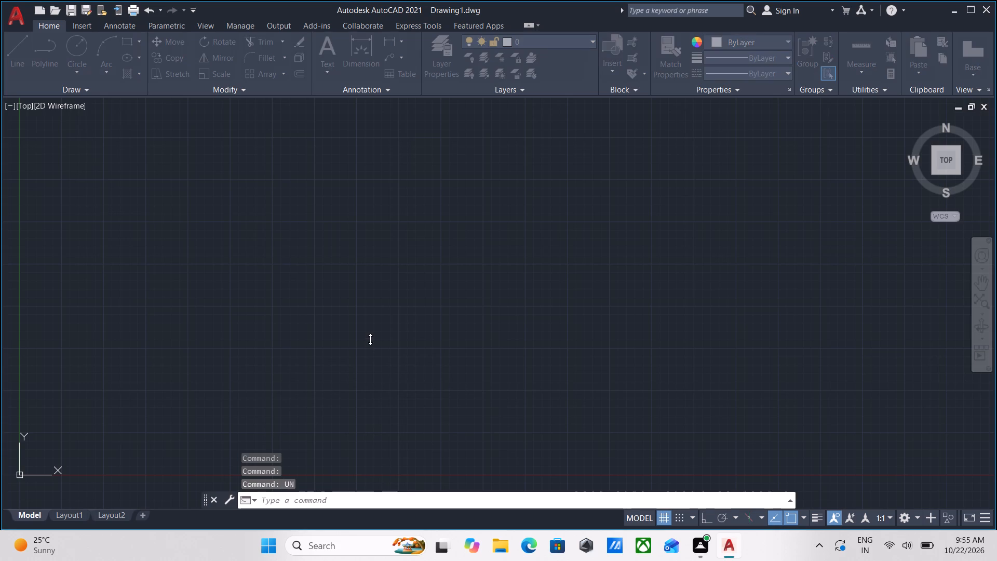
{"action": "left_click", "coordinate": [455, 175]}
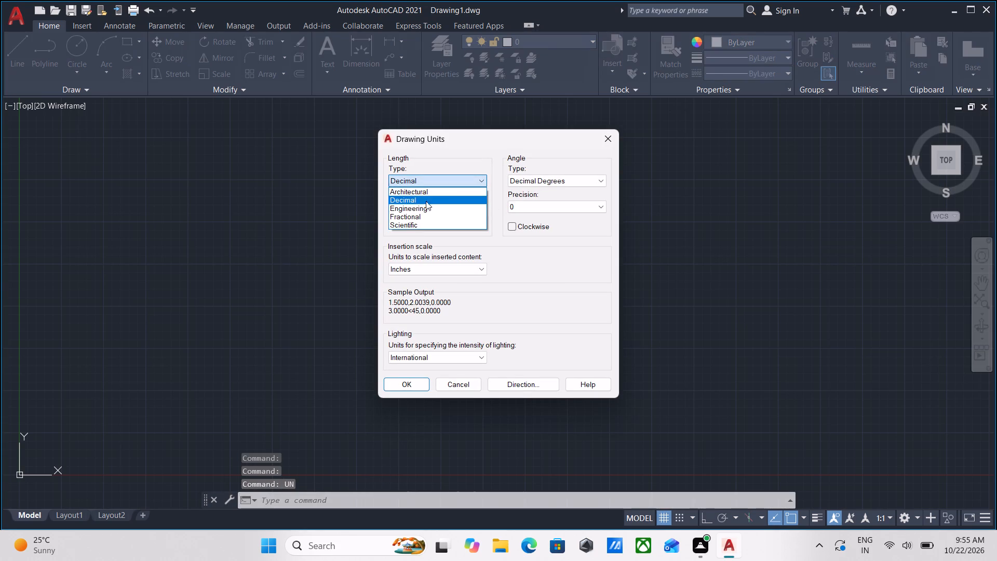
{"action": "left_click", "coordinate": [422, 207]}
{"action": "left_click", "coordinate": [425, 207]}
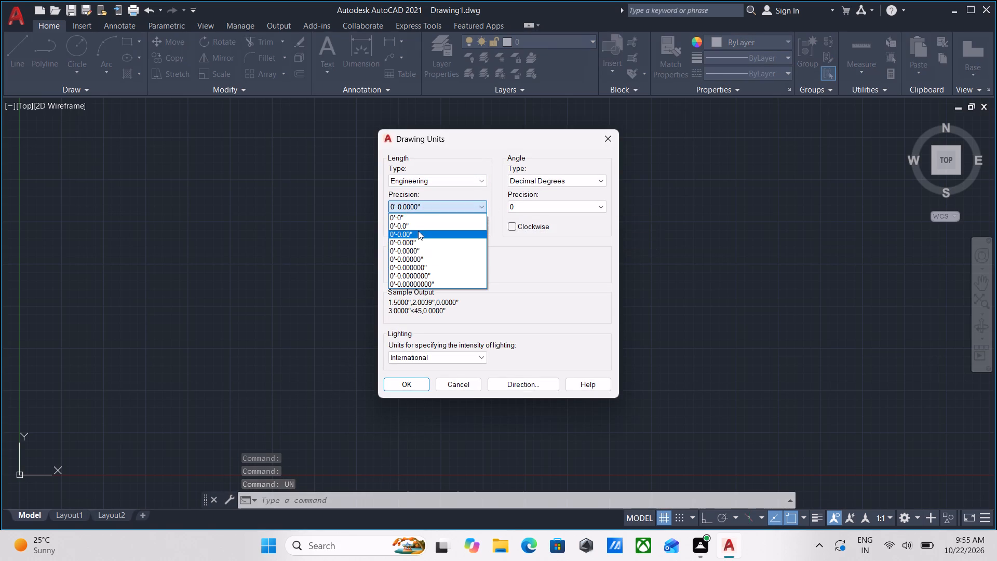
{"action": "left_click", "coordinate": [419, 226]}
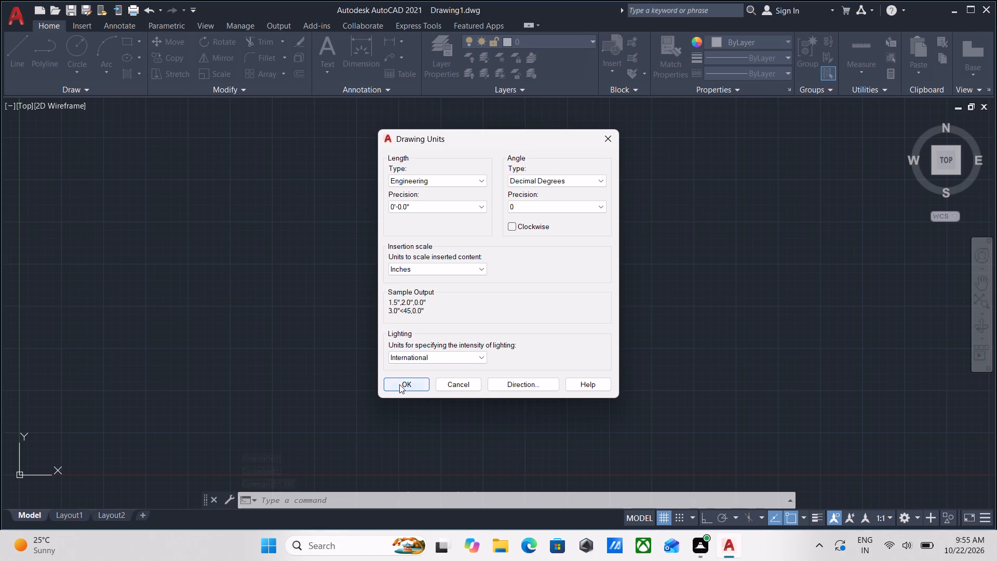
{"action": "left_click", "coordinate": [399, 384]}
Modify the Standard dimension style so its linear primary units use Engineering format with 0'-0" precision.
{"action": "scroll", "coordinate": [375, 363], "scroll_direction": "down", "scroll_amount": 3}
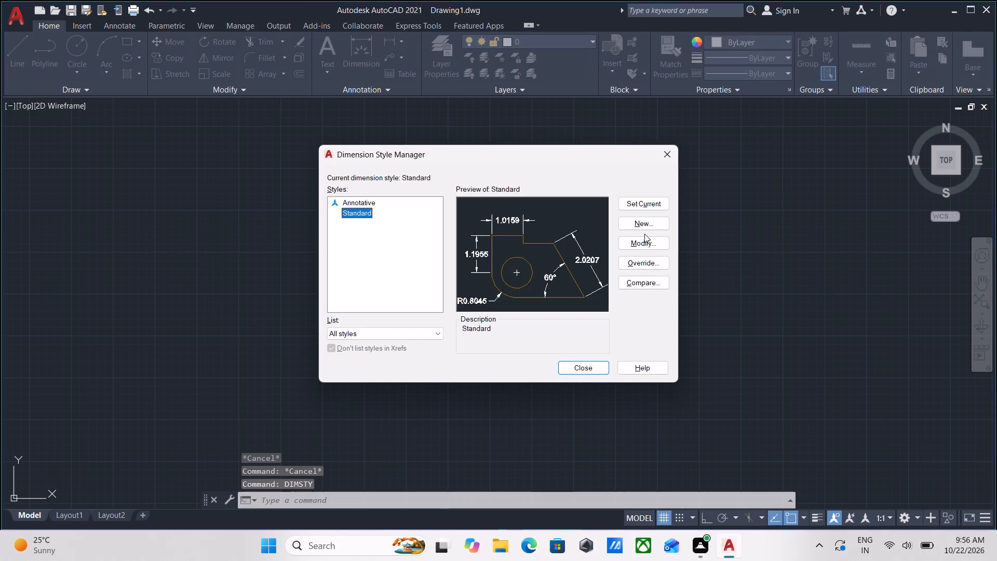
{"action": "left_click", "coordinate": [645, 247]}
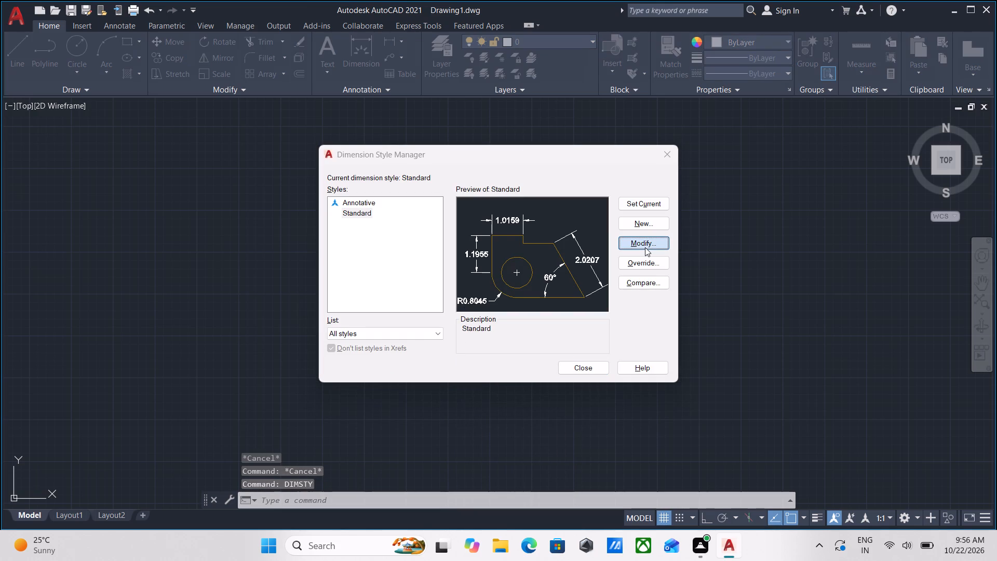
{"action": "left_click", "coordinate": [649, 241]}
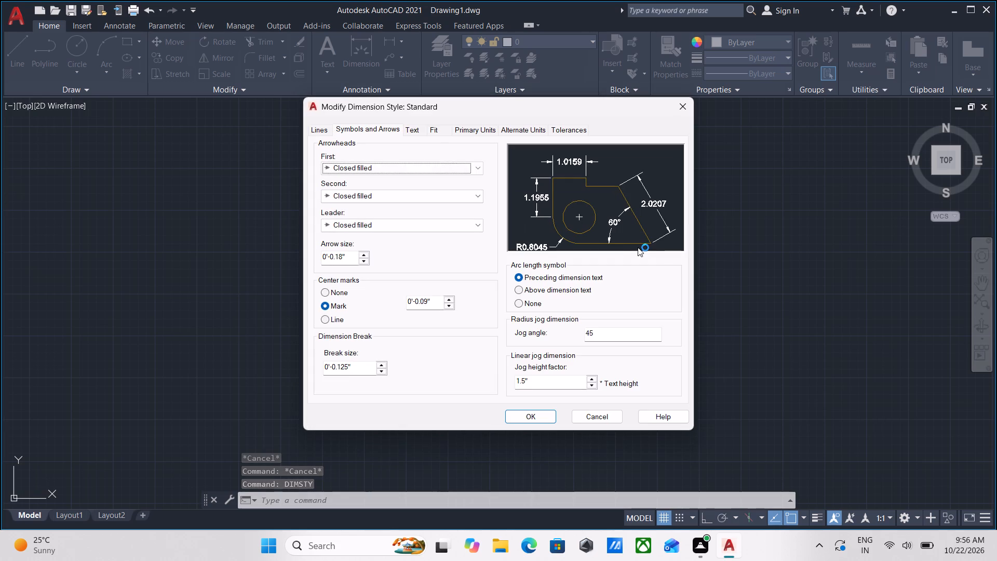
{"action": "left_click", "coordinate": [422, 133]}
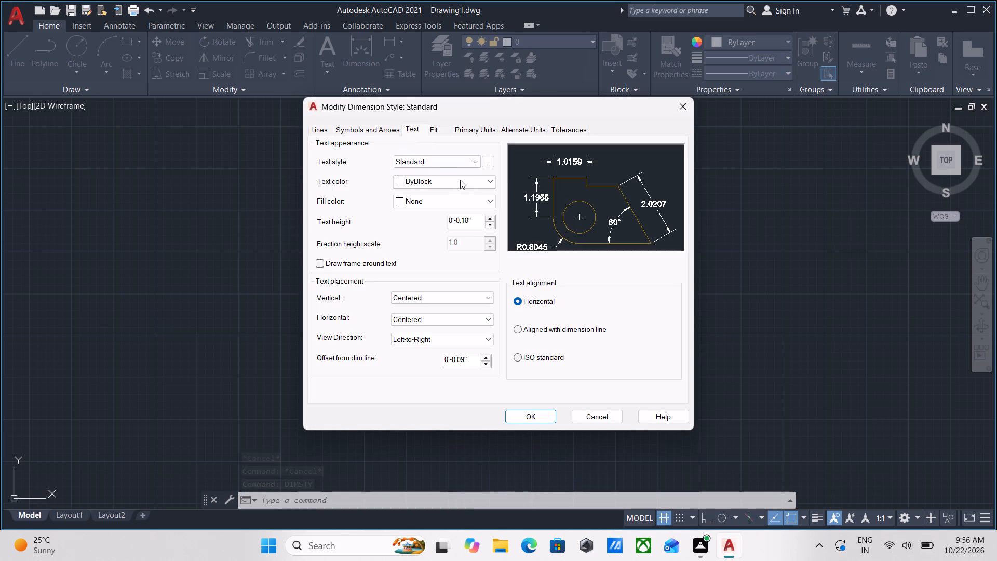
{"action": "left_click", "coordinate": [435, 129]}
{"action": "left_click", "coordinate": [469, 130]}
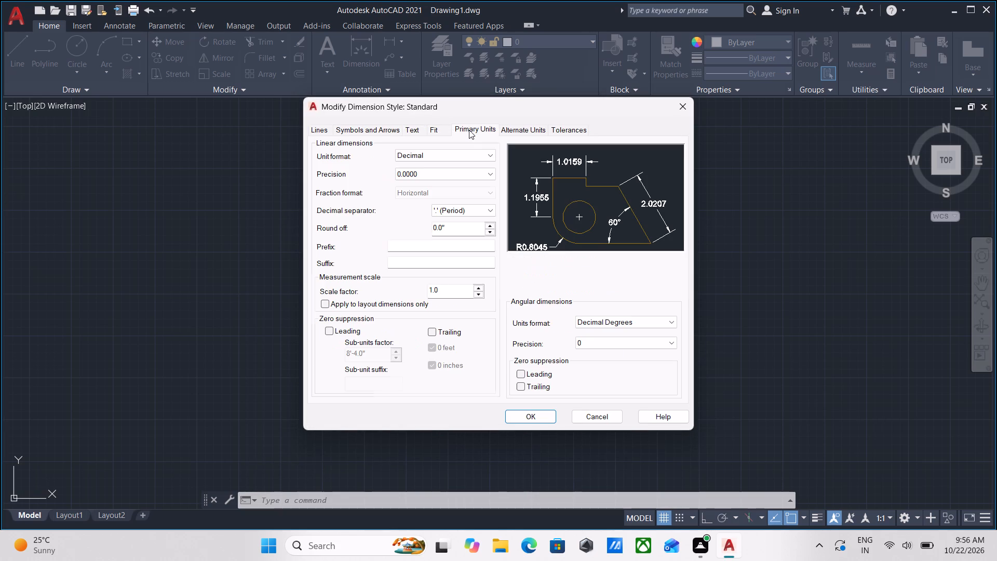
{"action": "left_click", "coordinate": [452, 153]}
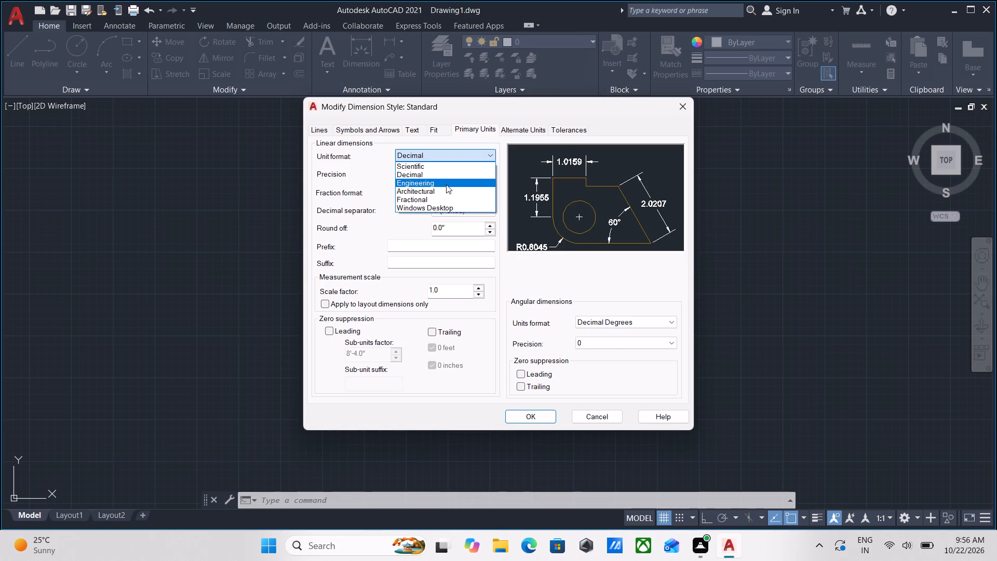
{"action": "left_click", "coordinate": [445, 180]}
{"action": "left_click", "coordinate": [449, 178]}
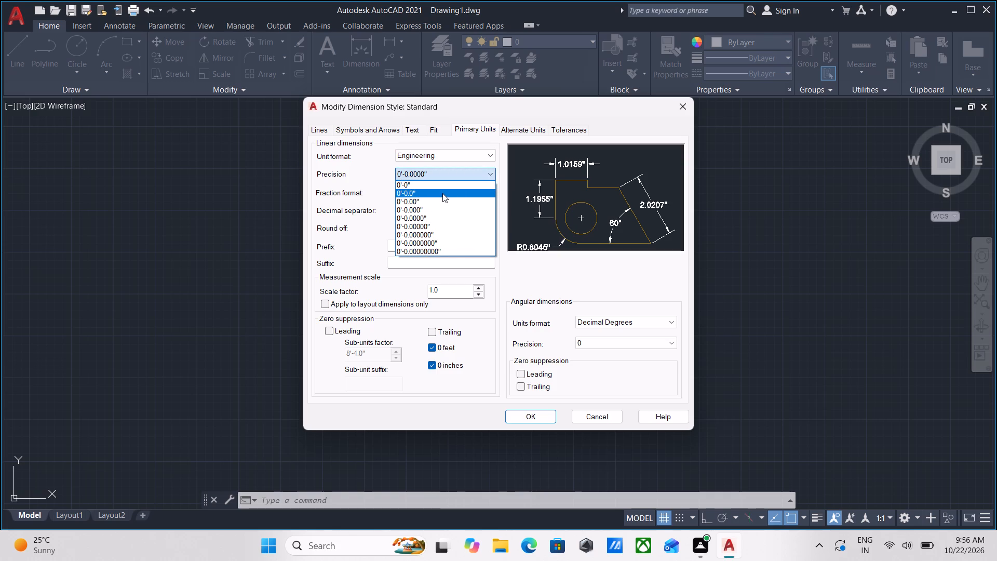
{"action": "left_click", "coordinate": [444, 187]}
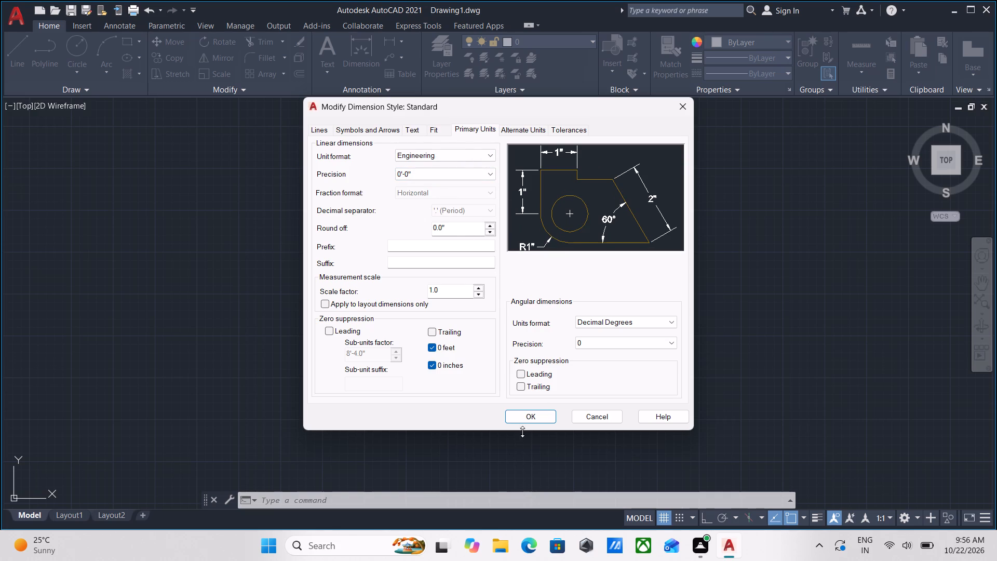
Set the Standard dimension style's text height to 5".
{"action": "left_click", "coordinate": [409, 126]}
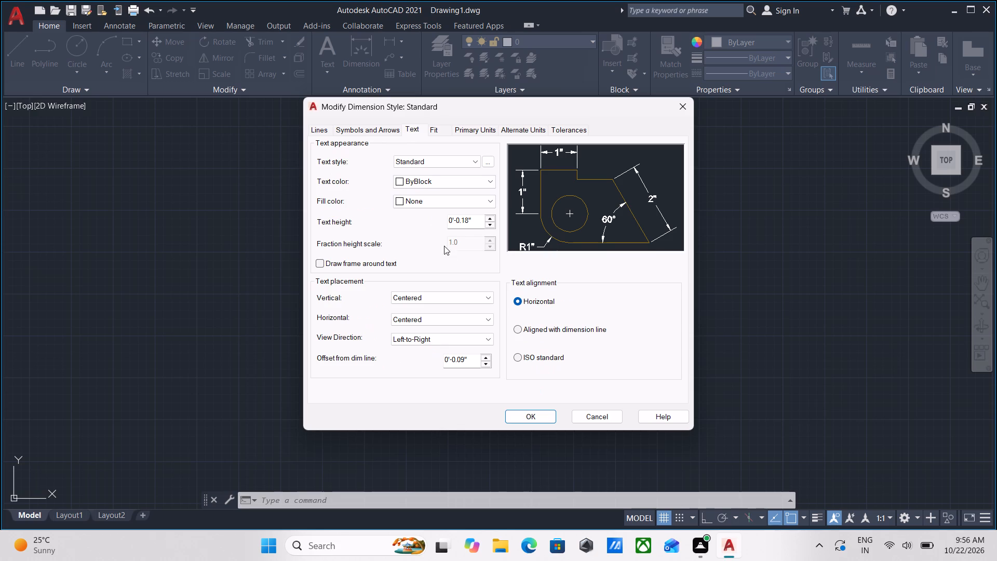
{"action": "left_click_drag", "start_coordinate": [470, 220], "coordinate": [399, 219]}
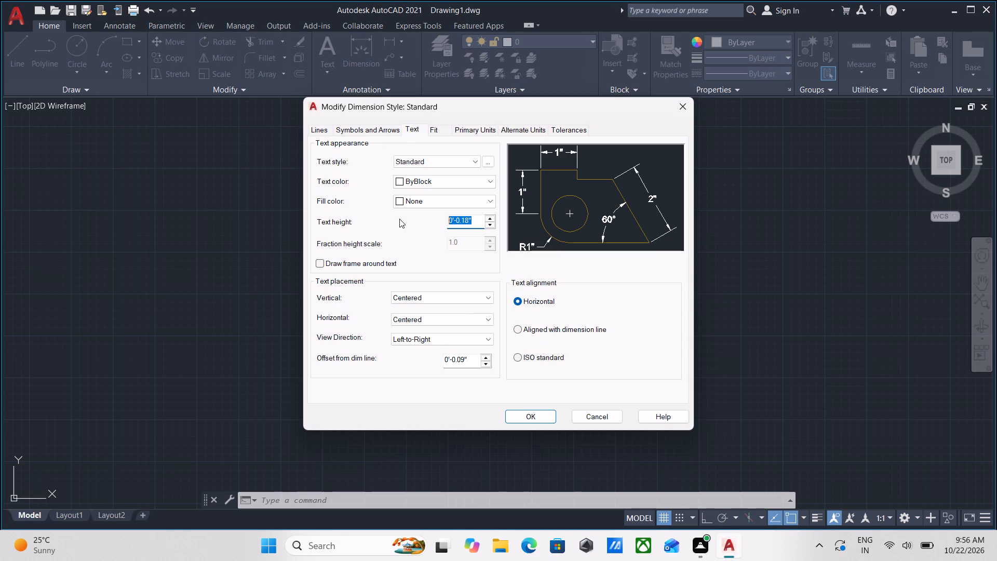
{"action": "key", "text": "6"}
{"action": "key", "text": "BackSpace"}
{"action": "key", "text": "5"}
{"action": "key", "text": "shift+quotedbl"}
Set the dimension arrowheads to Architectural tick with a 2" arrow size, then save and close the style settings.
{"action": "left_click", "coordinate": [378, 128]}
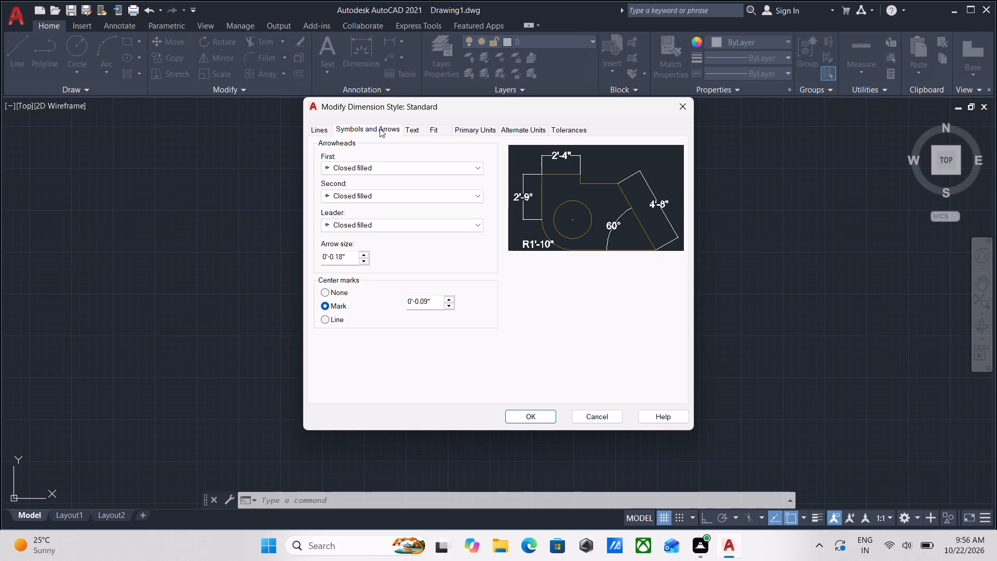
{"action": "left_click", "coordinate": [401, 166]}
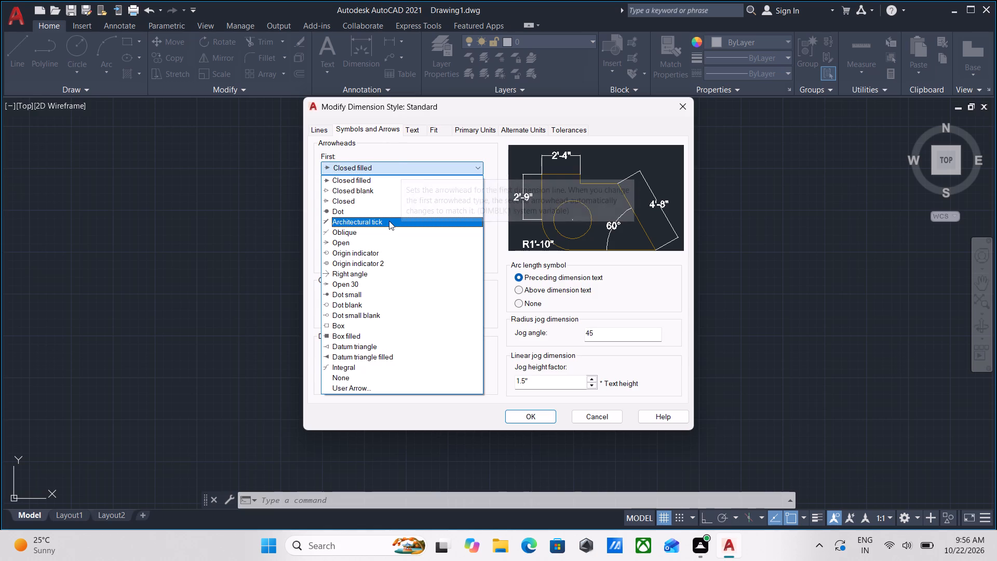
{"action": "left_click", "coordinate": [389, 221]}
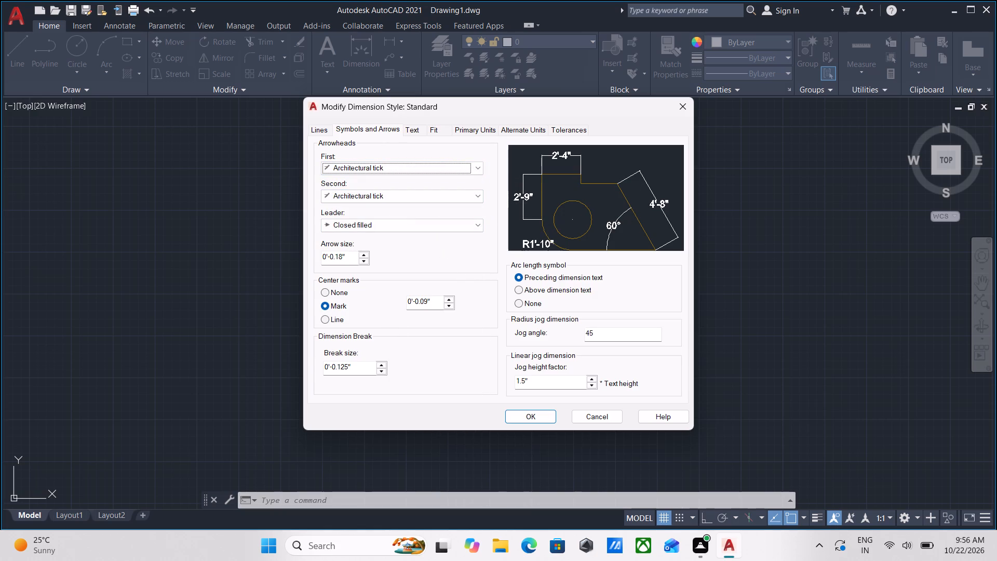
{"action": "left_click_drag", "start_coordinate": [347, 256], "coordinate": [278, 255]}
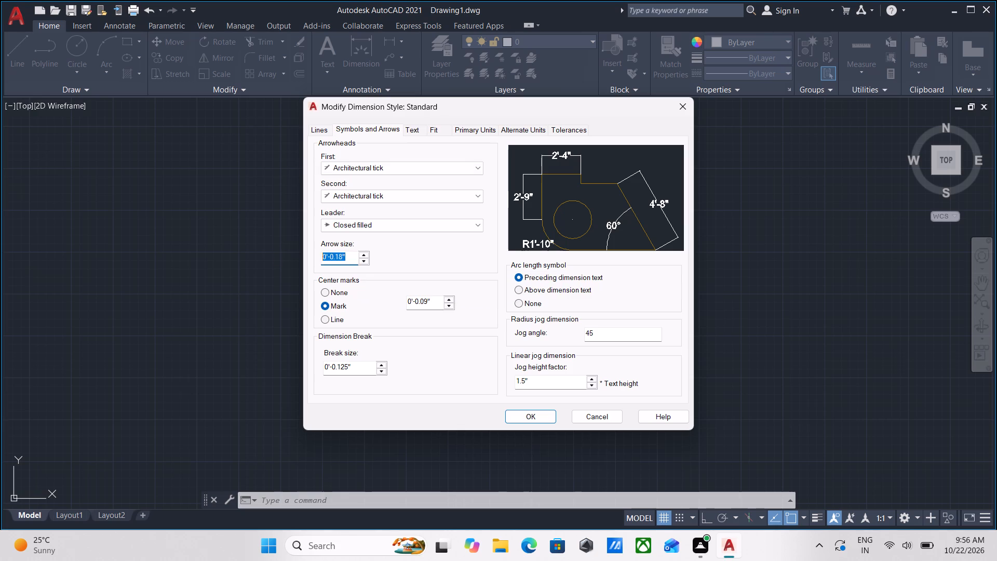
{"action": "left_click_drag", "start_coordinate": [278, 255], "coordinate": [277, 255]}
{"action": "key", "text": "2"}
{"action": "key", "text": "shift+quotedbl"}
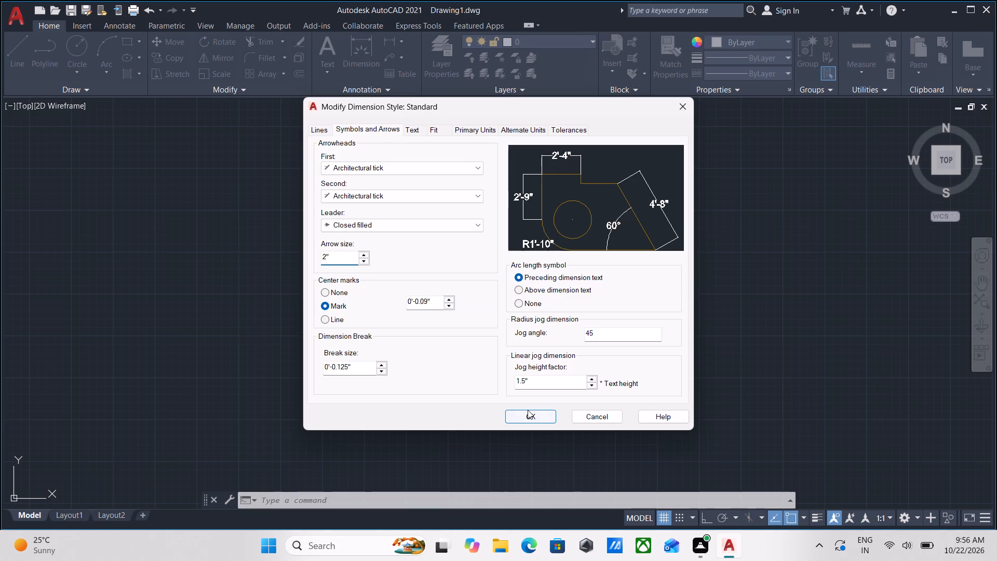
{"action": "left_click", "coordinate": [526, 419]}
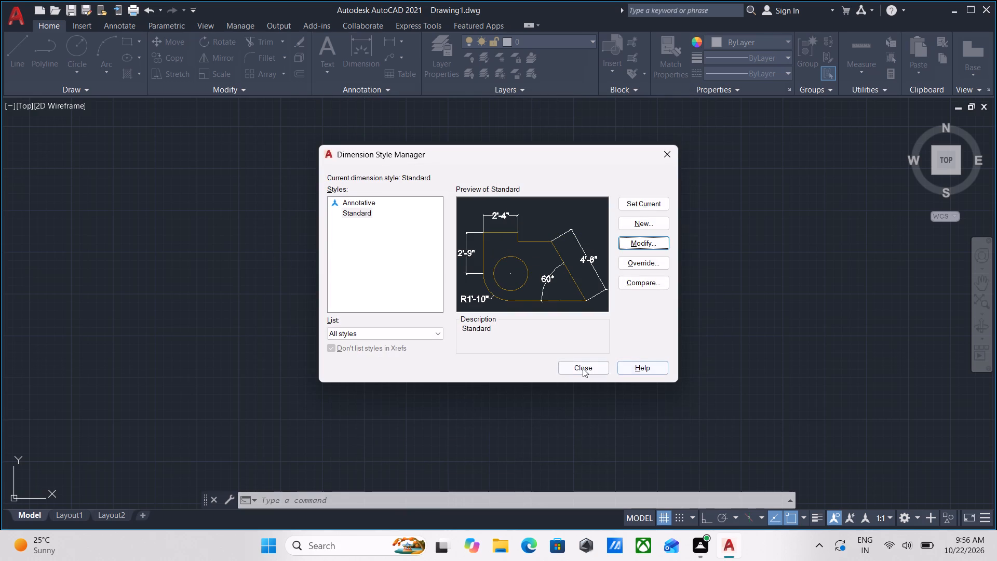
{"action": "left_click", "coordinate": [583, 368]}
With Ortho on, draw one vertical and one horizontal construction line crossing at a common point.
{"action": "scroll", "coordinate": [360, 364], "scroll_direction": "down", "scroll_amount": 4}
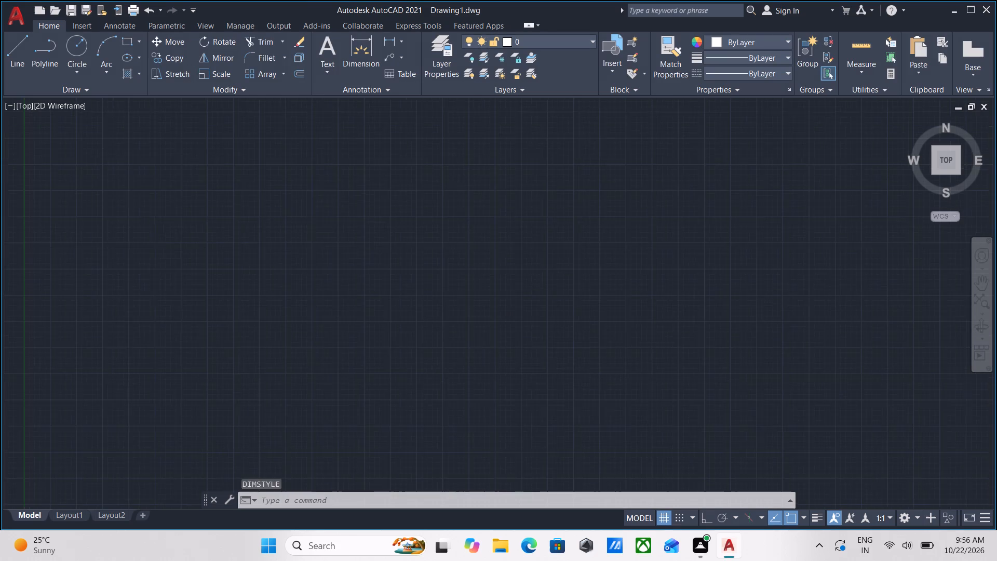
{"action": "middle_click_drag", "start_coordinate": [396, 354], "coordinate": [368, 391]}
{"action": "scroll", "coordinate": [457, 341], "scroll_direction": "up", "scroll_amount": 2}
{"action": "middle_click_drag", "start_coordinate": [485, 332], "coordinate": [461, 394]}
{"action": "scroll", "coordinate": [466, 370], "scroll_direction": "up", "scroll_amount": 2}
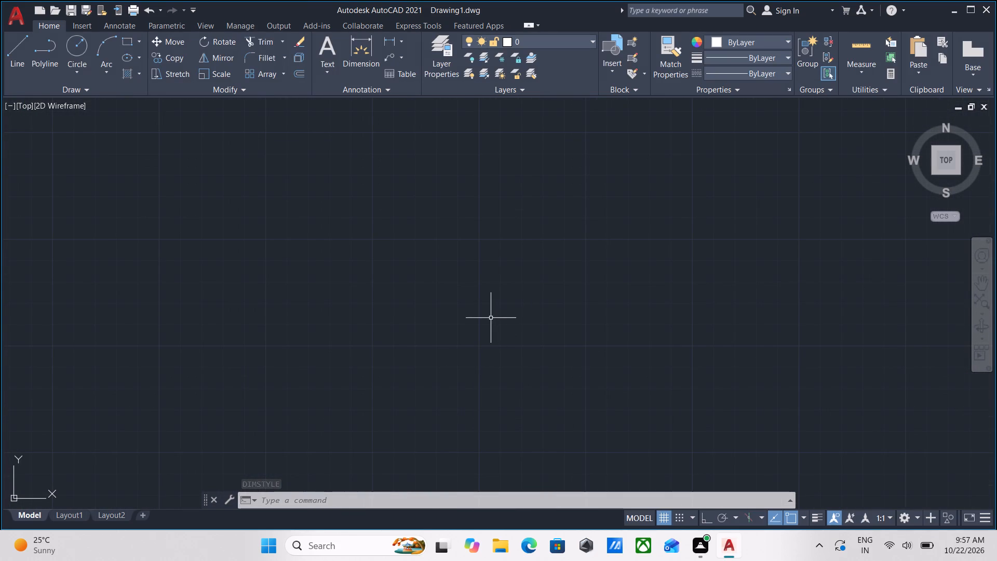
{"action": "key", "text": "x"}
{"action": "key", "text": "l"}
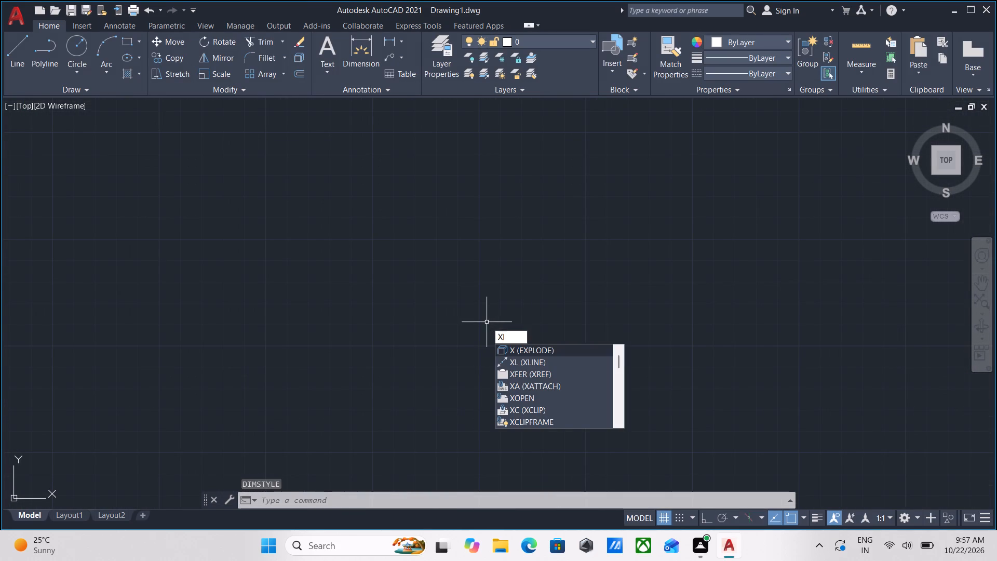
{"action": "key", "text": "Return"}
{"action": "left_click", "coordinate": [505, 239]}
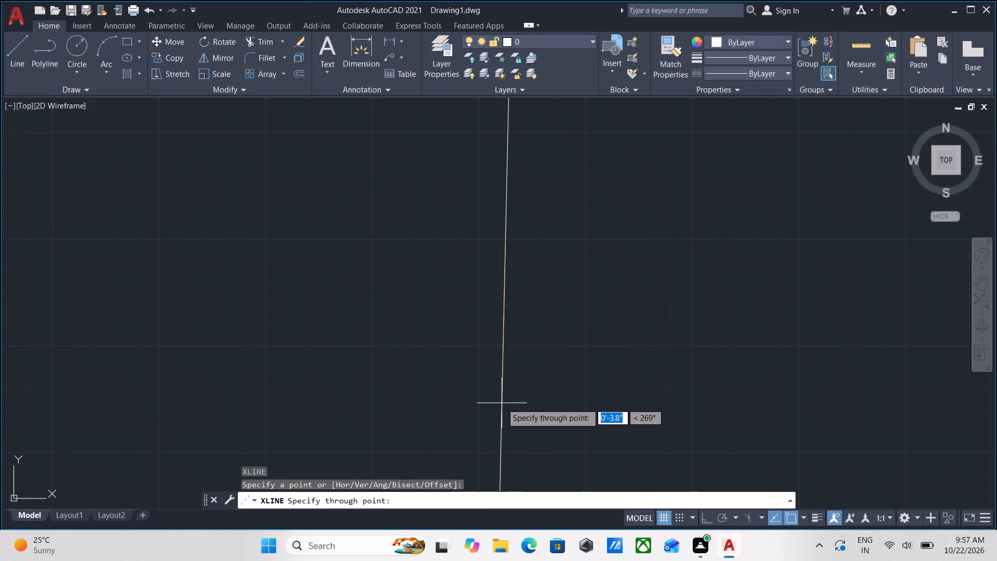
{"action": "key", "text": "F8"}
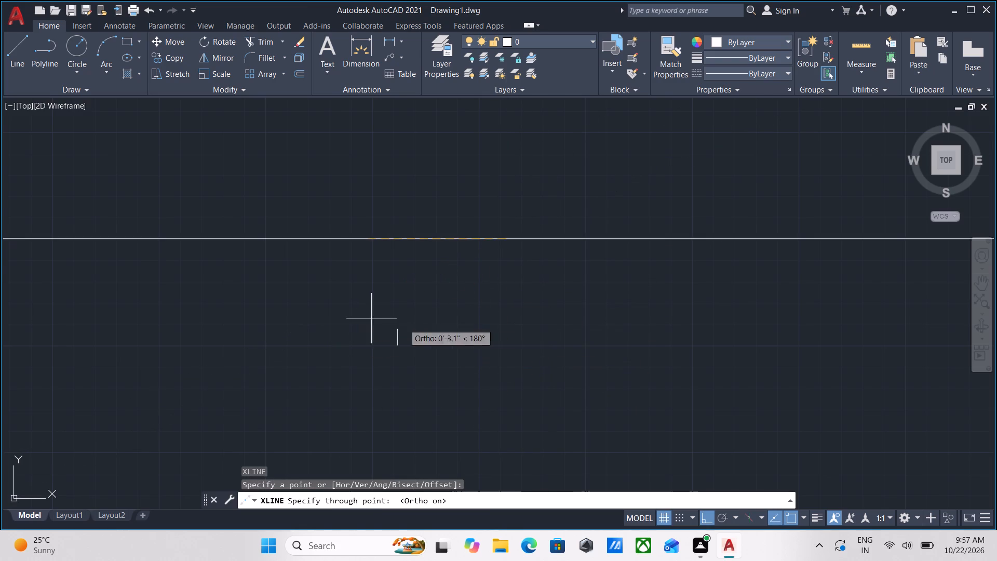
{"action": "left_click", "coordinate": [518, 332]}
{"action": "left_click", "coordinate": [321, 252]}
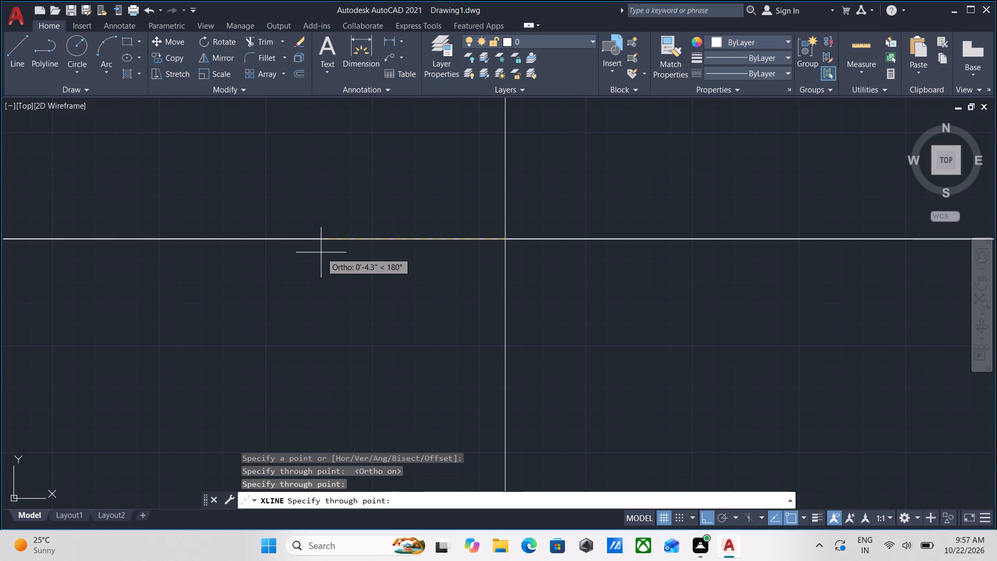
{"action": "key", "text": "Escape"}
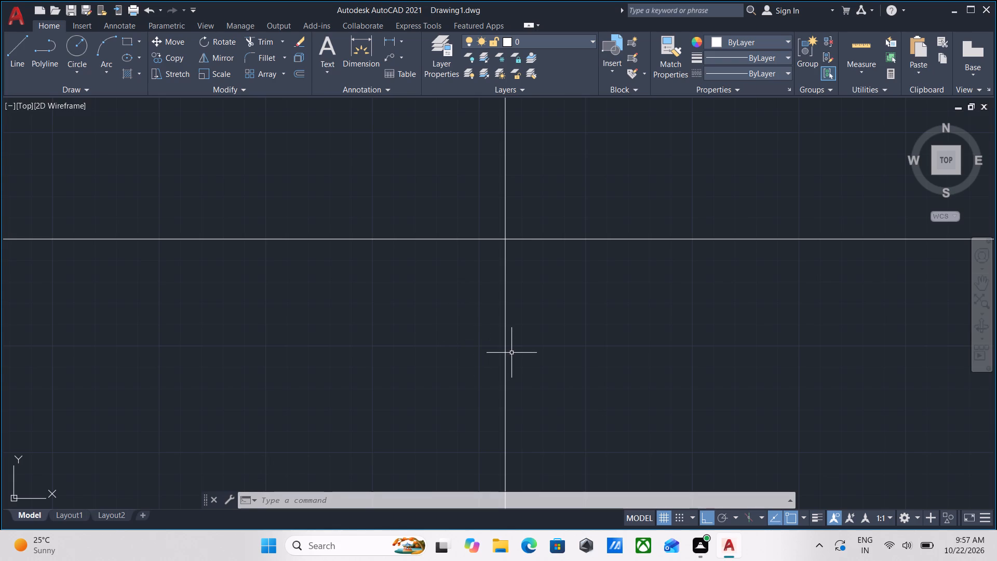
Offset the vertical construction line 9'8" to its right.
{"action": "left_click", "coordinate": [527, 358]}
{"action": "left_click", "coordinate": [446, 320]}
{"action": "key", "text": "o"}
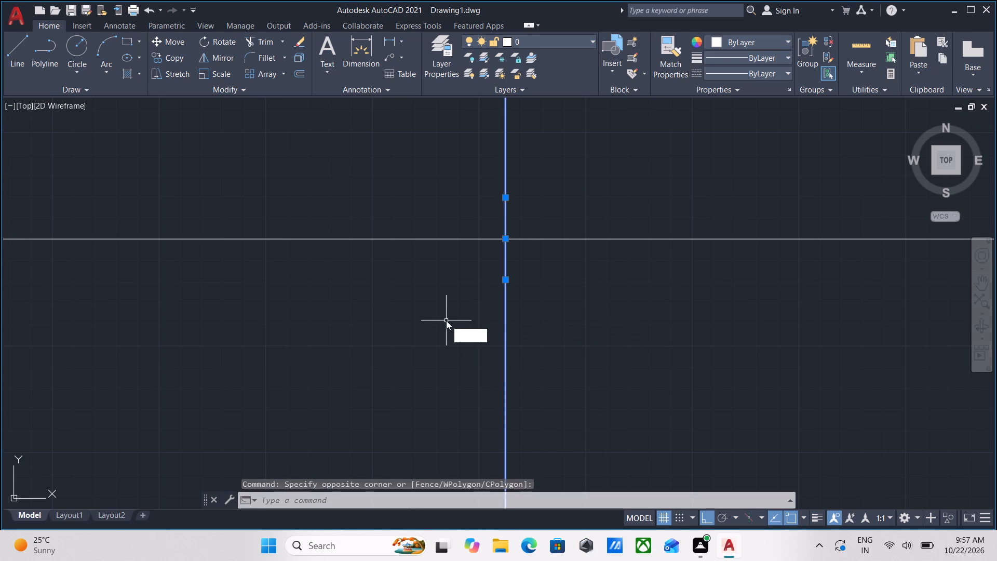
{"action": "key", "text": "Return"}
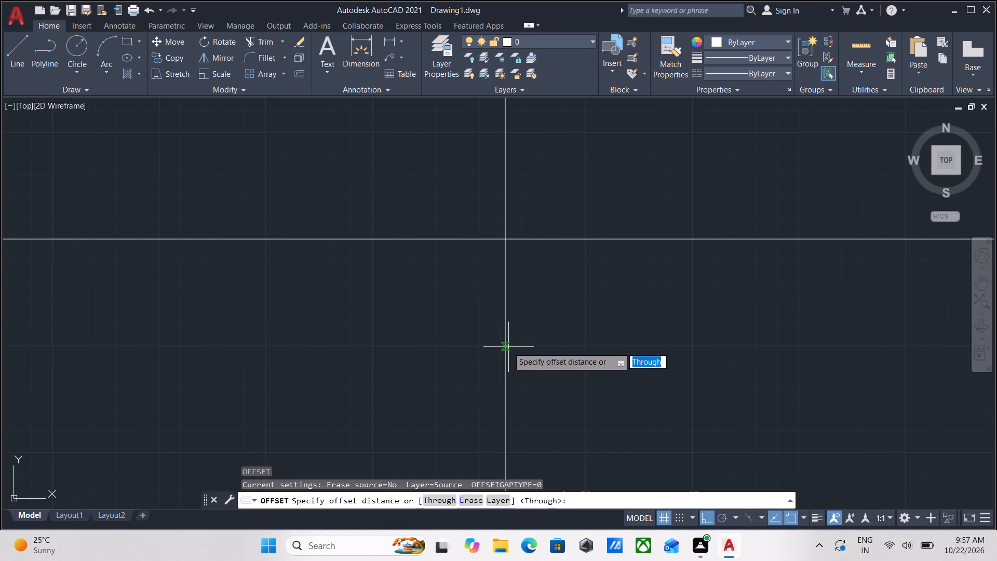
{"action": "left_click", "coordinate": [505, 347]}
{"action": "left_click", "coordinate": [612, 358]}
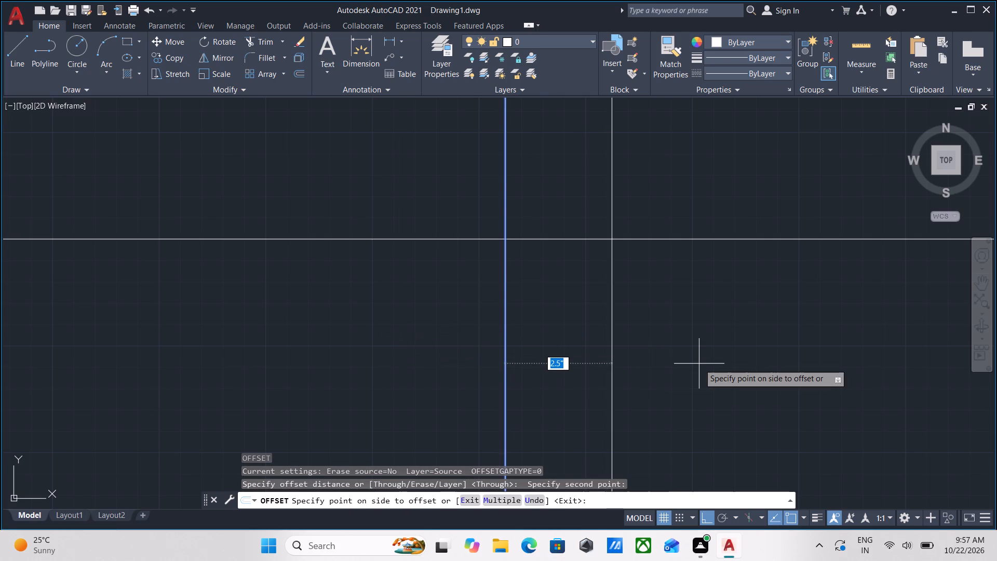
{"action": "type", "text": "9'"}
{"action": "key", "text": "8"}
{"action": "key", "text": "shift+quotedbl"}
{"action": "key", "text": "Return"}
Offset the new vertical construction line another 9" to the right, then end the Offset command.
{"action": "scroll", "coordinate": [705, 331], "scroll_direction": "down", "scroll_amount": 7}
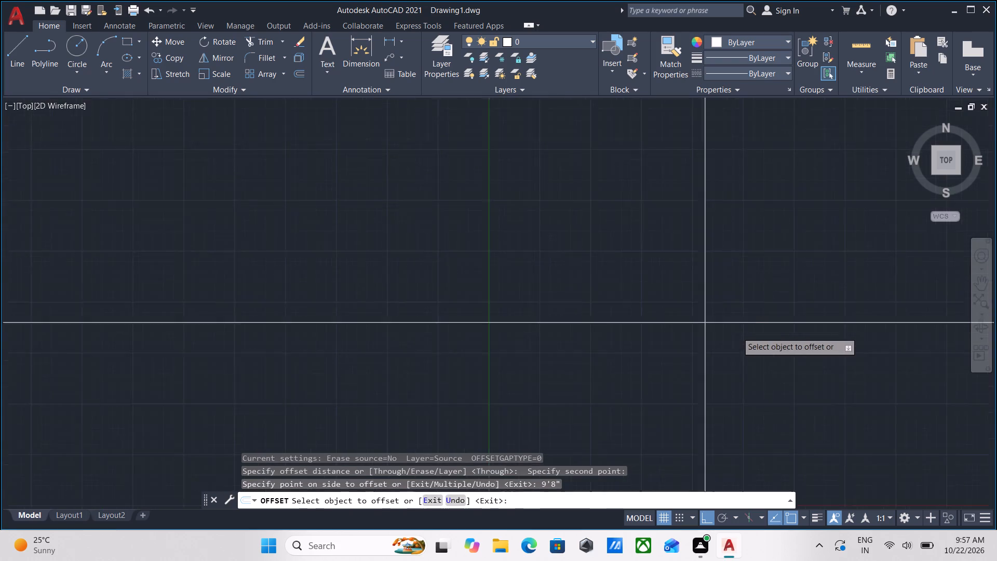
{"action": "middle_click_drag", "start_coordinate": [737, 332], "coordinate": [619, 336]}
{"action": "scroll", "coordinate": [722, 348], "scroll_direction": "down", "scroll_amount": 2}
{"action": "middle_click_drag", "start_coordinate": [722, 349], "coordinate": [619, 336]}
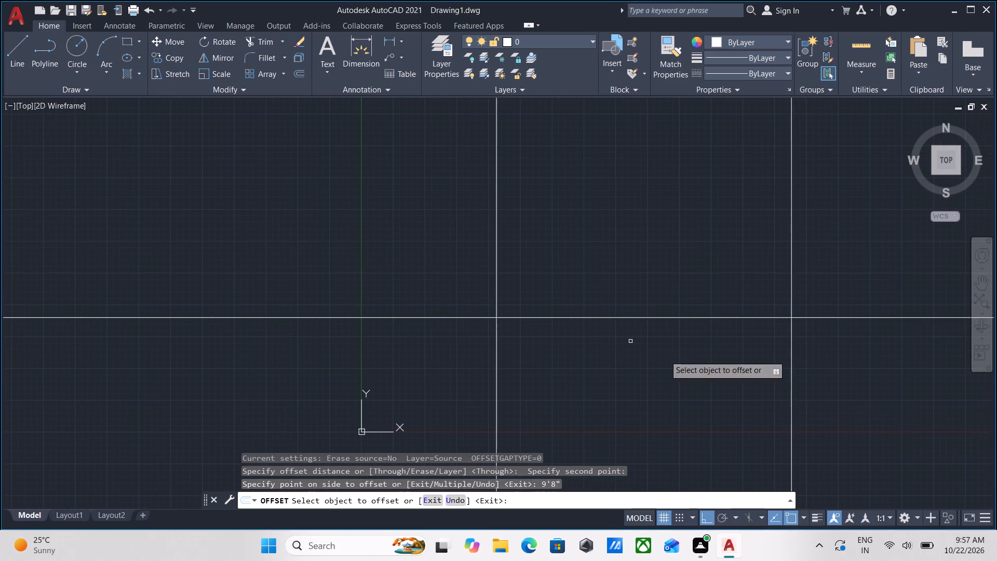
{"action": "scroll", "coordinate": [777, 393], "scroll_direction": "up", "scroll_amount": 2}
{"action": "middle_click_drag", "start_coordinate": [777, 393], "coordinate": [609, 359]}
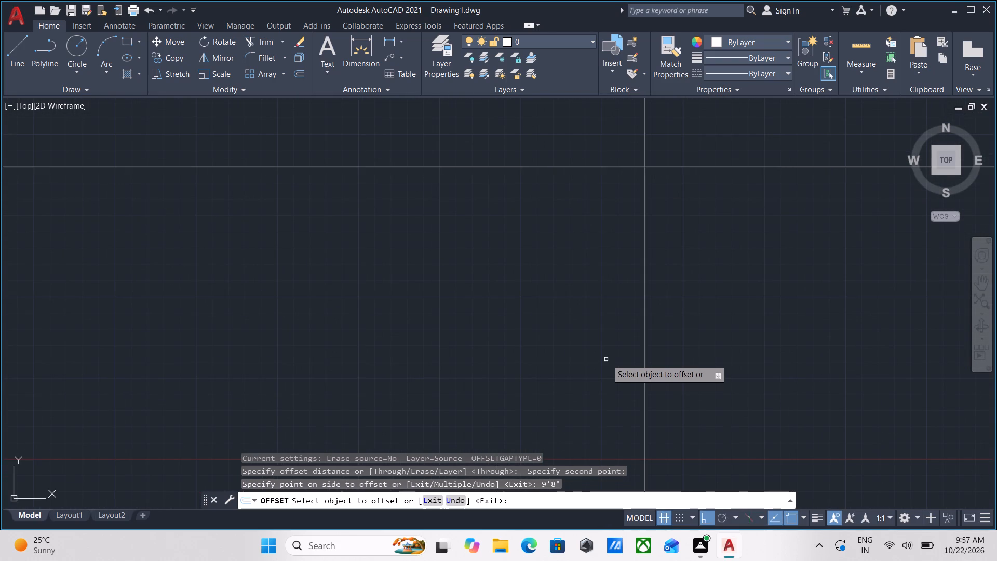
{"action": "left_click", "coordinate": [646, 328]}
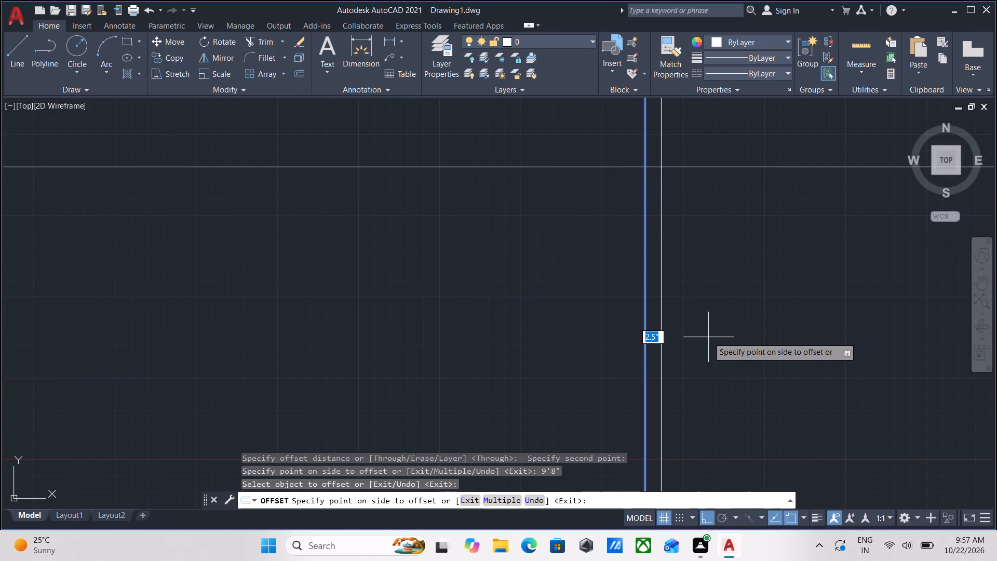
{"action": "key", "text": "9"}
{"action": "key", "text": "Return"}
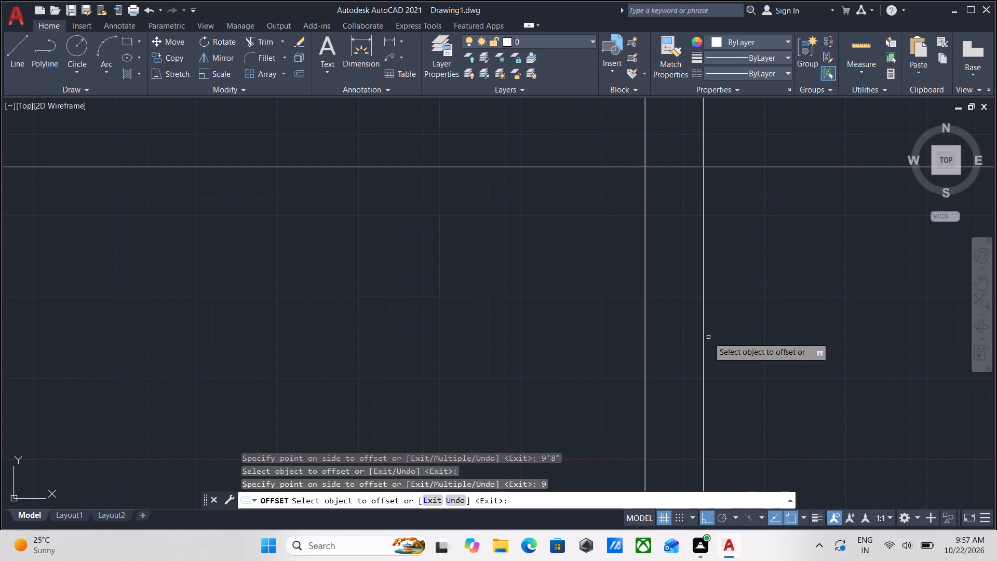
{"action": "scroll", "coordinate": [706, 326], "scroll_direction": "down", "scroll_amount": 6}
{"action": "middle_click_drag", "start_coordinate": [736, 320], "coordinate": [613, 326]}
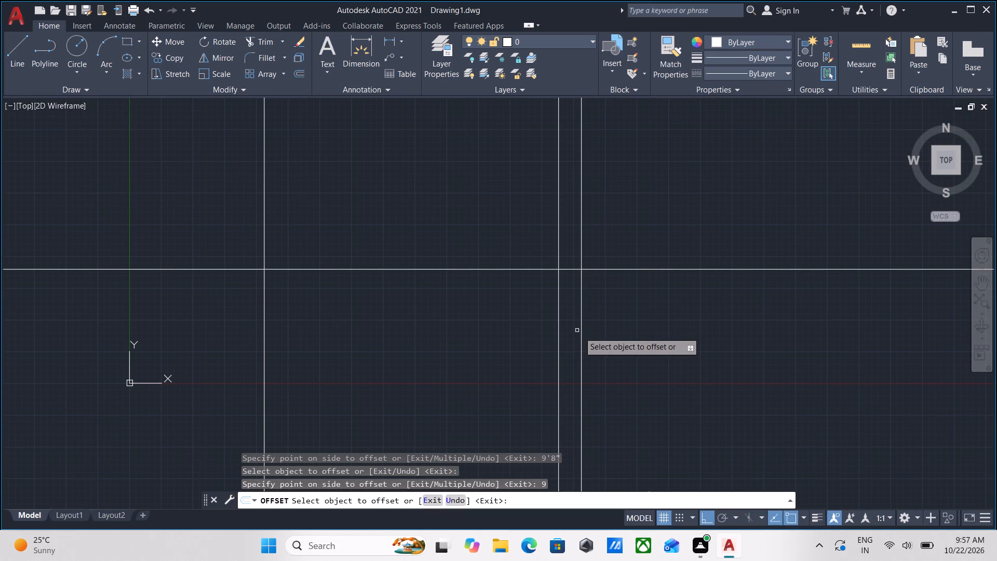
{"action": "key", "text": "Escape"}
Check the length format and insertion scale in the drawing units settings, leaving them as they are.
{"action": "key", "text": "u"}
{"action": "key", "text": "n"}
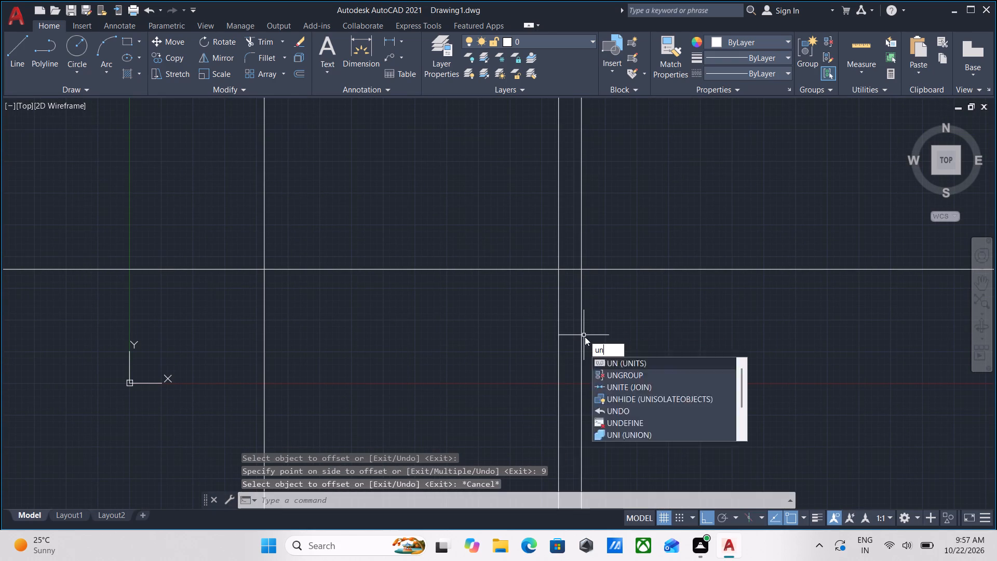
{"action": "key", "text": "Return"}
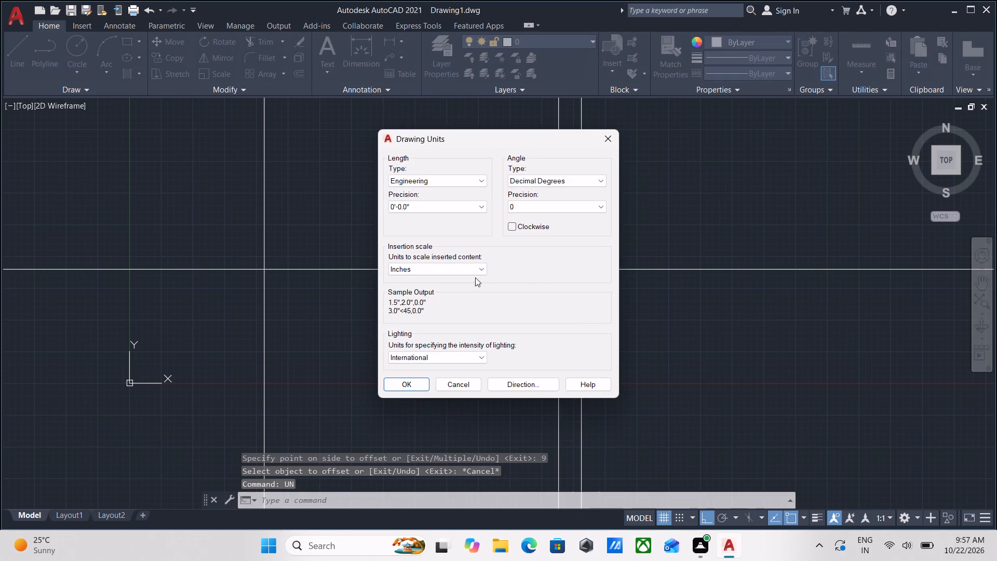
{"action": "left_click", "coordinate": [403, 388]}
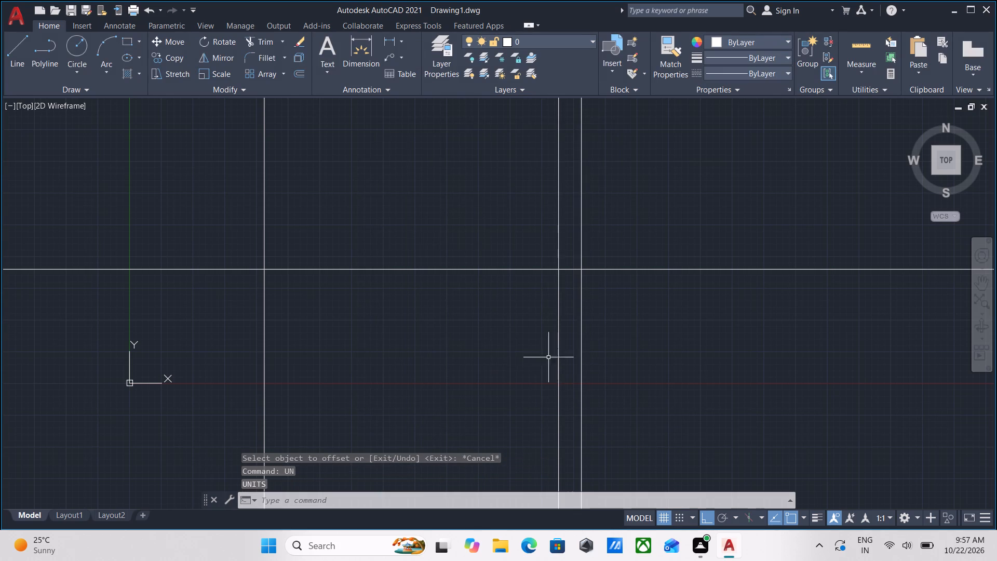
Offset the rightmost vertical construction line 12'4" to the right.
{"action": "scroll", "coordinate": [579, 346], "scroll_direction": "up", "scroll_amount": 3}
{"action": "scroll", "coordinate": [609, 370], "scroll_direction": "down", "scroll_amount": 2}
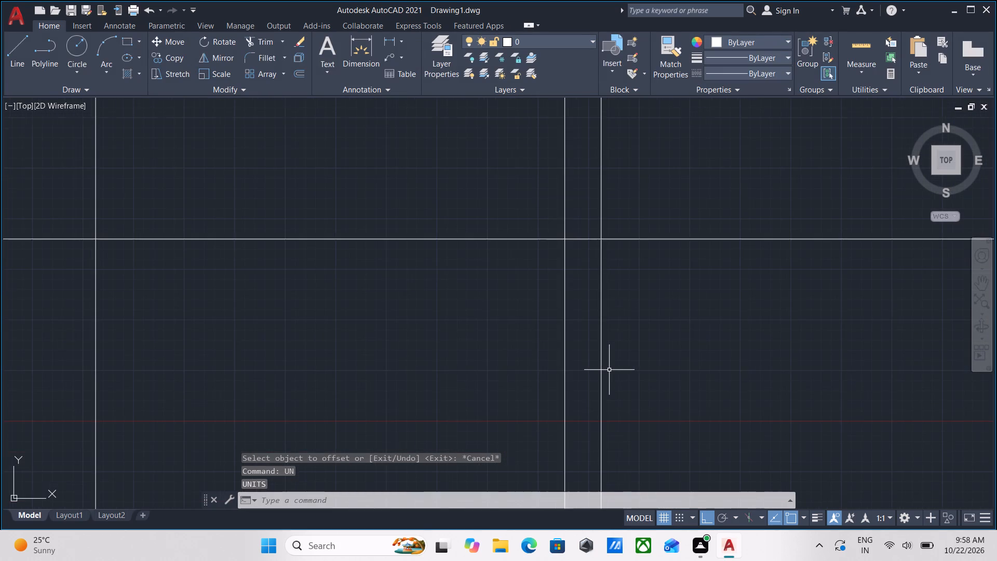
{"action": "scroll", "coordinate": [609, 370], "scroll_direction": "down", "scroll_amount": 1}
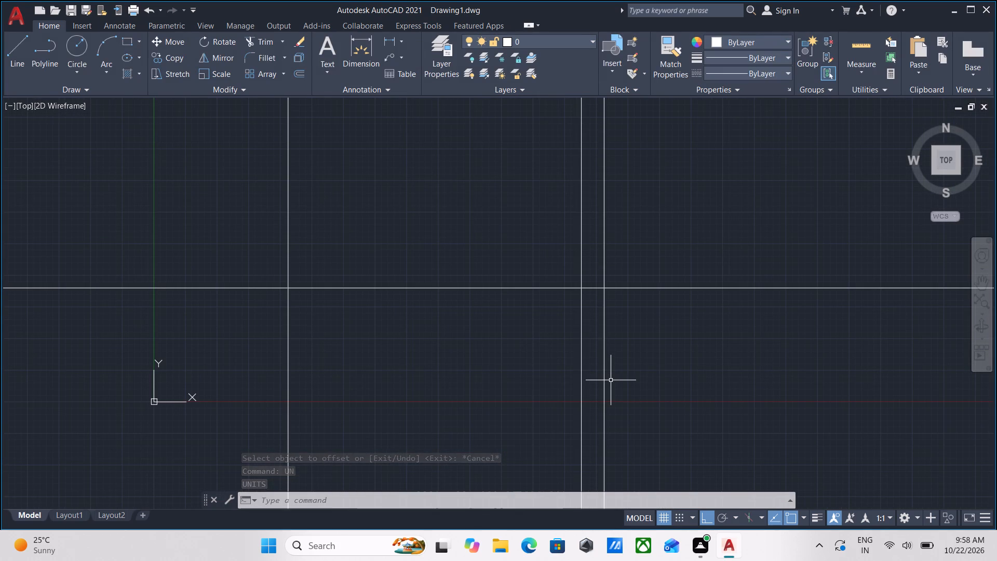
{"action": "left_click", "coordinate": [627, 406]}
{"action": "left_click", "coordinate": [584, 360]}
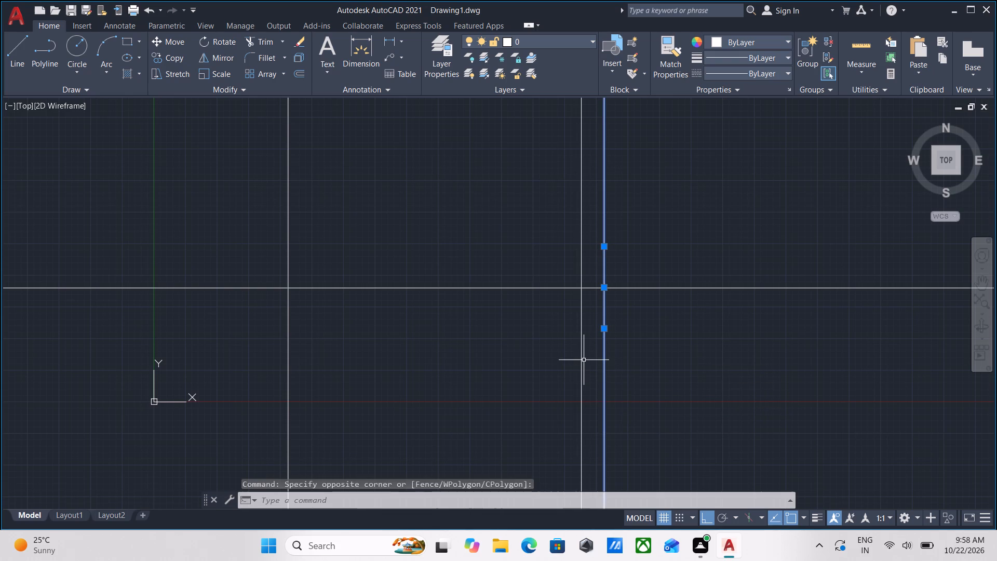
{"action": "key", "text": "o"}
{"action": "key", "text": "Return"}
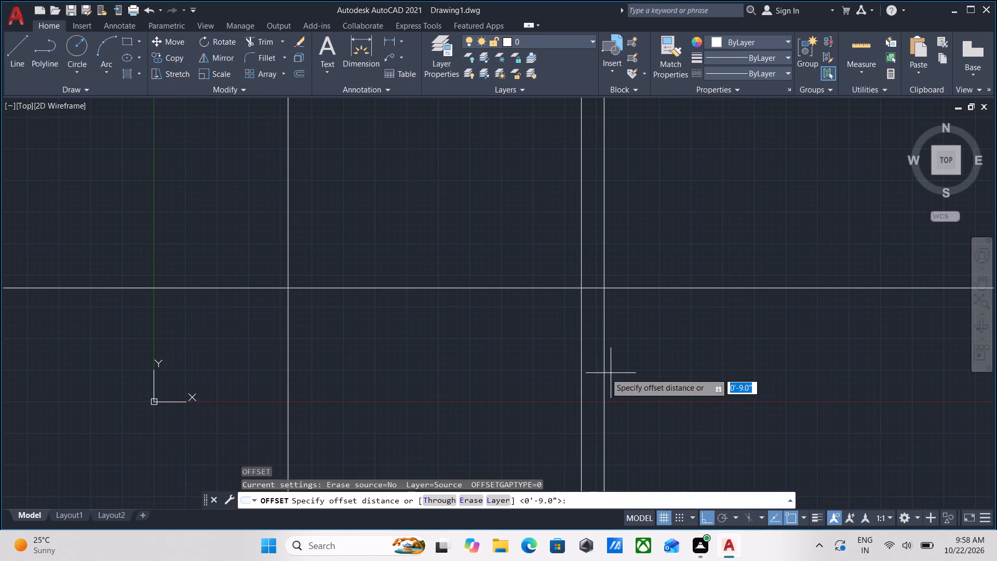
{"action": "left_click", "coordinate": [604, 371]}
{"action": "left_click", "coordinate": [692, 376]}
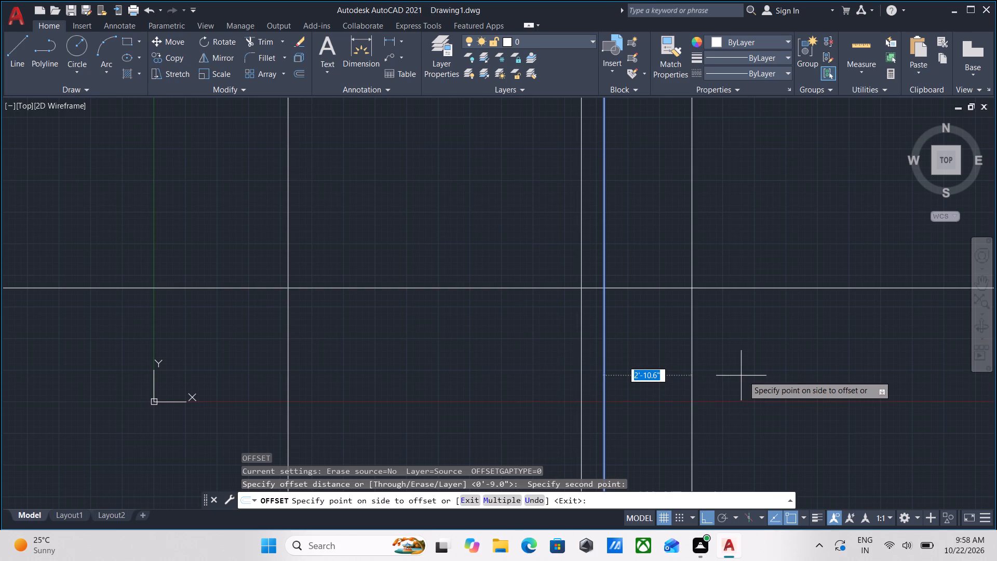
{"action": "type", "text": "12'"}
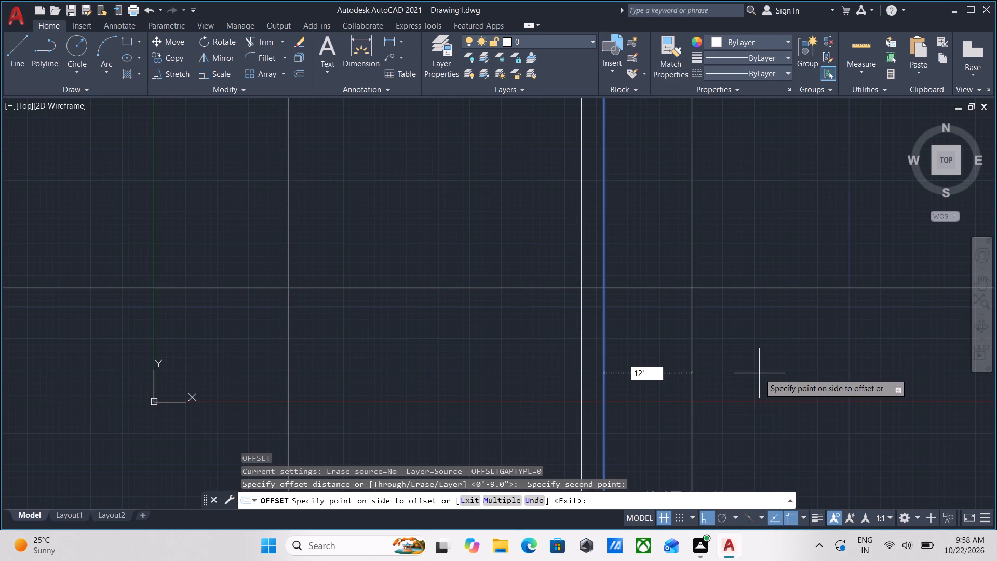
{"action": "key", "text": "4"}
{"action": "key", "text": "shift+quotedbl"}
{"action": "key", "text": "Return"}
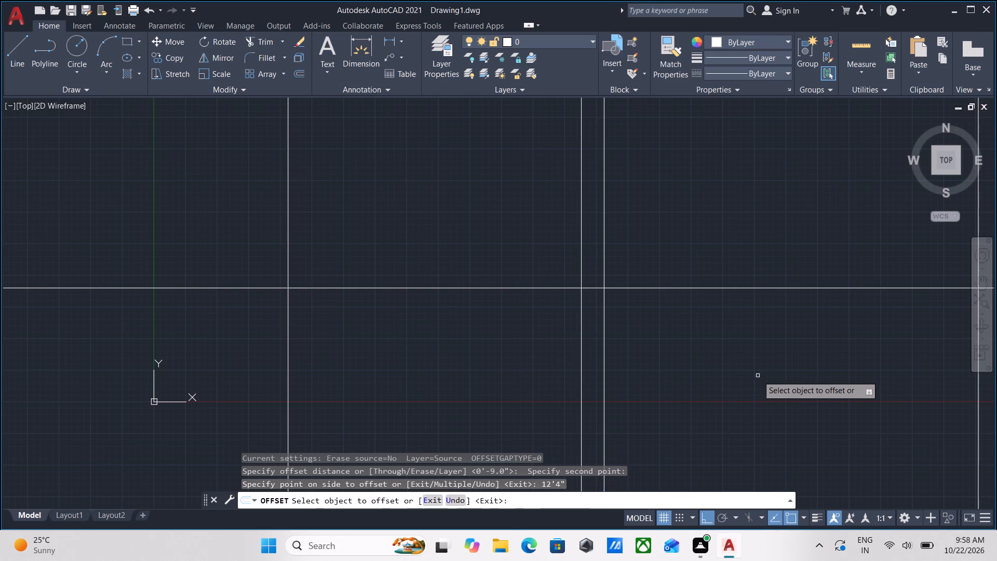
Offset the new rightmost vertical construction line 9" to the right, then end the Offset command.
{"action": "scroll", "coordinate": [760, 375], "scroll_direction": "down", "scroll_amount": 2}
{"action": "middle_click_drag", "start_coordinate": [764, 372], "coordinate": [544, 371]}
{"action": "scroll", "coordinate": [584, 359], "scroll_direction": "down", "scroll_amount": 2}
{"action": "middle_click_drag", "start_coordinate": [587, 359], "coordinate": [512, 351]}
{"action": "scroll", "coordinate": [549, 348], "scroll_direction": "down", "scroll_amount": 4}
{"action": "scroll", "coordinate": [787, 382], "scroll_direction": "down", "scroll_amount": 2}
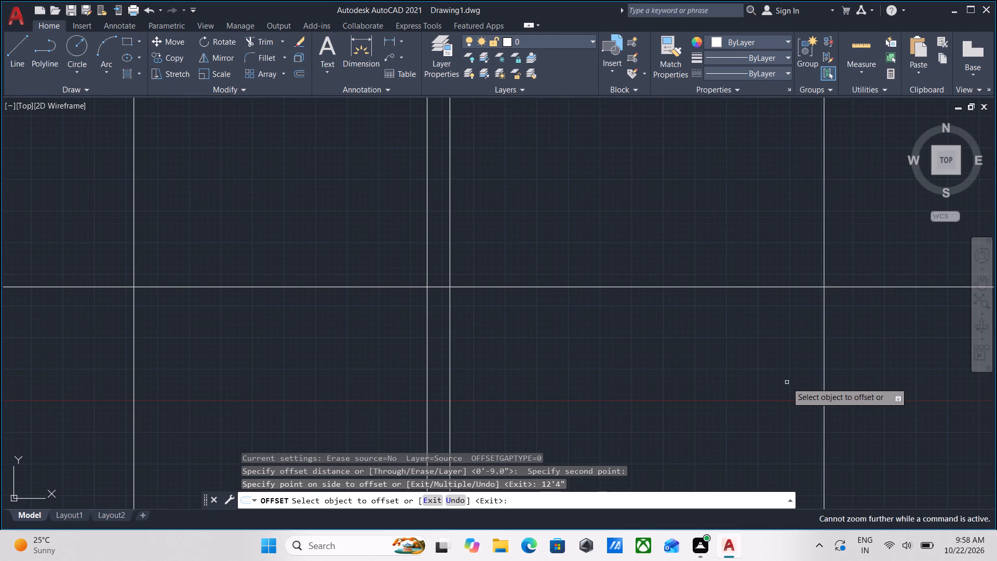
{"action": "middle_click_drag", "start_coordinate": [785, 382], "coordinate": [646, 360]}
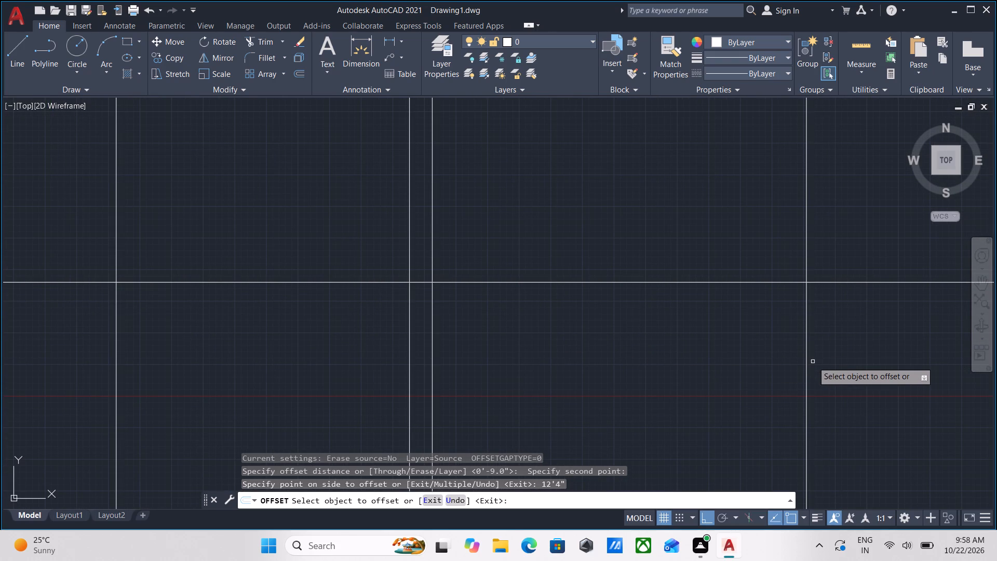
{"action": "left_click", "coordinate": [805, 357]}
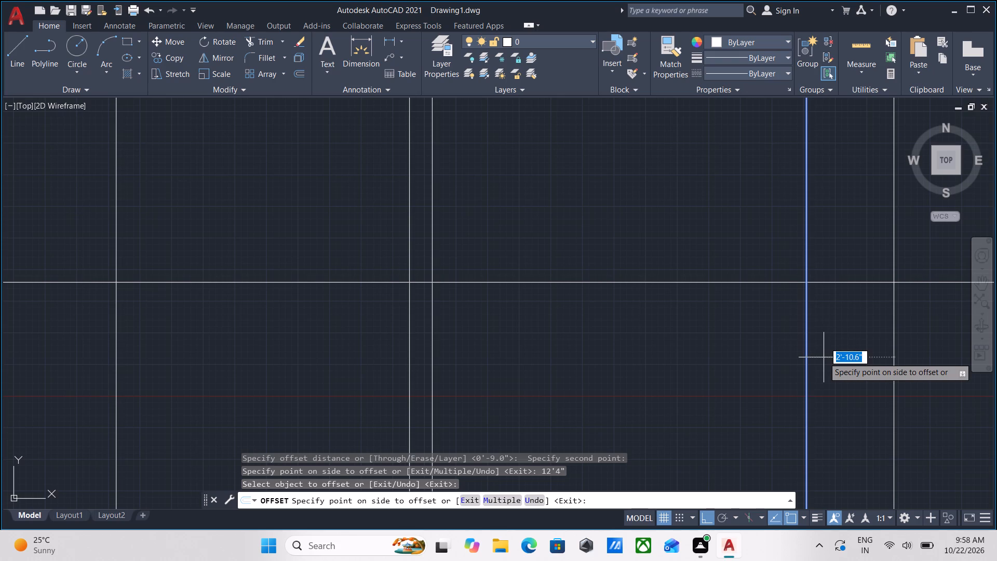
{"action": "key", "text": "9"}
{"action": "key", "text": "Return"}
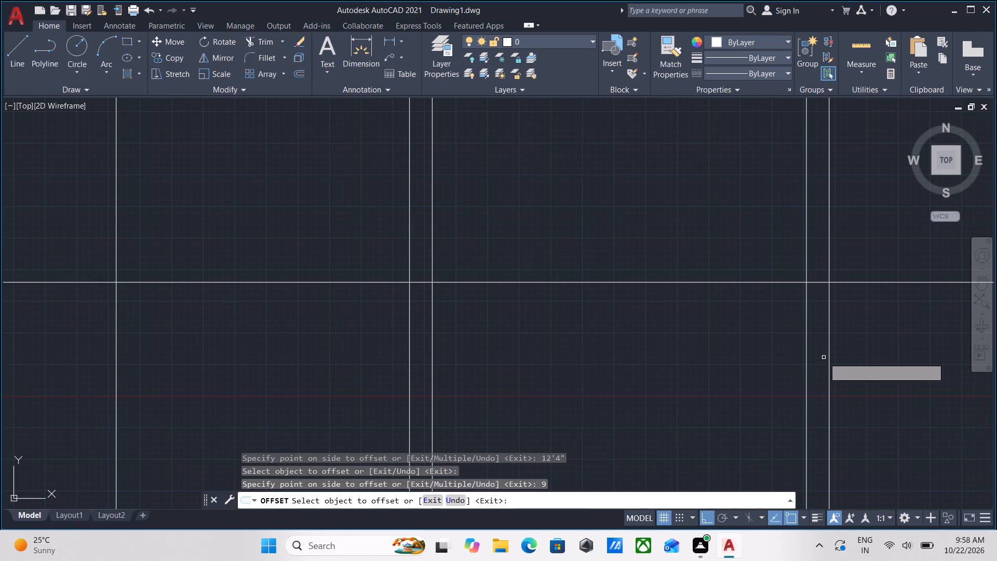
{"action": "scroll", "coordinate": [824, 357], "scroll_direction": "down", "scroll_amount": 3}
{"action": "middle_click_drag", "start_coordinate": [824, 357], "coordinate": [591, 338]}
{"action": "scroll", "coordinate": [587, 338], "scroll_direction": "up", "scroll_amount": 1}
{"action": "scroll", "coordinate": [590, 339], "scroll_direction": "down", "scroll_amount": 3}
{"action": "scroll", "coordinate": [635, 352], "scroll_direction": "down", "scroll_amount": 3}
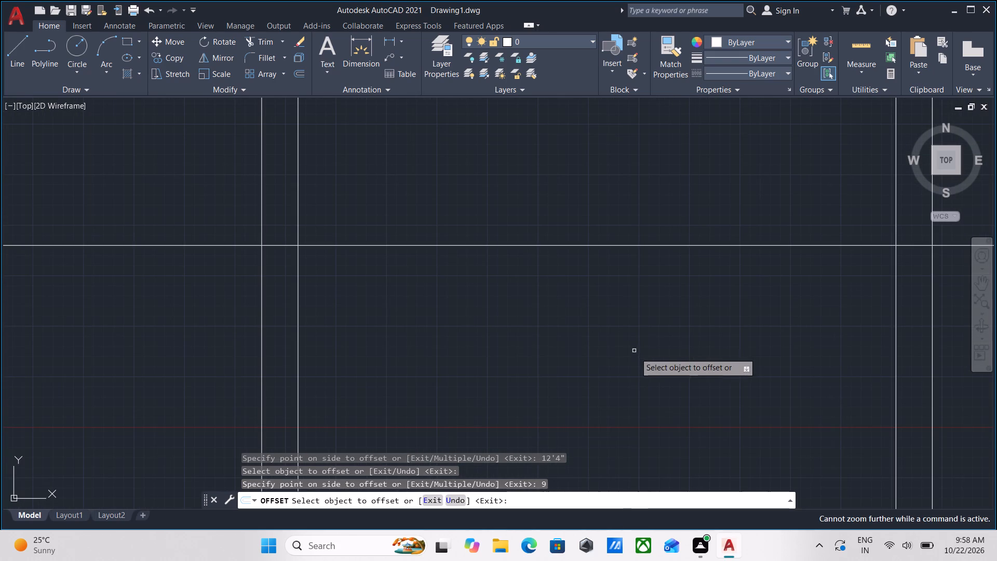
{"action": "scroll", "coordinate": [436, 335], "scroll_direction": "down", "scroll_amount": 5}
{"action": "key", "text": "Escape"}
Offset the rightmost vertical construction line 11'1" to the right.
{"action": "scroll", "coordinate": [445, 330], "scroll_direction": "down", "scroll_amount": 4}
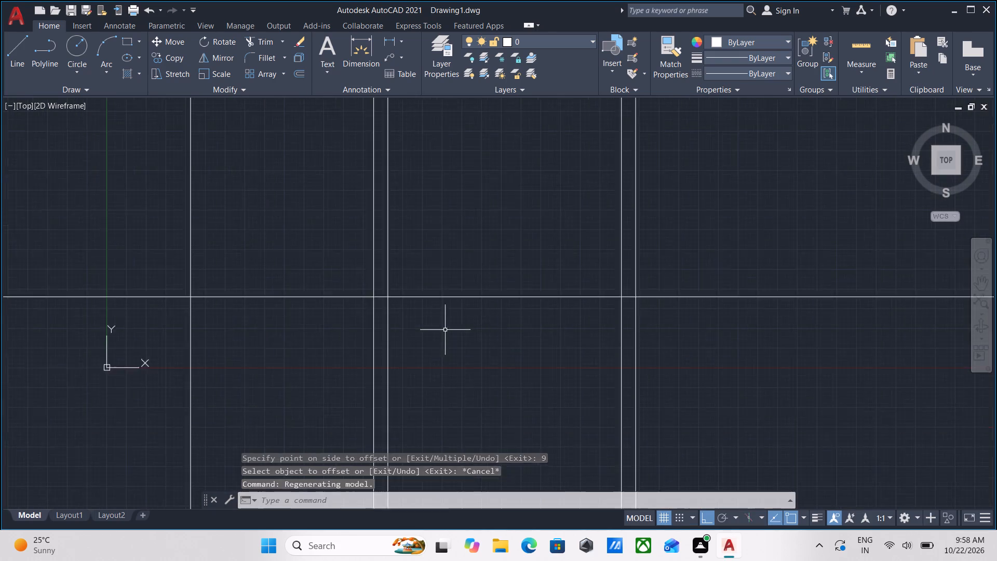
{"action": "scroll", "coordinate": [539, 348], "scroll_direction": "up", "scroll_amount": 3}
{"action": "middle_click_drag", "start_coordinate": [527, 346], "coordinate": [565, 351]}
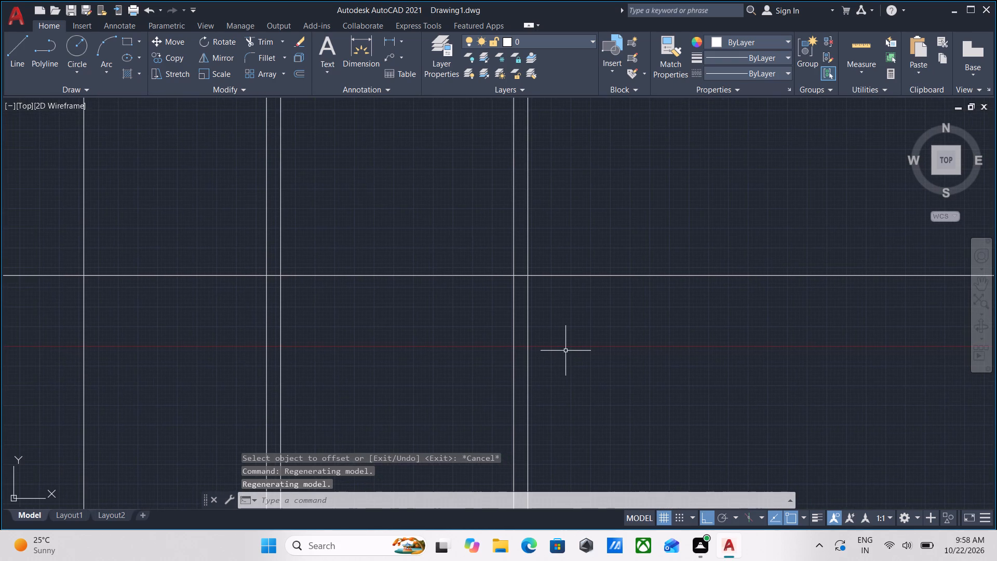
{"action": "key", "text": "o"}
{"action": "key", "text": "Return"}
{"action": "scroll", "coordinate": [504, 362], "scroll_direction": "up", "scroll_amount": 3}
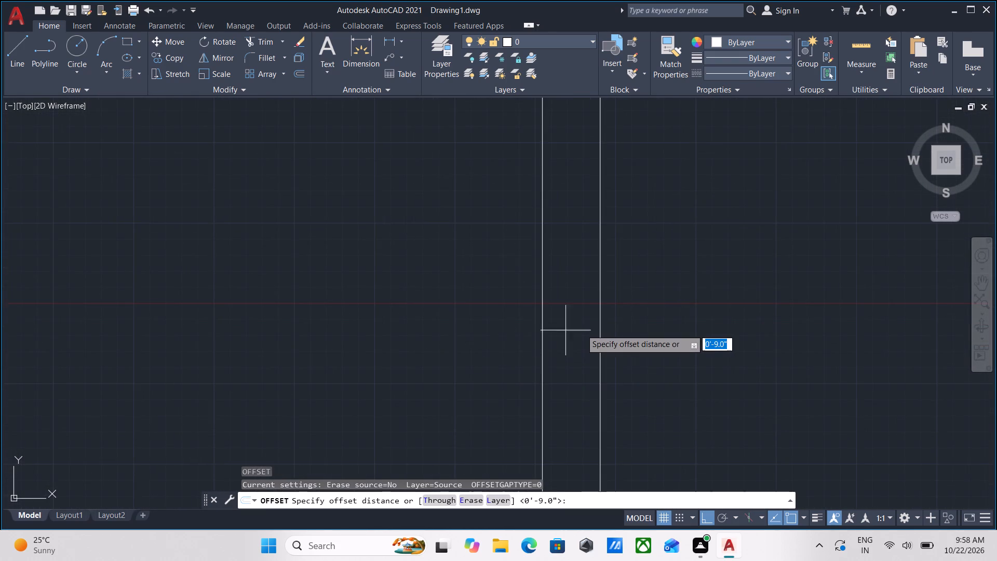
{"action": "scroll", "coordinate": [582, 329], "scroll_direction": "down", "scroll_amount": 3}
{"action": "left_click", "coordinate": [585, 332]}
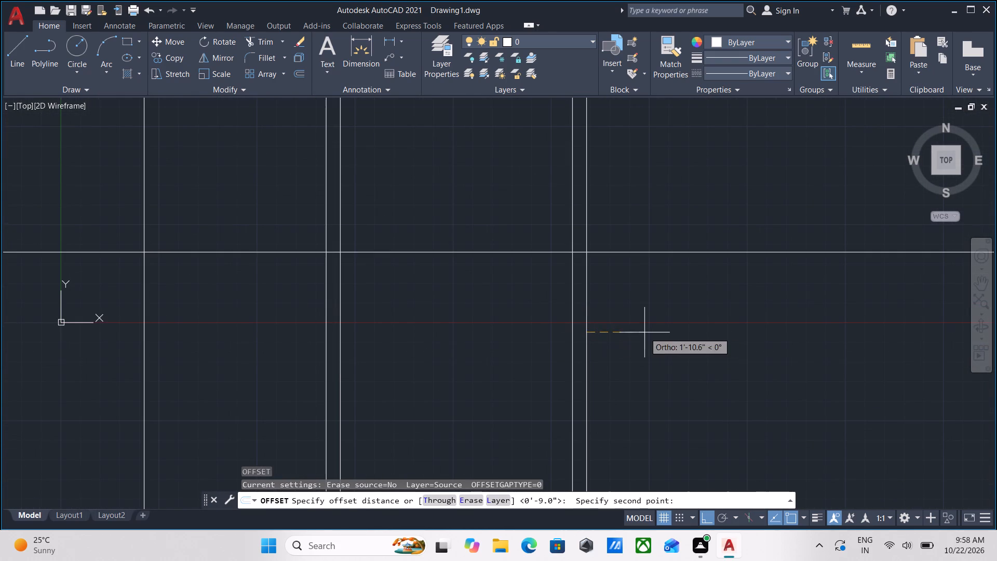
{"action": "left_click", "coordinate": [644, 332]}
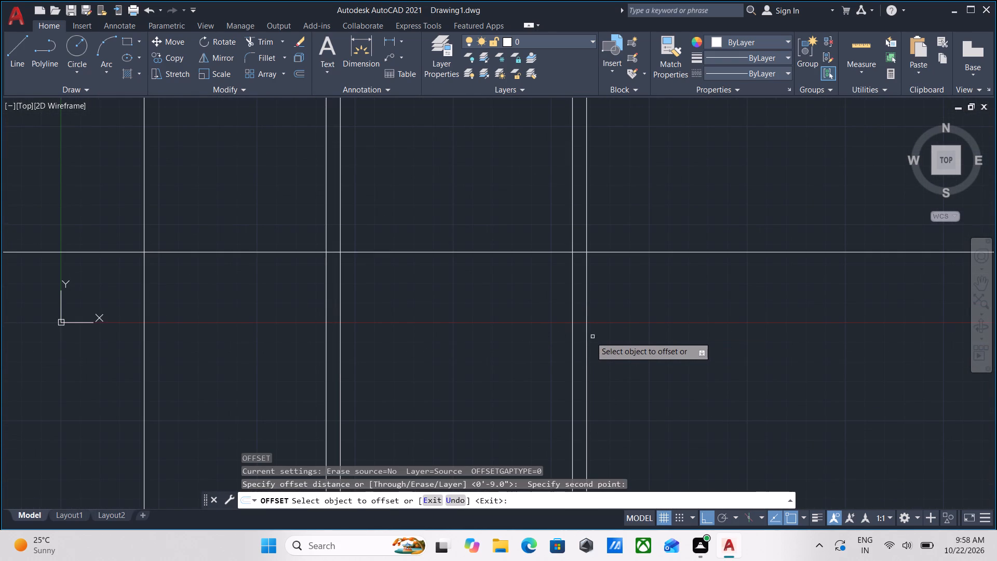
{"action": "left_click", "coordinate": [588, 337]}
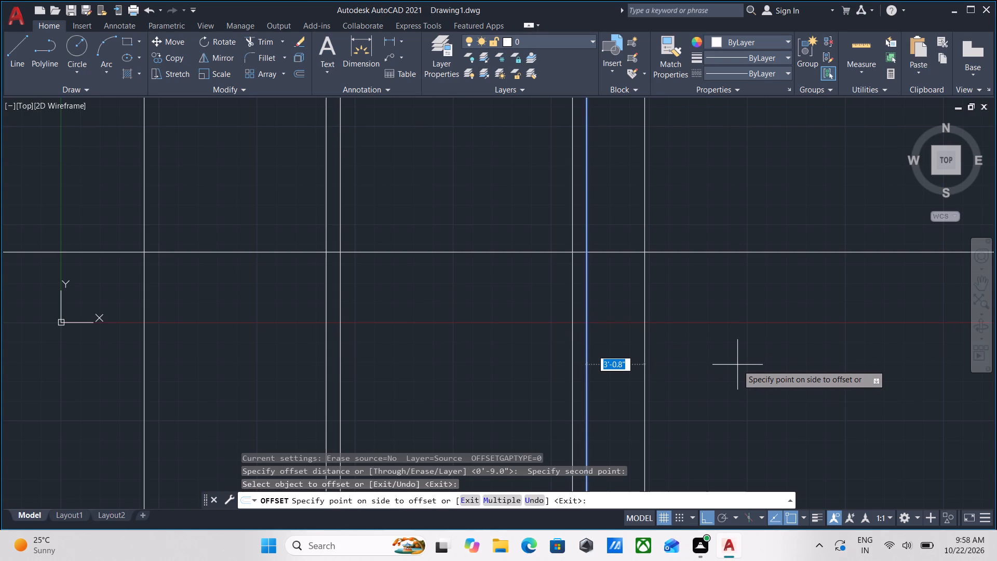
{"action": "key", "text": "1"}
{"action": "key", "text": "1"}
{"action": "key", "text": "apostrophe"}
{"action": "key", "text": "1"}
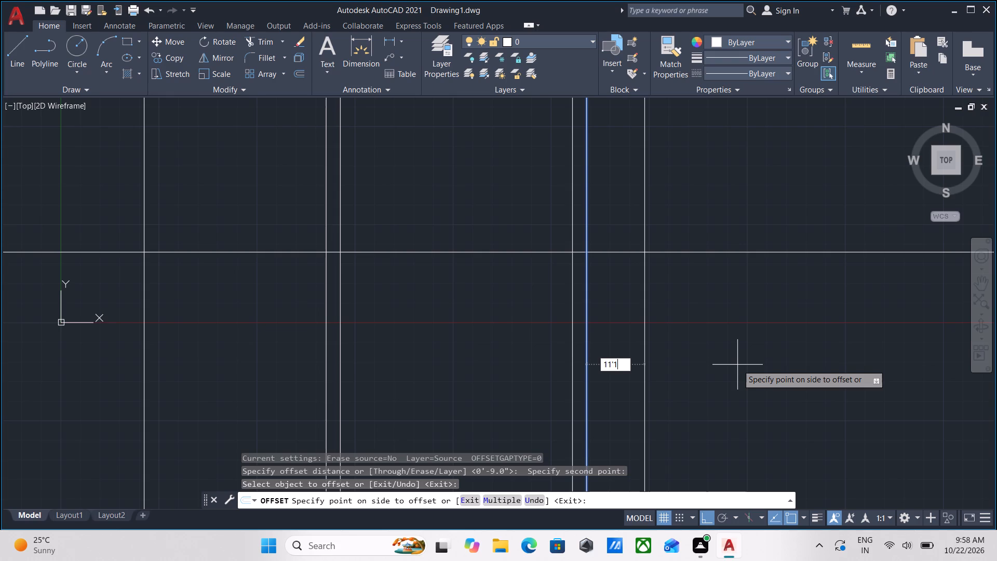
{"action": "key", "text": "shift+quotedbl"}
{"action": "key", "text": "Return"}
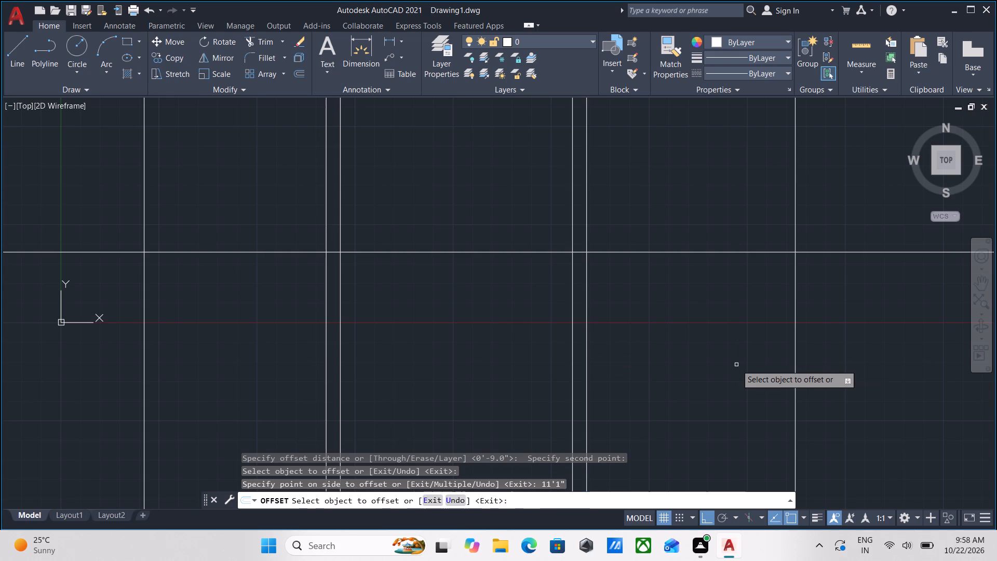
Offset the new rightmost vertical construction line 9" to the right.
{"action": "left_click", "coordinate": [797, 342]}
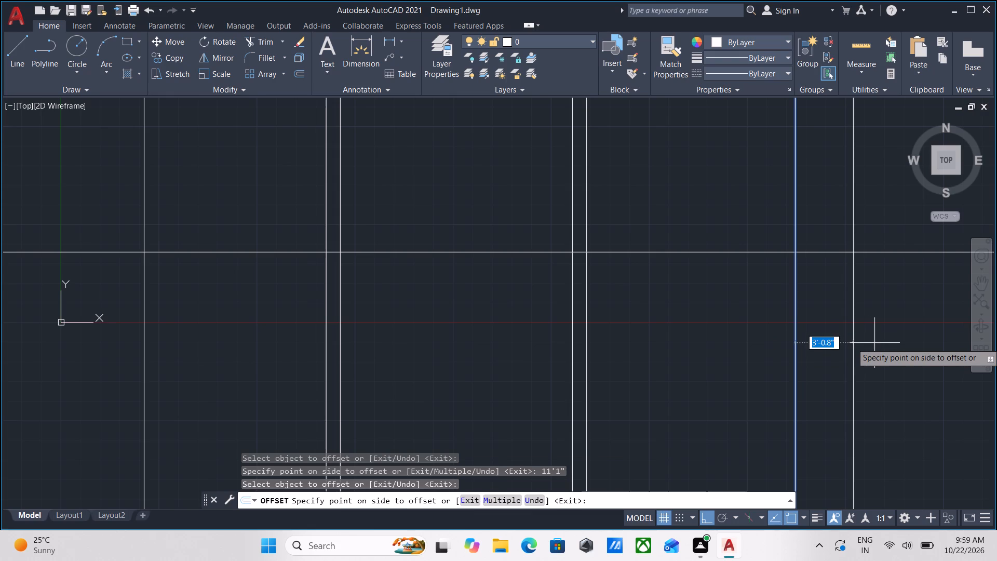
{"action": "key", "text": "9"}
{"action": "key", "text": "shift+quotedbl"}
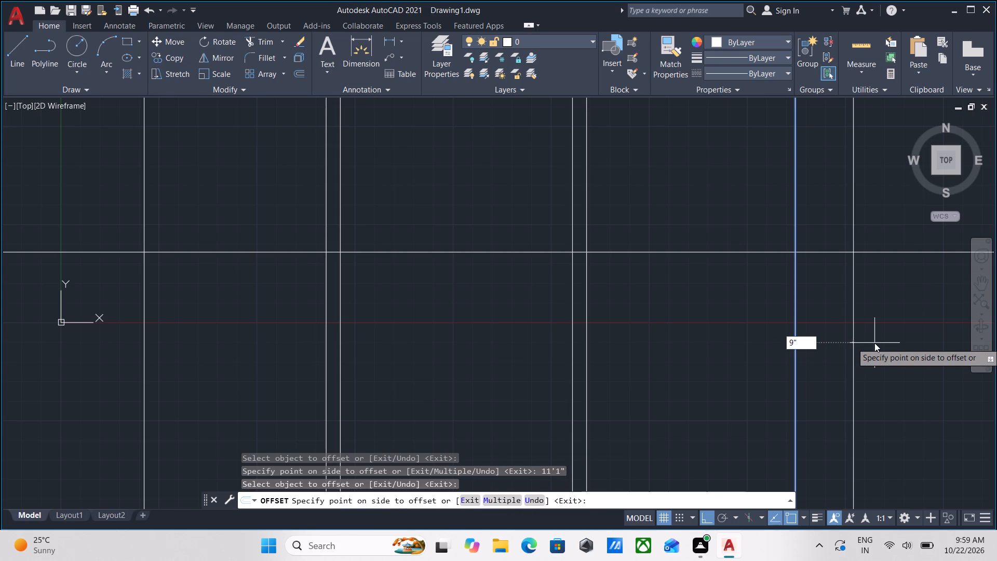
{"action": "key", "text": "Return"}
Offset the horizontal construction line 9" downward, then end the Offset command.
{"action": "scroll", "coordinate": [652, 263], "scroll_direction": "down", "scroll_amount": 2}
{"action": "middle_click_drag", "start_coordinate": [651, 263], "coordinate": [639, 279]}
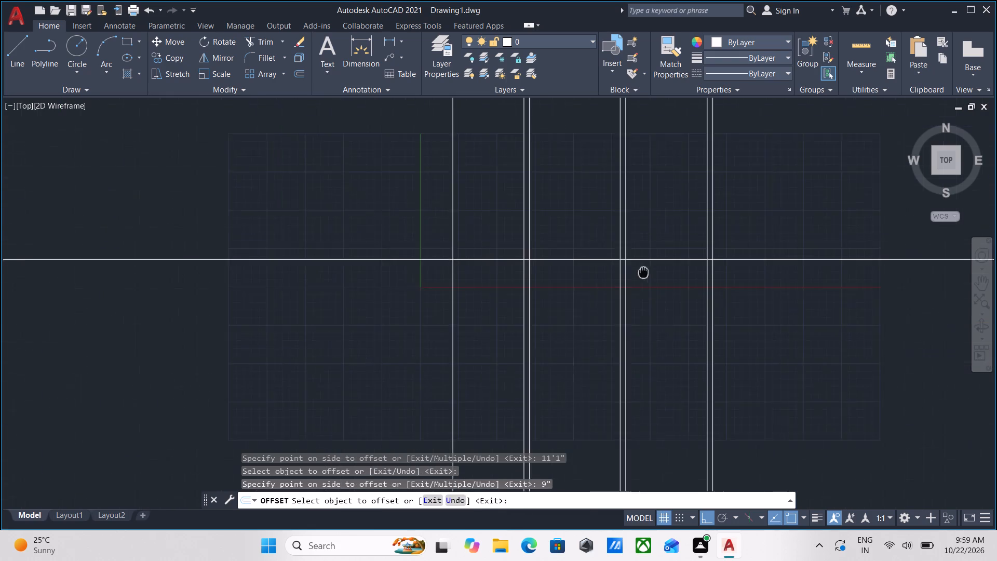
{"action": "middle_click_drag", "start_coordinate": [639, 279], "coordinate": [636, 285]}
{"action": "left_click", "coordinate": [762, 280]}
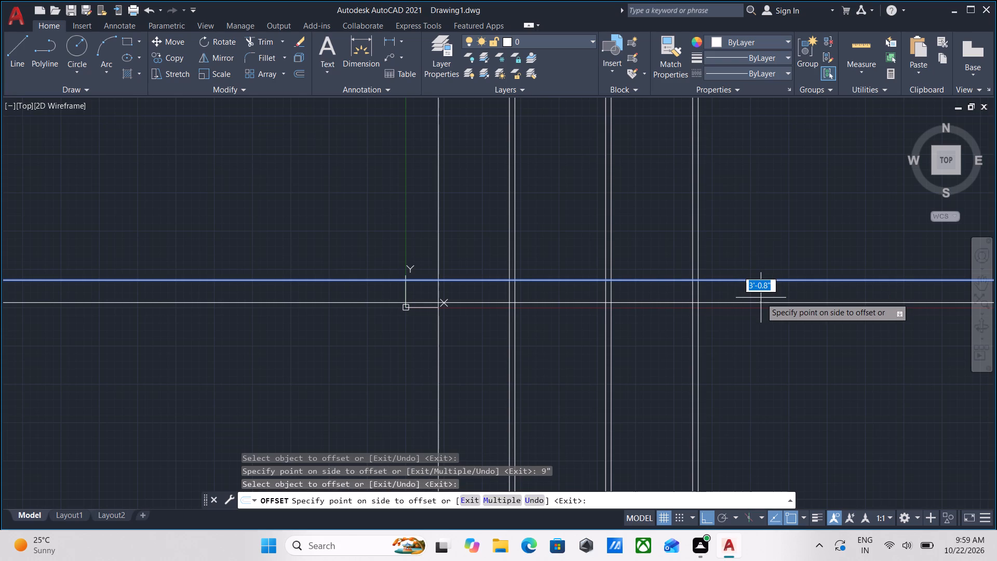
{"action": "key", "text": "9"}
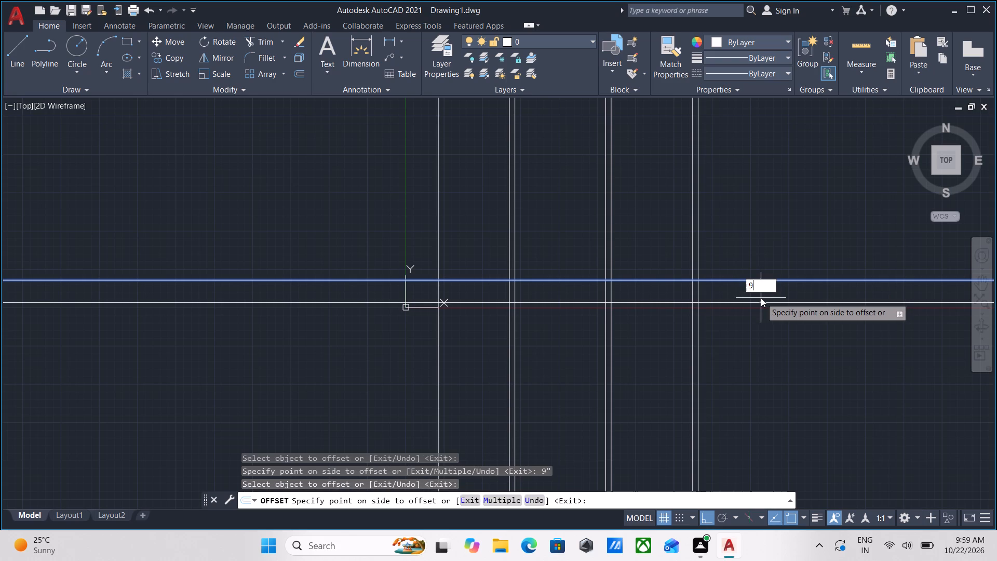
{"action": "key", "text": "shift+quotedbl"}
{"action": "key", "text": "Return"}
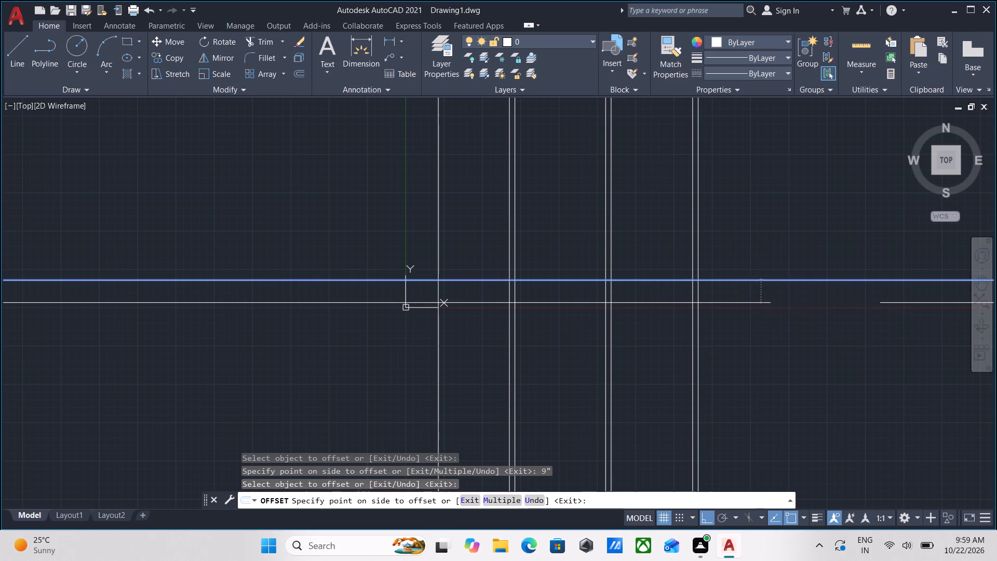
{"action": "scroll", "coordinate": [455, 285], "scroll_direction": "up", "scroll_amount": 3}
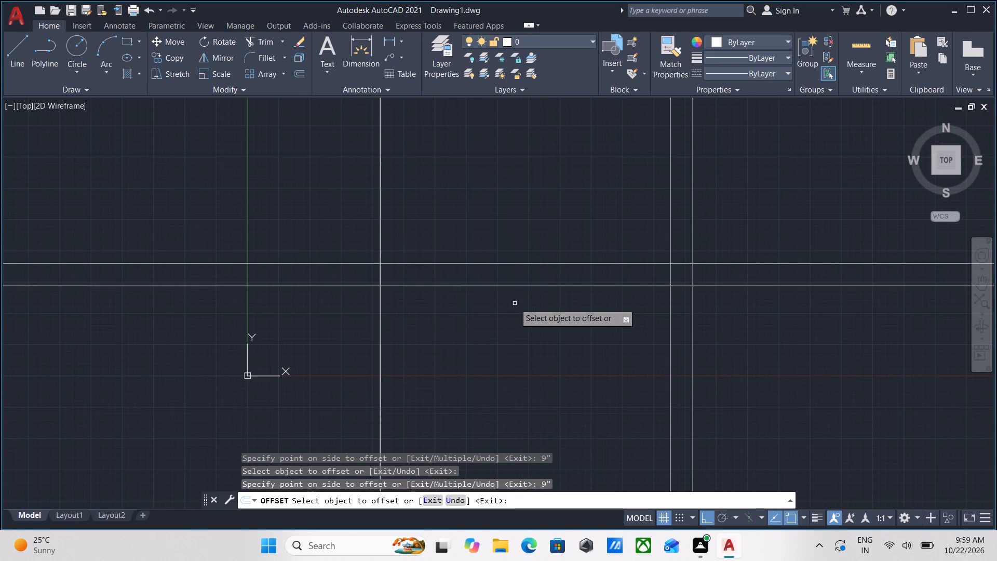
{"action": "key", "text": "Escape"}
Trim the lower horizontal line between the leftmost vertical line and the first wall pair.
{"action": "type", "text": "tr"}
{"action": "key", "text": "Return"}
{"action": "left_click", "coordinate": [522, 297]}
{"action": "left_click", "coordinate": [522, 272]}
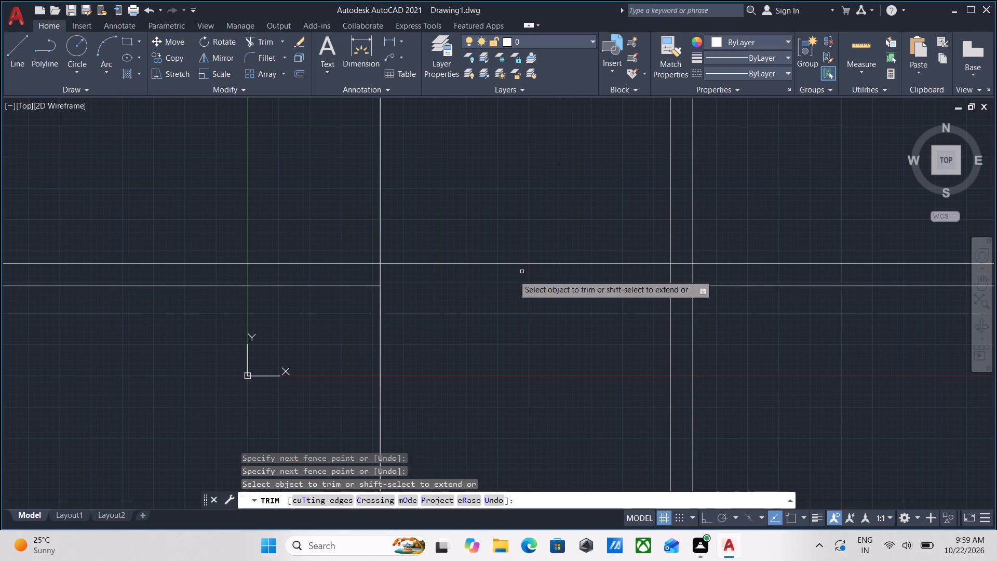
Trim the horizontal lines beyond the leftmost and rightmost verticals and all vertical lines above the top horizontal, then end Trim.
{"action": "scroll", "coordinate": [416, 304], "scroll_direction": "down", "scroll_amount": 3}
{"action": "left_click", "coordinate": [340, 308]}
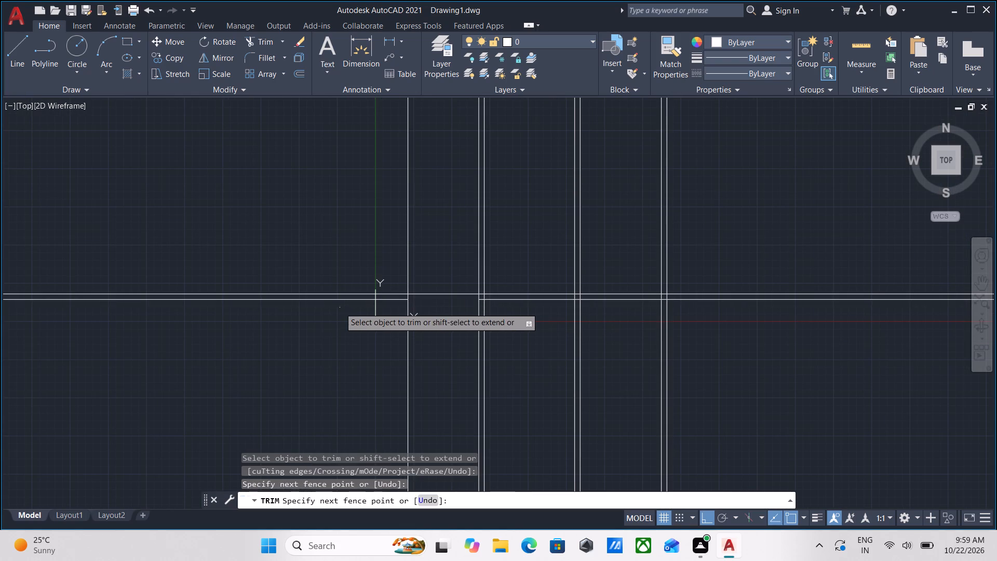
{"action": "left_click", "coordinate": [335, 265]}
{"action": "left_click", "coordinate": [390, 243]}
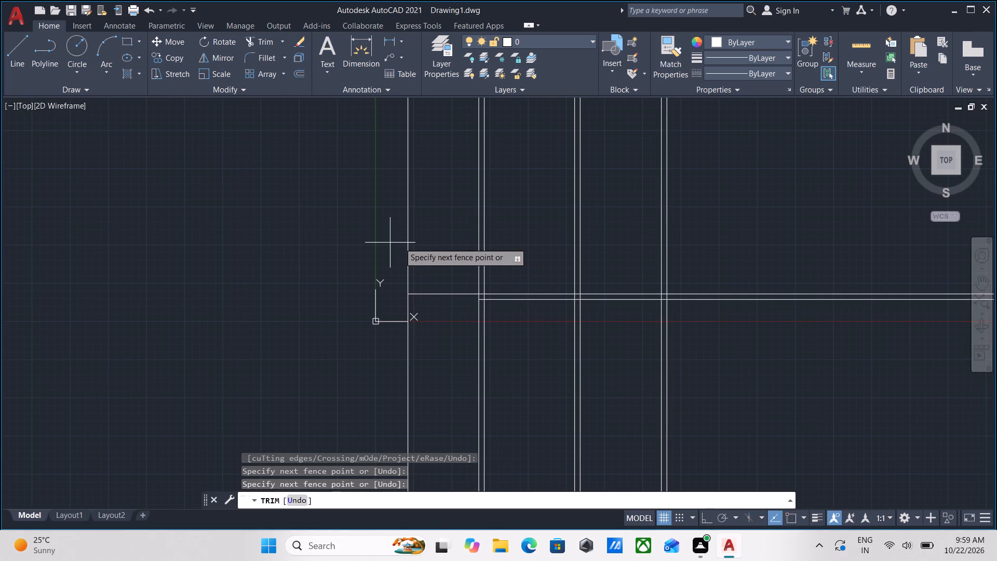
{"action": "left_click", "coordinate": [618, 252]}
{"action": "left_click", "coordinate": [641, 252]}
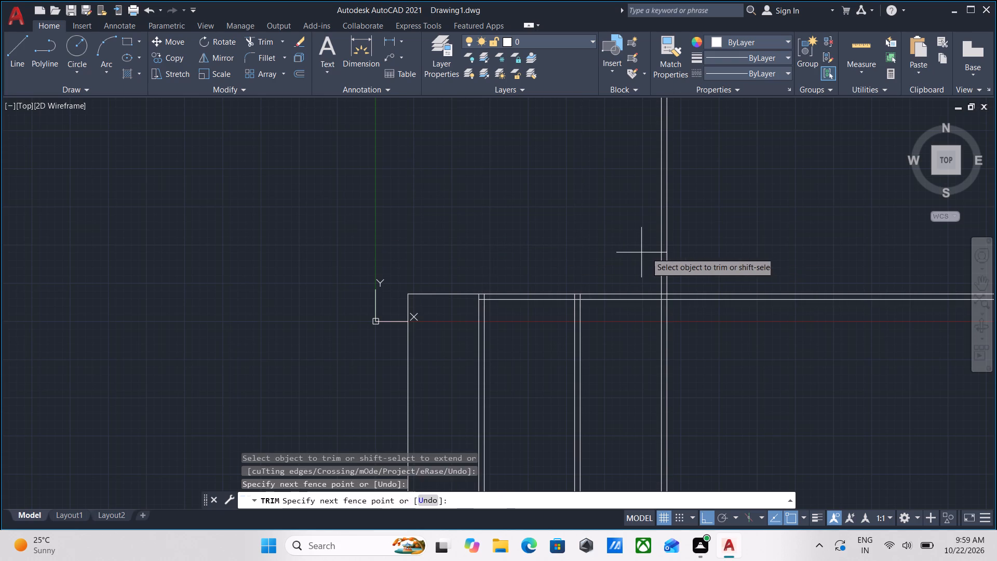
{"action": "left_click", "coordinate": [686, 253]}
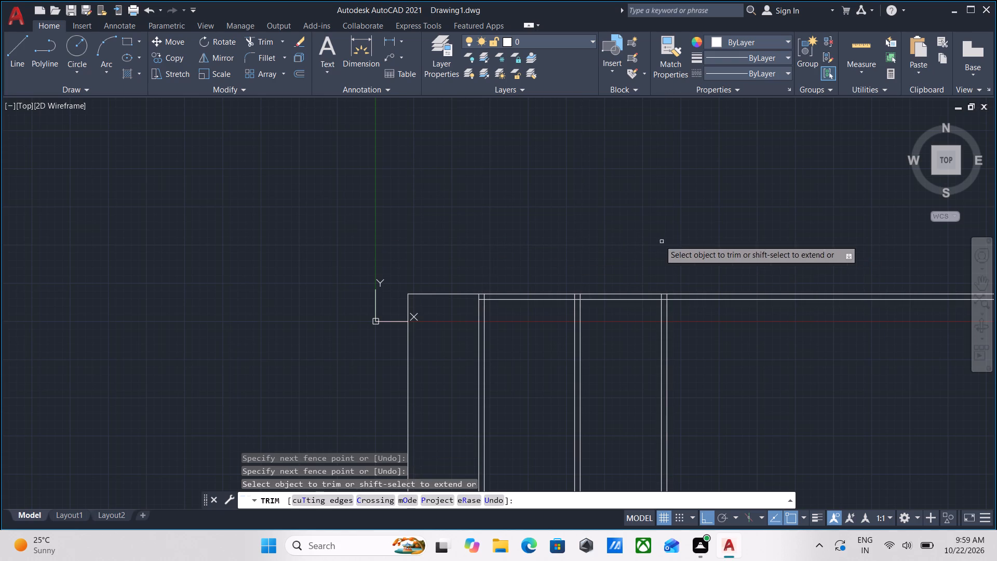
{"action": "middle_click_drag", "start_coordinate": [659, 240], "coordinate": [671, 273]}
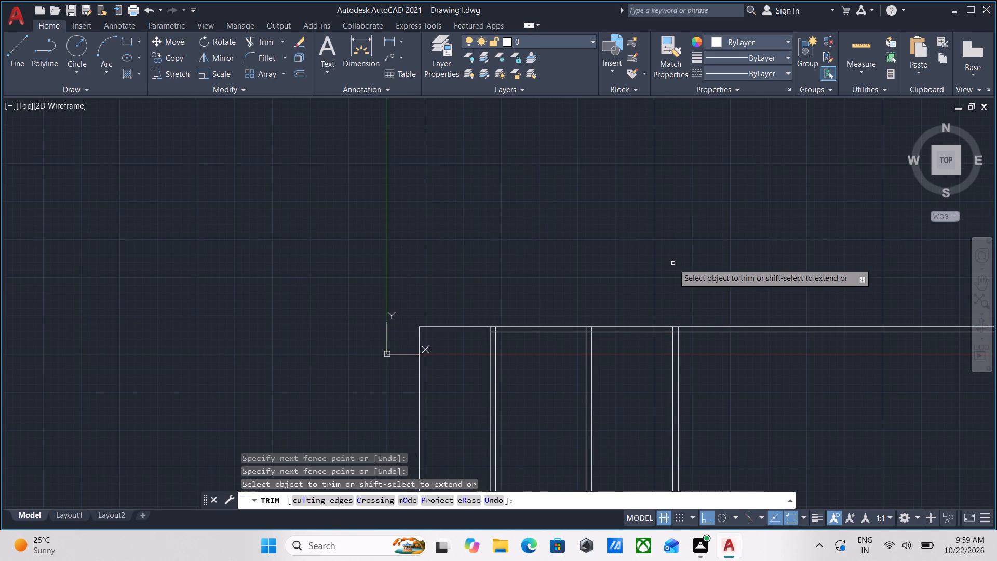
{"action": "left_click", "coordinate": [737, 386]}
{"action": "left_click", "coordinate": [724, 271]}
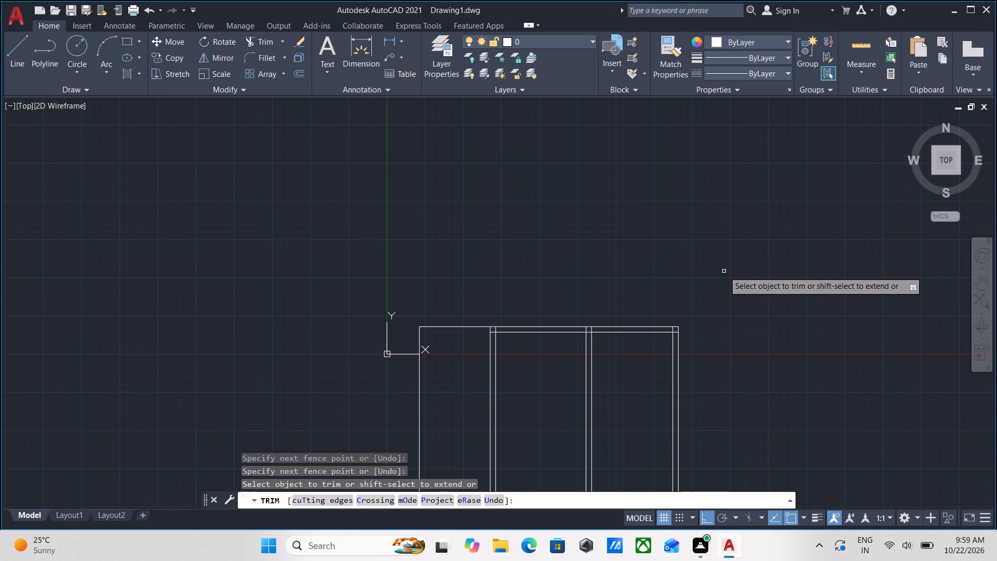
{"action": "key", "text": "Escape"}
Trim the lower horizontal line where it crosses the middle 9" vertical wall, then end the Trim command.
{"action": "scroll", "coordinate": [569, 333], "scroll_direction": "up", "scroll_amount": 6}
{"action": "middle_click_drag", "start_coordinate": [626, 341], "coordinate": [521, 351]}
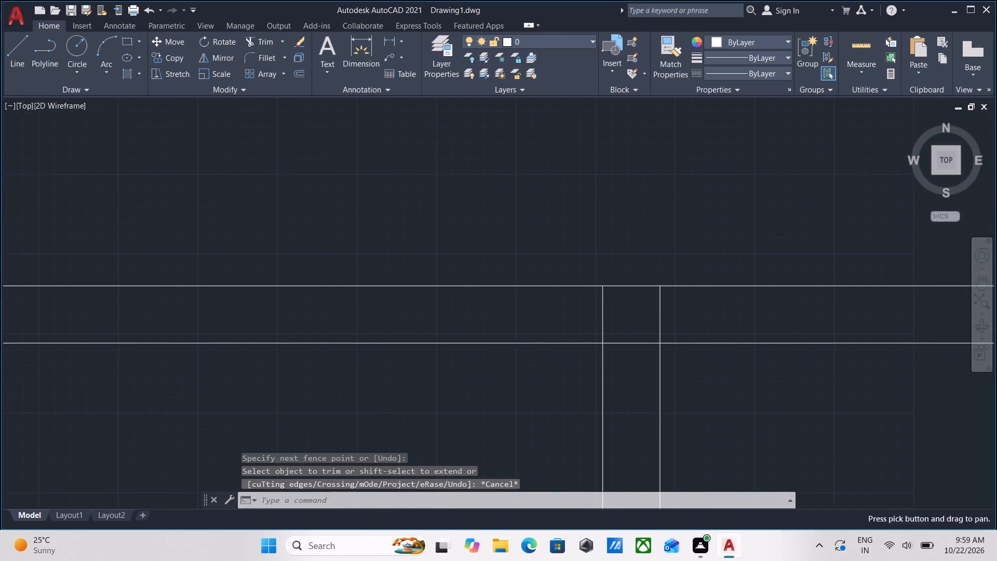
{"action": "type", "text": "tr"}
{"action": "key", "text": "Return"}
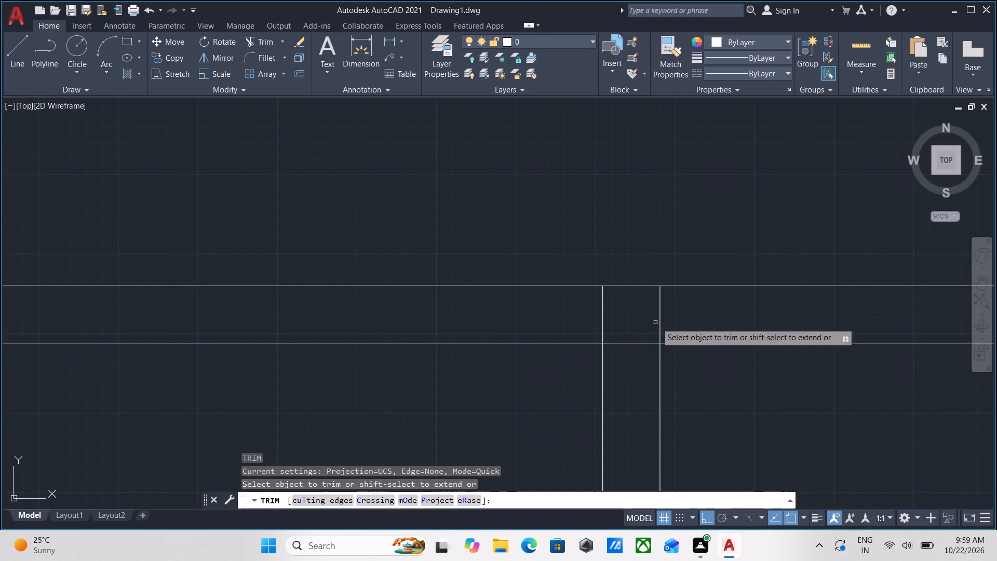
{"action": "left_click", "coordinate": [621, 356]}
{"action": "left_click", "coordinate": [625, 331]}
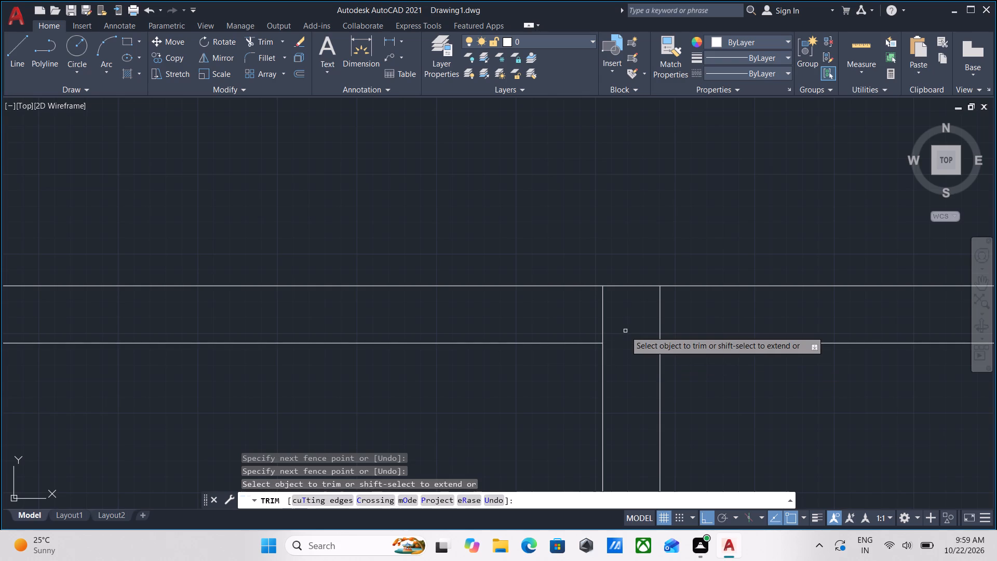
{"action": "key", "text": "Escape"}
{"action": "scroll", "coordinate": [492, 355], "scroll_direction": "down", "scroll_amount": 3}
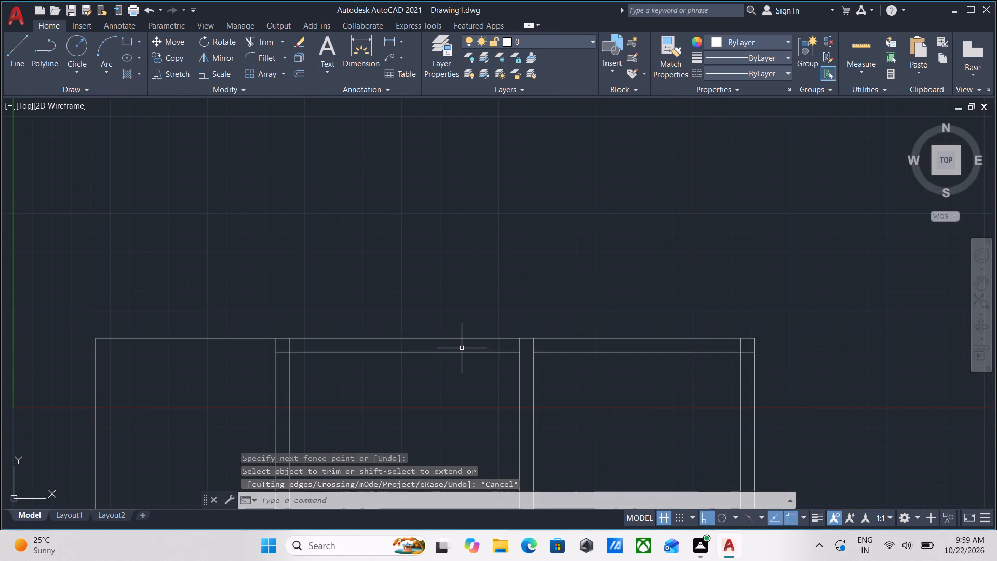
Offset the top wall's inner line in the middle room 10' downward.
{"action": "left_click", "coordinate": [470, 369]}
{"action": "left_click", "coordinate": [450, 339]}
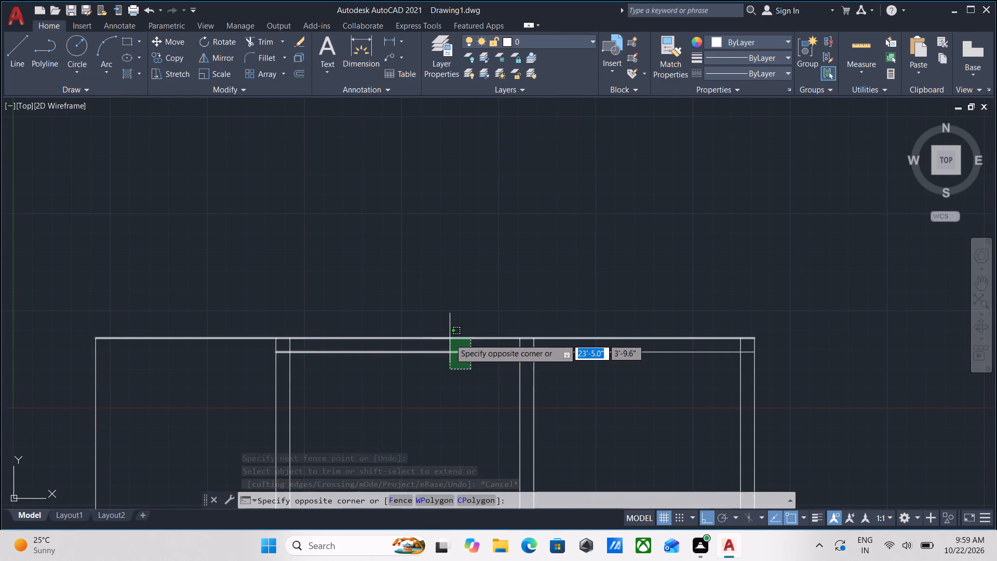
{"action": "key", "text": "o"}
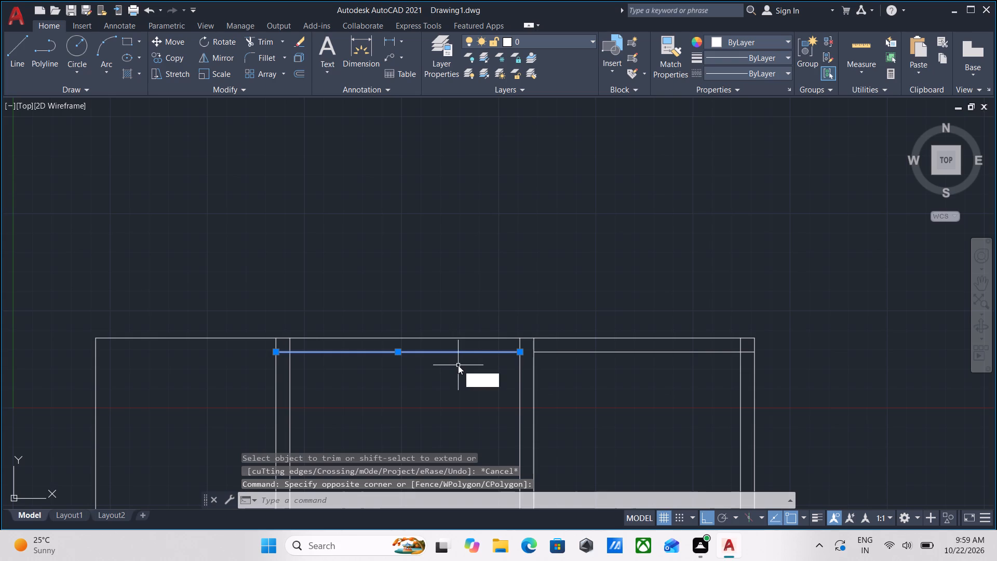
{"action": "key", "text": "Return"}
{"action": "scroll", "coordinate": [426, 374], "scroll_direction": "down", "scroll_amount": 3}
{"action": "middle_click_drag", "start_coordinate": [426, 372], "coordinate": [446, 352]}
{"action": "scroll", "coordinate": [441, 351], "scroll_direction": "up", "scroll_amount": 3}
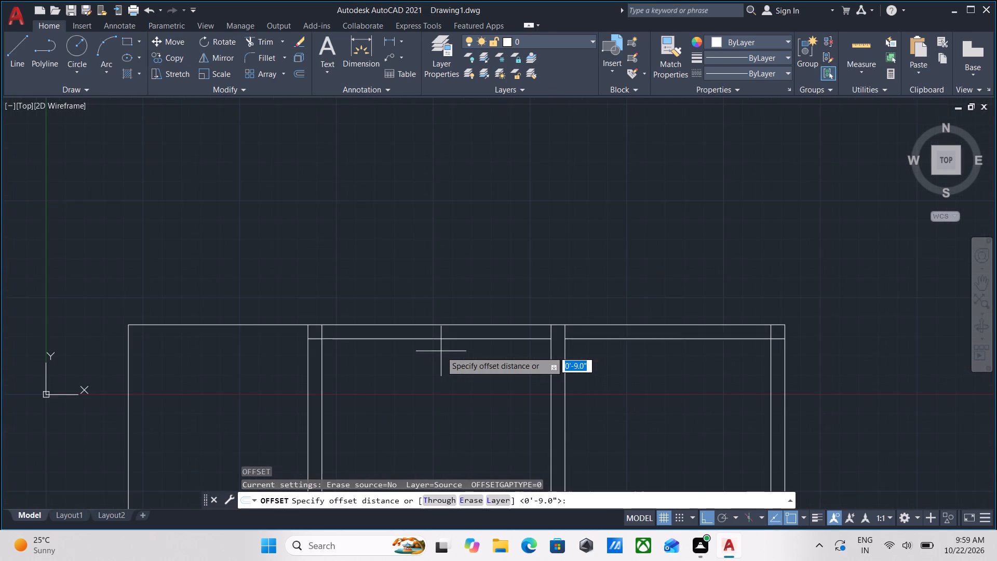
{"action": "left_click", "coordinate": [429, 339]}
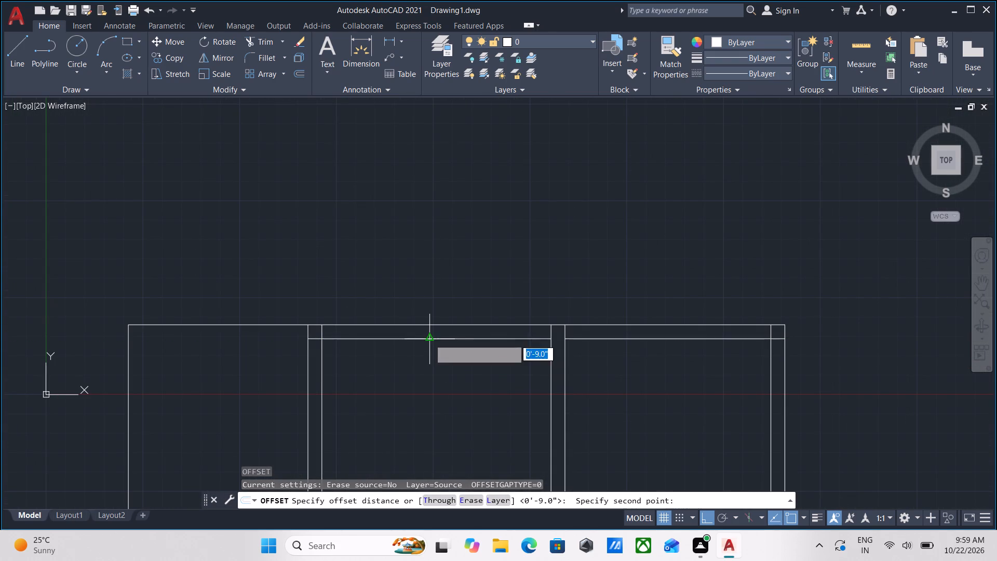
{"action": "left_click", "coordinate": [432, 382]}
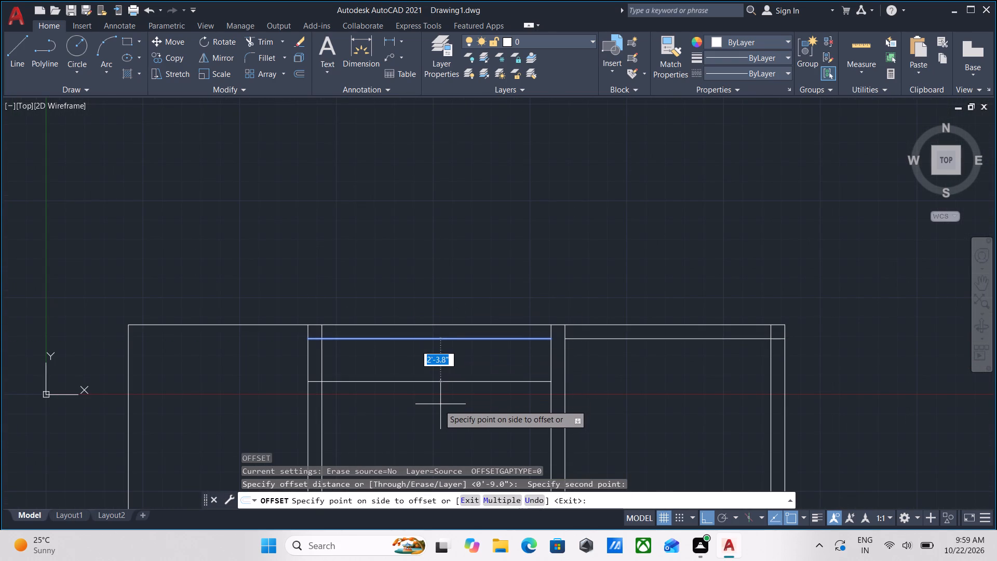
{"action": "key", "text": "1"}
{"action": "type", "text": "0'"}
{"action": "key", "text": "Return"}
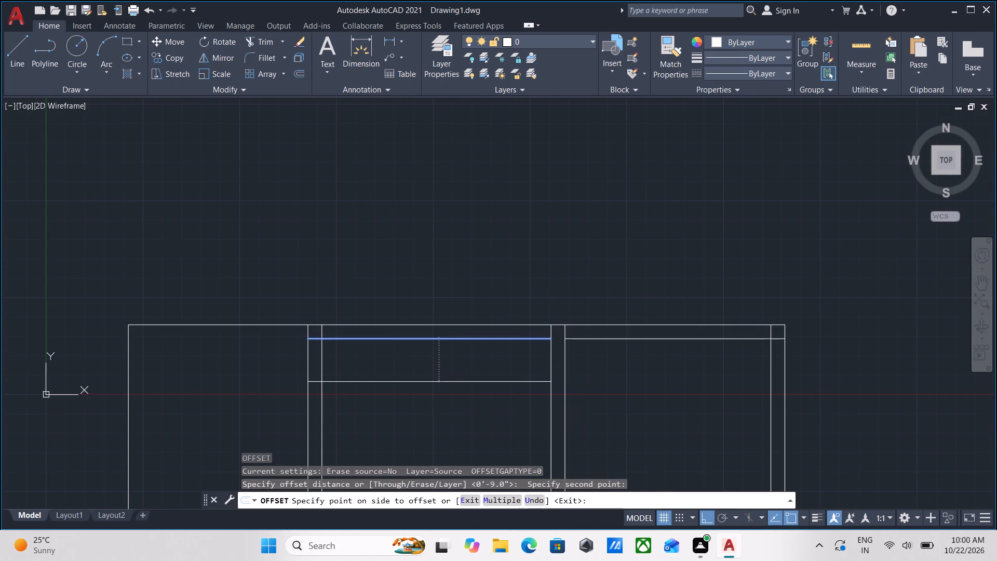
Offset the middle room's new horizontal line 5" downward to form a partition wall.
{"action": "scroll", "coordinate": [439, 405], "scroll_direction": "down", "scroll_amount": 2}
{"action": "middle_click_drag", "start_coordinate": [439, 405], "coordinate": [433, 261]}
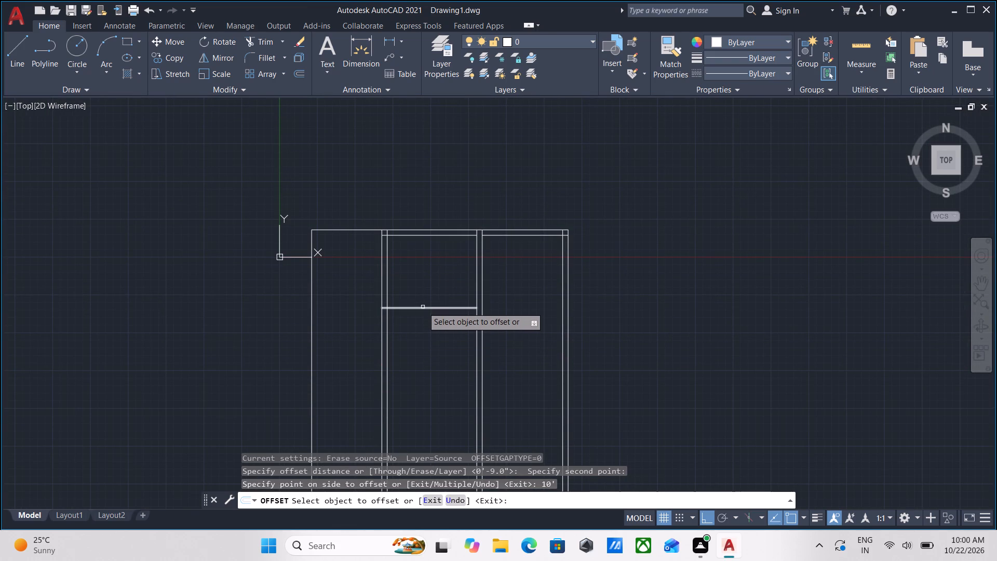
{"action": "left_click", "coordinate": [423, 307]}
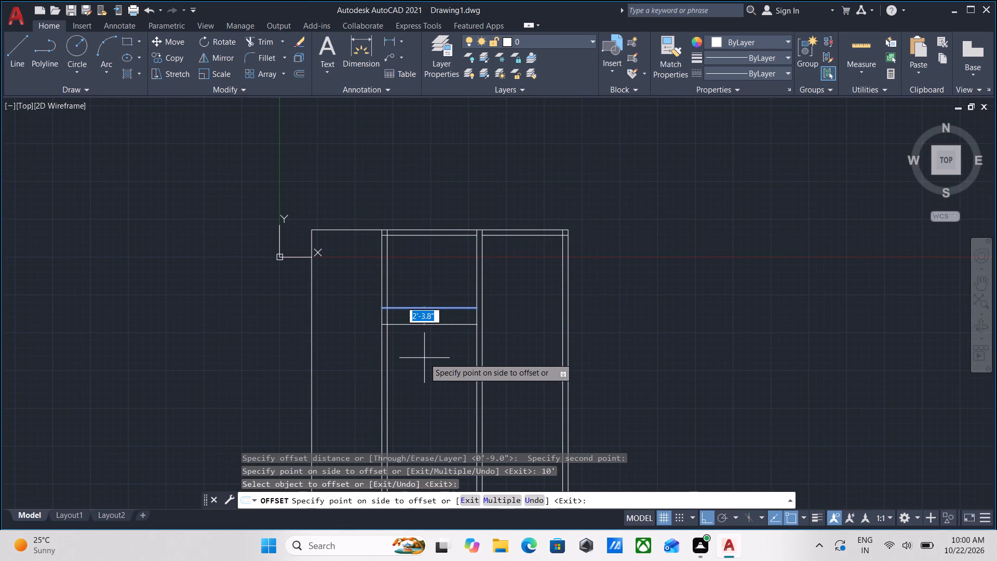
{"action": "key", "text": "5"}
{"action": "key", "text": "shift+quotedbl"}
{"action": "key", "text": "Return"}
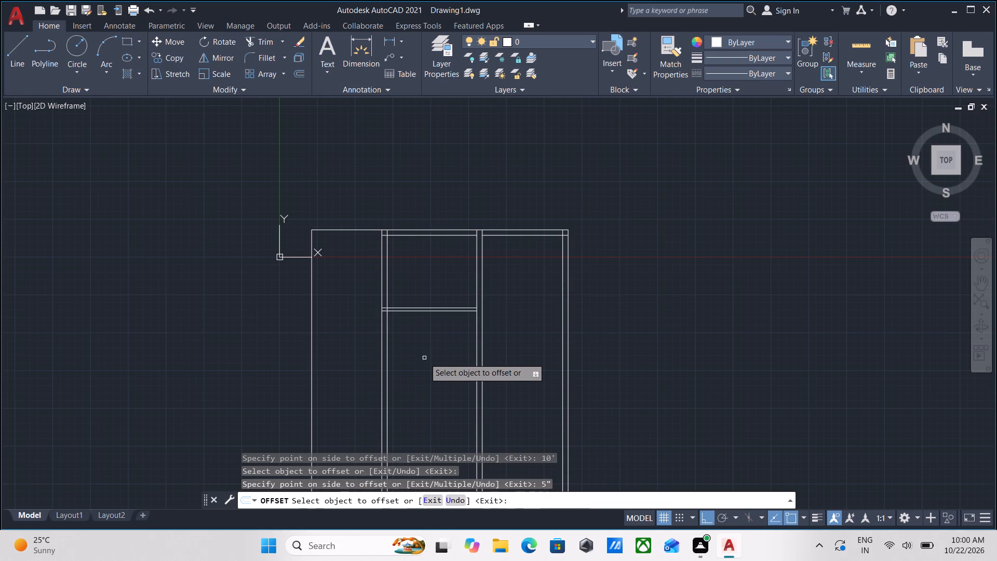
{"action": "scroll", "coordinate": [464, 312], "scroll_direction": "up", "scroll_amount": 2}
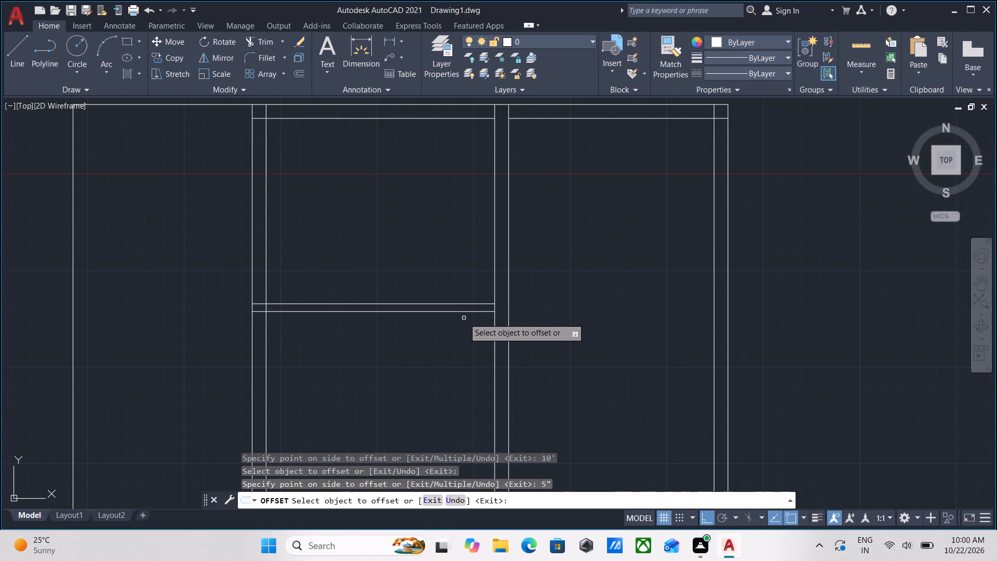
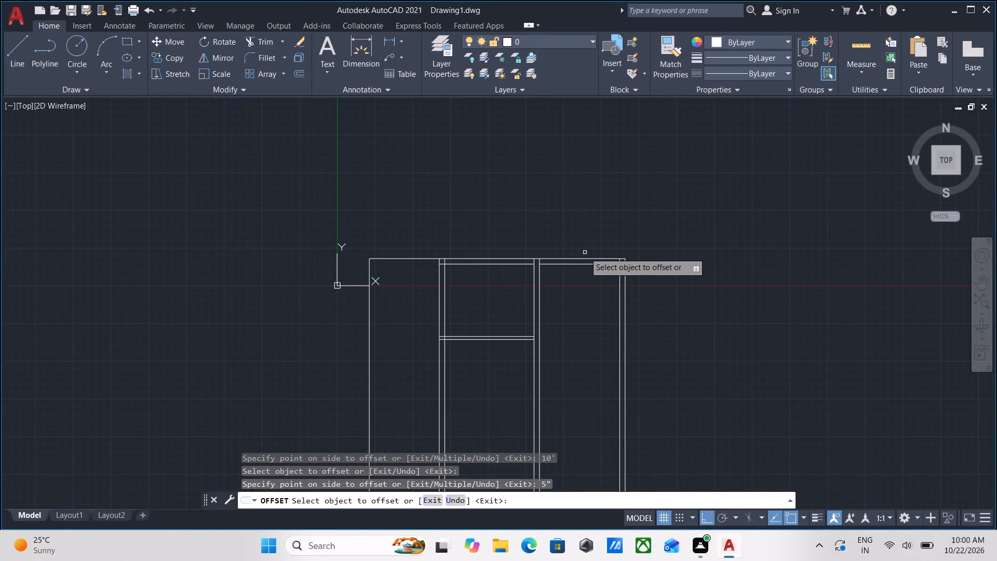
Check the thickness of the middle room's partition wall with a linear dimension, without placing it.
{"action": "scroll", "coordinate": [481, 336], "scroll_direction": "up", "scroll_amount": 5}
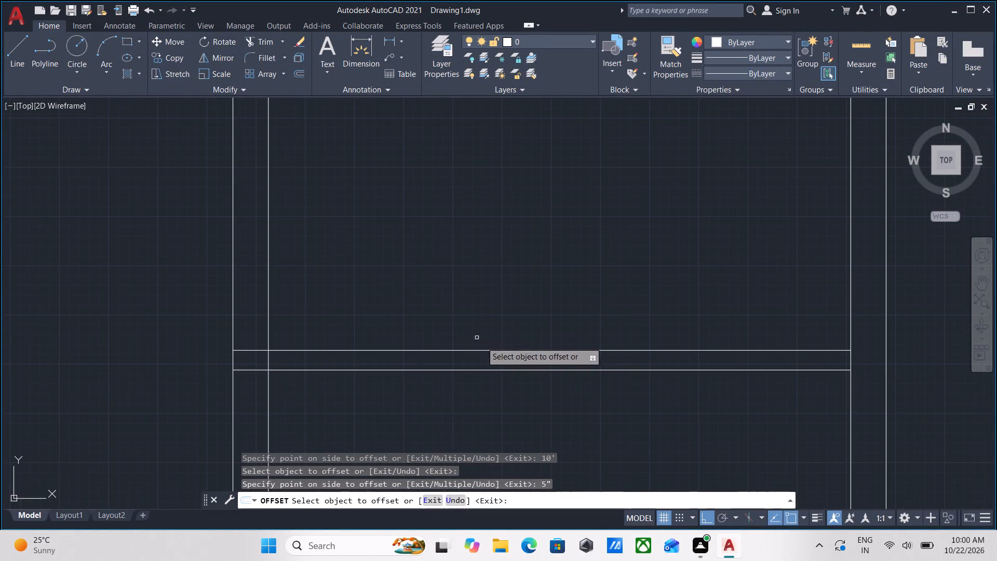
{"action": "key", "text": "Escape"}
{"action": "scroll", "coordinate": [482, 342], "scroll_direction": "up", "scroll_amount": 1}
{"action": "key", "text": "d"}
{"action": "key", "text": "l"}
{"action": "key", "text": "i"}
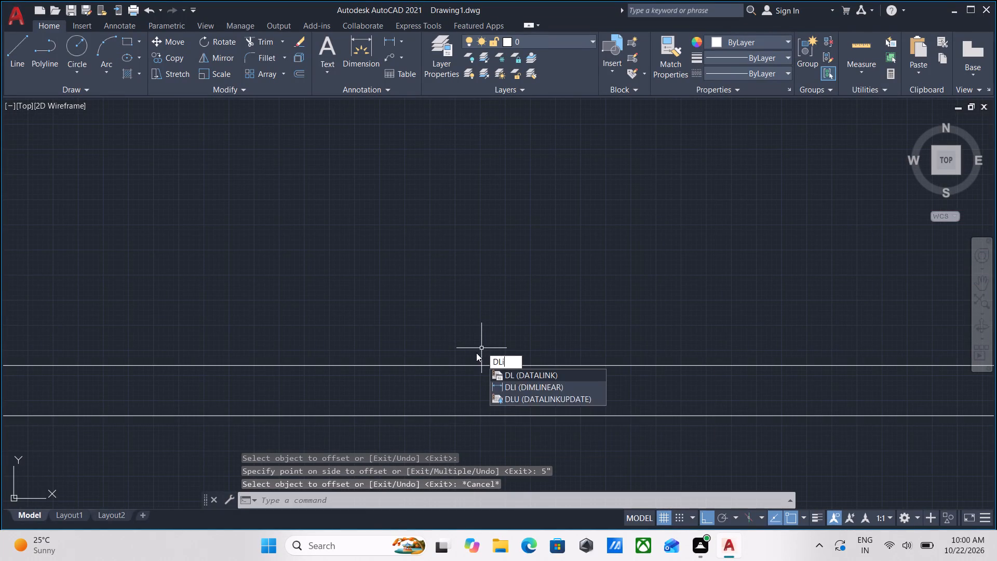
{"action": "key", "text": "Return"}
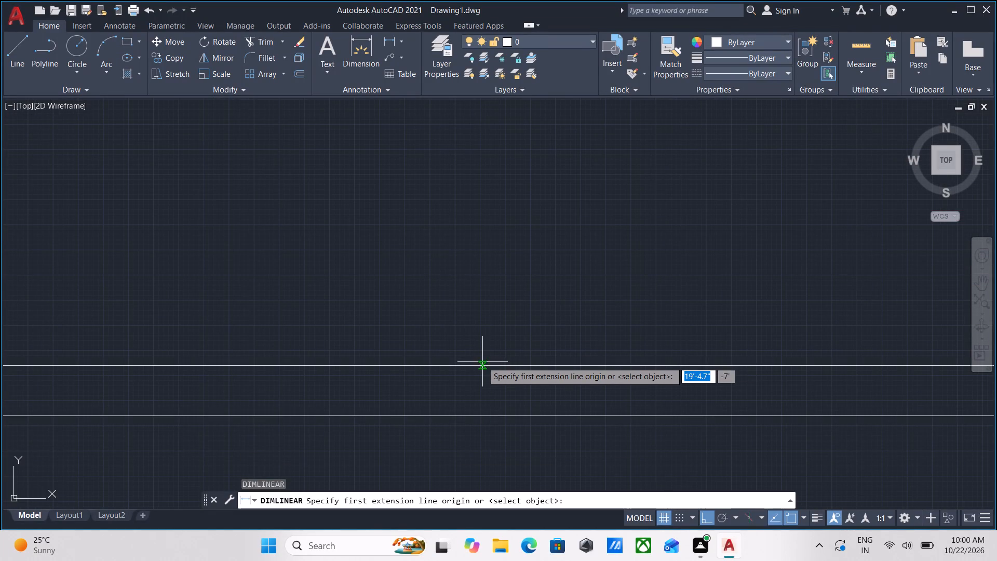
{"action": "left_click", "coordinate": [482, 367]}
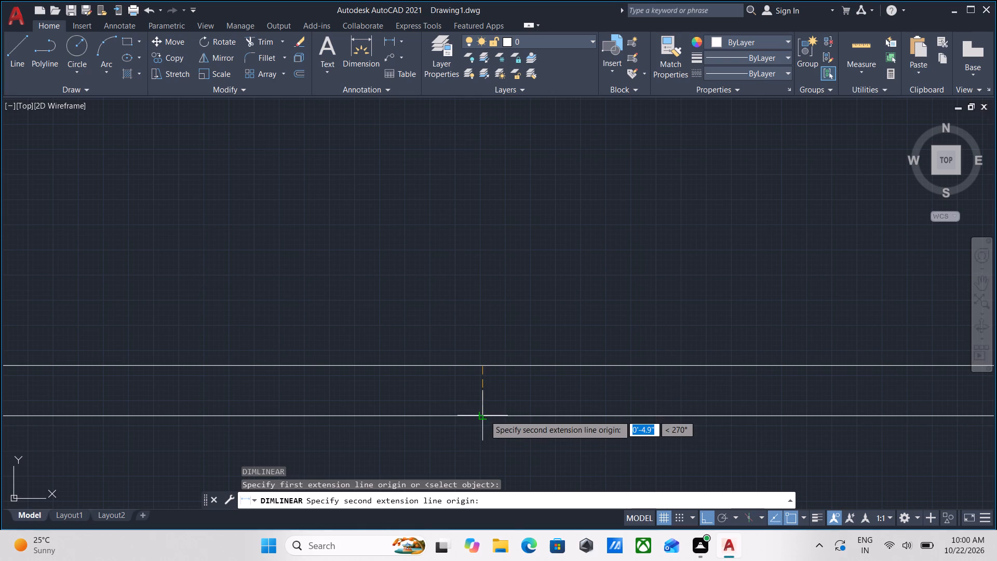
{"action": "left_click", "coordinate": [484, 415]}
{"action": "scroll", "coordinate": [487, 408], "scroll_direction": "down", "scroll_amount": 2}
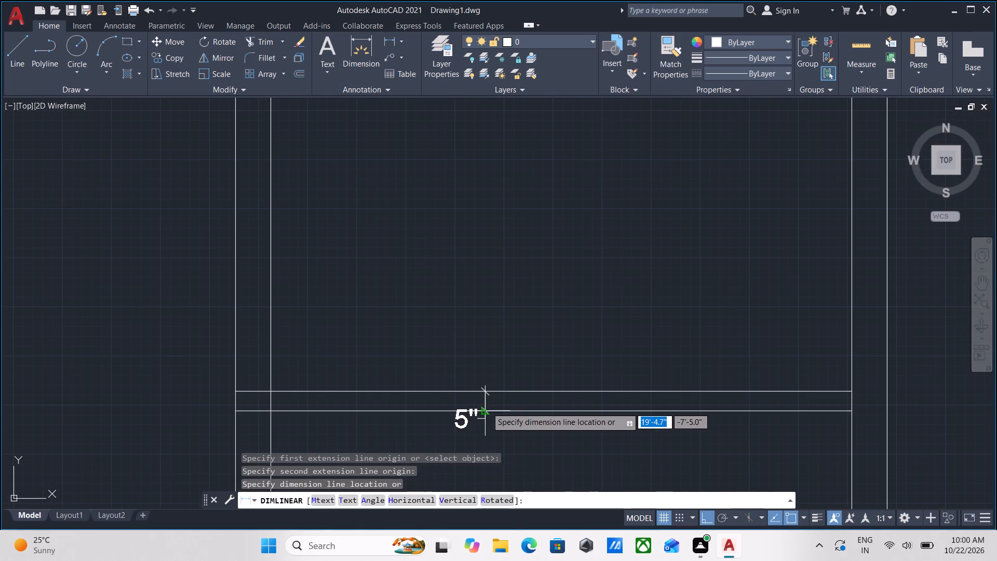
{"action": "key", "text": "Escape"}
Offset the top wall's inner line in the right-hand room 12'6" downward.
{"action": "scroll", "coordinate": [498, 403], "scroll_direction": "down", "scroll_amount": 3}
{"action": "middle_click_drag", "start_coordinate": [495, 404], "coordinate": [438, 425]}
{"action": "scroll", "coordinate": [522, 372], "scroll_direction": "down", "scroll_amount": 2}
{"action": "middle_click_drag", "start_coordinate": [514, 373], "coordinate": [383, 370]}
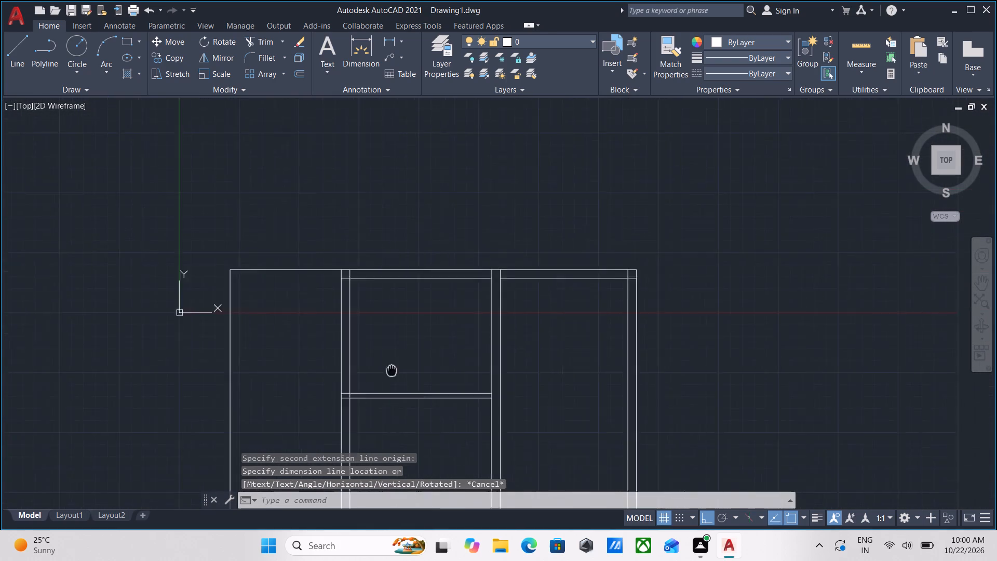
{"action": "scroll", "coordinate": [535, 273], "scroll_direction": "up", "scroll_amount": 3}
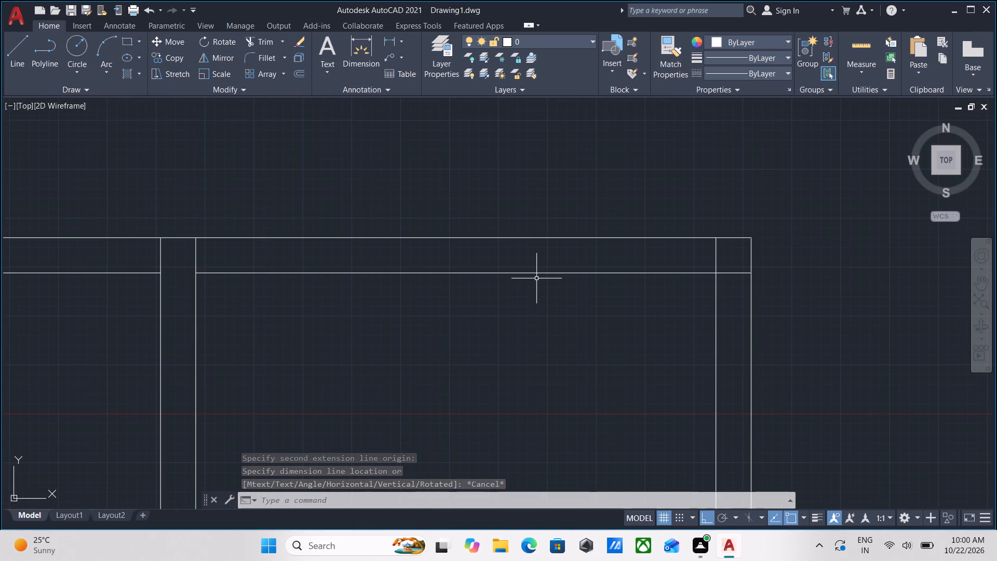
{"action": "left_click", "coordinate": [541, 291]}
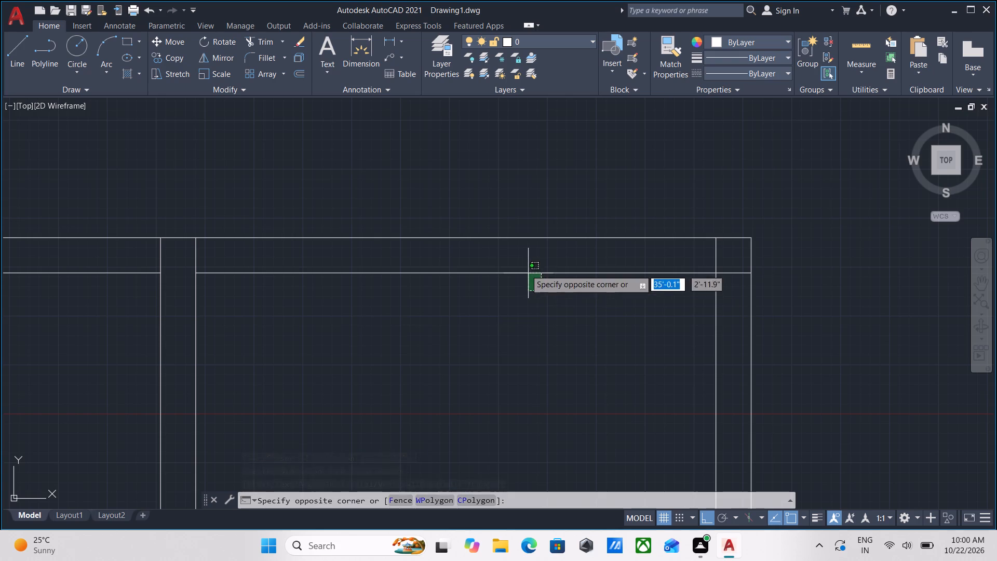
{"action": "left_click", "coordinate": [515, 263]}
{"action": "middle_click_drag", "start_coordinate": [515, 263], "coordinate": [534, 262]}
{"action": "key", "text": "o"}
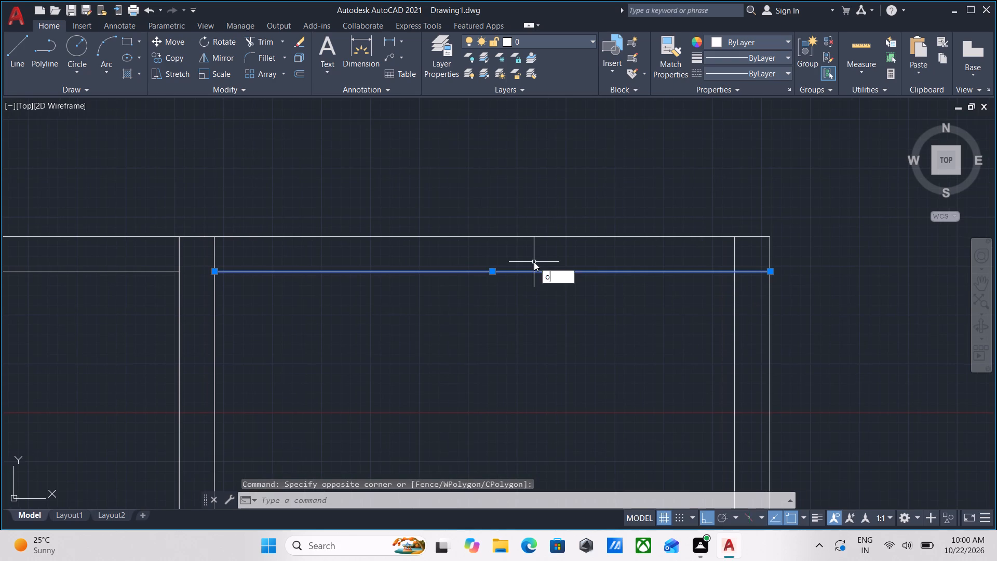
{"action": "key", "text": "Return"}
{"action": "left_click", "coordinate": [493, 269]}
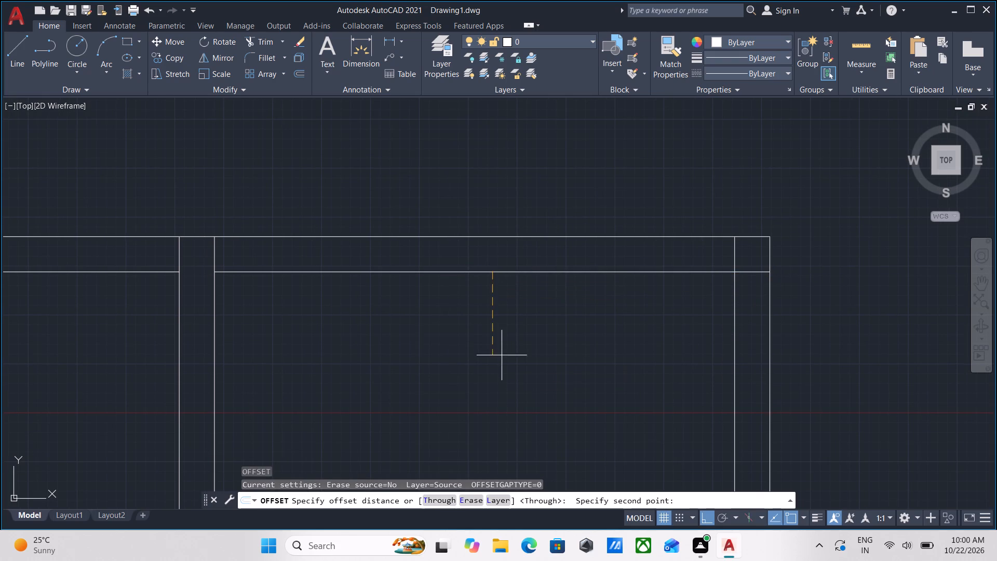
{"action": "left_click_drag", "start_coordinate": [502, 368], "coordinate": [507, 331]}
{"action": "scroll", "coordinate": [514, 406], "scroll_direction": "down", "scroll_amount": 2}
{"action": "middle_click_drag", "start_coordinate": [514, 406], "coordinate": [572, 162]}
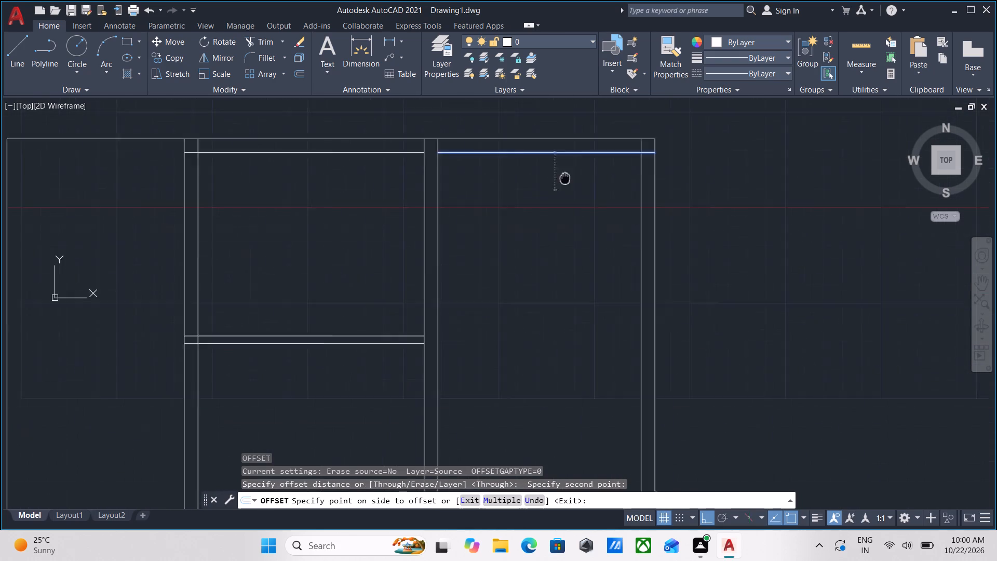
{"action": "middle_click_drag", "start_coordinate": [572, 162], "coordinate": [572, 161]}
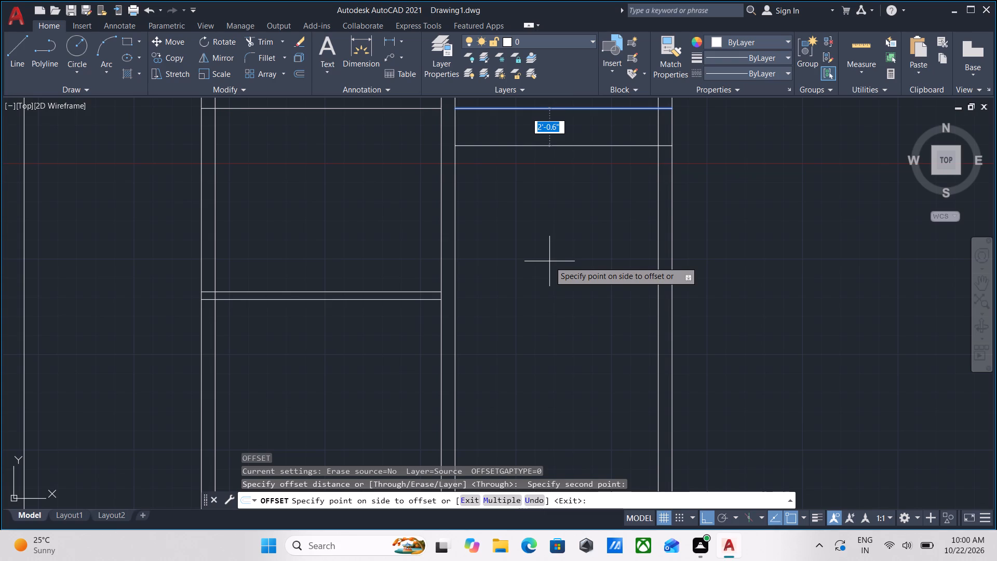
{"action": "type", "text": "12'"}
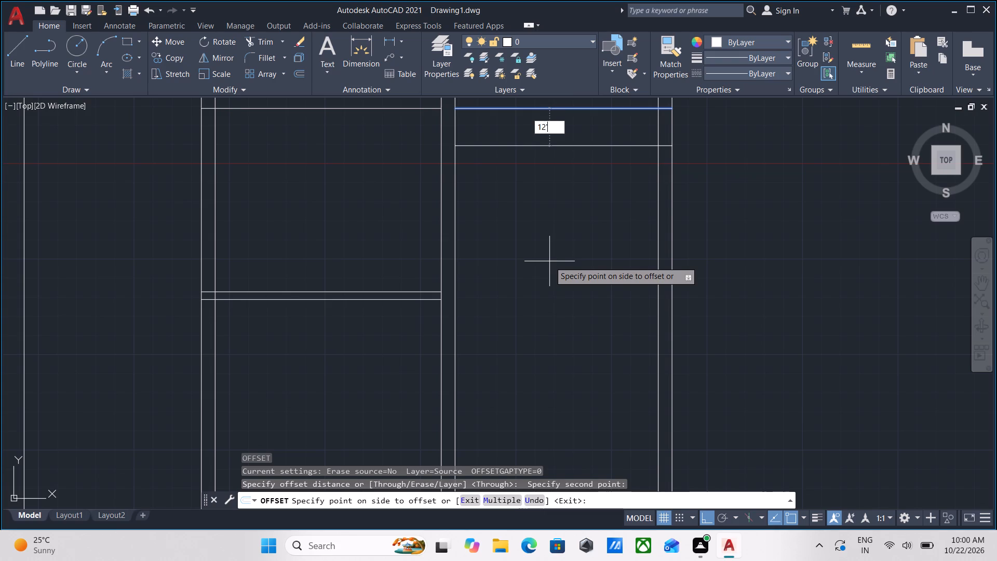
{"action": "key", "text": "6"}
{"action": "key", "text": "shift+quotedbl"}
{"action": "key", "text": "Return"}
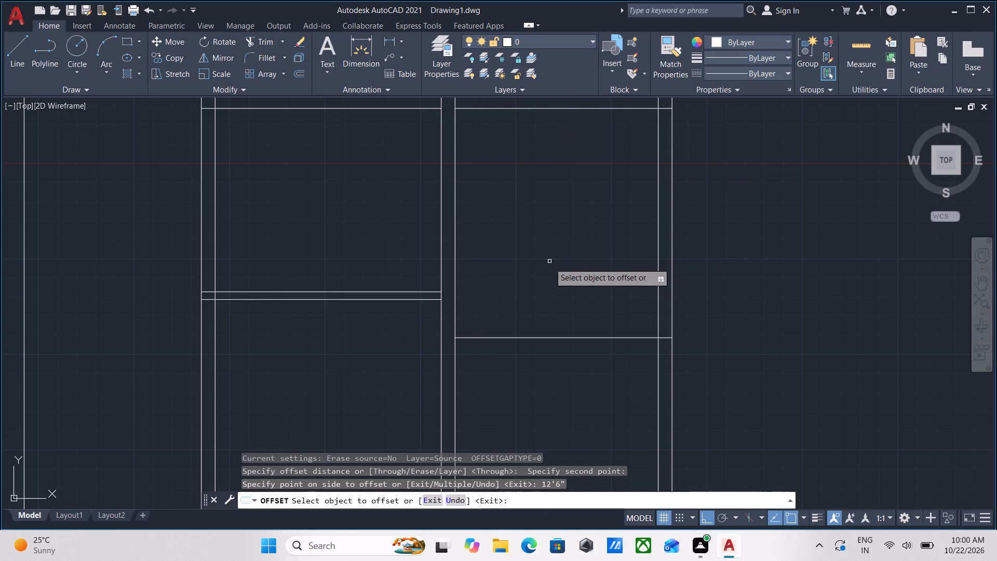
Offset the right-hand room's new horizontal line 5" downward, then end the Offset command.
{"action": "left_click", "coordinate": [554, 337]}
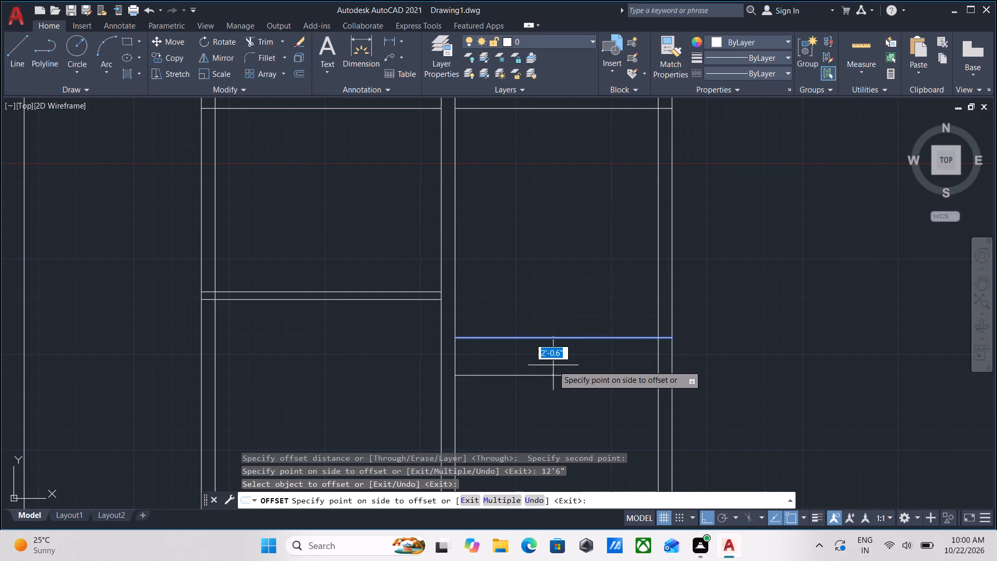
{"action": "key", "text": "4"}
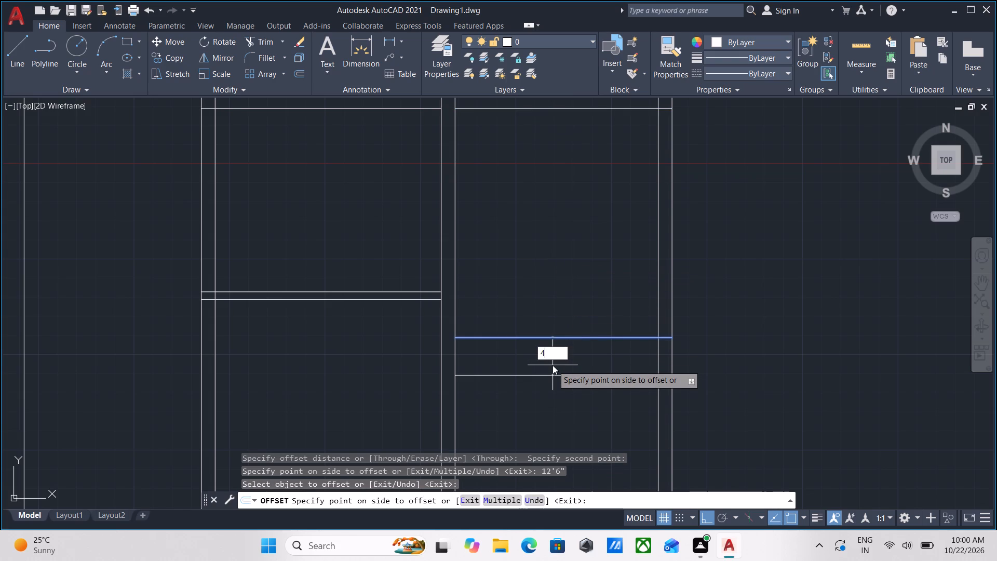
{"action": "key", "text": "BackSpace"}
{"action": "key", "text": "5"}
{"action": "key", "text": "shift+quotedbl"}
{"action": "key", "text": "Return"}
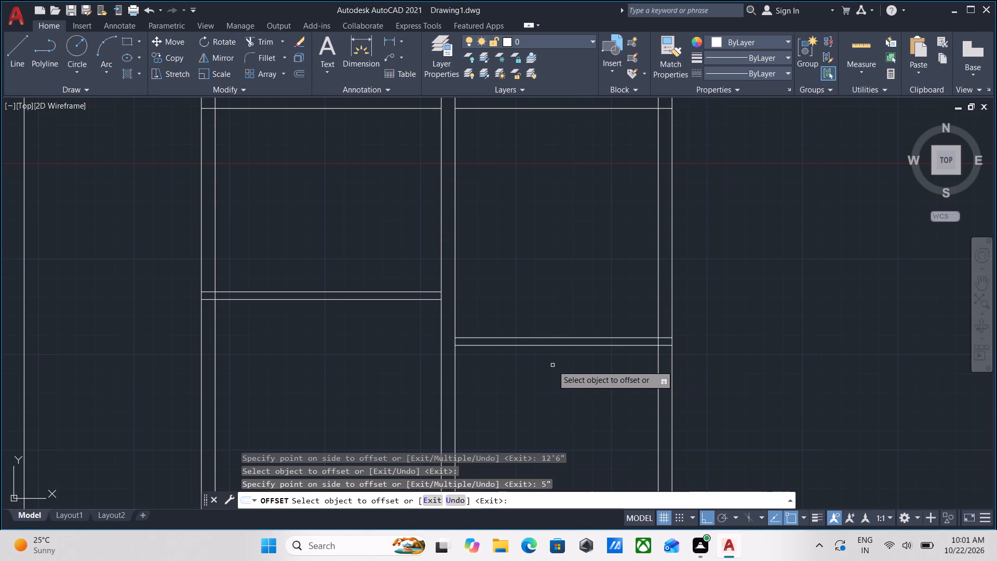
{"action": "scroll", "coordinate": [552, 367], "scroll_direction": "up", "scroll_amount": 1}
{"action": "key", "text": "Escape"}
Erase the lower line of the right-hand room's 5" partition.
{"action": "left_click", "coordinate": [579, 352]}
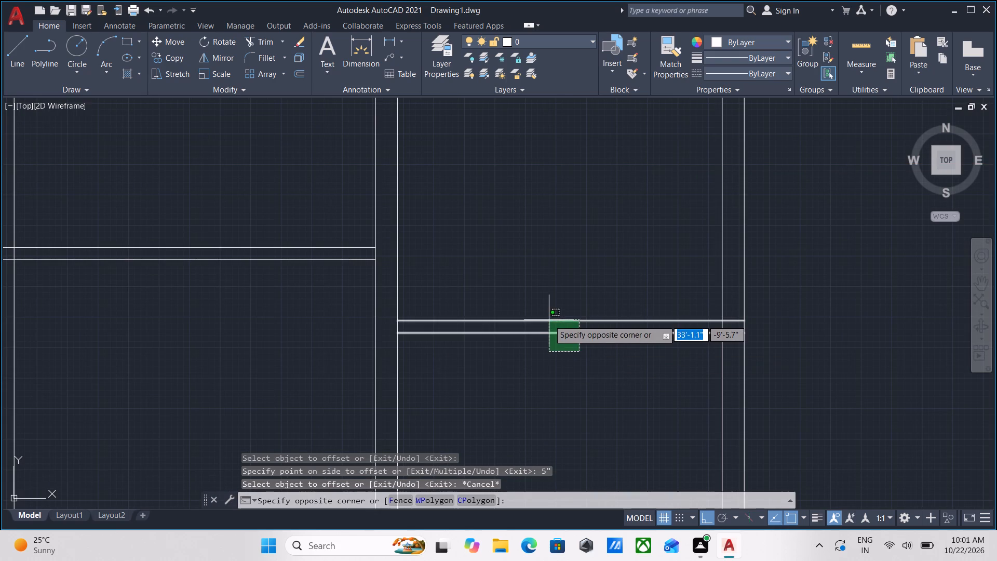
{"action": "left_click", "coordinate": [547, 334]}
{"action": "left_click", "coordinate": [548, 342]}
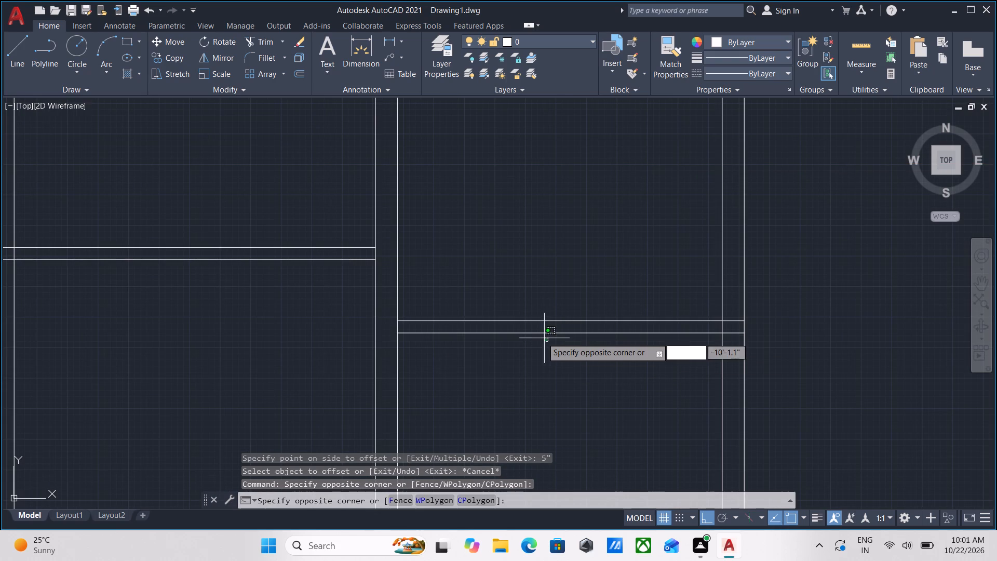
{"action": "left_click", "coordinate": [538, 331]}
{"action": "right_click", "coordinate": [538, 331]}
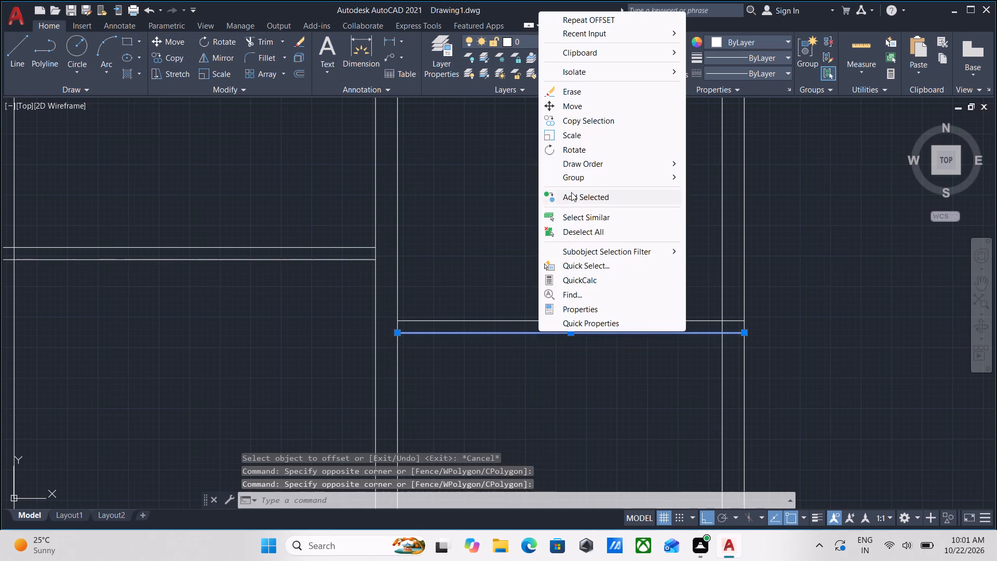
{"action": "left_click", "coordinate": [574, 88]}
Offset the right-hand room's remaining lower horizontal line 9" downward to form a wall.
{"action": "left_click", "coordinate": [579, 297]}
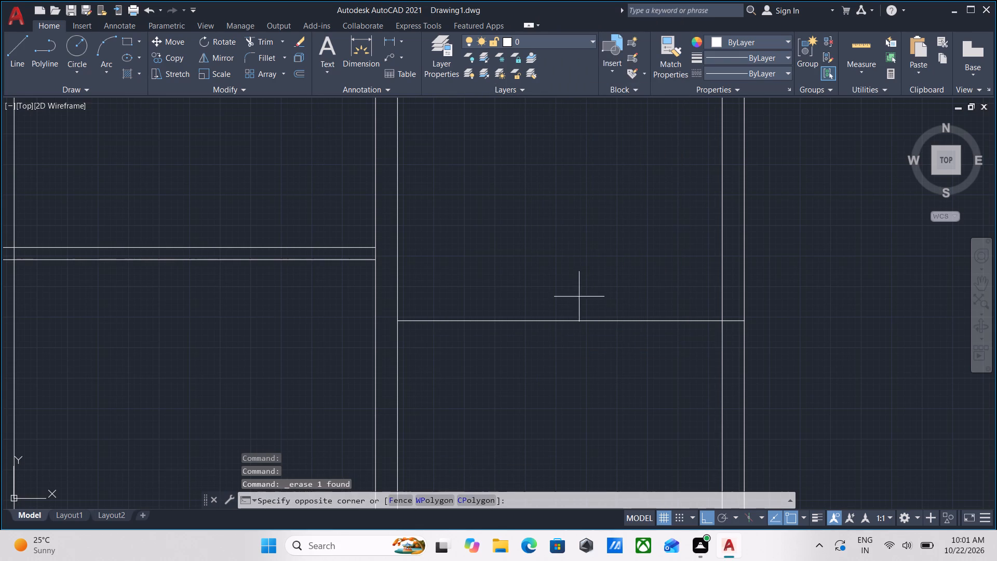
{"action": "left_click", "coordinate": [528, 349]}
{"action": "key", "text": "o"}
{"action": "key", "text": "Return"}
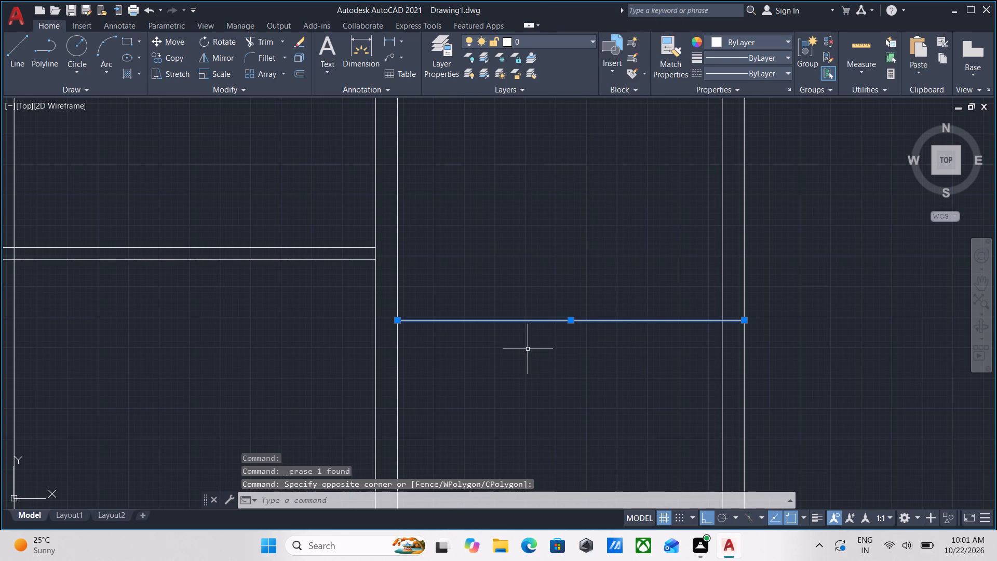
{"action": "left_click", "coordinate": [571, 323]}
{"action": "left_click", "coordinate": [573, 354]}
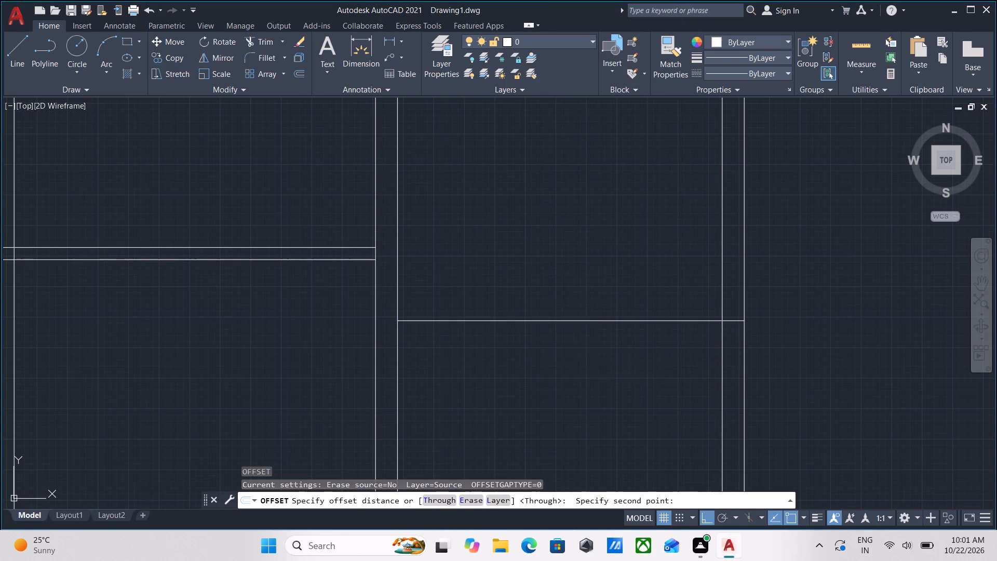
{"action": "key", "text": "9"}
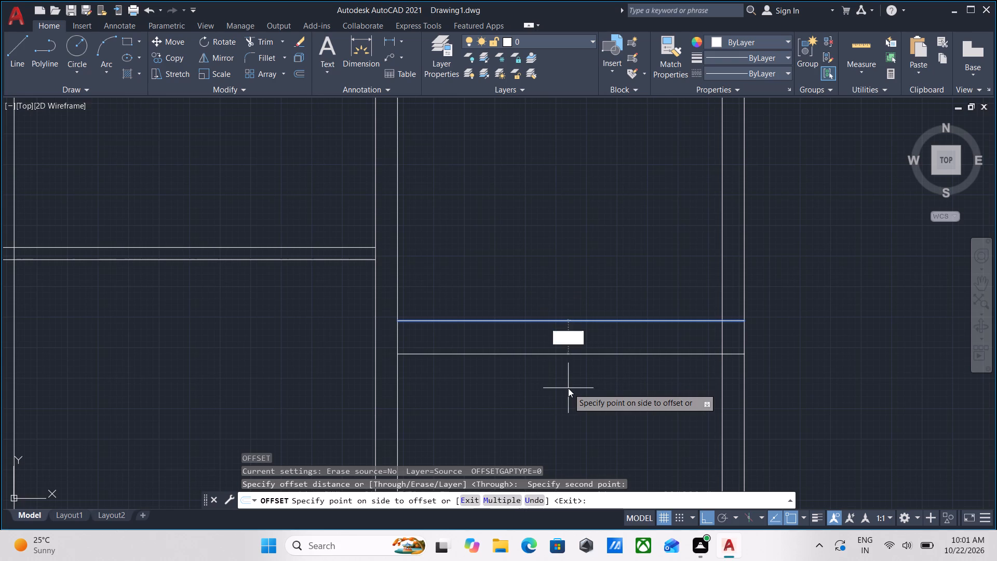
{"action": "key", "text": "shift+quotedbl"}
{"action": "key", "text": "Return"}
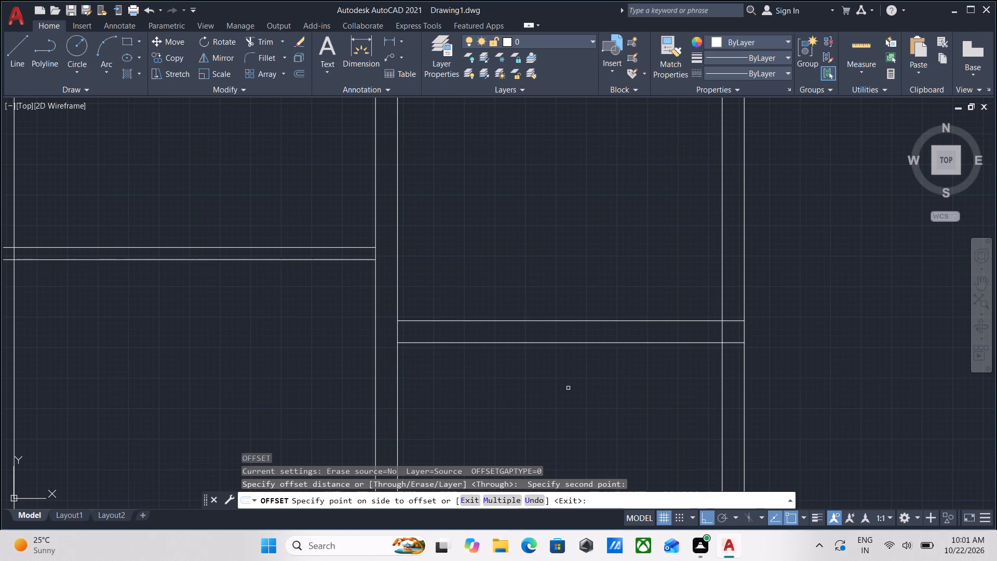
Offset the lower line of the right-hand room's new 9" wall 4' downward.
{"action": "scroll", "coordinate": [590, 355], "scroll_direction": "down", "scroll_amount": 2}
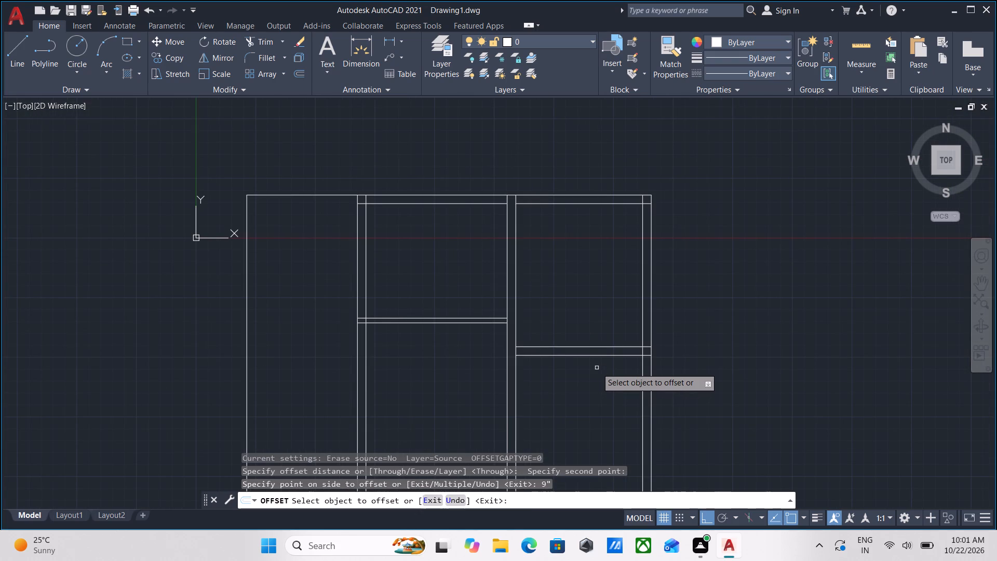
{"action": "left_click", "coordinate": [602, 356]}
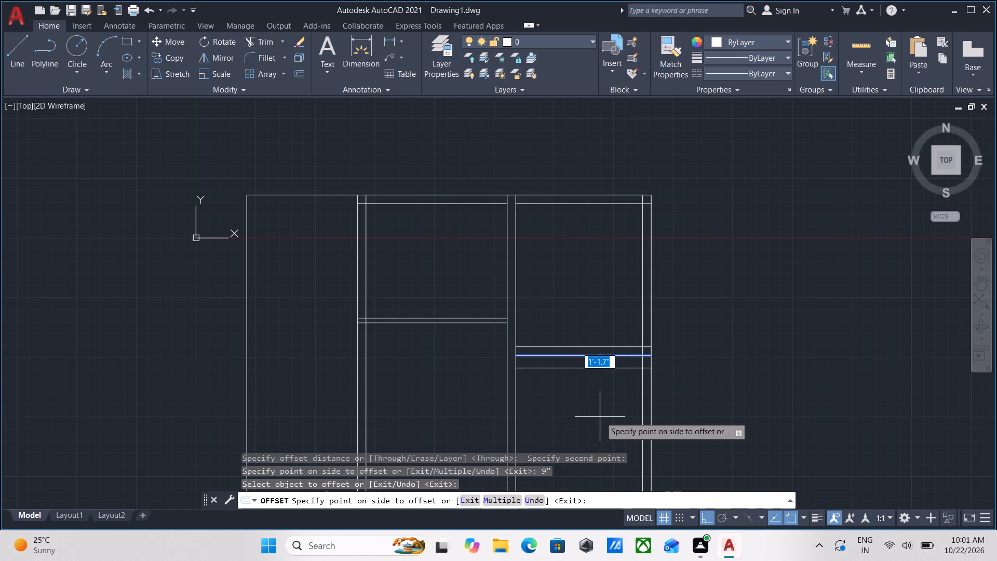
{"action": "type", "text": "4'"}
{"action": "key", "text": "Return"}
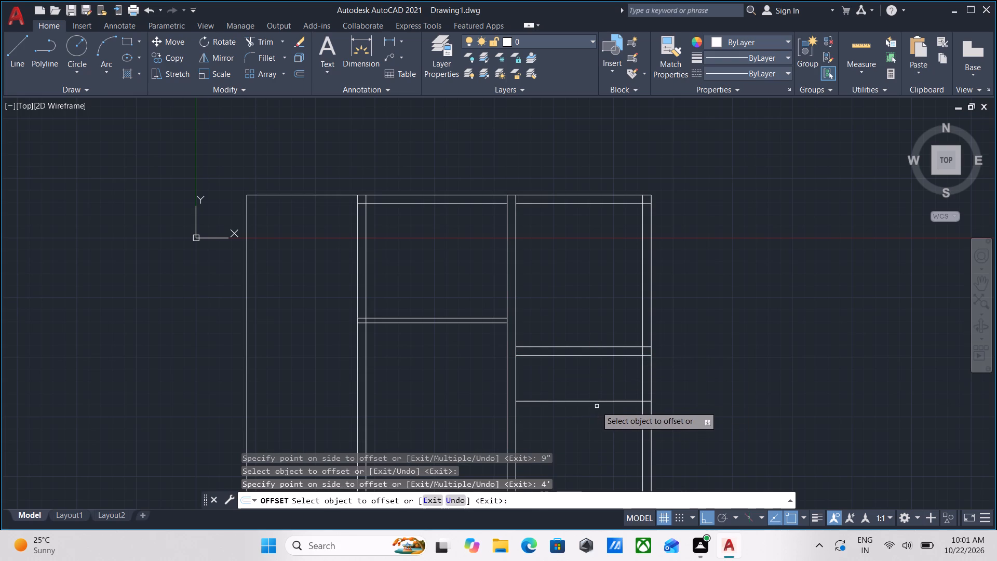
Offset the lowest horizontal line on the right-hand side 5" downward as a partition, then end the Offset command.
{"action": "left_click", "coordinate": [595, 400]}
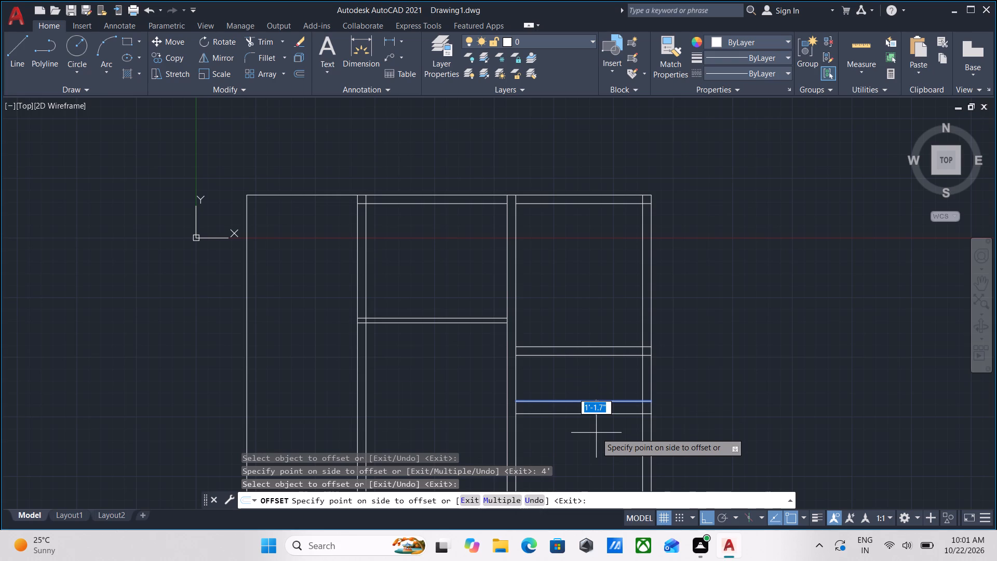
{"action": "key", "text": "4"}
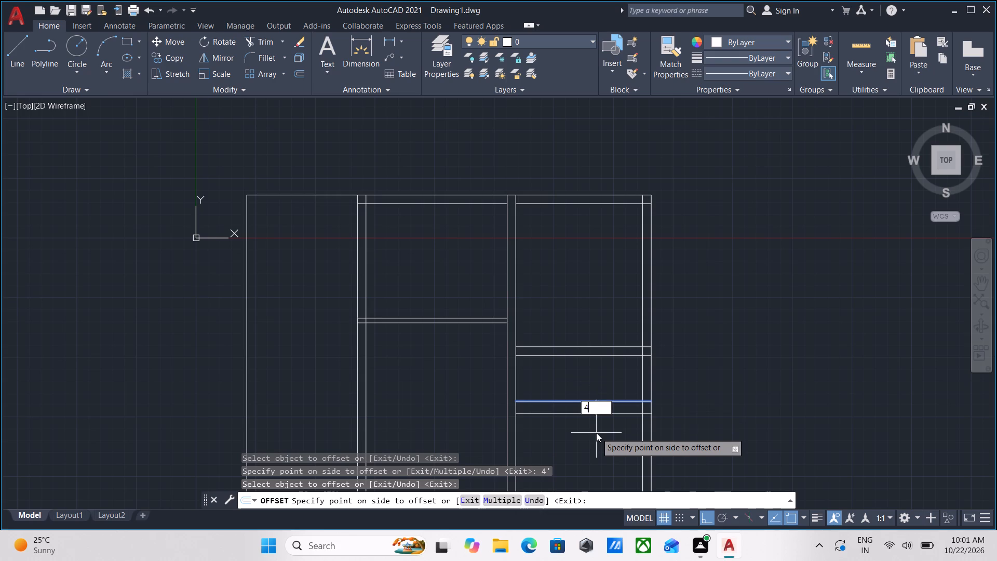
{"action": "key", "text": "BackSpace"}
{"action": "key", "text": "5"}
{"action": "key", "text": "shift+quotedbl"}
{"action": "key", "text": "Return"}
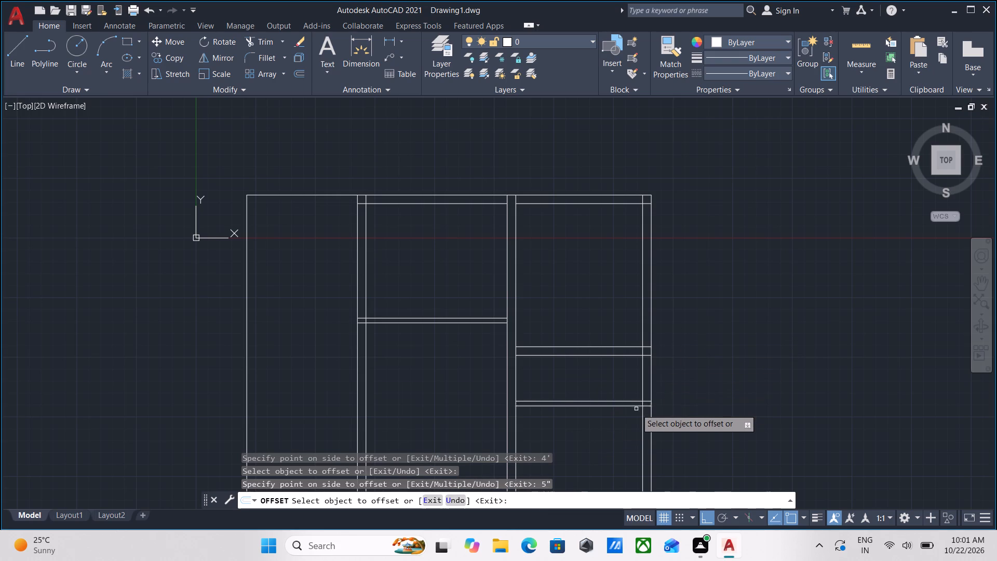
{"action": "key", "text": "Escape"}
Trim the overlapping lines where the right-hand room's 5" partition and lower 9" wall meet the right outer wall.
{"action": "scroll", "coordinate": [641, 409], "scroll_direction": "up", "scroll_amount": 2}
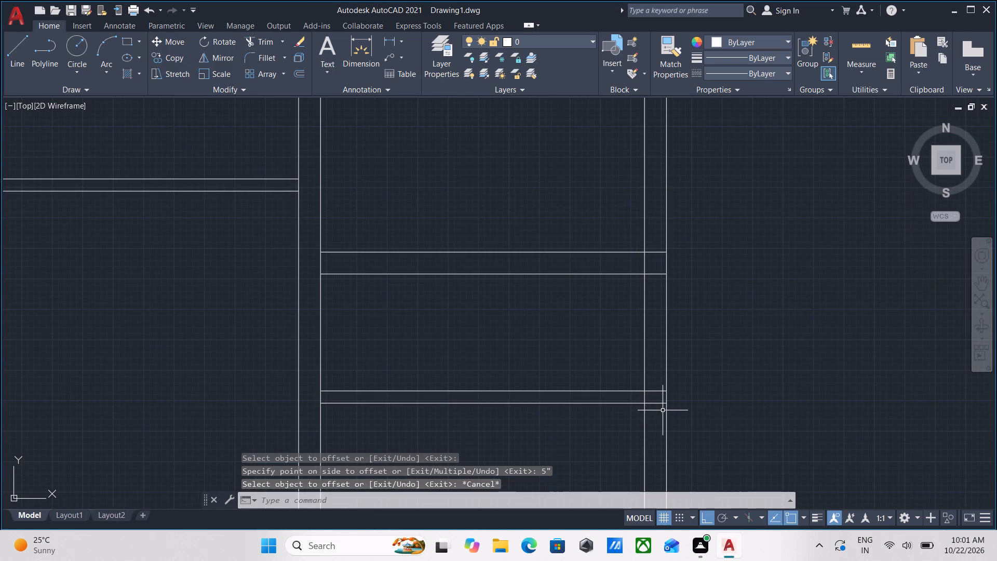
{"action": "type", "text": "tr"}
{"action": "key", "text": "Return"}
{"action": "scroll", "coordinate": [648, 400], "scroll_direction": "up", "scroll_amount": 3}
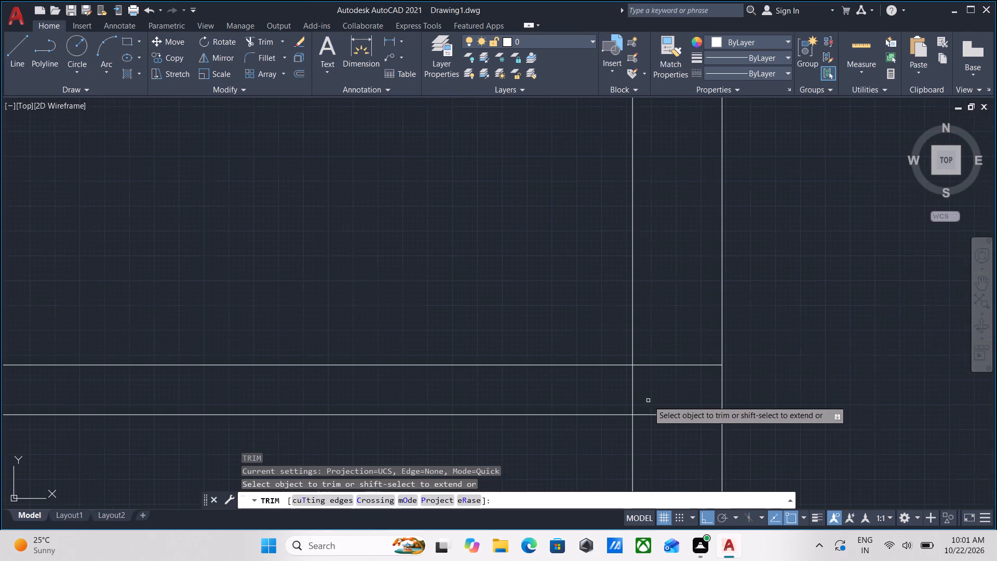
{"action": "left_click", "coordinate": [611, 394]}
{"action": "left_click", "coordinate": [667, 392]}
{"action": "left_click", "coordinate": [675, 395]}
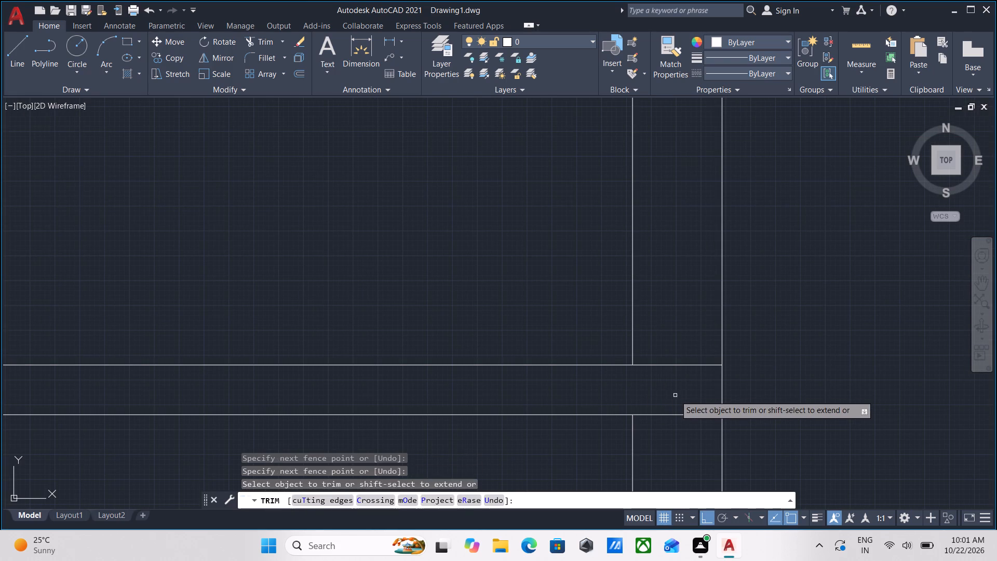
{"action": "scroll", "coordinate": [670, 238], "scroll_direction": "down", "scroll_amount": 2}
{"action": "middle_click_drag", "start_coordinate": [670, 238], "coordinate": [691, 368]}
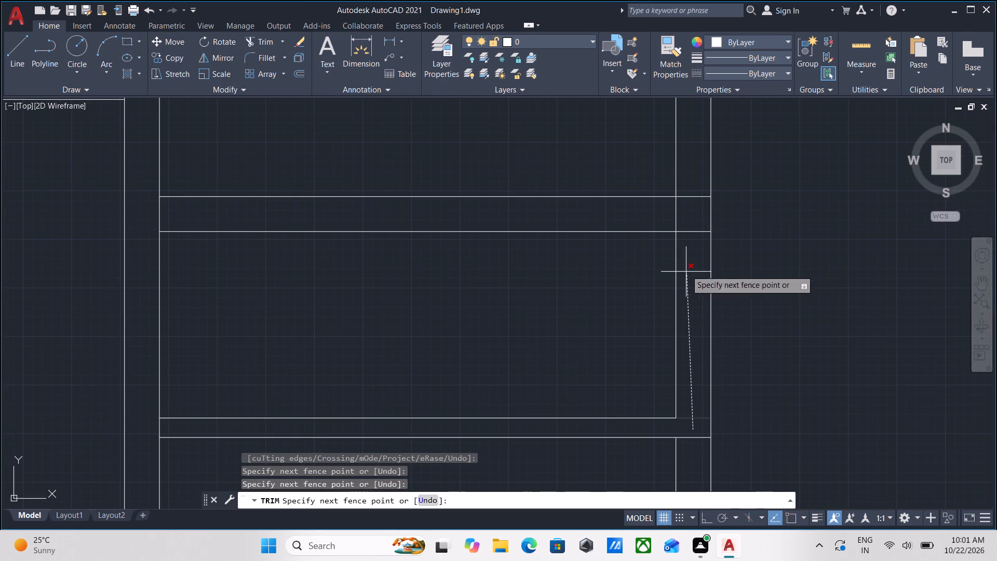
{"action": "middle_click_drag", "start_coordinate": [685, 264], "coordinate": [699, 305]}
{"action": "left_click", "coordinate": [705, 260]}
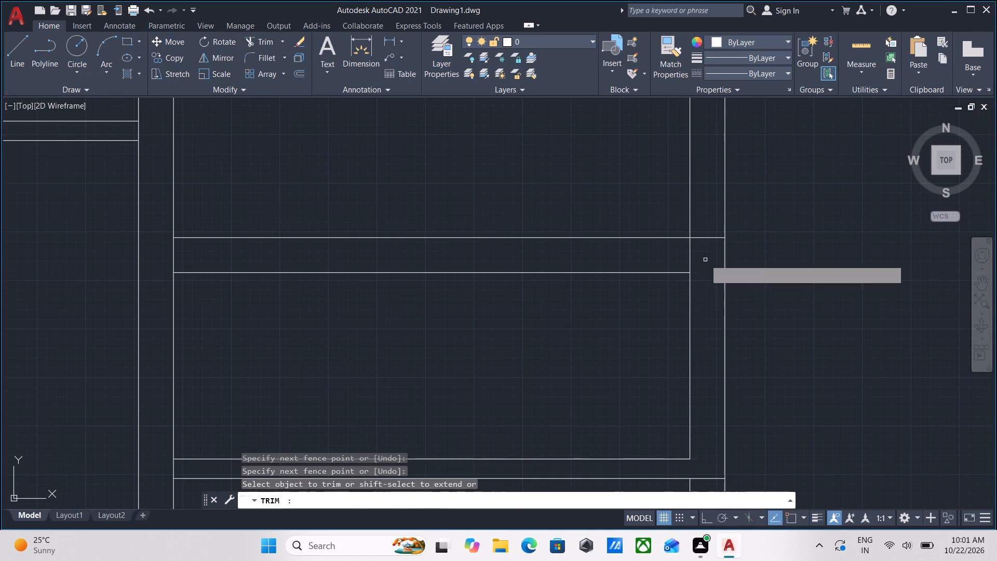
{"action": "left_click", "coordinate": [704, 259]}
{"action": "left_click", "coordinate": [662, 259]}
{"action": "key", "text": "Escape"}
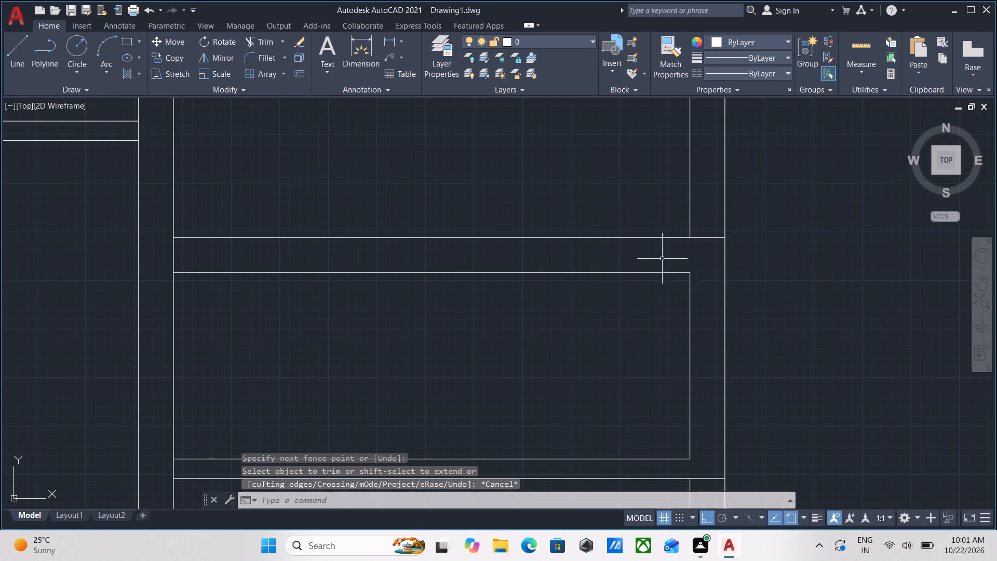
Offset the right inner wall line of the 4' deep space 7' to the left.
{"action": "left_click", "coordinate": [695, 359]}
{"action": "left_click", "coordinate": [653, 331]}
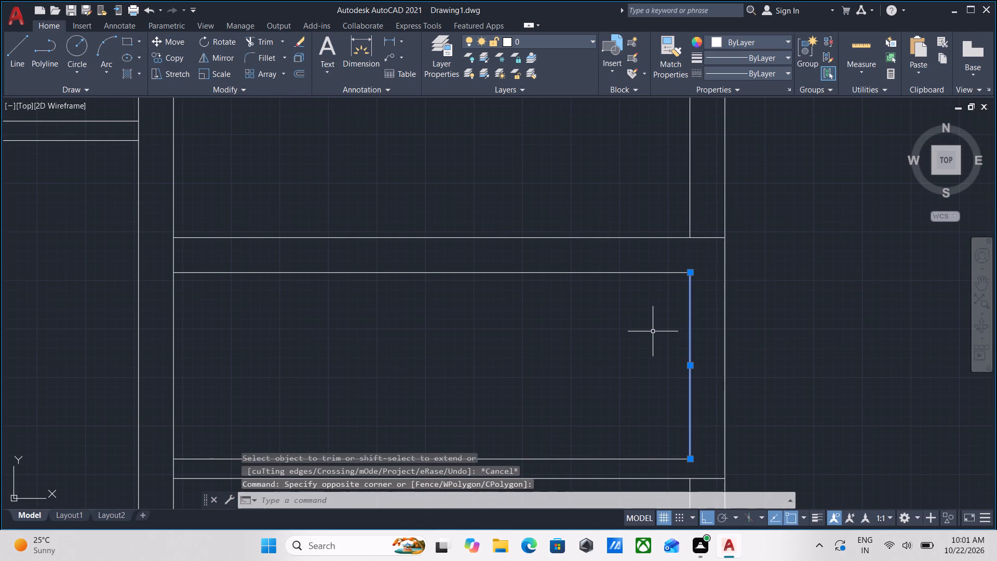
{"action": "key", "text": "o"}
{"action": "key", "text": "Return"}
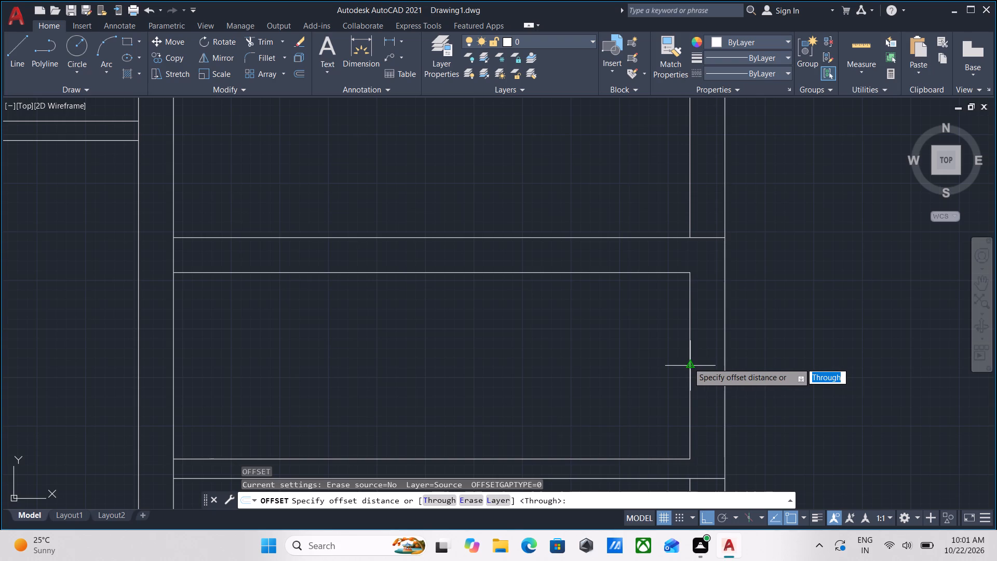
{"action": "left_click", "coordinate": [688, 363]}
{"action": "left_click", "coordinate": [621, 363]}
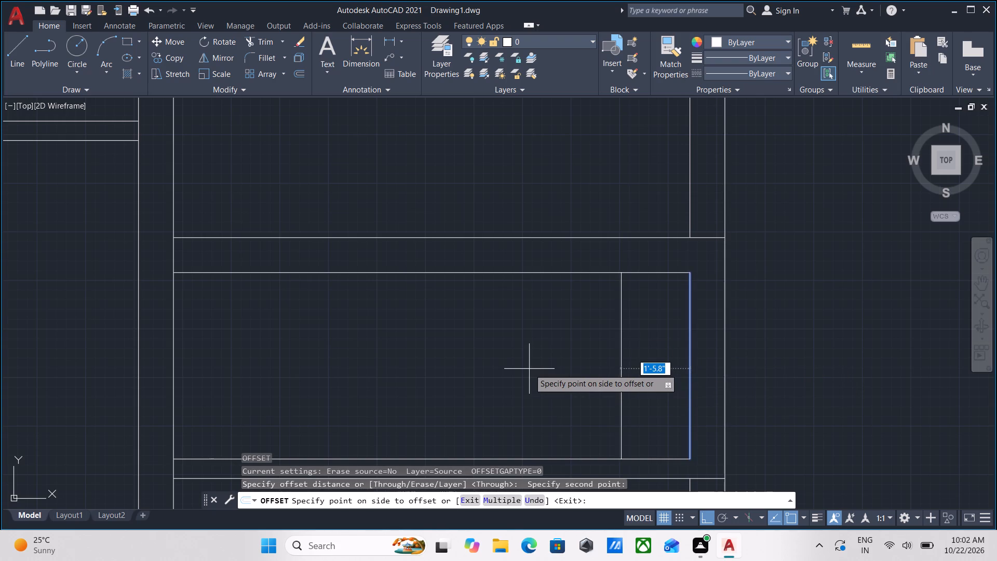
{"action": "type", "text": "7'"}
{"action": "key", "text": "Return"}
Offset the new vertical line in the 4' deep space 5" to the left as a partition.
{"action": "middle_click_drag", "start_coordinate": [379, 352], "coordinate": [561, 302]}
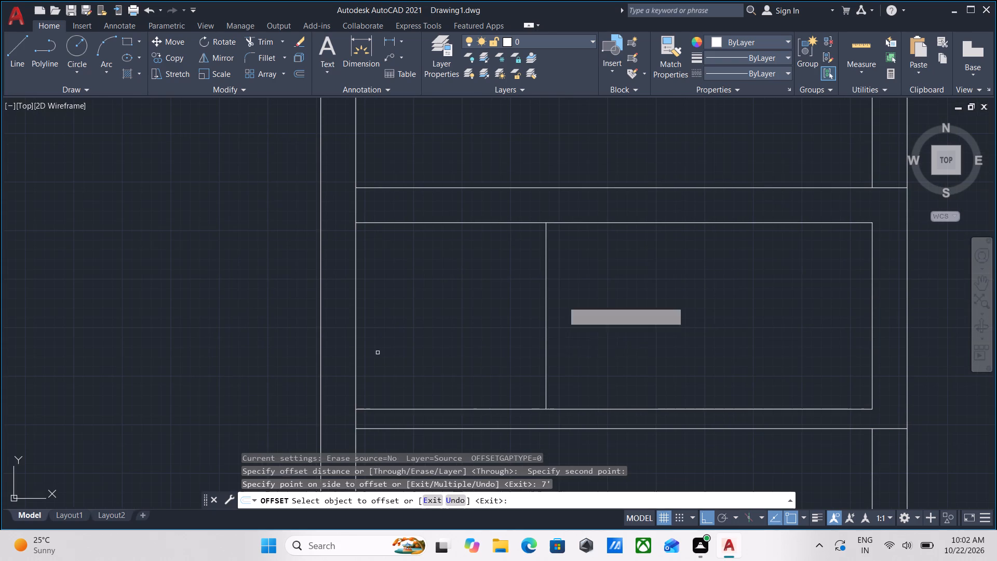
{"action": "left_click", "coordinate": [546, 329]}
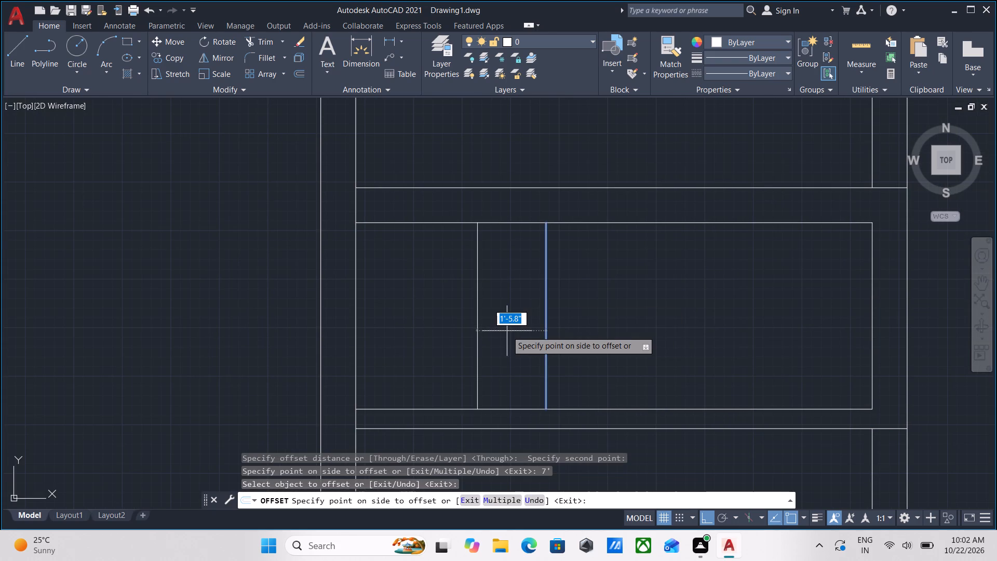
{"action": "key", "text": "5"}
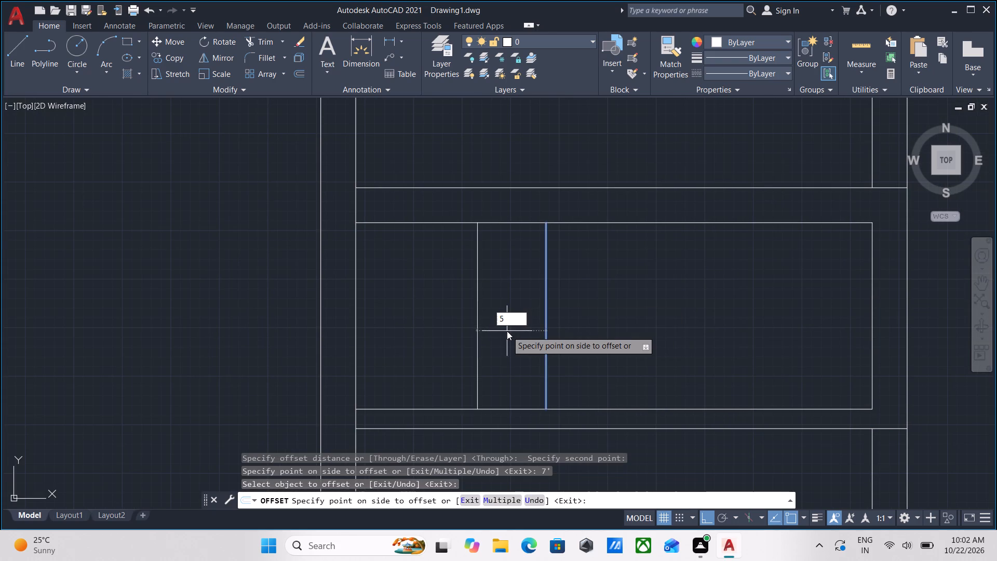
{"action": "key", "text": "shift+quotedbl"}
{"action": "key", "text": "Return"}
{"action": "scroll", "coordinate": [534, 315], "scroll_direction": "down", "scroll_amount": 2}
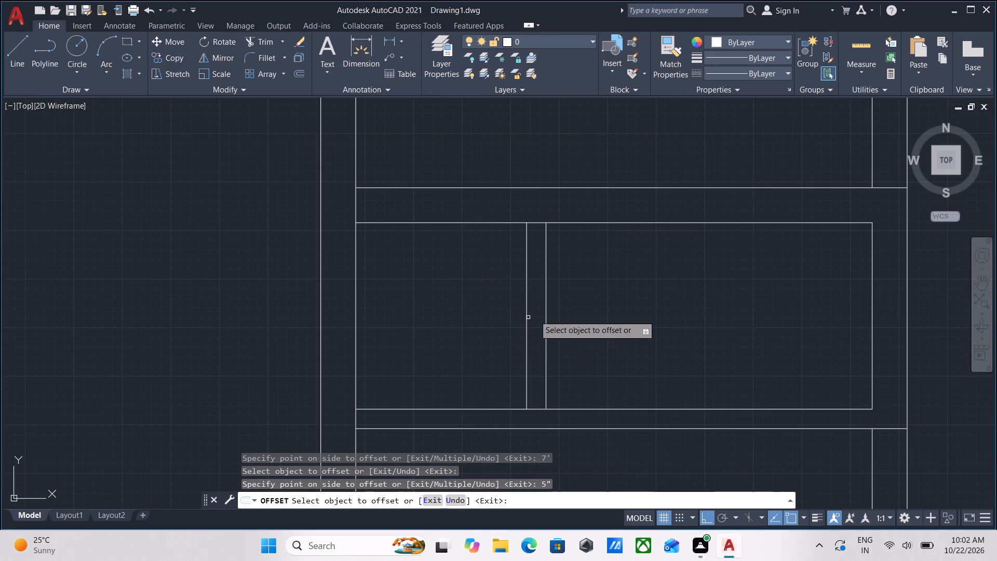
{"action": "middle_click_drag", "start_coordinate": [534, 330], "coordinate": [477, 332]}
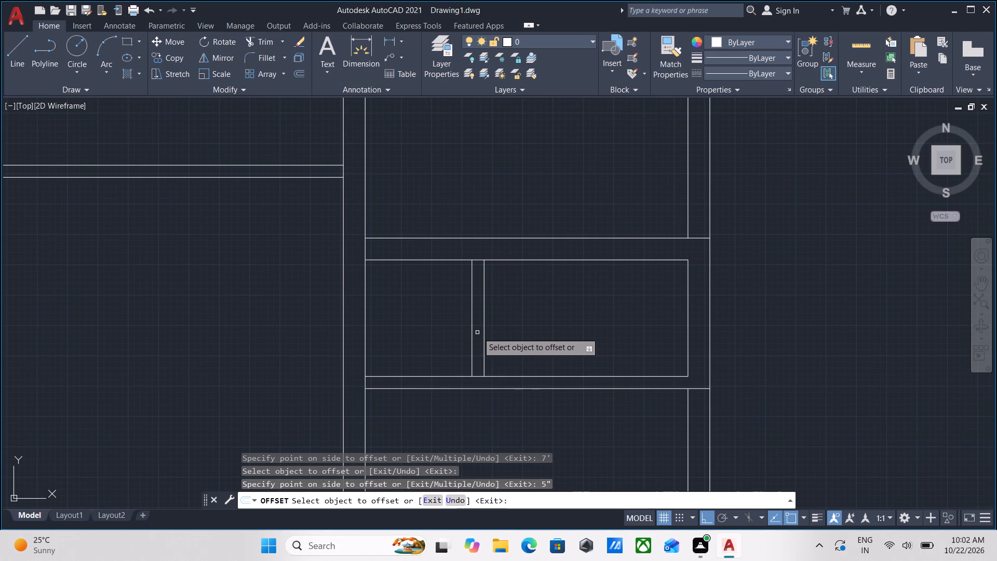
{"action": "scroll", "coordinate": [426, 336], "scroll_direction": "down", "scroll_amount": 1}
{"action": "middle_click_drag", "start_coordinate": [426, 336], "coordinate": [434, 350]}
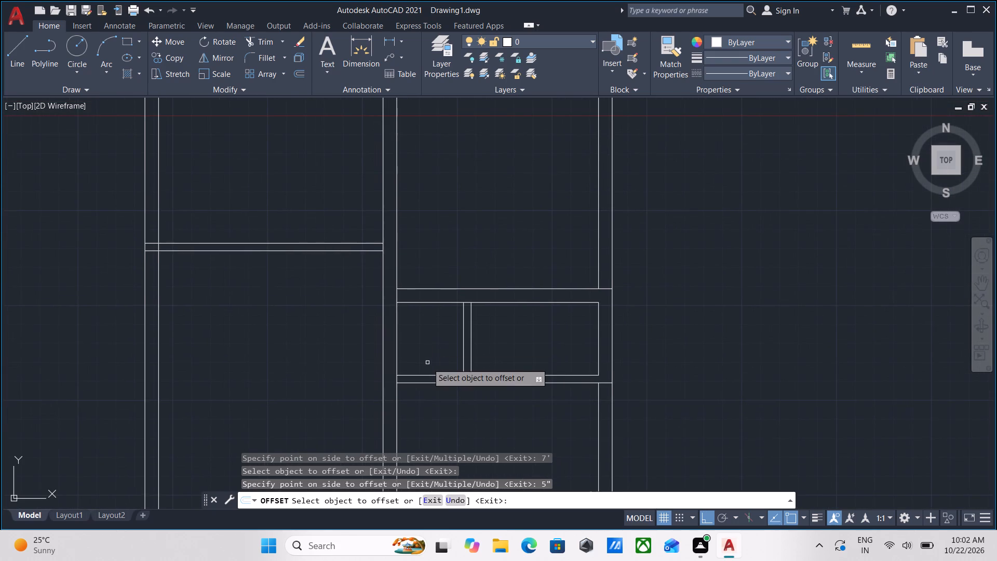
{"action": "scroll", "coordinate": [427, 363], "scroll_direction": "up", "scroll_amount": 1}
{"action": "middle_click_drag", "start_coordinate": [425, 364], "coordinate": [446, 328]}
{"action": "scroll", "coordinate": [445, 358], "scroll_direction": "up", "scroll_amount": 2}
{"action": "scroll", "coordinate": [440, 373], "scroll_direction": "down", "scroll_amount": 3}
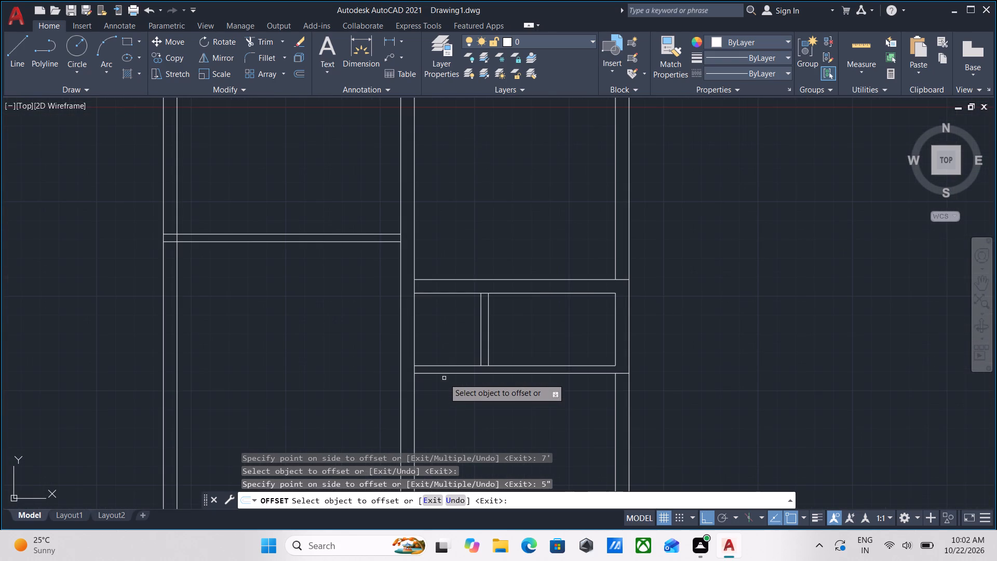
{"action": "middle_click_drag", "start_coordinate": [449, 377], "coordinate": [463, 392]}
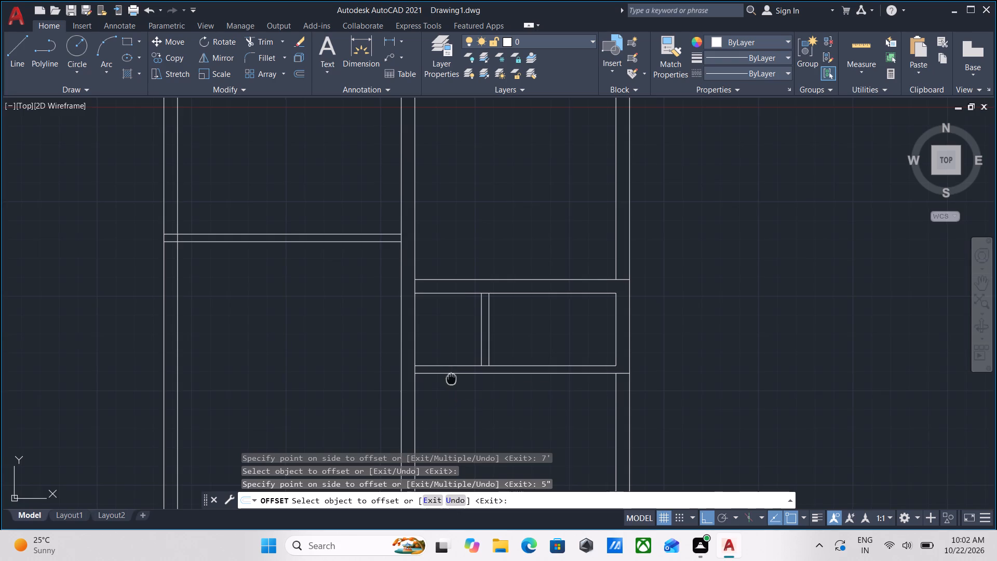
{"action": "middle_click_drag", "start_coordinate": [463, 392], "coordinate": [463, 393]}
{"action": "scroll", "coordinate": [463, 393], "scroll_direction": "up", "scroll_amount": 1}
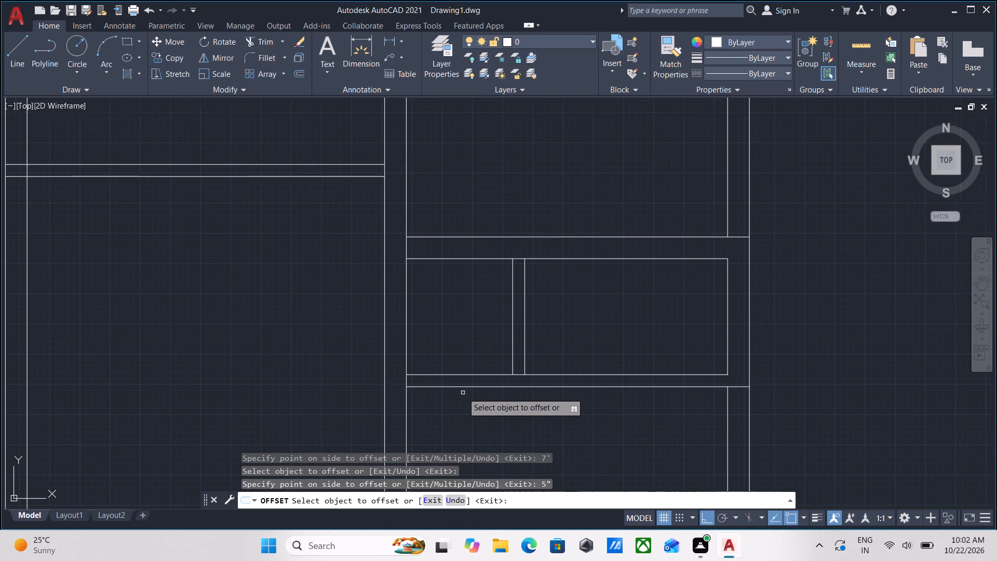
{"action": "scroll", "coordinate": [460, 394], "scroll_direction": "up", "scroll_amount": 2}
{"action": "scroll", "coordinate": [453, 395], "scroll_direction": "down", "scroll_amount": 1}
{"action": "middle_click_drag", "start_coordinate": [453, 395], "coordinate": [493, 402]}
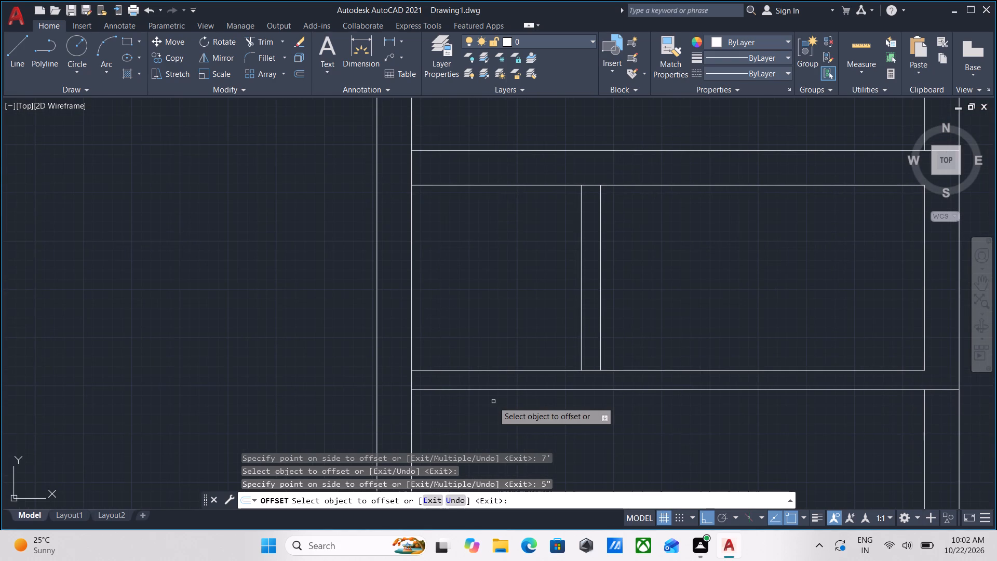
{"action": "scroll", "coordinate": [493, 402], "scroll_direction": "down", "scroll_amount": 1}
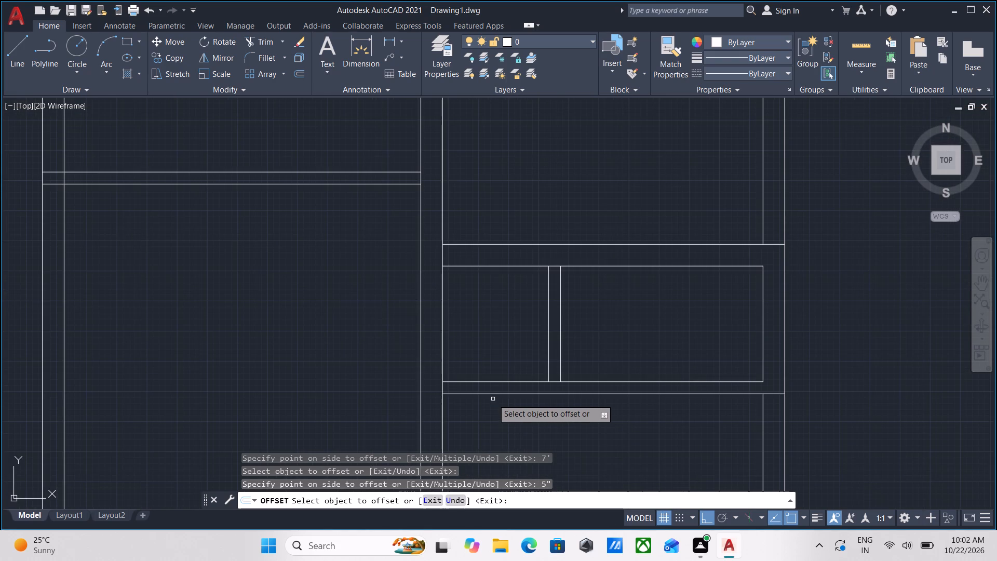
Extend the horizontal lines of the 9" wall and 5" partition leftward to the far face of the middle vertical wall.
{"action": "type", "text": "ex"}
{"action": "key", "text": "Return"}
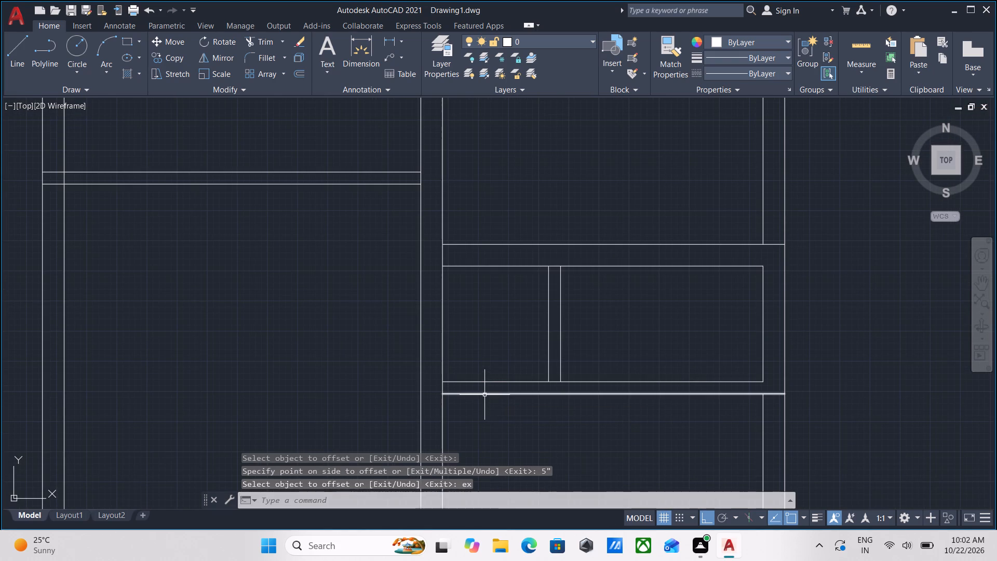
{"action": "scroll", "coordinate": [486, 403], "scroll_direction": "up", "scroll_amount": 2}
{"action": "key", "text": "Escape"}
{"action": "key", "text": "e"}
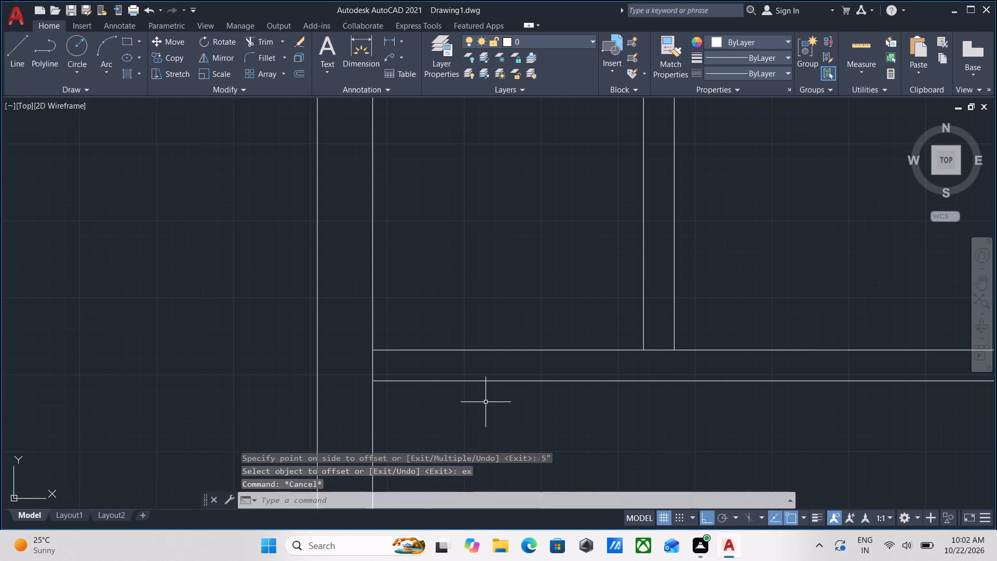
{"action": "key", "text": "x"}
{"action": "key", "text": "Return"}
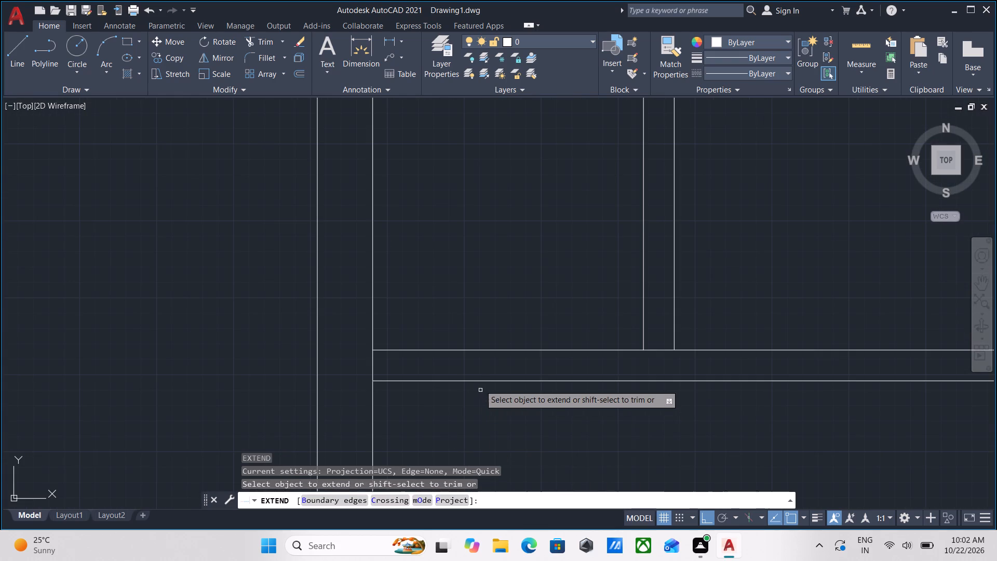
{"action": "left_click", "coordinate": [478, 379]}
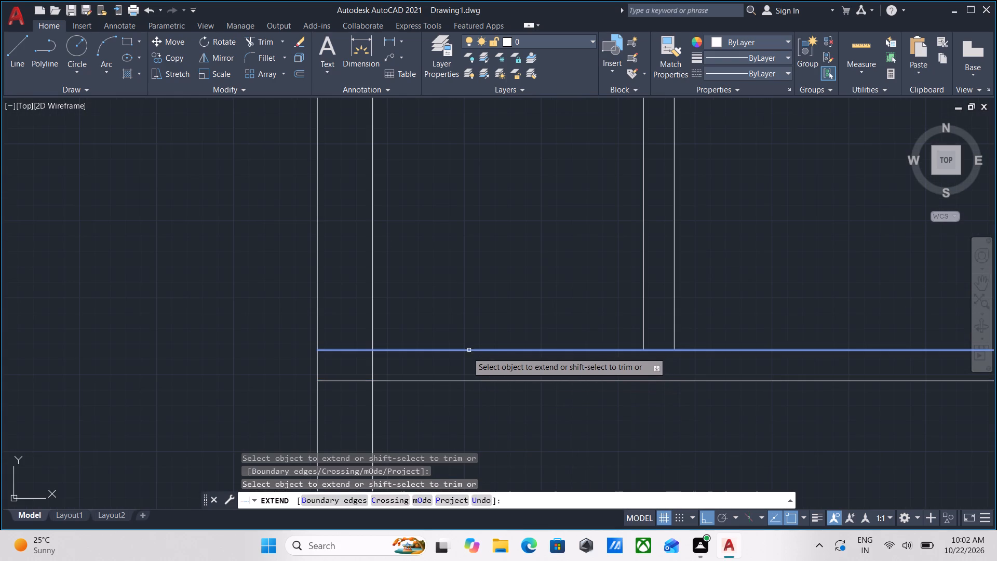
{"action": "left_click", "coordinate": [467, 352]}
{"action": "scroll", "coordinate": [471, 336], "scroll_direction": "down", "scroll_amount": 3}
{"action": "middle_click_drag", "start_coordinate": [470, 337], "coordinate": [463, 410]}
{"action": "middle_click_drag", "start_coordinate": [470, 333], "coordinate": [470, 366]}
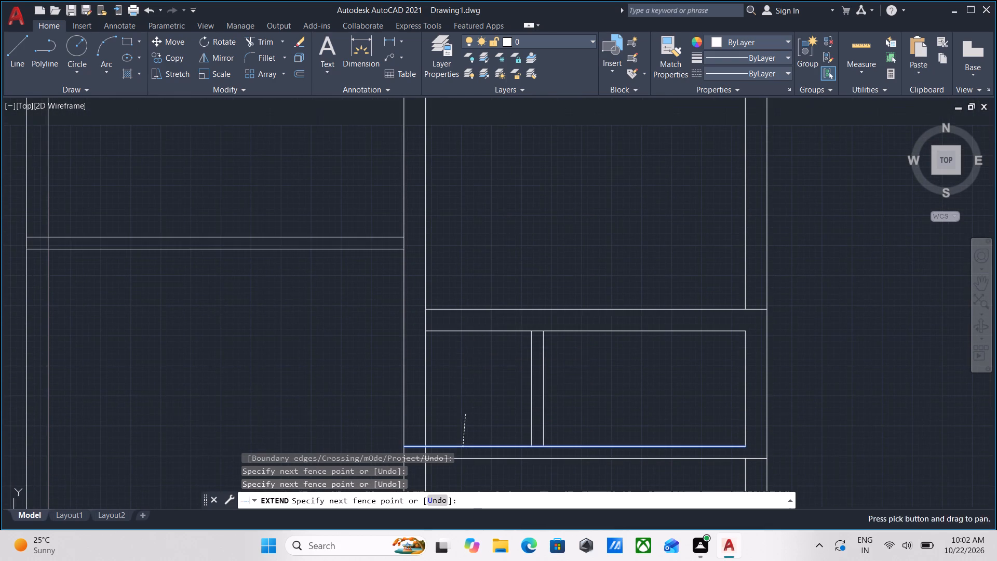
{"action": "left_click", "coordinate": [452, 325]}
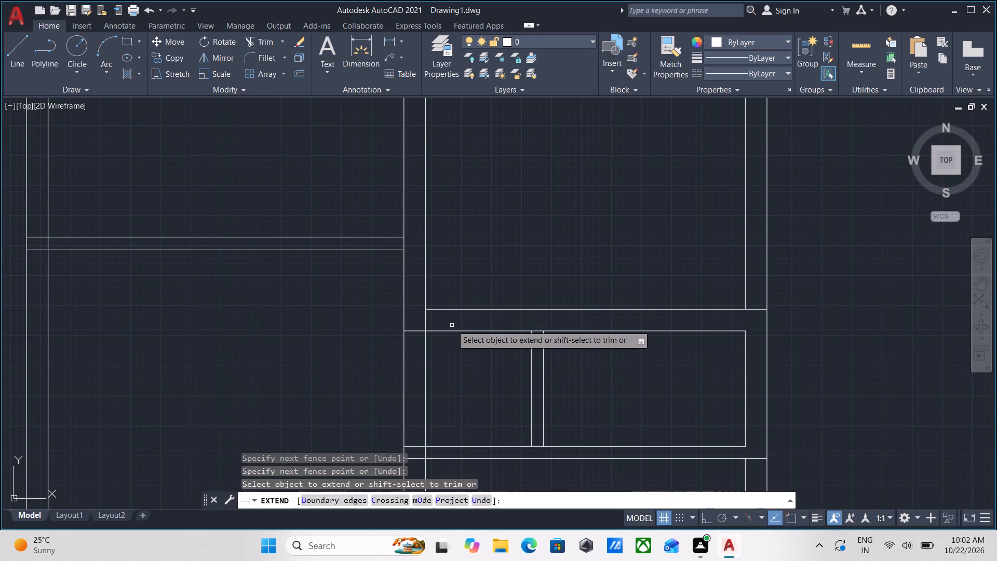
{"action": "left_click", "coordinate": [457, 291]}
{"action": "left_click", "coordinate": [441, 349]}
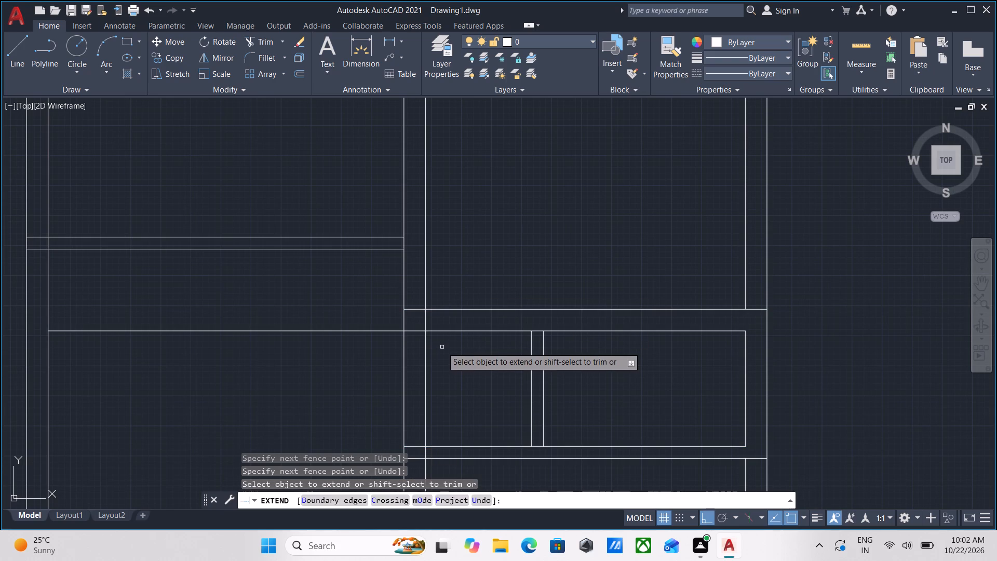
{"action": "key", "text": "Escape"}
Trim the excess of the 9" wall's lower line that crosses the middle room.
{"action": "key", "text": "t"}
{"action": "key", "text": "r"}
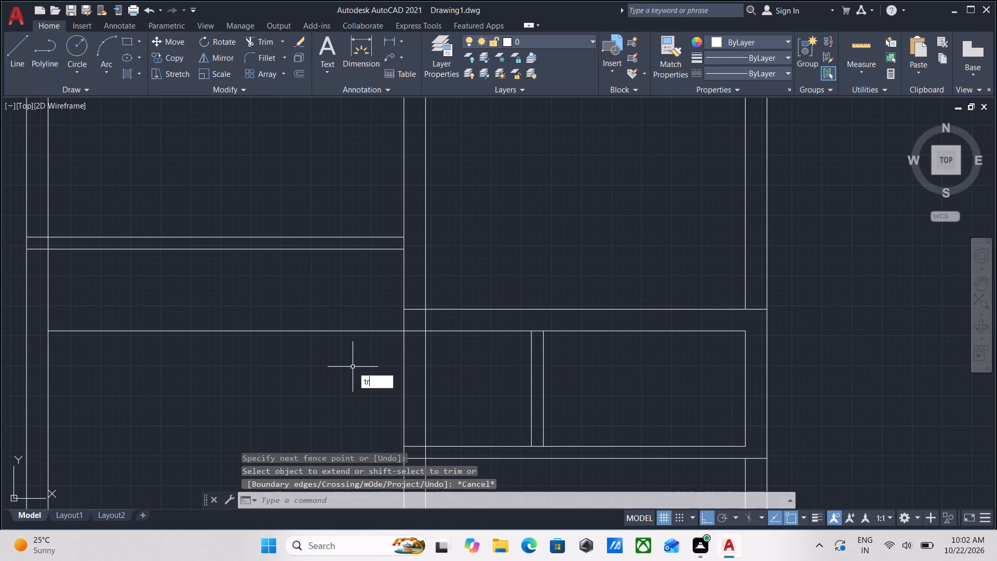
{"action": "key", "text": "Return"}
{"action": "left_click", "coordinate": [350, 355]}
{"action": "left_click", "coordinate": [359, 301]}
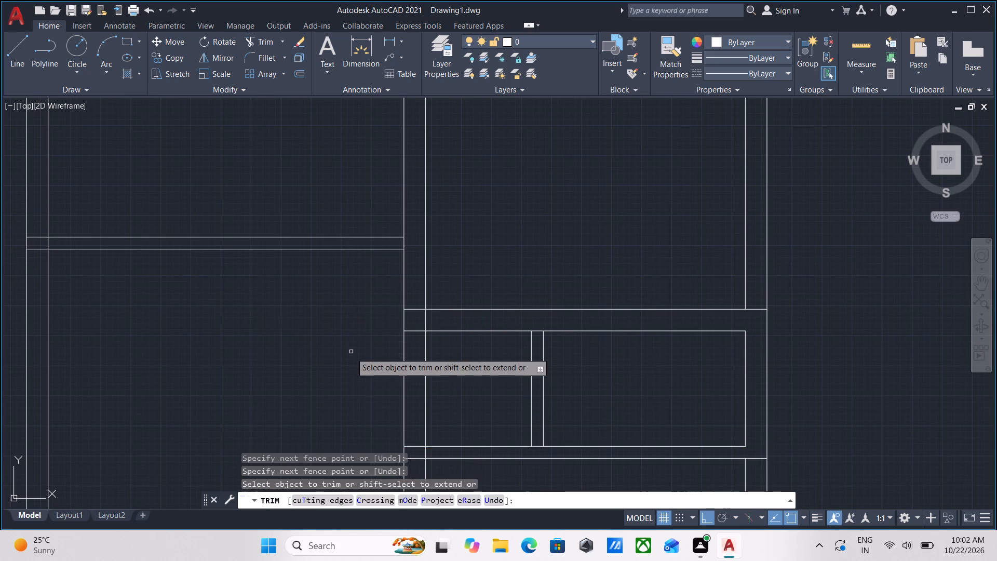
Trim both middle vertical wall lines between the 9" wall and the 5" partition to open the passage, and end Trim.
{"action": "left_click", "coordinate": [462, 390]}
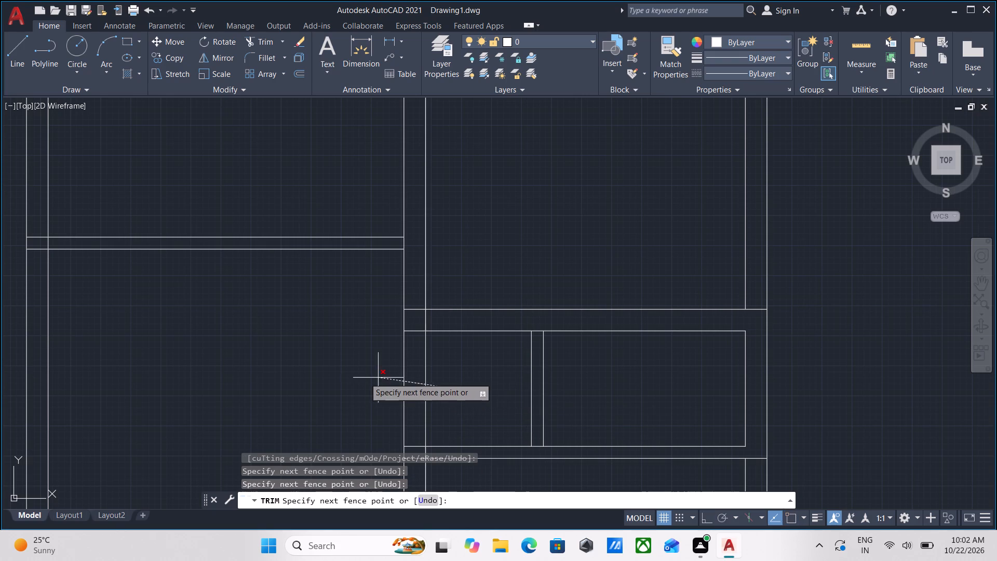
{"action": "left_click", "coordinate": [355, 378]}
{"action": "middle_click_drag", "start_coordinate": [382, 370], "coordinate": [498, 314]}
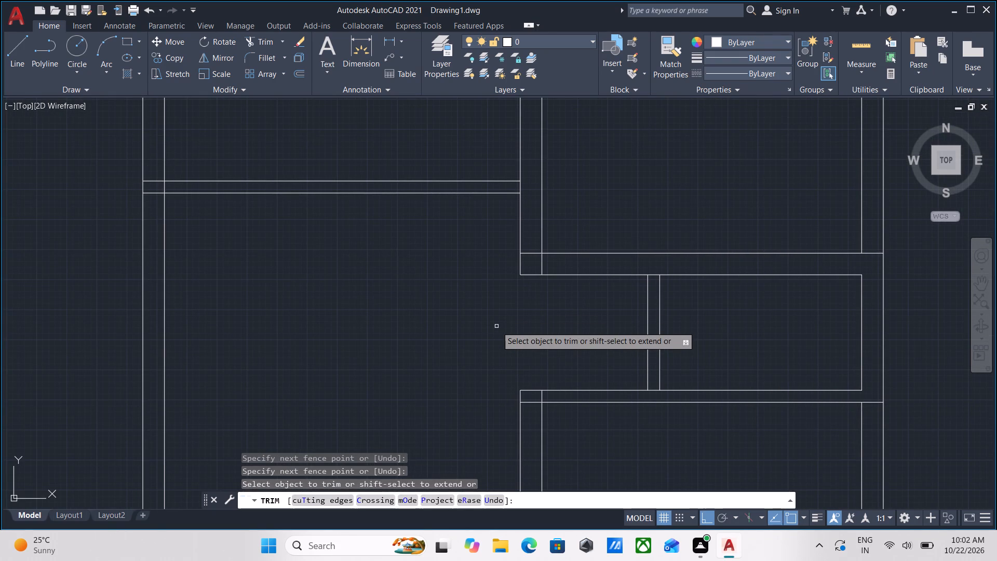
{"action": "middle_click_drag", "start_coordinate": [571, 446], "coordinate": [582, 363]}
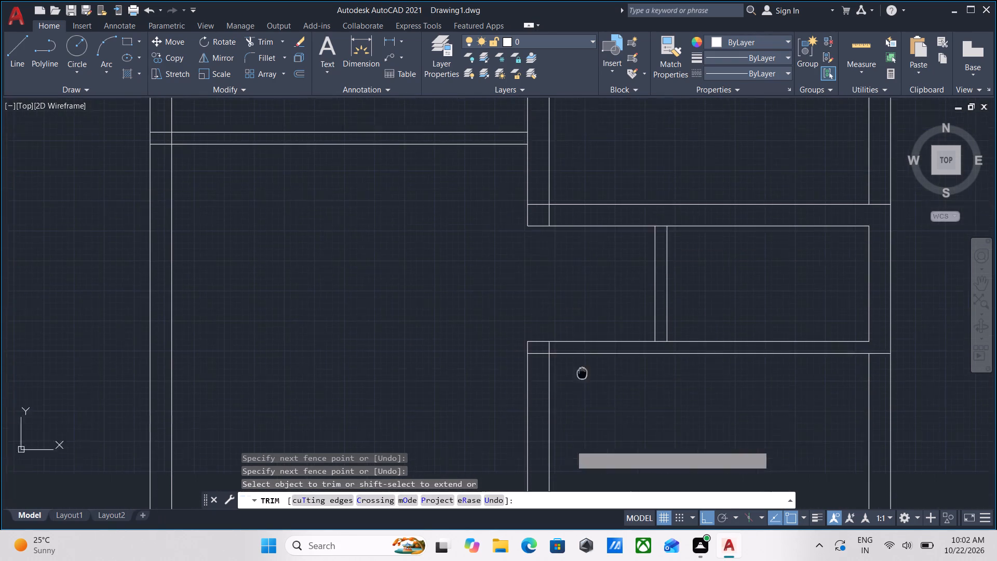
{"action": "middle_click_drag", "start_coordinate": [582, 363], "coordinate": [582, 361]}
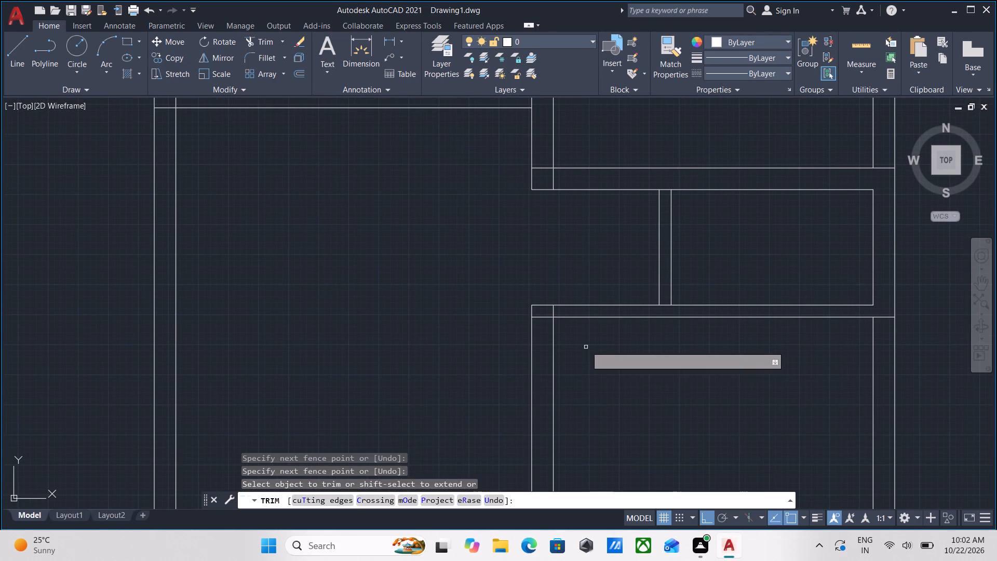
{"action": "scroll", "coordinate": [586, 346], "scroll_direction": "down", "scroll_amount": 2}
{"action": "middle_click_drag", "start_coordinate": [584, 349], "coordinate": [623, 366]}
{"action": "middle_click_drag", "start_coordinate": [533, 338], "coordinate": [543, 356]}
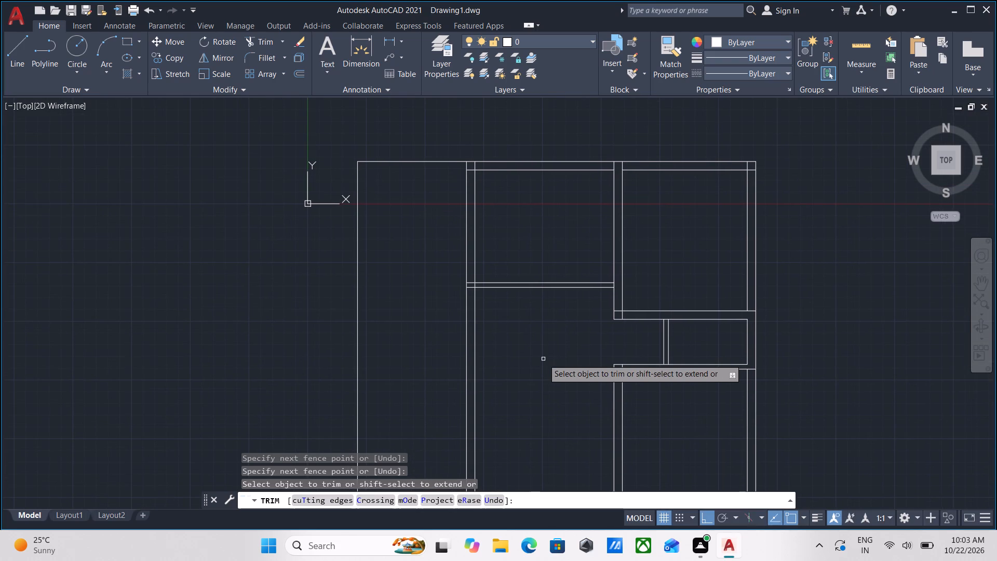
{"action": "key", "text": "Escape"}
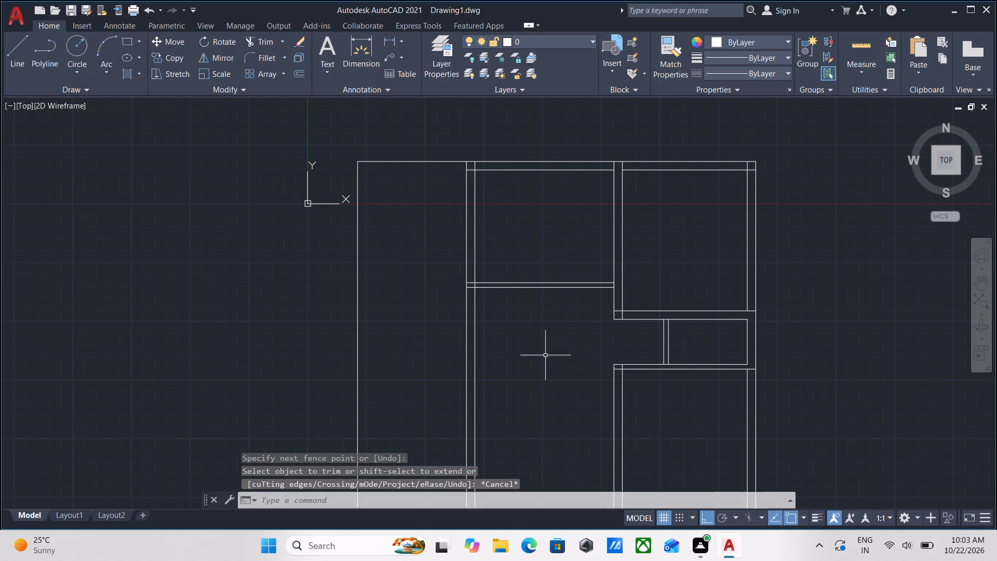
Offset the lower line of the middle column's 5" partition downward by 11'3" and end Offset.
{"action": "scroll", "coordinate": [546, 328], "scroll_direction": "up", "scroll_amount": 2}
{"action": "middle_click_drag", "start_coordinate": [545, 326], "coordinate": [551, 368]}
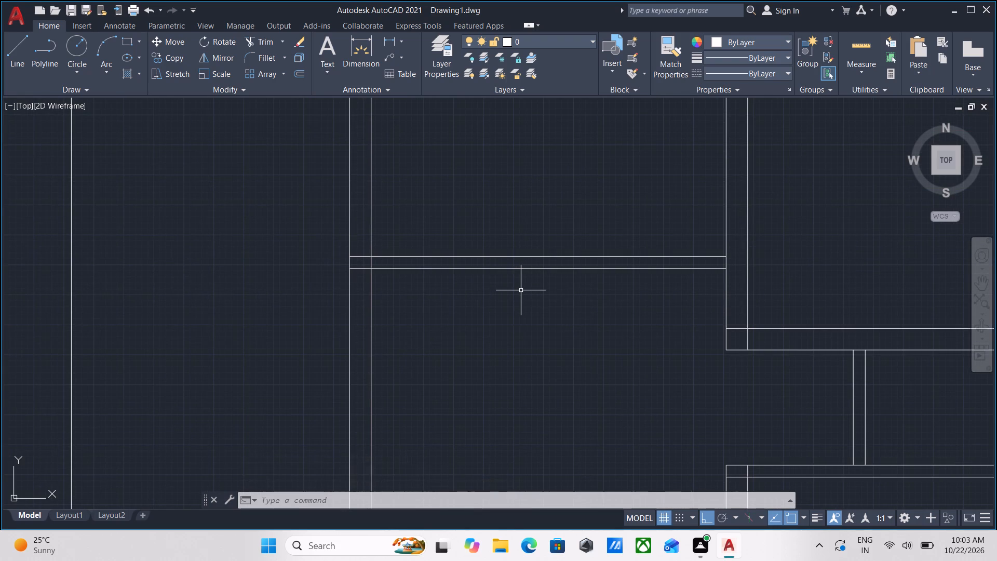
{"action": "left_click", "coordinate": [521, 290]}
{"action": "left_click", "coordinate": [509, 262]}
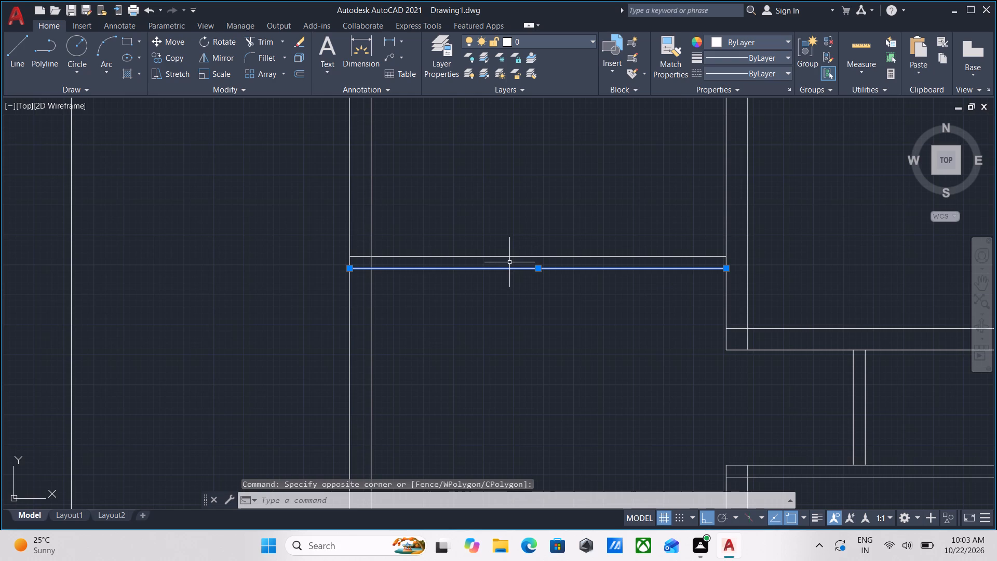
{"action": "key", "text": "o"}
{"action": "key", "text": "Return"}
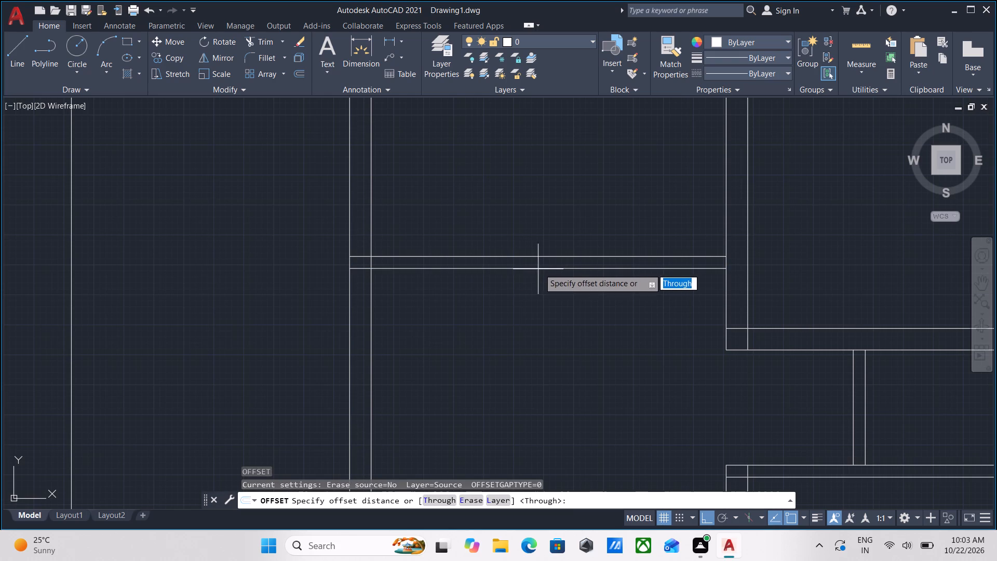
{"action": "left_click", "coordinate": [535, 270]}
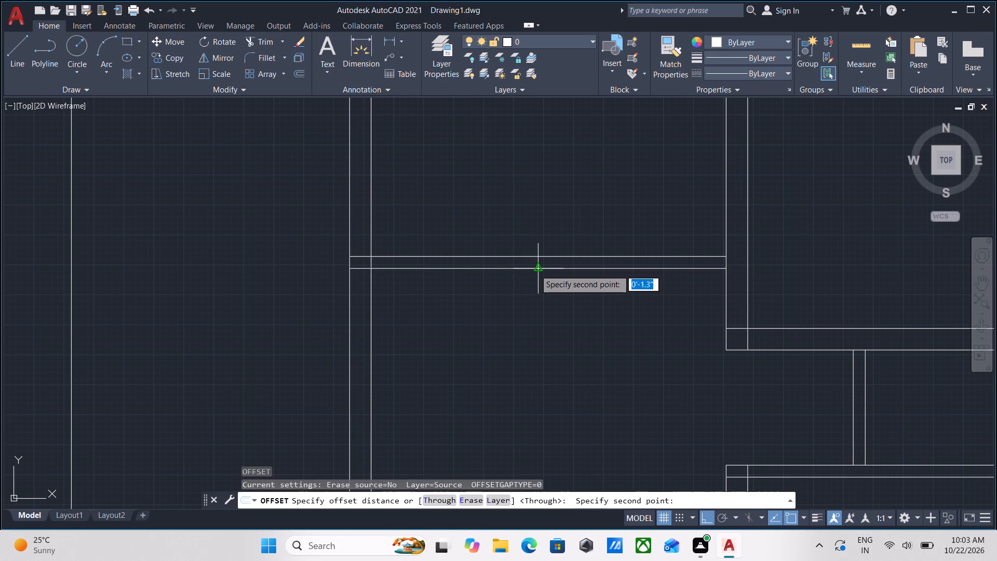
{"action": "left_click", "coordinate": [533, 351]}
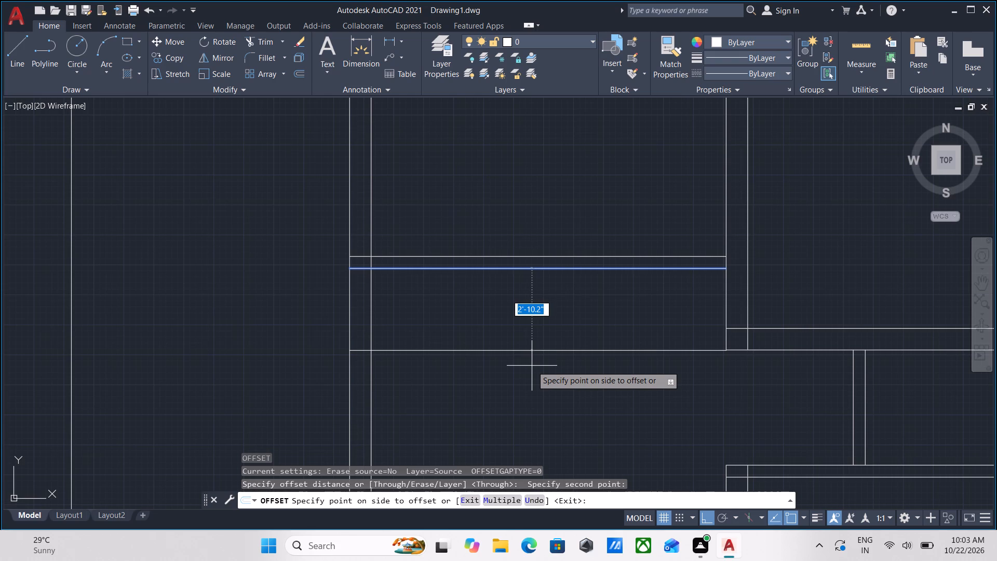
{"action": "type", "text": "11'3"}
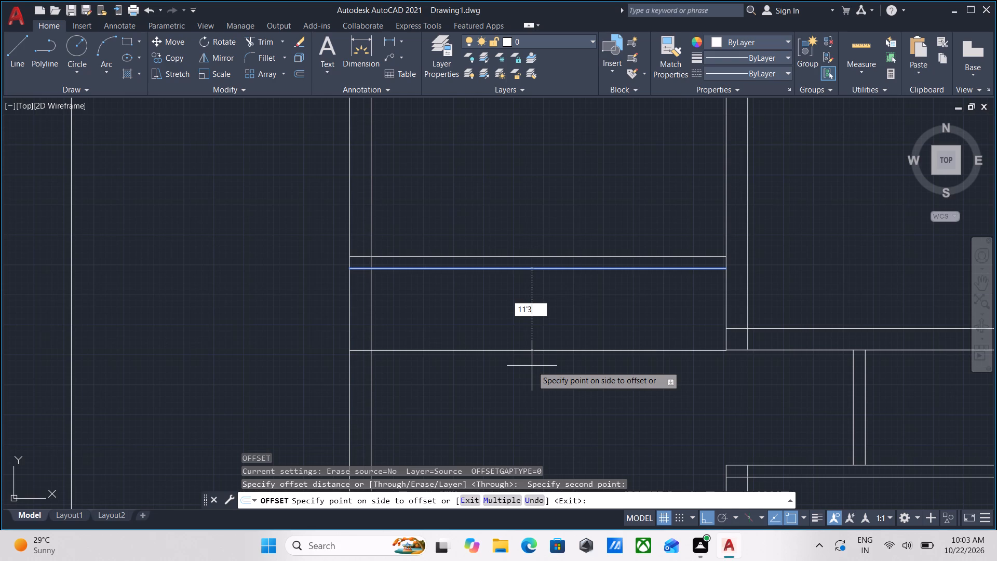
{"action": "key", "text": "shift+quotedbl"}
{"action": "key", "text": "Return"}
{"action": "scroll", "coordinate": [535, 366], "scroll_direction": "down", "scroll_amount": 2}
{"action": "middle_click_drag", "start_coordinate": [536, 366], "coordinate": [527, 295]}
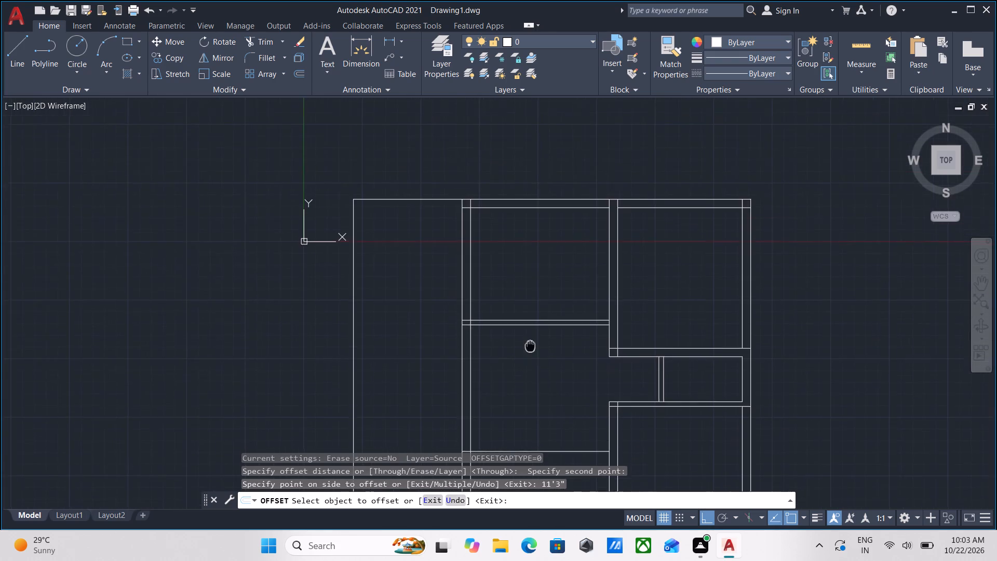
{"action": "middle_click_drag", "start_coordinate": [527, 295], "coordinate": [530, 221]}
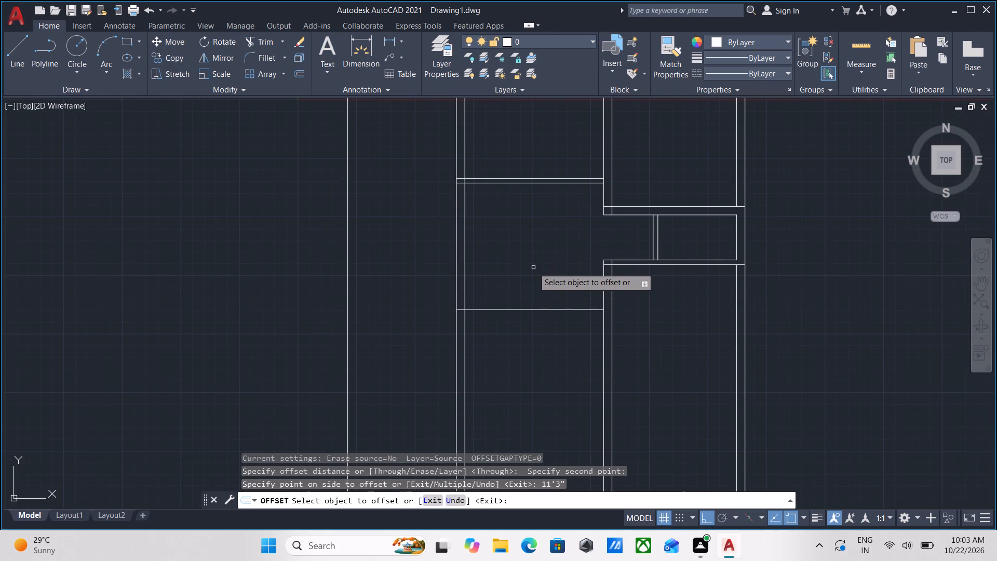
{"action": "scroll", "coordinate": [561, 331], "scroll_direction": "up", "scroll_amount": 1}
{"action": "scroll", "coordinate": [531, 242], "scroll_direction": "down", "scroll_amount": 1}
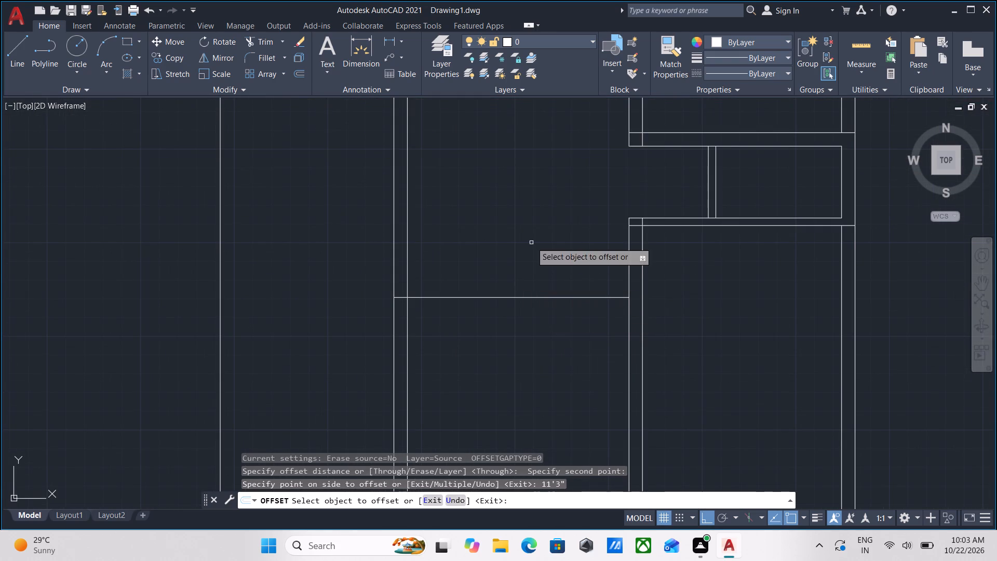
{"action": "middle_click_drag", "start_coordinate": [531, 242], "coordinate": [528, 294]}
{"action": "key", "text": "Escape"}
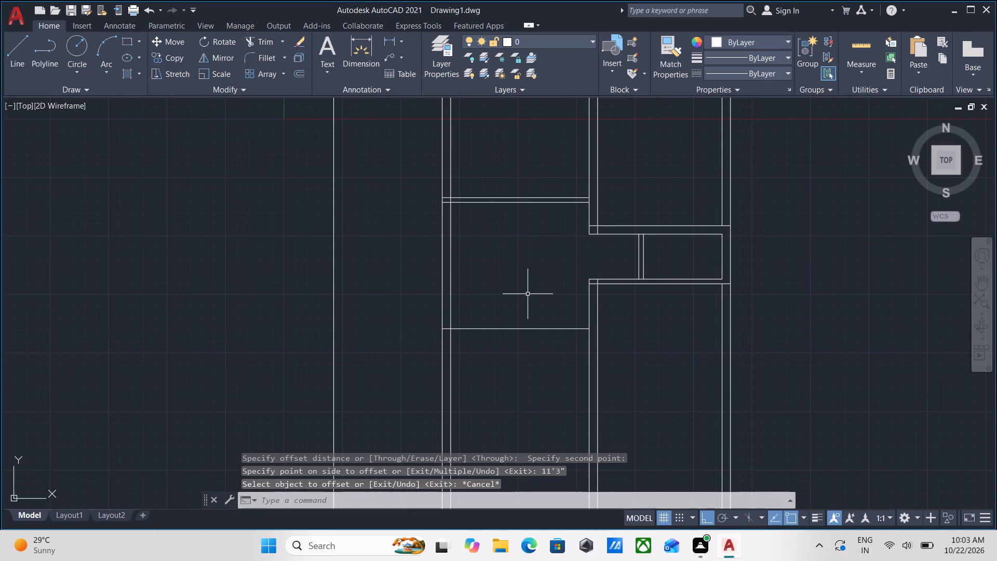
Measure the spacing between the middle column's partition and the new horizontal line below it.
{"action": "key", "text": "m"}
{"action": "type", "text": "ea"}
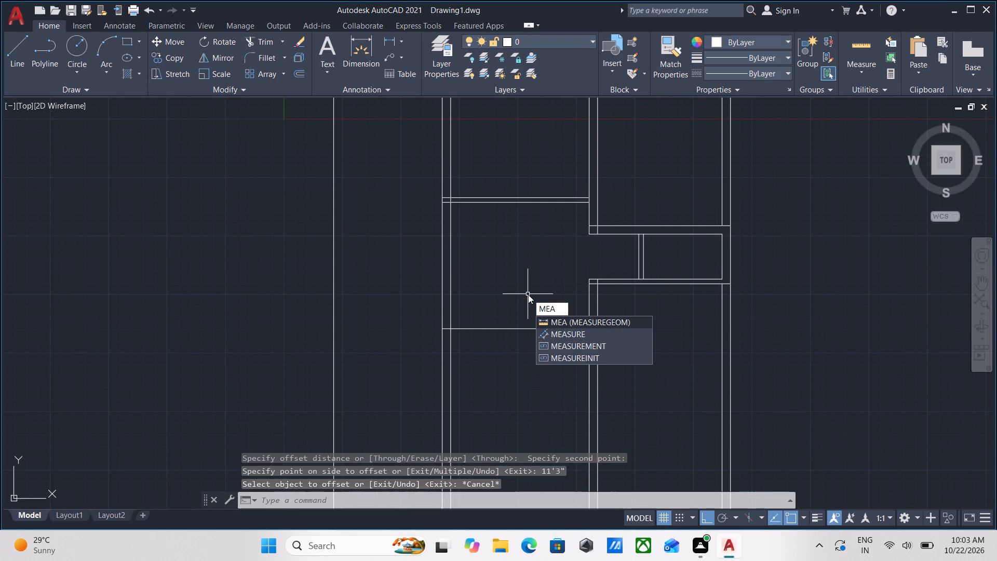
{"action": "key", "text": "Return"}
{"action": "scroll", "coordinate": [535, 302], "scroll_direction": "down", "scroll_amount": 2}
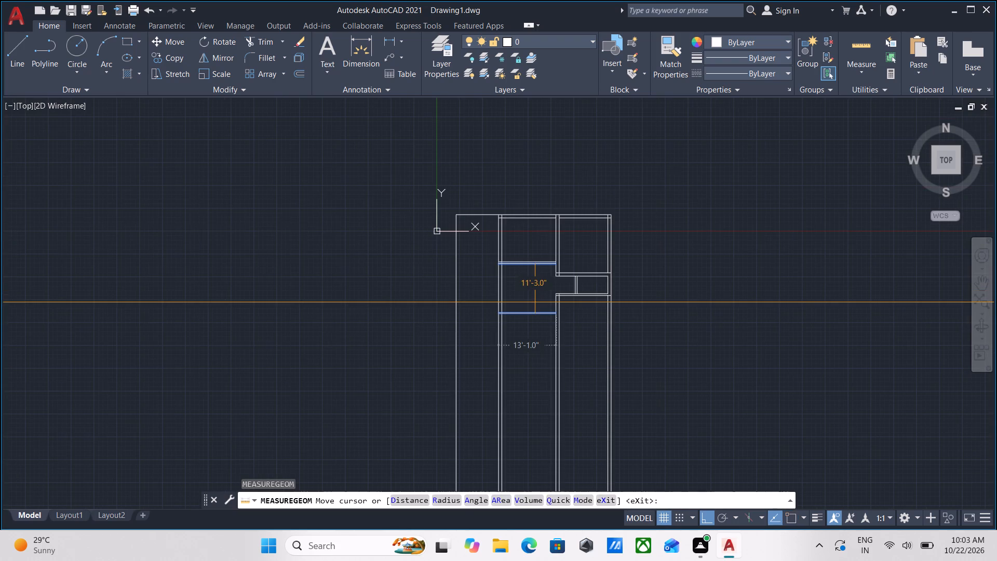
{"action": "scroll", "coordinate": [533, 290], "scroll_direction": "up", "scroll_amount": 2}
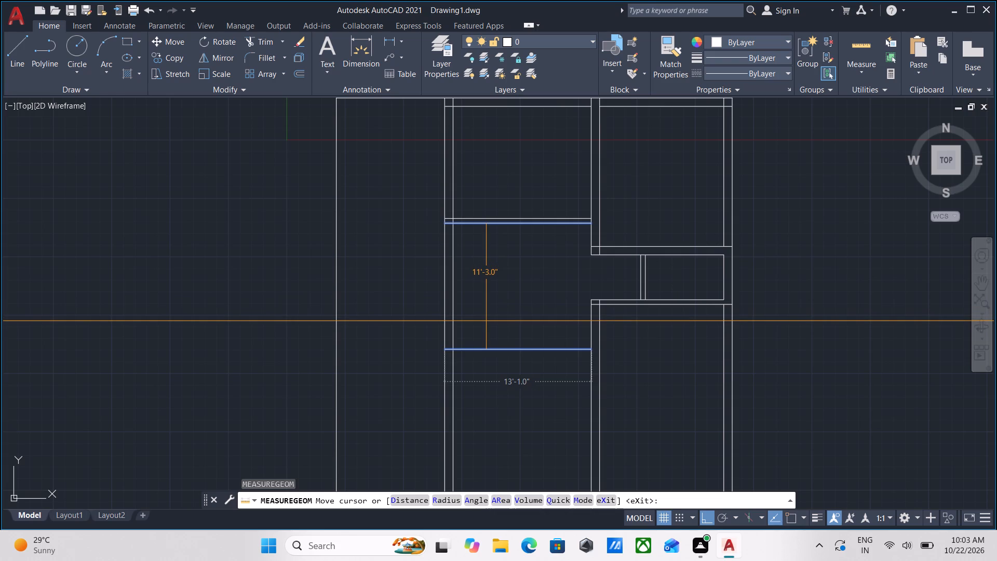
{"action": "scroll", "coordinate": [486, 321], "scroll_direction": "up", "scroll_amount": 1}
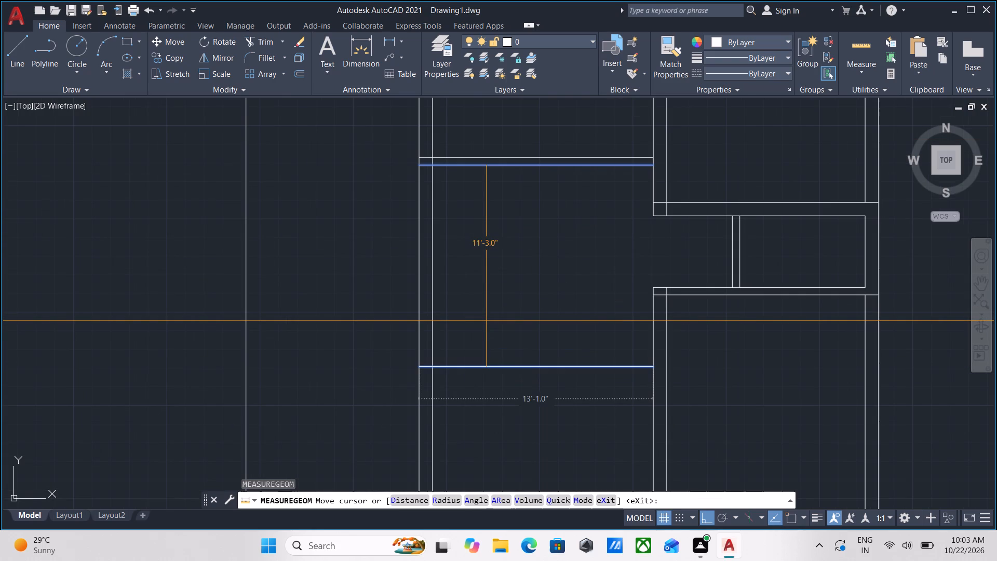
{"action": "key", "text": "Escape"}
Offset the new horizontal line in the middle column 5" downward as a partition.
{"action": "middle_click_drag", "start_coordinate": [504, 340], "coordinate": [511, 326]}
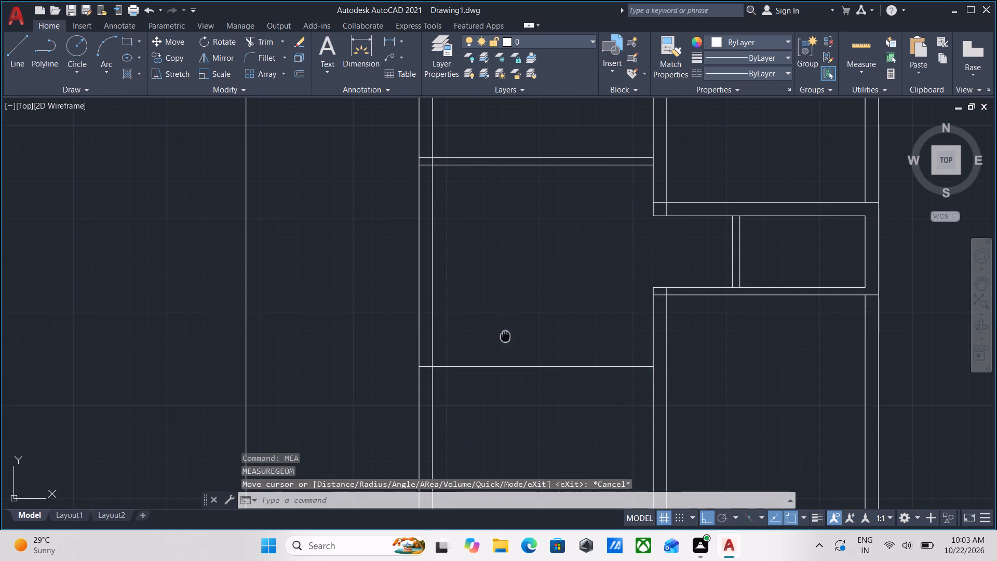
{"action": "middle_click_drag", "start_coordinate": [511, 326], "coordinate": [511, 310]}
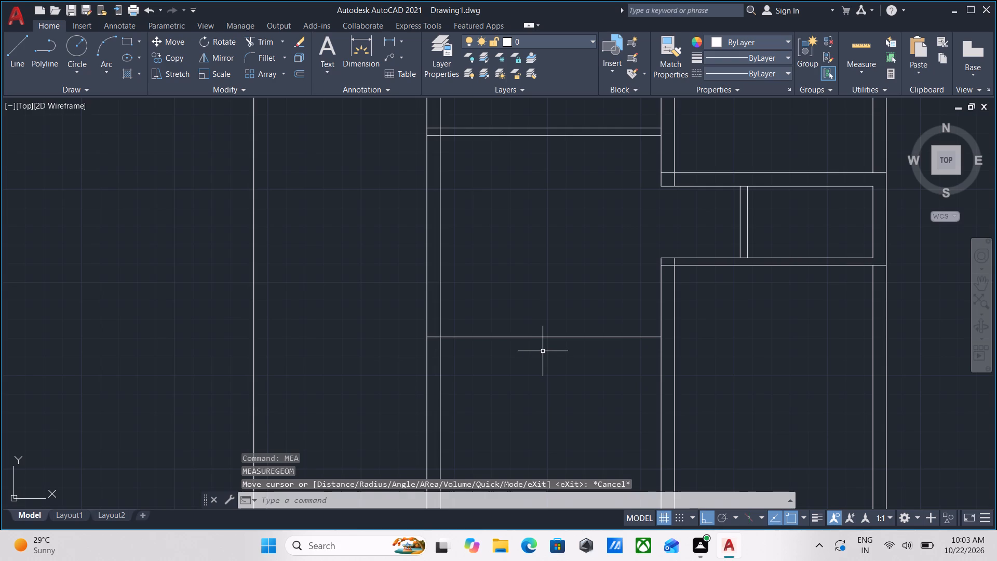
{"action": "left_click", "coordinate": [564, 355]}
{"action": "left_click", "coordinate": [521, 308]}
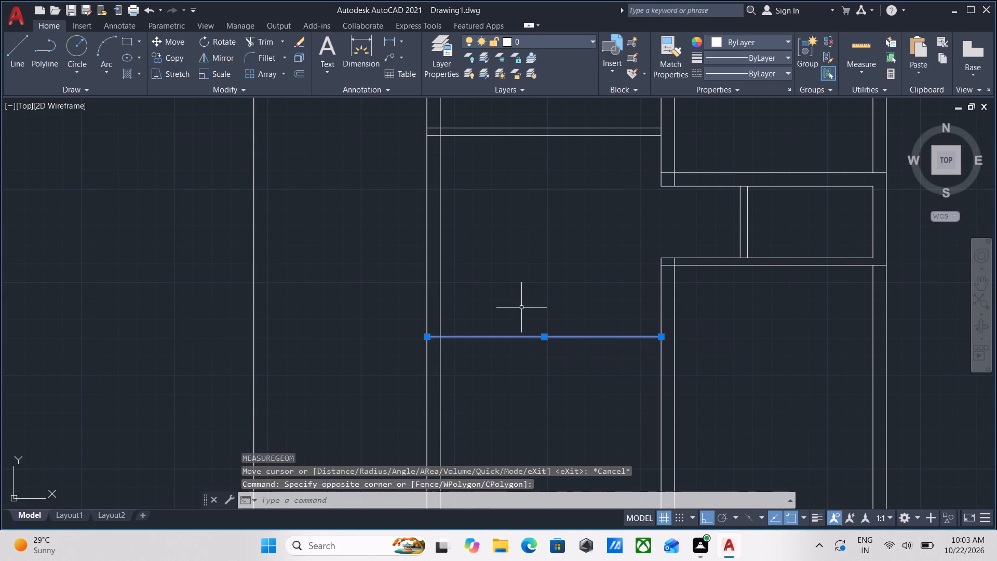
{"action": "key", "text": "o"}
{"action": "key", "text": "Return"}
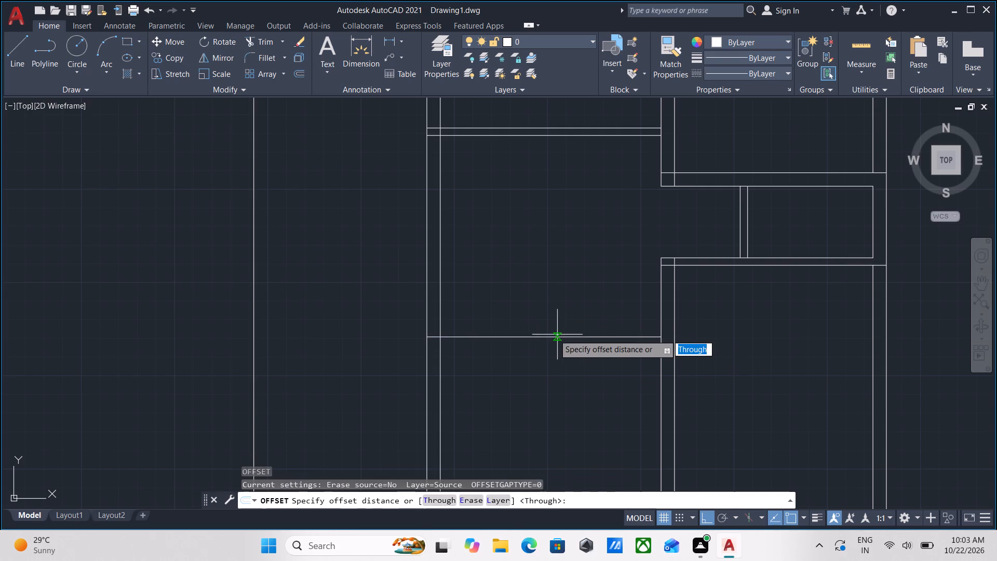
{"action": "left_click", "coordinate": [546, 336]}
{"action": "left_click", "coordinate": [545, 349]}
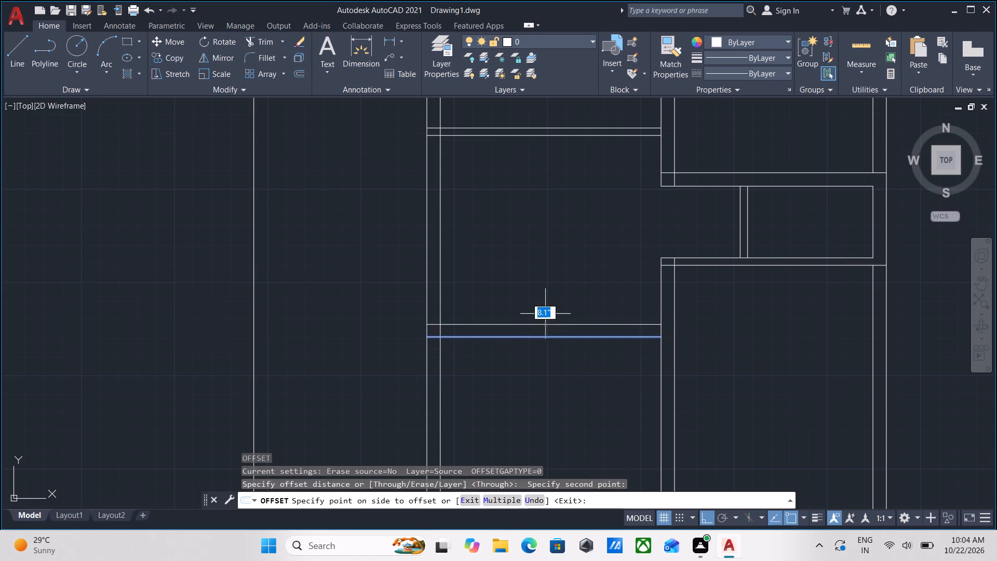
{"action": "key", "text": "5"}
{"action": "key", "text": "Return"}
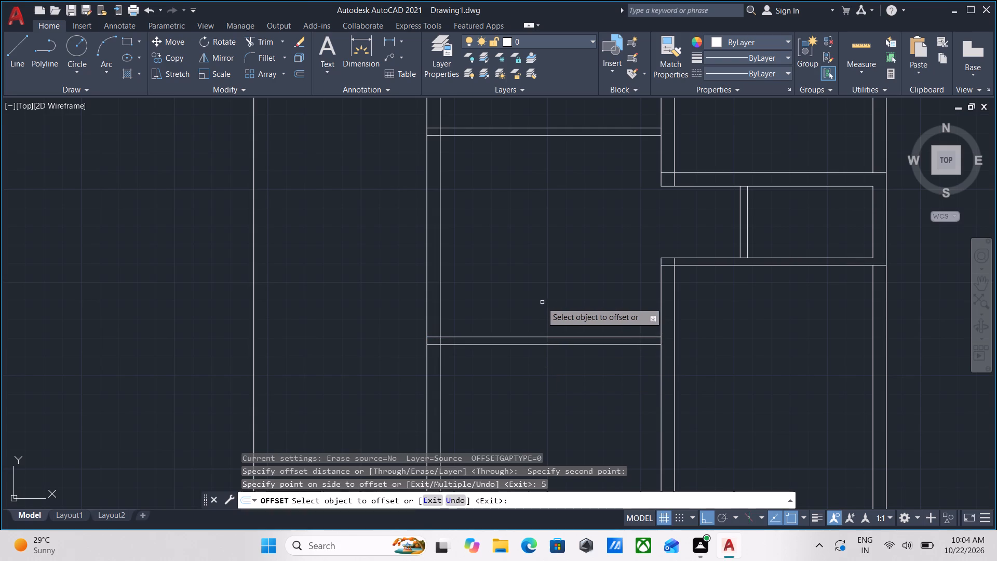
Offset the lower line of this new partition 10' downward for the next room.
{"action": "left_click", "coordinate": [526, 344]}
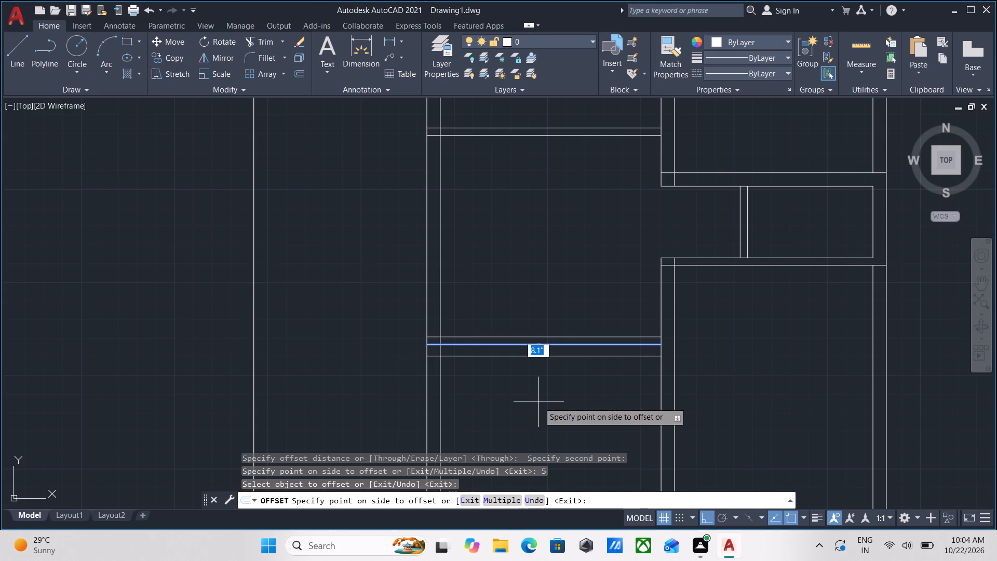
{"action": "key", "text": "1"}
{"action": "type", "text": "0'"}
{"action": "key", "text": "Return"}
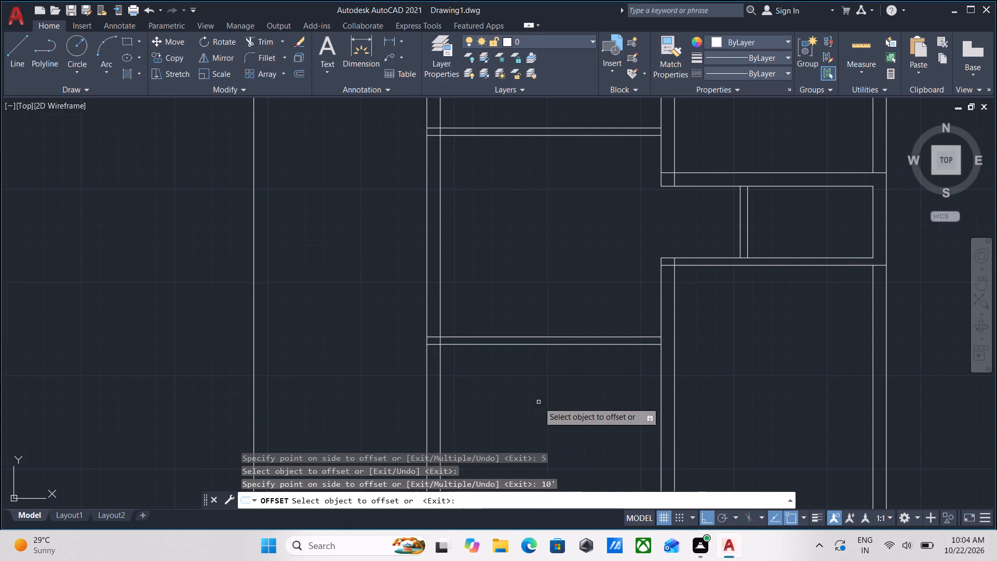
Offset the 10' room's bottom line 5" downward as a partition and end Offset.
{"action": "scroll", "coordinate": [542, 400], "scroll_direction": "down", "scroll_amount": 2}
{"action": "middle_click_drag", "start_coordinate": [542, 400], "coordinate": [542, 281]}
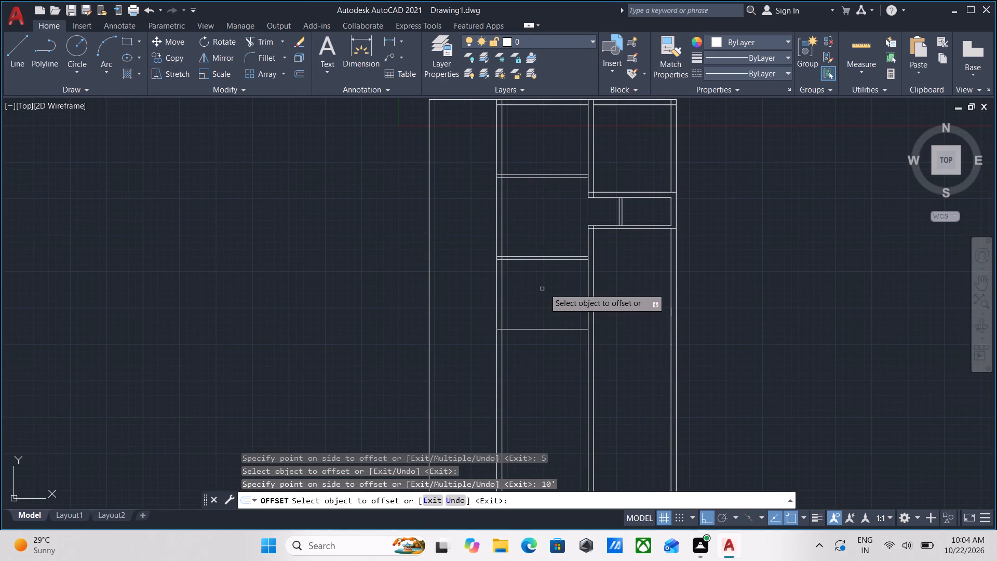
{"action": "scroll", "coordinate": [554, 343], "scroll_direction": "up", "scroll_amount": 2}
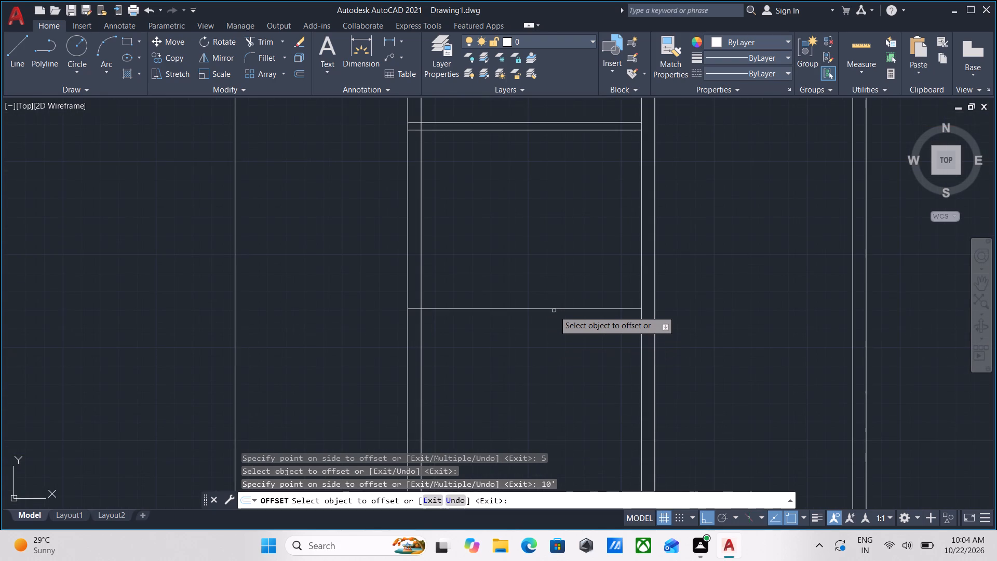
{"action": "left_click", "coordinate": [555, 308]}
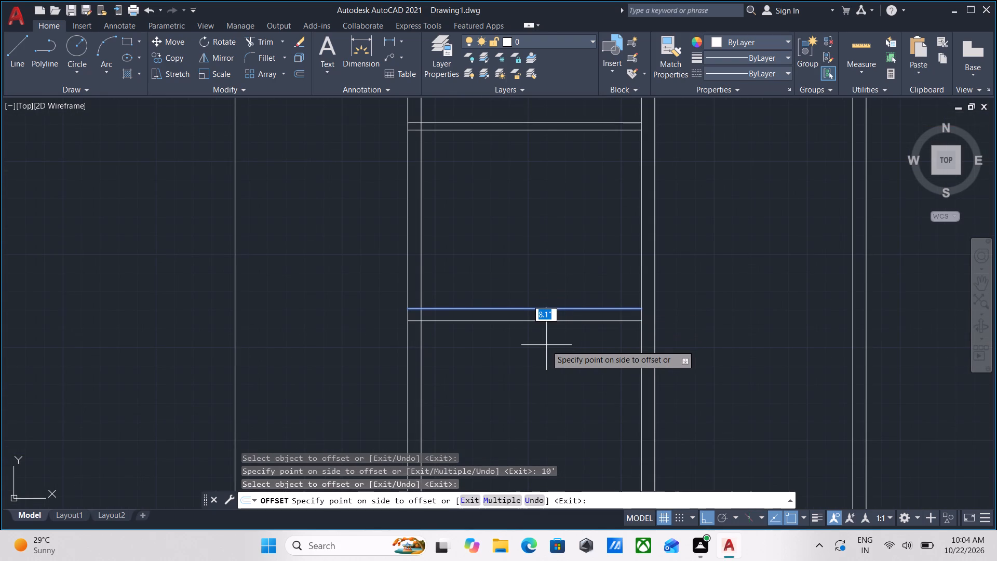
{"action": "key", "text": "5"}
{"action": "key", "text": "Return"}
{"action": "middle_click_drag", "start_coordinate": [546, 344], "coordinate": [551, 390]}
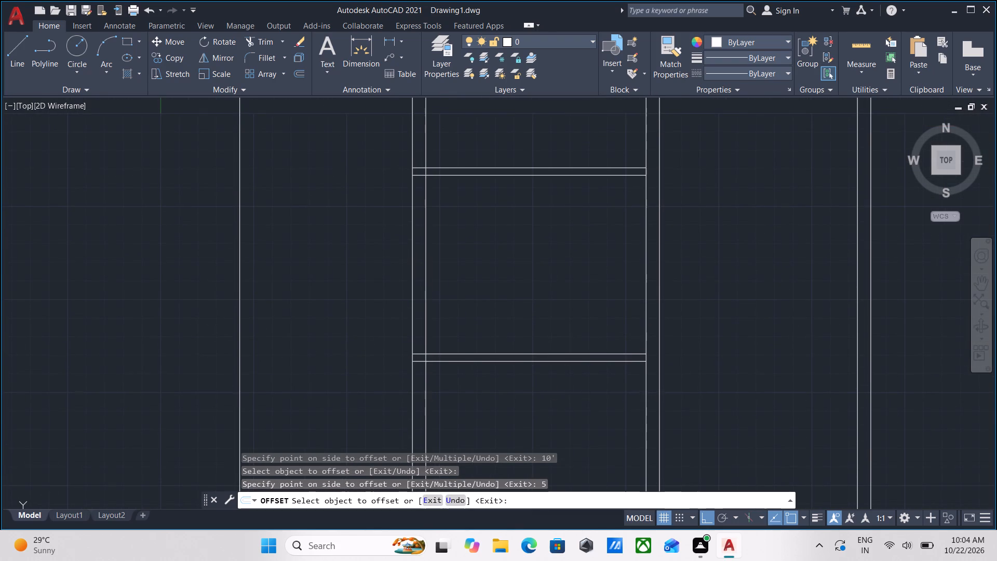
{"action": "middle_click_drag", "start_coordinate": [498, 304], "coordinate": [507, 313]}
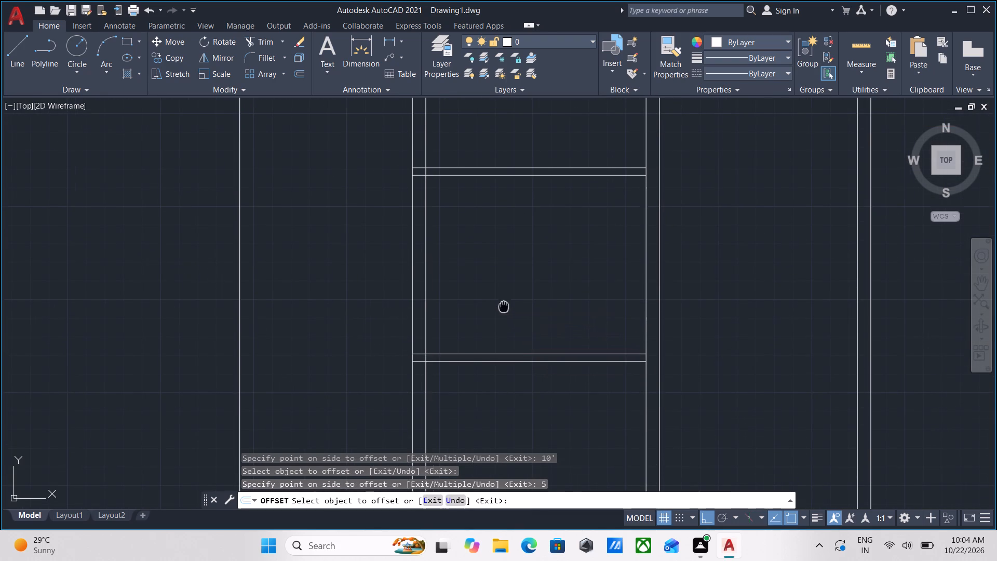
{"action": "middle_click_drag", "start_coordinate": [507, 313], "coordinate": [515, 328]}
{"action": "key", "text": "Escape"}
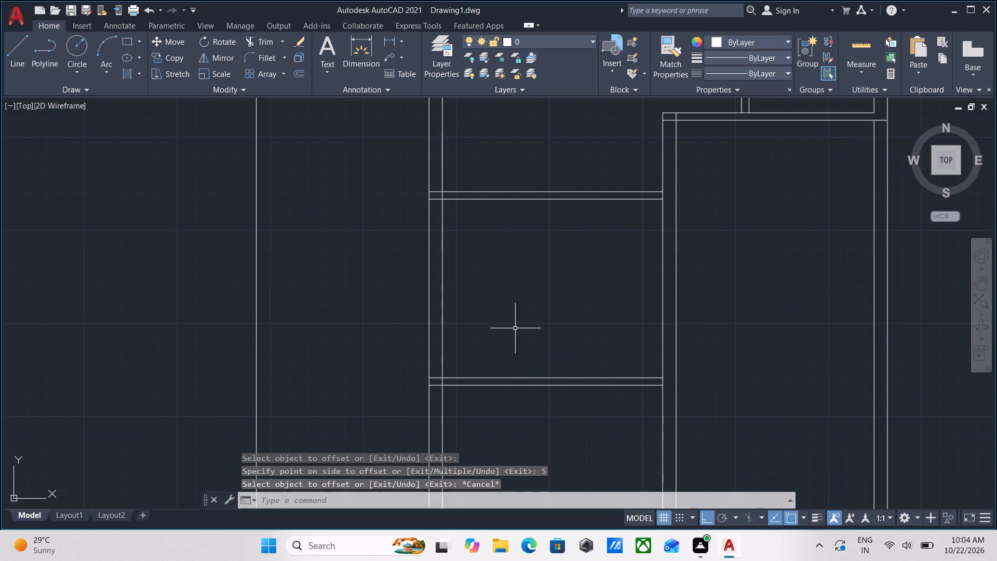
Trim the lowest partition's line ends inside the left vertical wall and the wall's inner face between the partition lines.
{"action": "type", "text": "tr"}
{"action": "key", "text": "Return"}
{"action": "scroll", "coordinate": [432, 382], "scroll_direction": "up", "scroll_amount": 2}
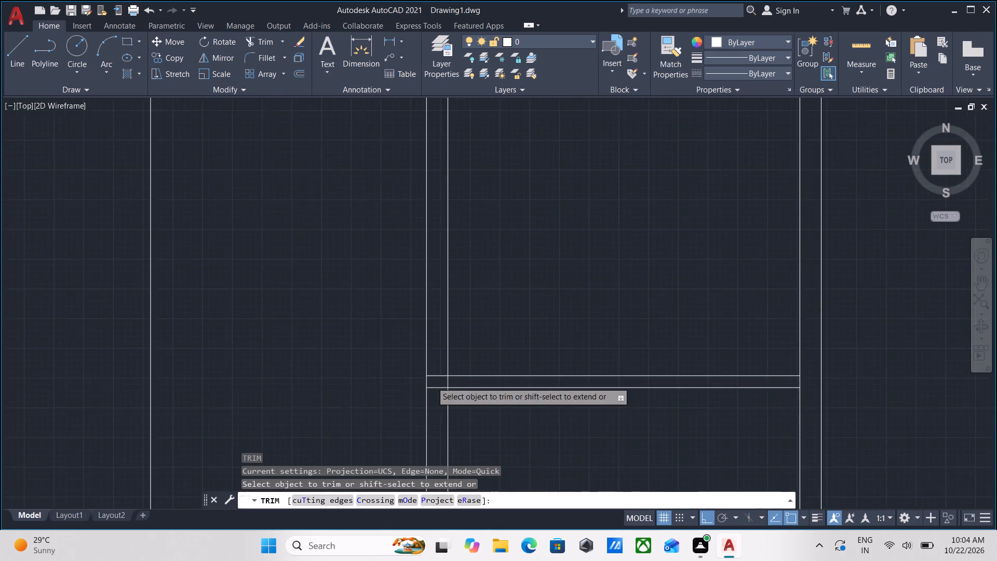
{"action": "scroll", "coordinate": [432, 382], "scroll_direction": "up", "scroll_amount": 1}
{"action": "left_click", "coordinate": [438, 411]}
{"action": "left_click", "coordinate": [436, 316]}
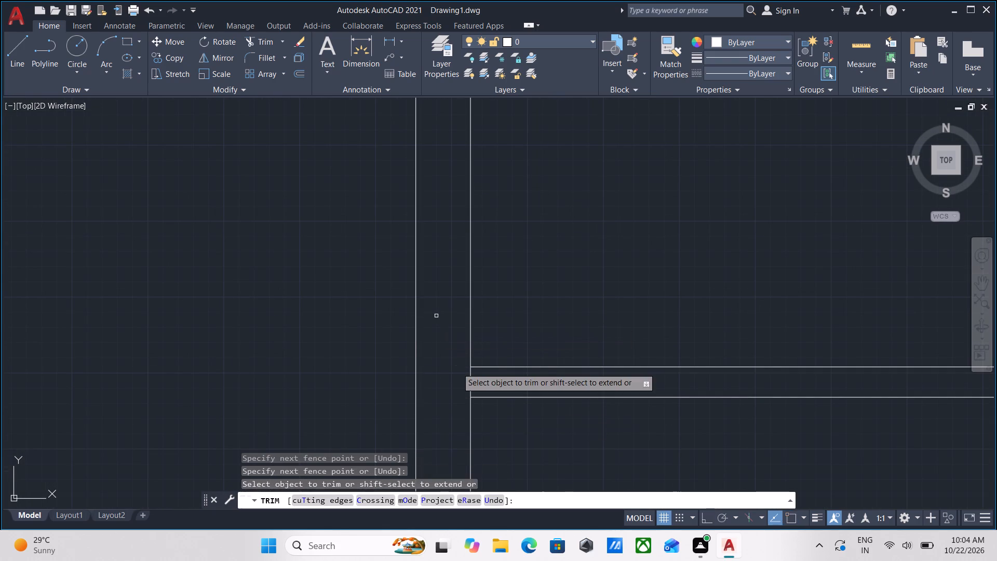
{"action": "left_click", "coordinate": [478, 374]}
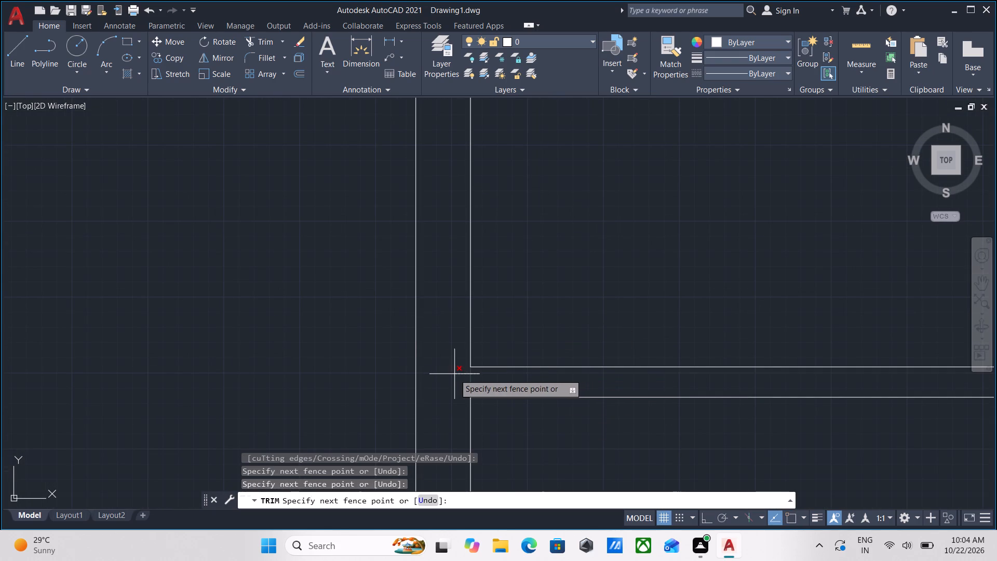
{"action": "left_click", "coordinate": [454, 374]}
Trim the 10' room's top partition line ends inside the left wall and the wall's inner face between them, ending Trim.
{"action": "middle_click_drag", "start_coordinate": [524, 252], "coordinate": [510, 376]}
{"action": "scroll", "coordinate": [524, 252], "scroll_direction": "down", "scroll_amount": 3}
{"action": "middle_click_drag", "start_coordinate": [550, 248], "coordinate": [534, 371]}
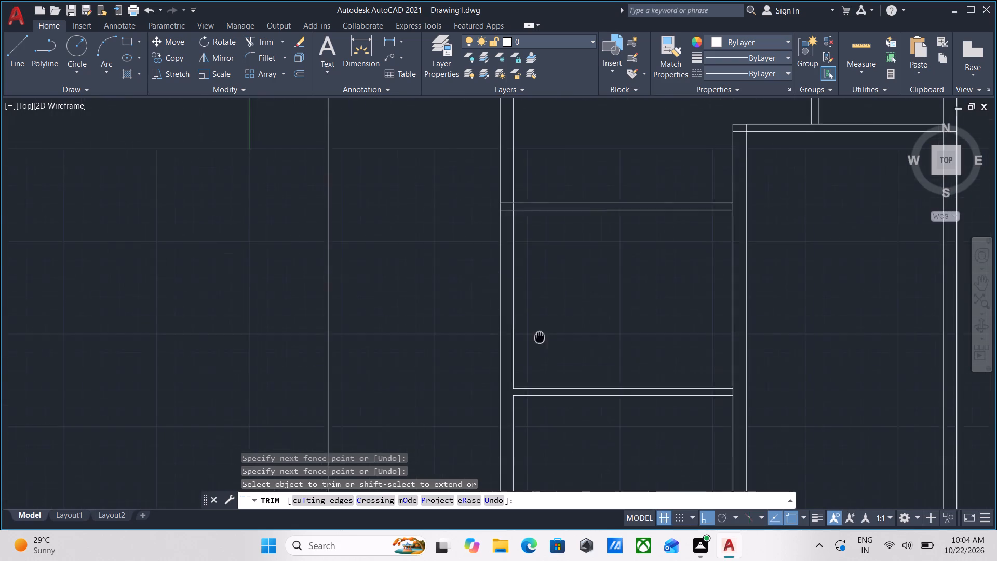
{"action": "middle_click_drag", "start_coordinate": [534, 371], "coordinate": [534, 372]}
{"action": "scroll", "coordinate": [510, 281], "scroll_direction": "up", "scroll_amount": 6}
{"action": "left_click", "coordinate": [464, 249]}
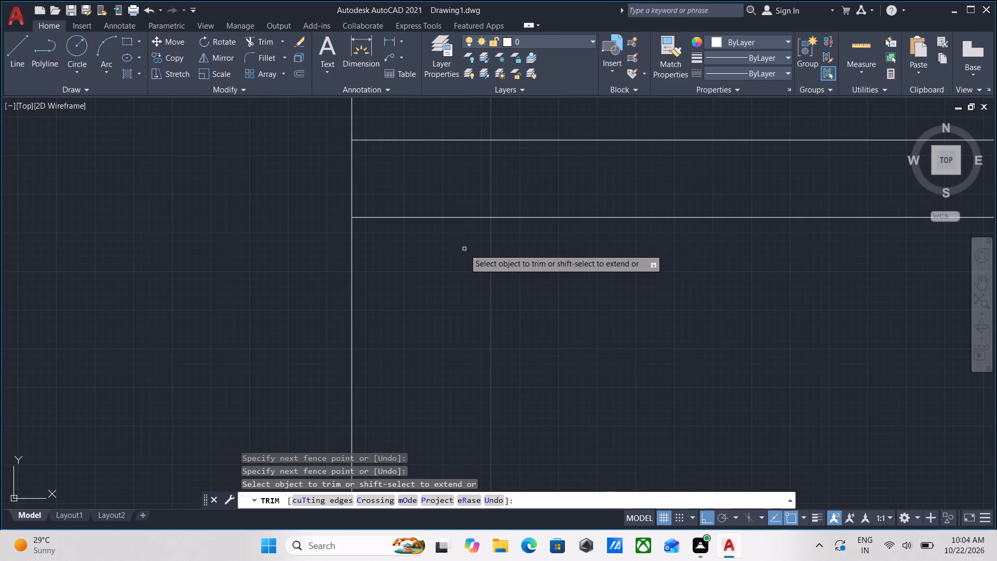
{"action": "left_click", "coordinate": [459, 122]}
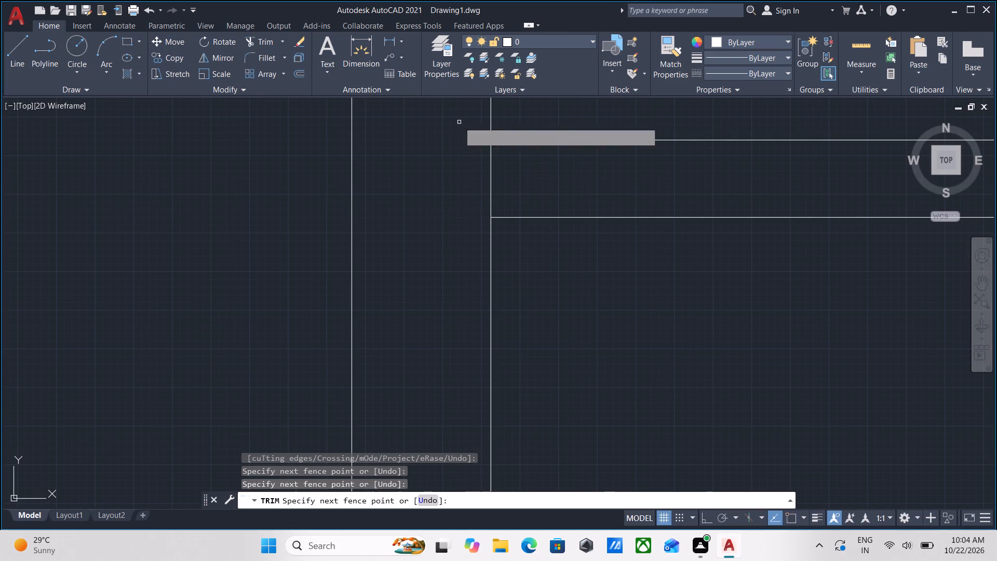
{"action": "left_click", "coordinate": [504, 169]}
{"action": "left_click", "coordinate": [451, 175]}
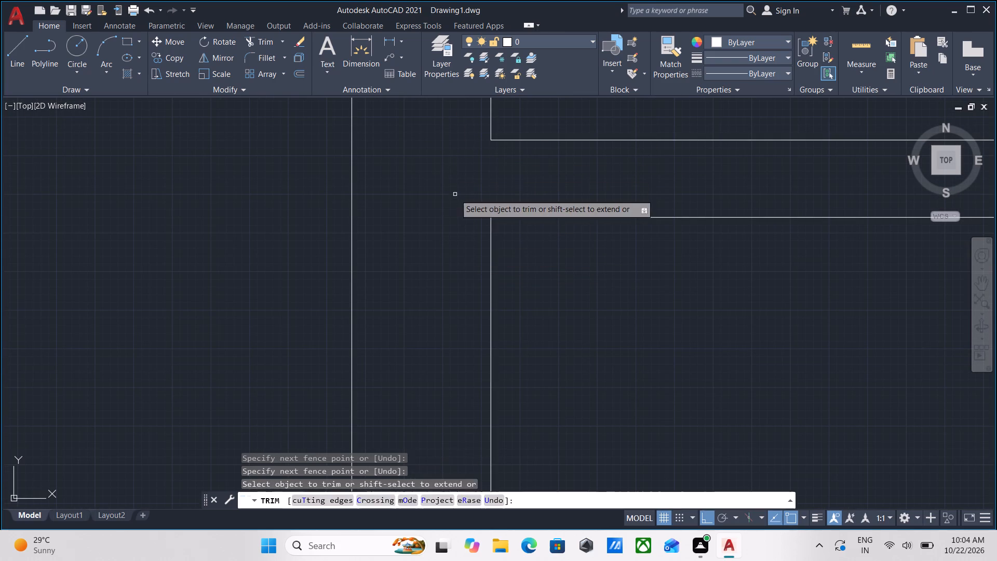
{"action": "key", "text": "Escape"}
Offset the left wall's inner face in the 10' room 4' to the right, into the room.
{"action": "scroll", "coordinate": [500, 333], "scroll_direction": "down", "scroll_amount": 3}
{"action": "middle_click_drag", "start_coordinate": [500, 332], "coordinate": [497, 261]}
{"action": "left_click", "coordinate": [503, 272]}
{"action": "left_click", "coordinate": [476, 248]}
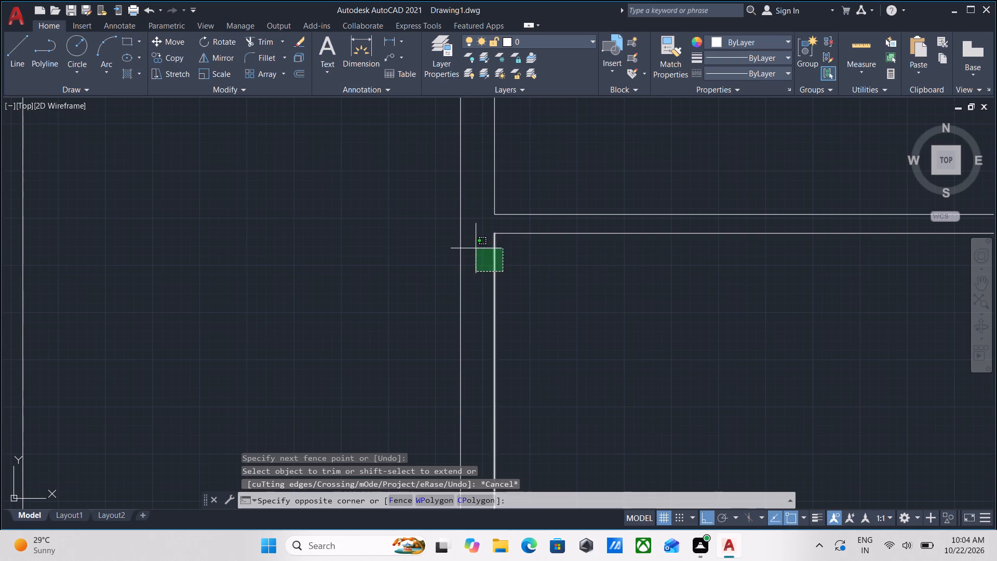
{"action": "key", "text": "o"}
{"action": "key", "text": "Return"}
{"action": "scroll", "coordinate": [553, 318], "scroll_direction": "down", "scroll_amount": 2}
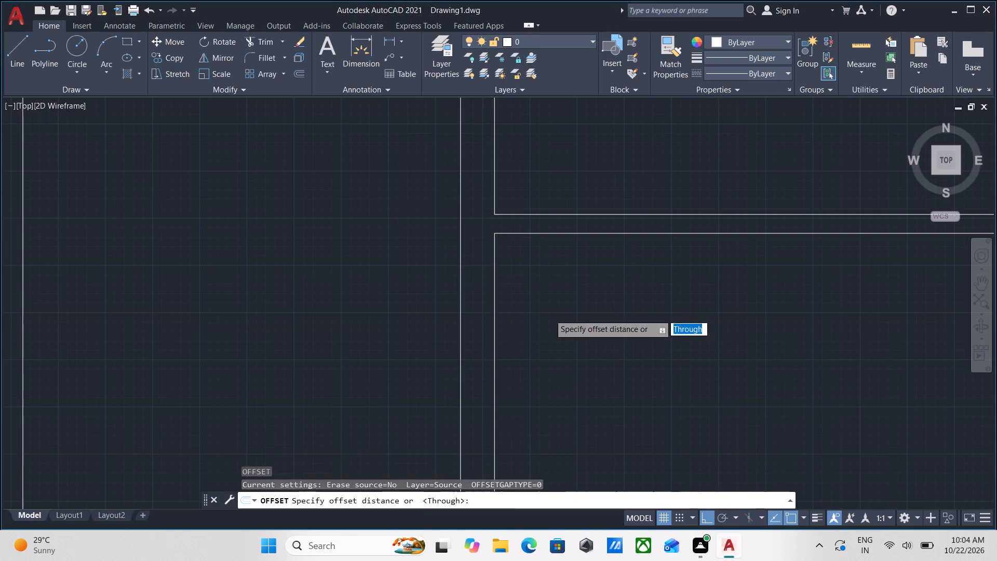
{"action": "middle_click_drag", "start_coordinate": [554, 316], "coordinate": [549, 237]}
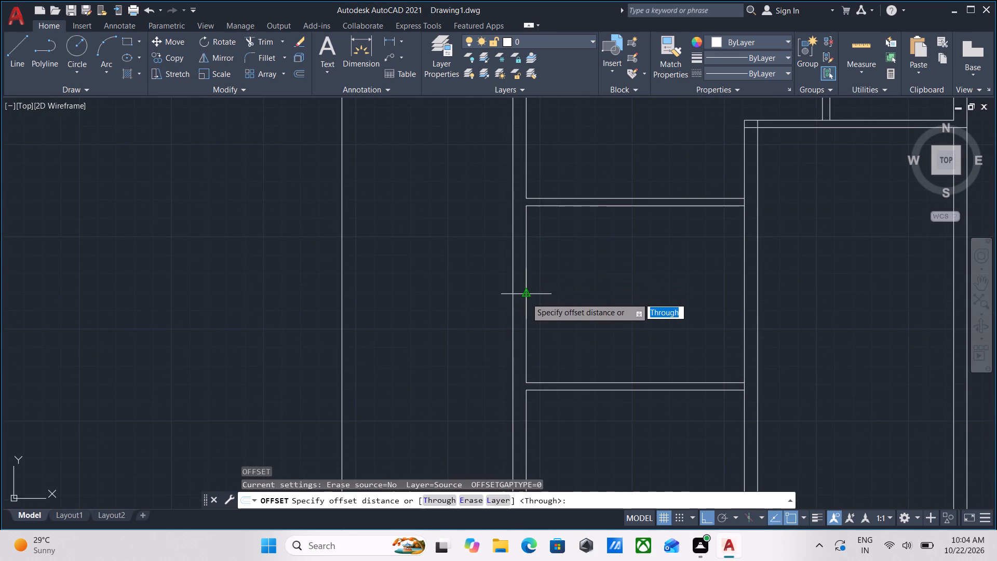
{"action": "left_click", "coordinate": [526, 297]}
{"action": "left_click", "coordinate": [571, 300]}
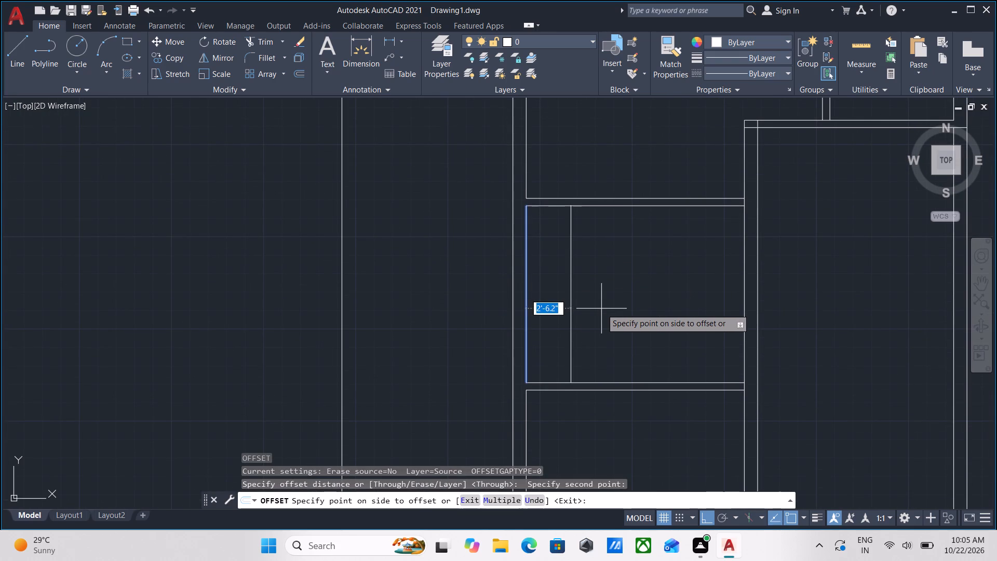
{"action": "type", "text": "4'"}
{"action": "key", "text": "Return"}
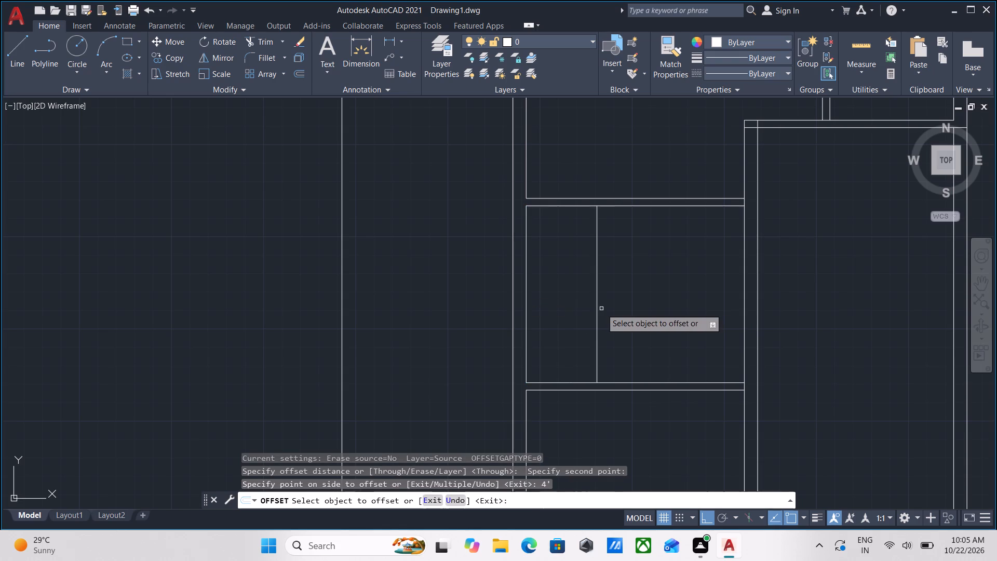
Offset the new vertical line 5" to the right as a partition and end Offset.
{"action": "left_click", "coordinate": [596, 297]}
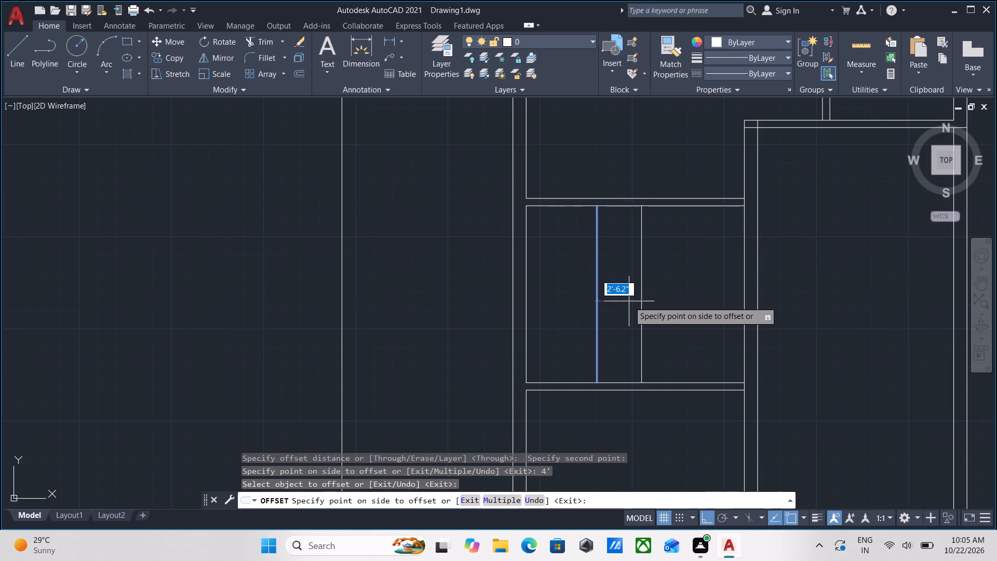
{"action": "key", "text": "5"}
{"action": "key", "text": "shift+quotedbl"}
{"action": "key", "text": "Return"}
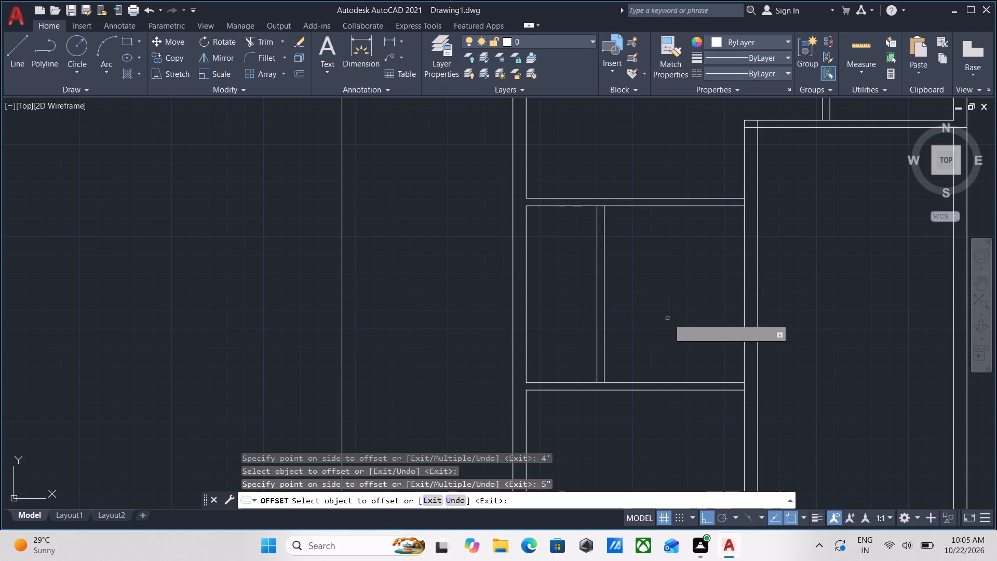
{"action": "scroll", "coordinate": [669, 318], "scroll_direction": "up", "scroll_amount": 1}
{"action": "scroll", "coordinate": [669, 318], "scroll_direction": "down", "scroll_amount": 1}
{"action": "key", "text": "Escape"}
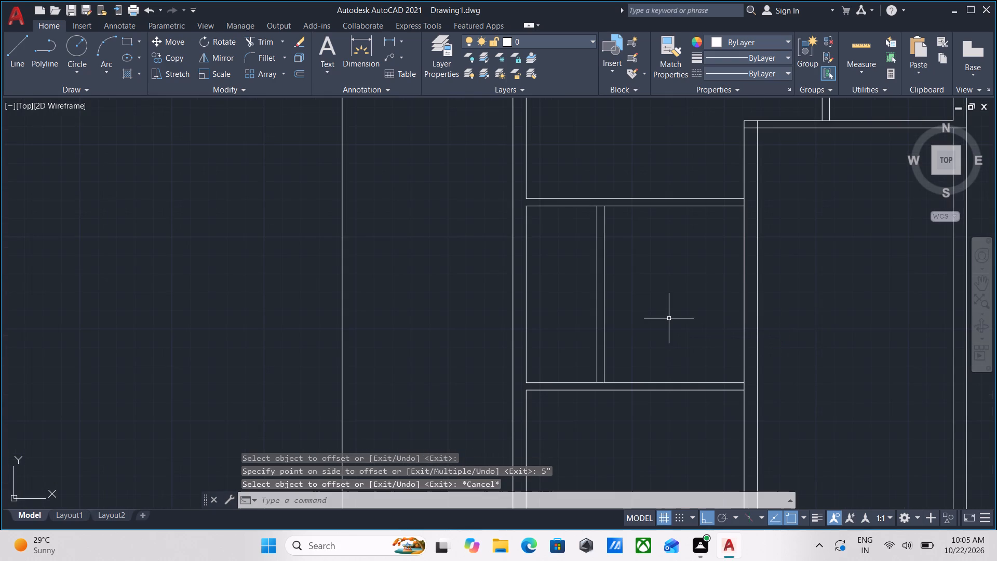
Measure the space to the right of the new vertical partition in the 10' room.
{"action": "type", "text": "mea"}
{"action": "key", "text": "Return"}
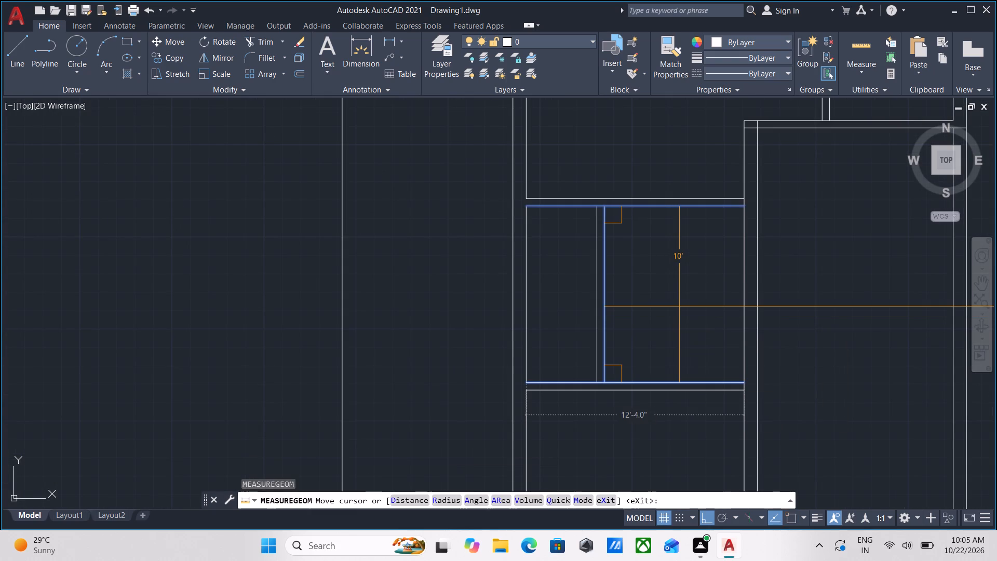
{"action": "scroll", "coordinate": [676, 308], "scroll_direction": "down", "scroll_amount": 3}
{"action": "scroll", "coordinate": [669, 310], "scroll_direction": "up", "scroll_amount": 2}
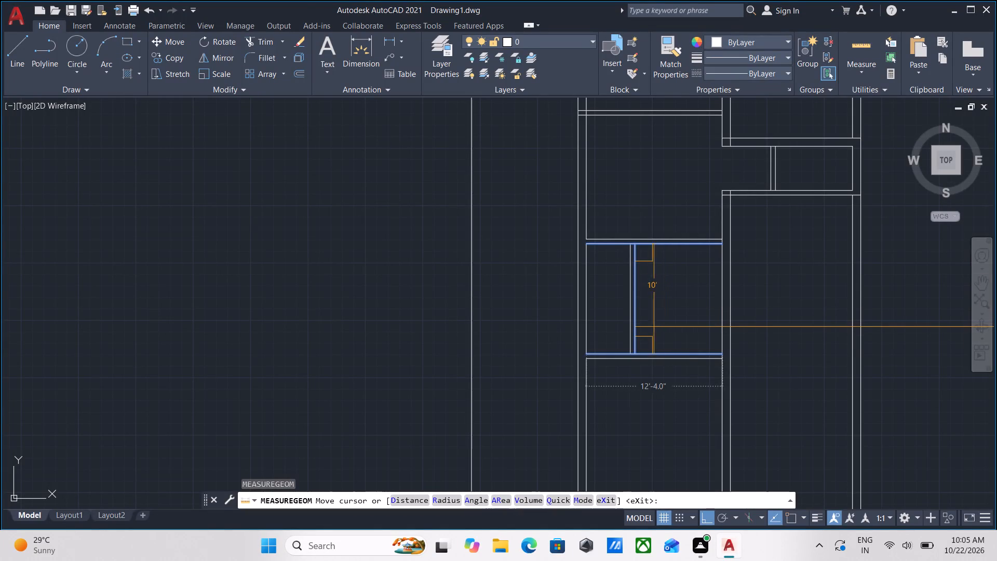
{"action": "key", "text": "Escape"}
Extend both vertical partition lines down to the lower line of the 10' room's bottom partition.
{"action": "middle_click_drag", "start_coordinate": [658, 364], "coordinate": [664, 314]}
{"action": "scroll", "coordinate": [627, 318], "scroll_direction": "up", "scroll_amount": 2}
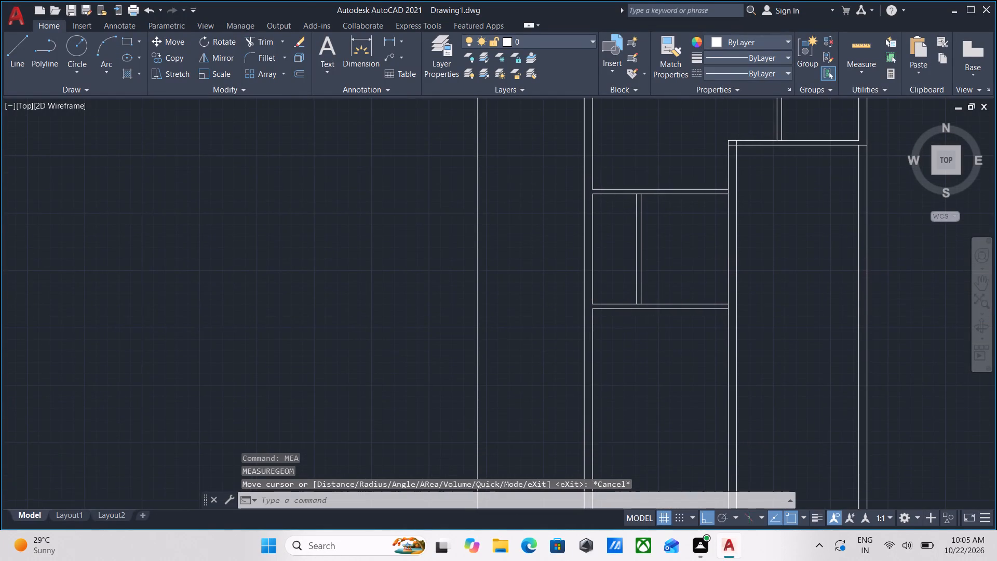
{"action": "scroll", "coordinate": [629, 317], "scroll_direction": "down", "scroll_amount": 1}
{"action": "middle_click_drag", "start_coordinate": [631, 316], "coordinate": [636, 293]}
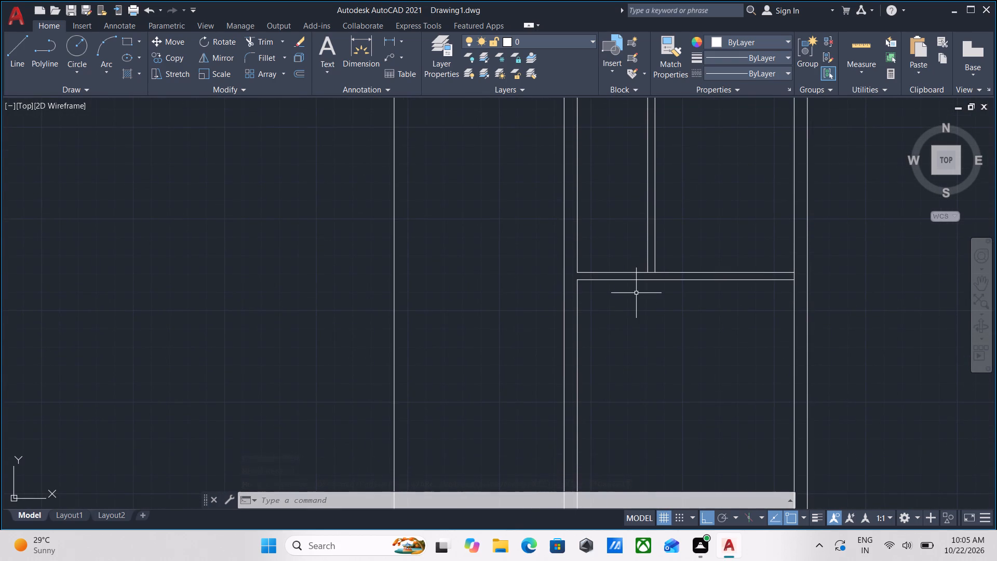
{"action": "middle_click_drag", "start_coordinate": [636, 293], "coordinate": [633, 342]}
{"action": "middle_click_drag", "start_coordinate": [649, 299], "coordinate": [652, 325]}
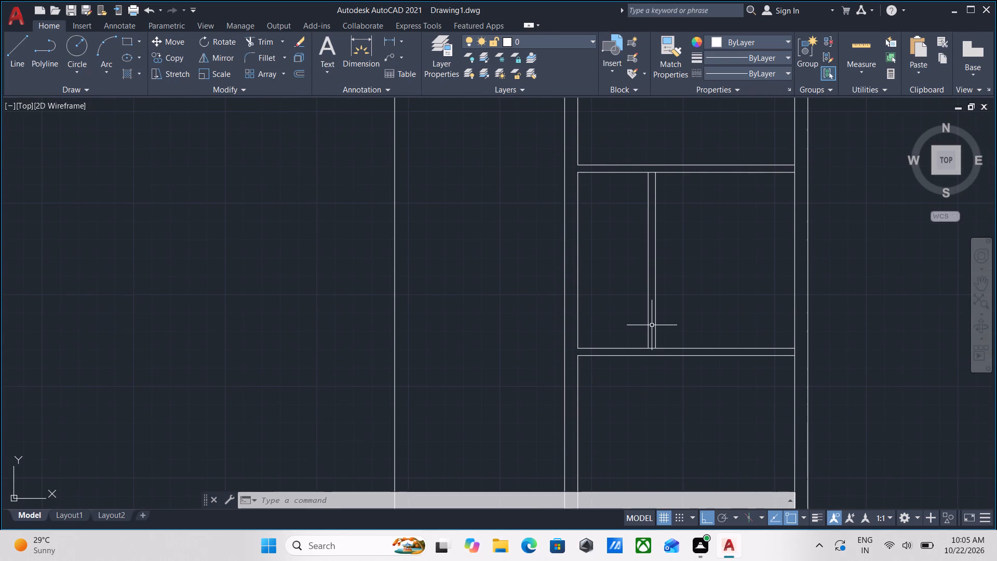
{"action": "scroll", "coordinate": [660, 318], "scroll_direction": "up", "scroll_amount": 1}
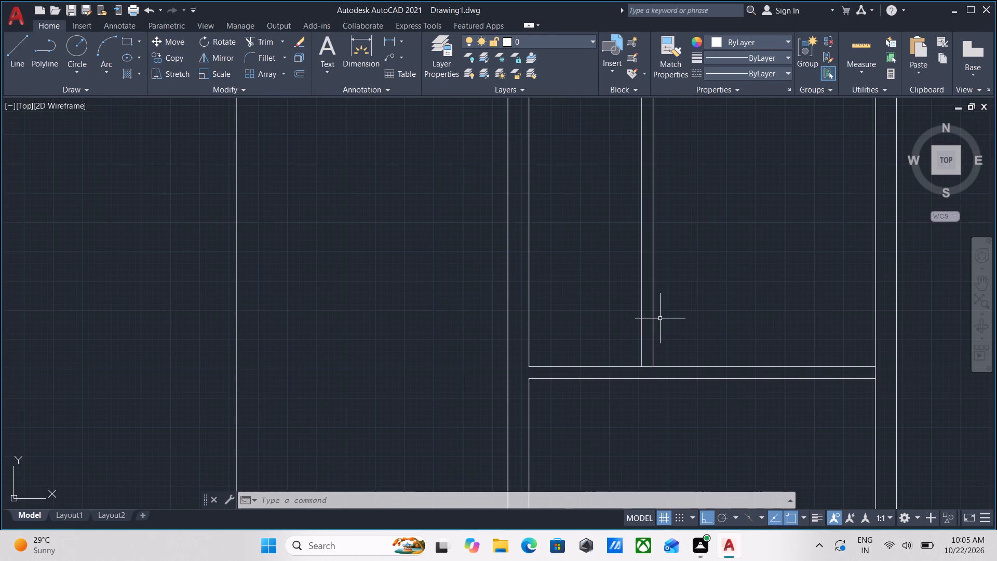
{"action": "type", "text": "ex"}
{"action": "key", "text": "Return"}
{"action": "scroll", "coordinate": [657, 319], "scroll_direction": "up", "scroll_amount": 1}
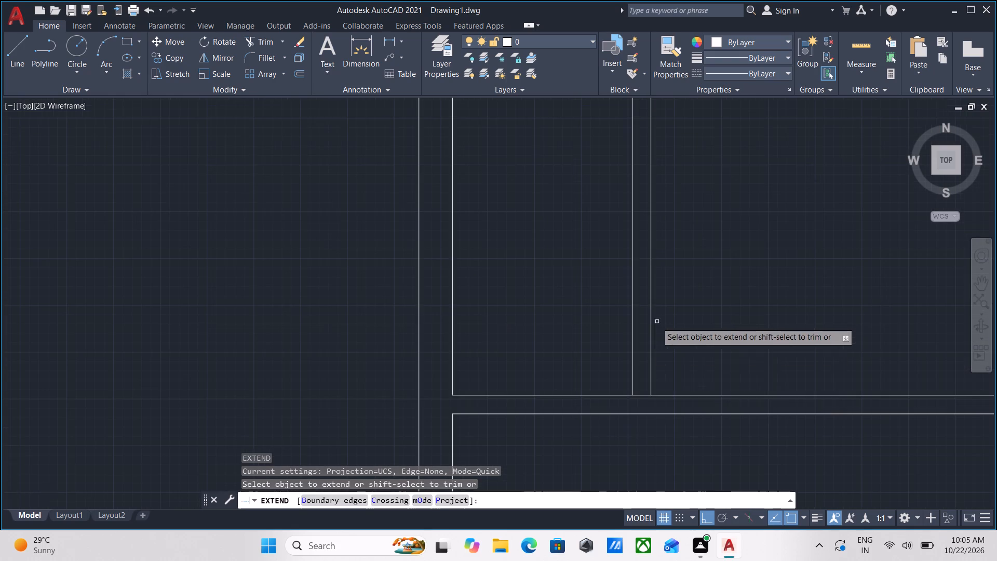
{"action": "left_click", "coordinate": [632, 379]}
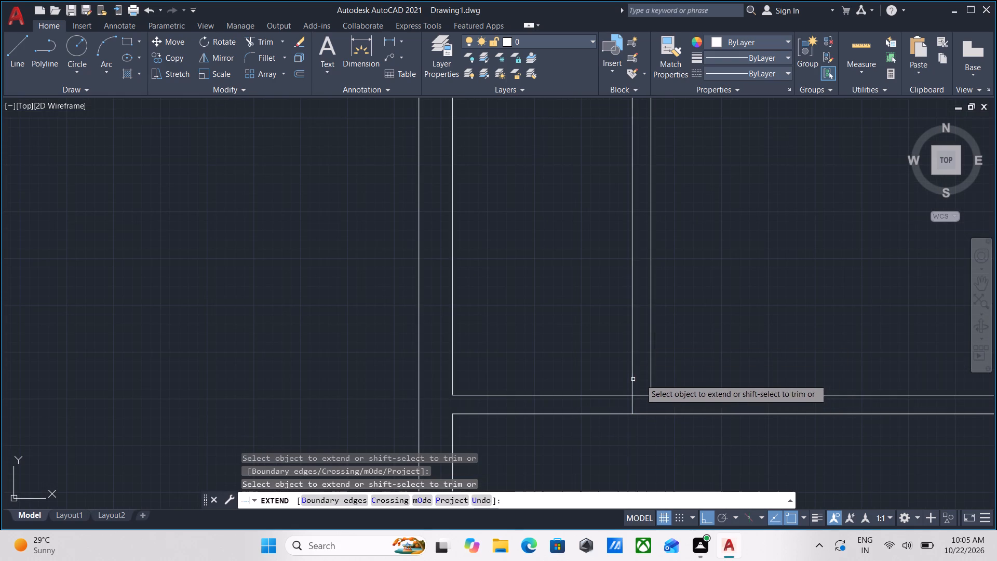
{"action": "left_click", "coordinate": [652, 379]}
Extend both vertical partition lines up to the upper line of the 10' room's top partition and end Extend.
{"action": "scroll", "coordinate": [696, 320], "scroll_direction": "down", "scroll_amount": 3}
{"action": "middle_click_drag", "start_coordinate": [696, 320], "coordinate": [694, 349]}
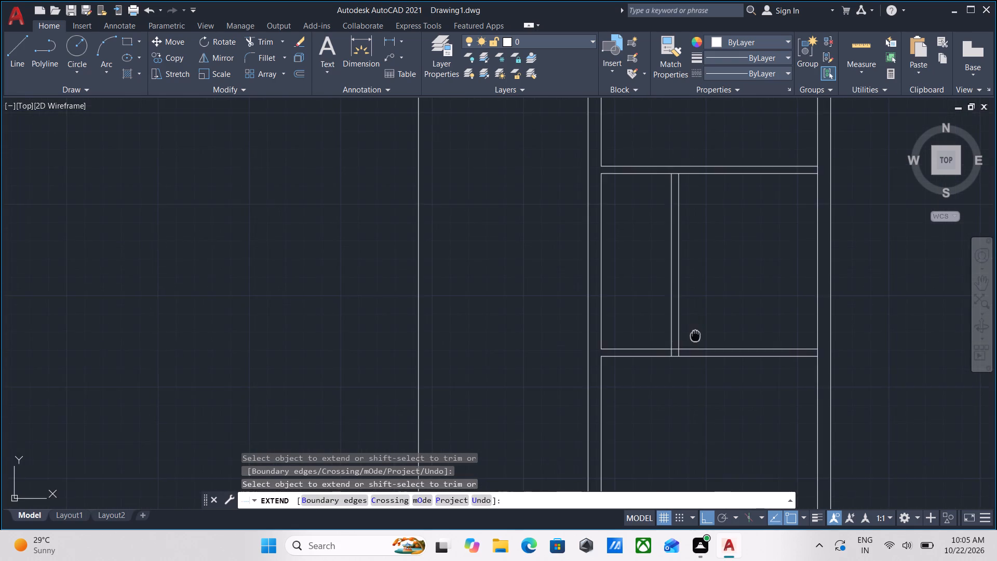
{"action": "middle_click_drag", "start_coordinate": [694, 349], "coordinate": [695, 364]}
{"action": "scroll", "coordinate": [691, 329], "scroll_direction": "up", "scroll_amount": 1}
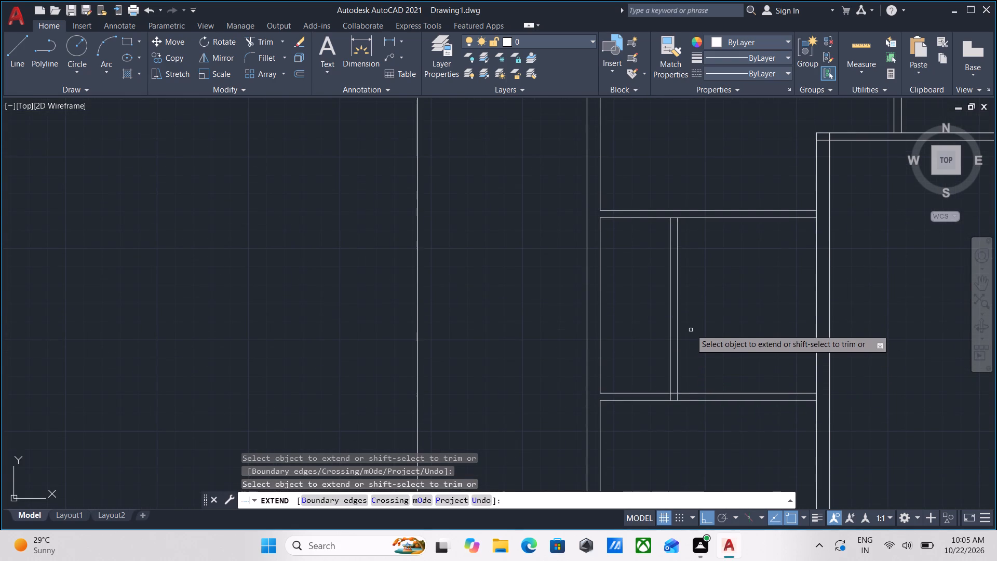
{"action": "middle_click_drag", "start_coordinate": [677, 263], "coordinate": [654, 306]}
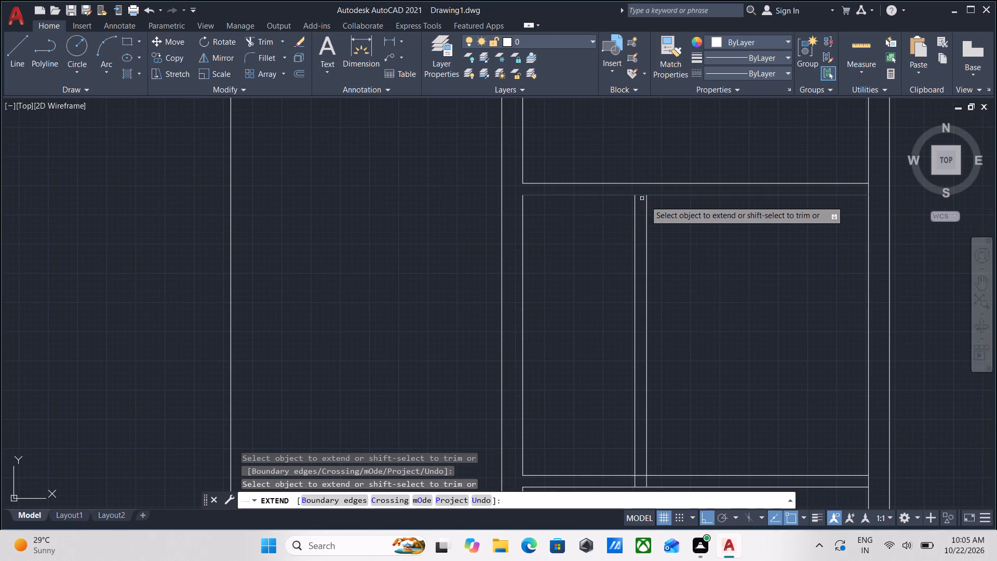
{"action": "left_click", "coordinate": [648, 206]}
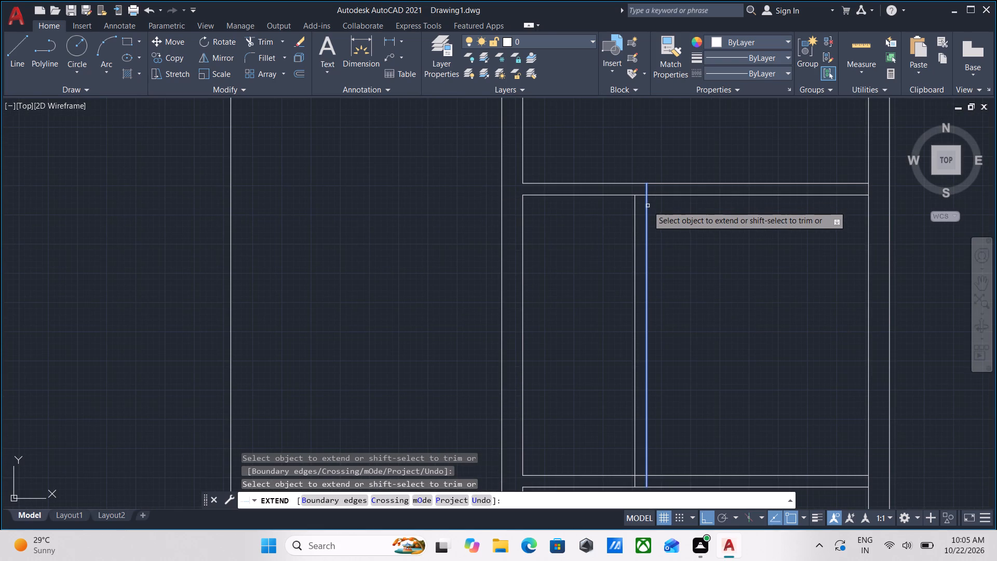
{"action": "left_click", "coordinate": [635, 213]}
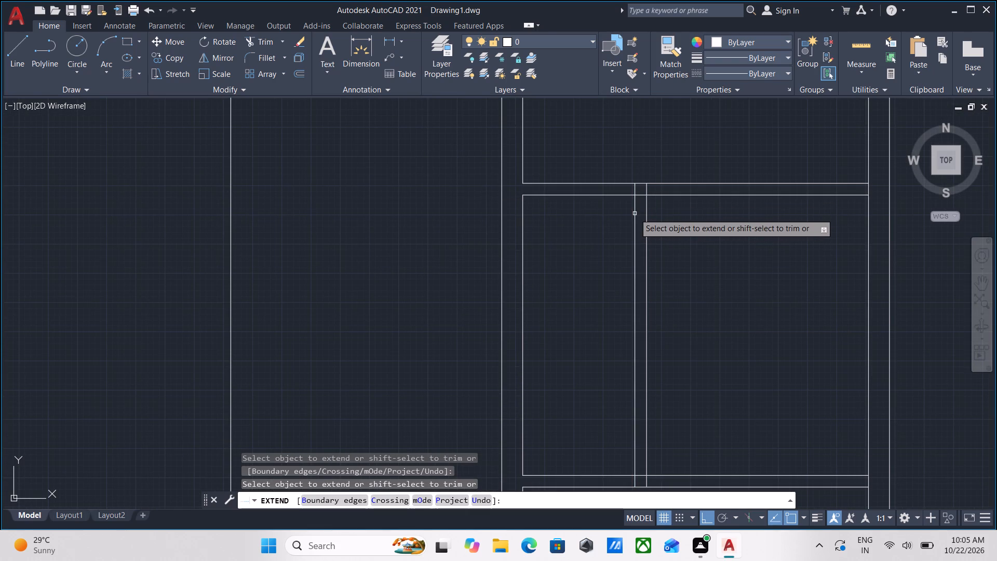
{"action": "key", "text": "Escape"}
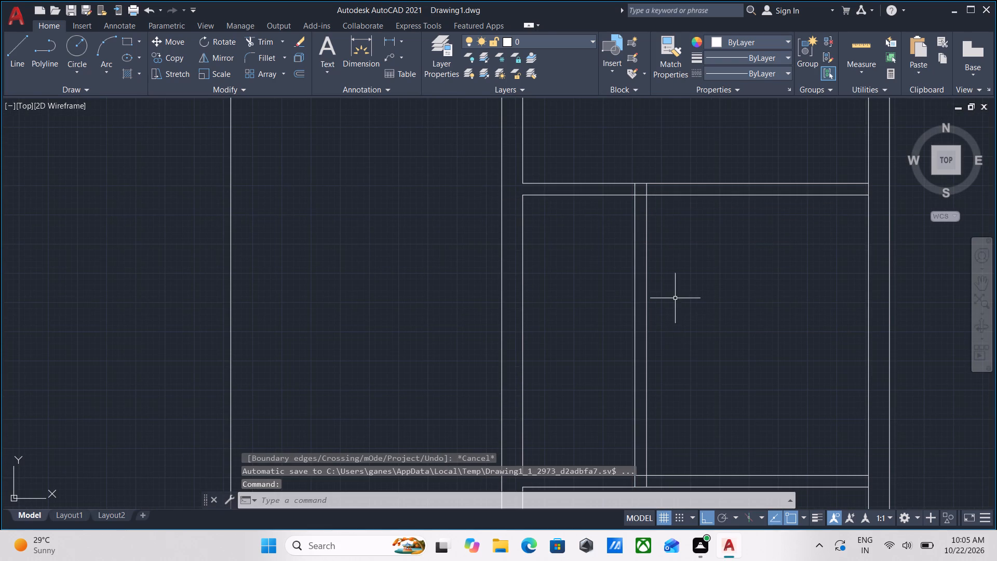
Offset the lower line of the 10' room's bottom partition 10'3" downward and end Offset.
{"action": "scroll", "coordinate": [621, 320], "scroll_direction": "down", "scroll_amount": 2}
{"action": "middle_click_drag", "start_coordinate": [624, 318], "coordinate": [623, 289]}
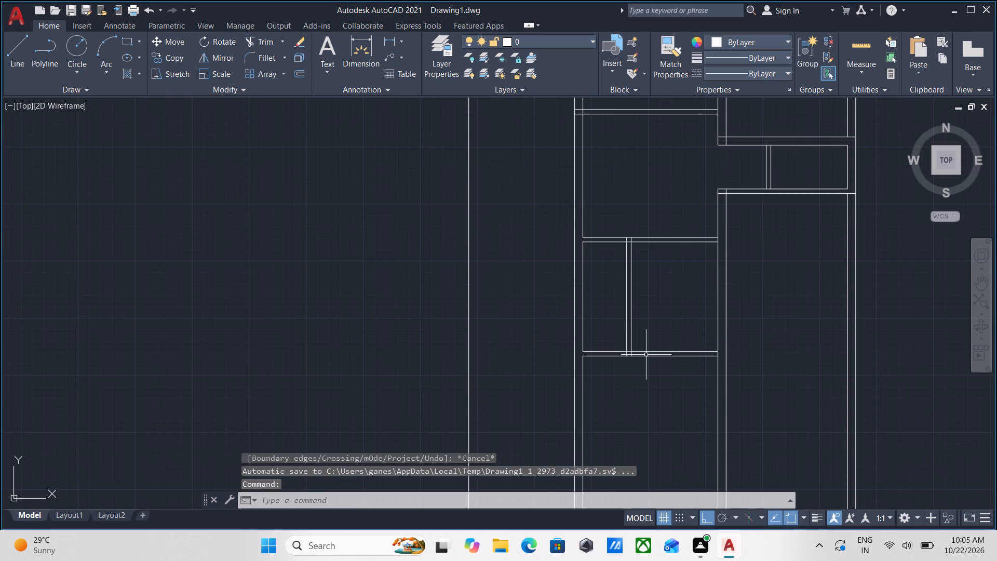
{"action": "scroll", "coordinate": [646, 356], "scroll_direction": "up", "scroll_amount": 3}
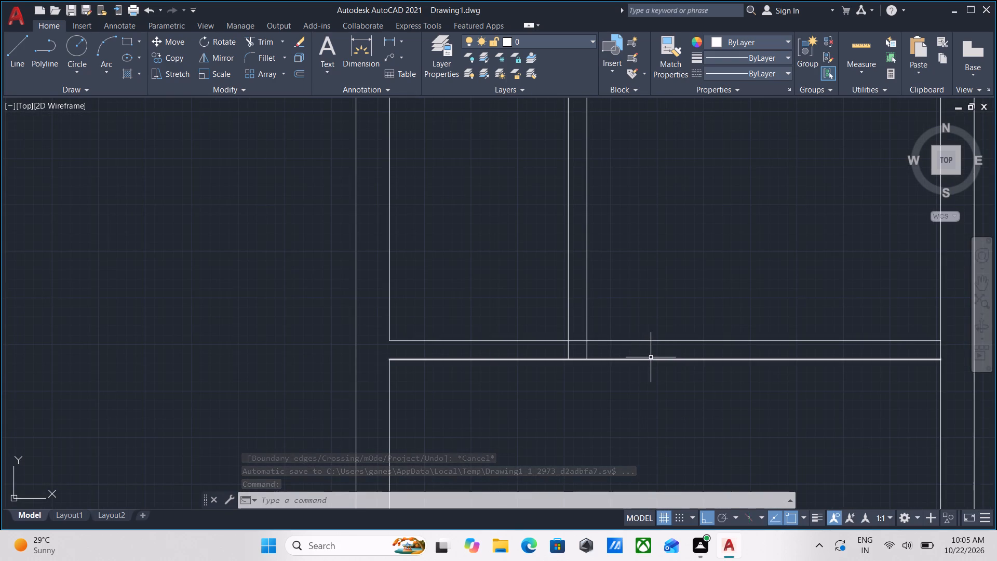
{"action": "left_click", "coordinate": [655, 380]}
{"action": "left_click", "coordinate": [643, 350]}
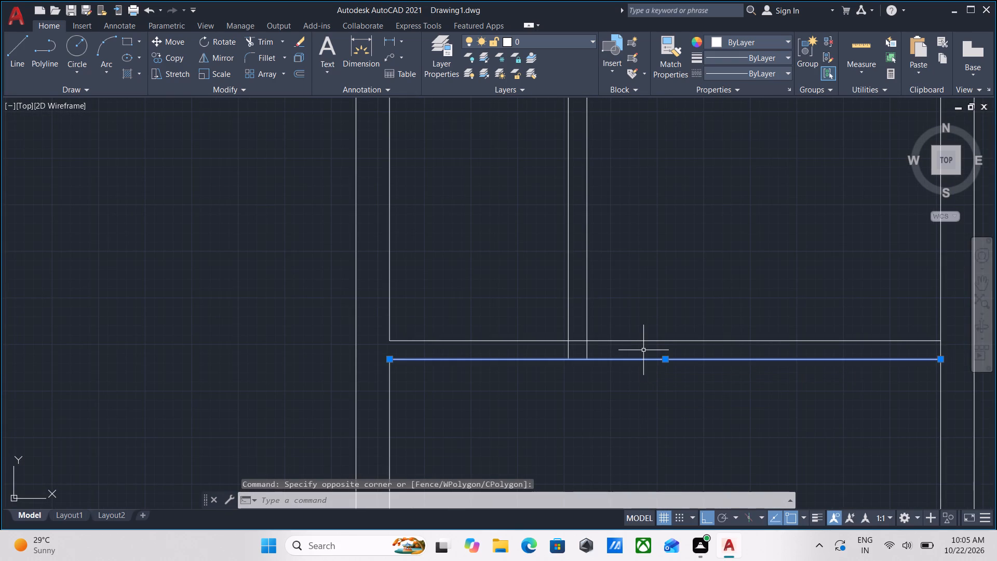
{"action": "key", "text": "o"}
{"action": "key", "text": "Return"}
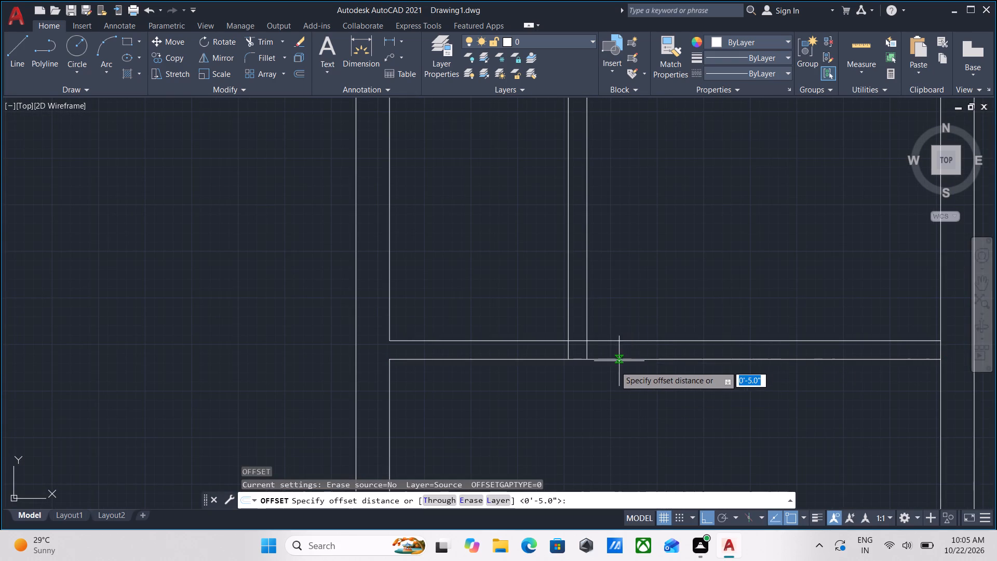
{"action": "left_click", "coordinate": [568, 358]}
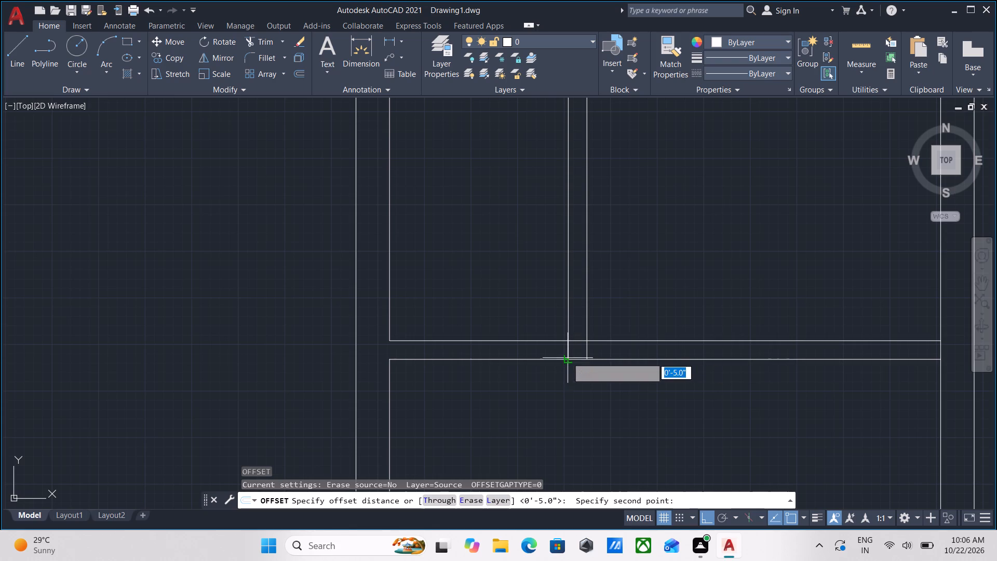
{"action": "middle_click_drag", "start_coordinate": [575, 417], "coordinate": [597, 239]}
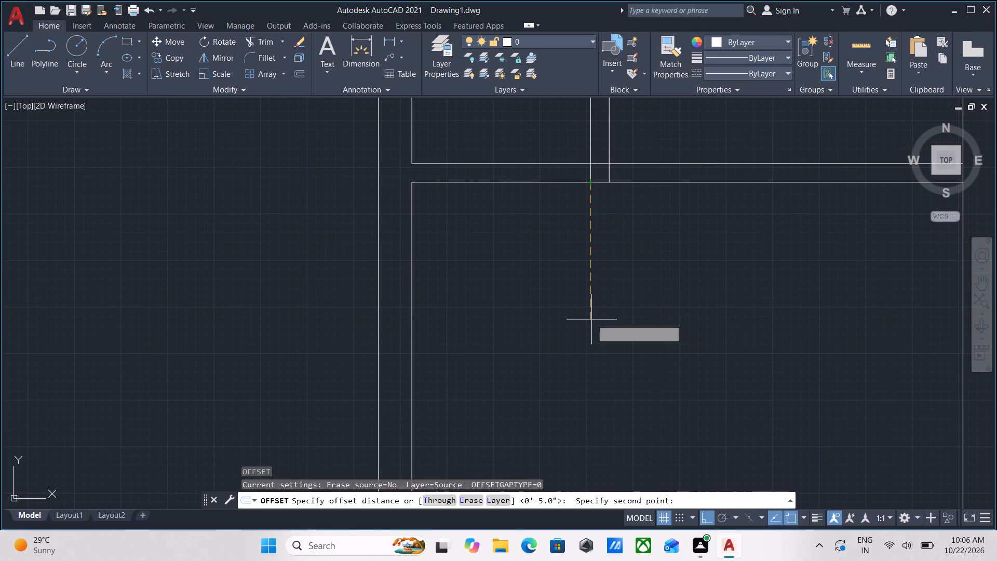
{"action": "left_click", "coordinate": [591, 318]}
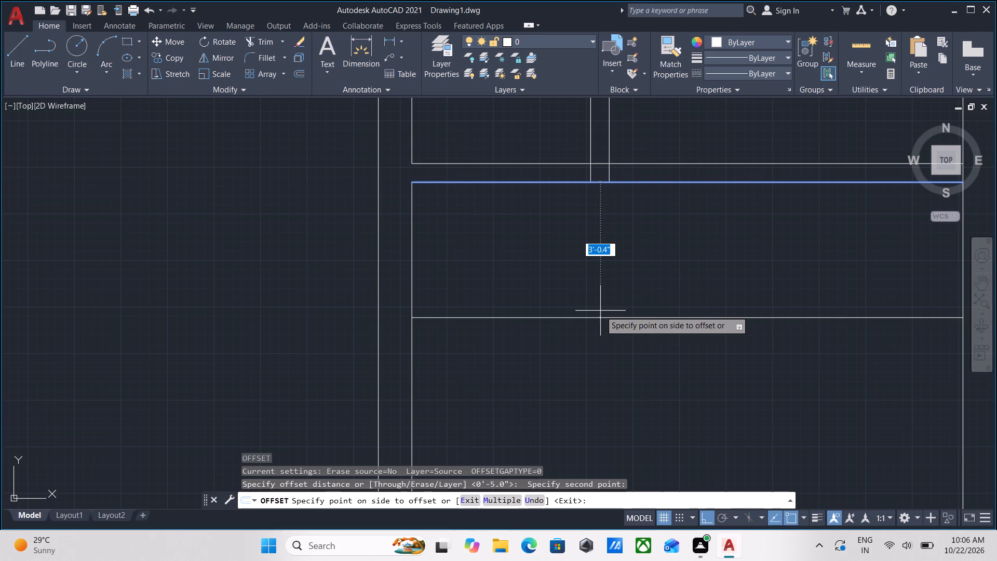
{"action": "type", "text": "10'"}
{"action": "key", "text": "3"}
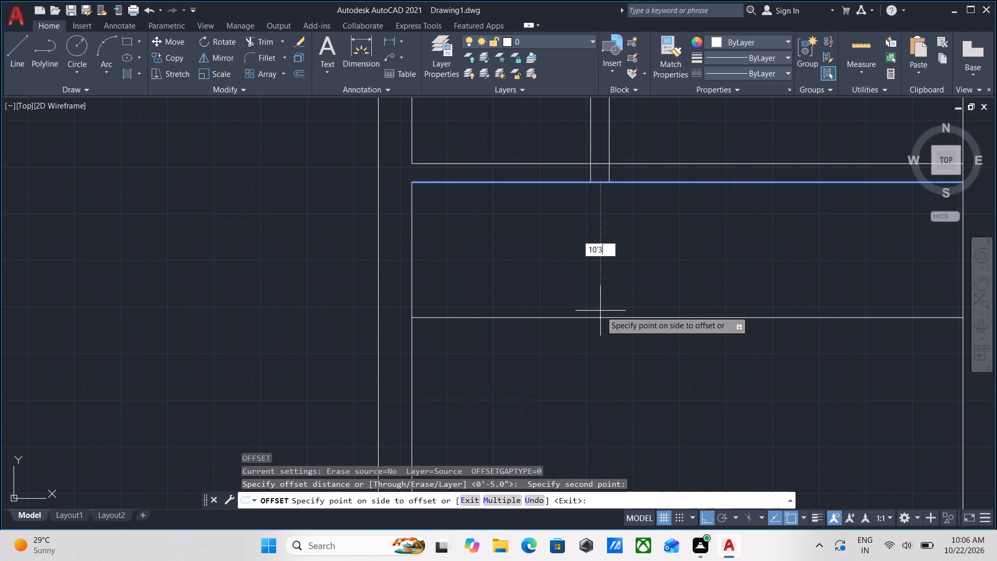
{"action": "key", "text": "shift+quotedbl"}
{"action": "key", "text": "Return"}
{"action": "scroll", "coordinate": [611, 311], "scroll_direction": "down", "scroll_amount": 3}
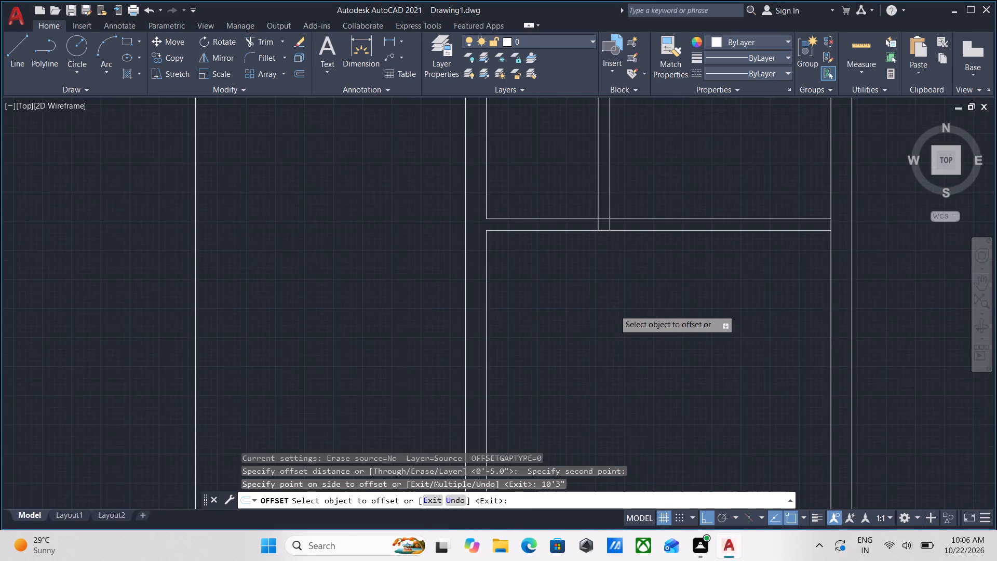
{"action": "middle_click_drag", "start_coordinate": [614, 310], "coordinate": [619, 255]}
{"action": "scroll", "coordinate": [623, 266], "scroll_direction": "down", "scroll_amount": 2}
{"action": "middle_click_drag", "start_coordinate": [631, 297], "coordinate": [589, 302]}
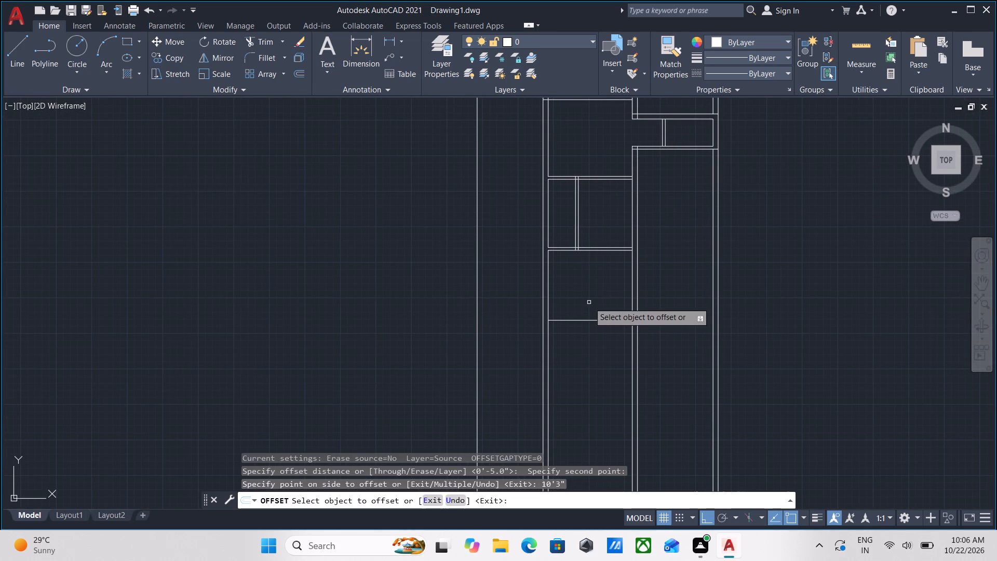
{"action": "scroll", "coordinate": [627, 341], "scroll_direction": "up", "scroll_amount": 1}
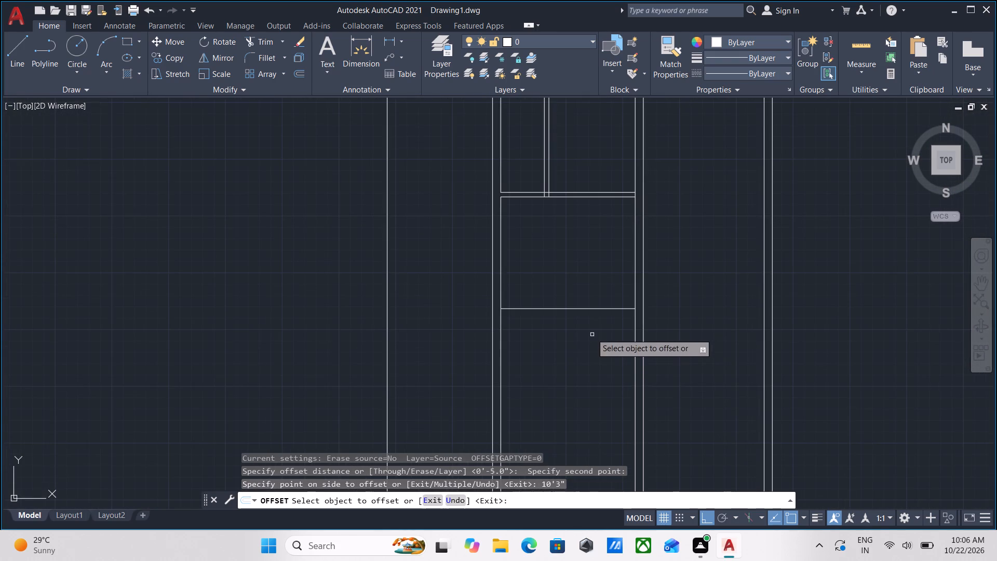
{"action": "middle_click_drag", "start_coordinate": [591, 333], "coordinate": [593, 357]}
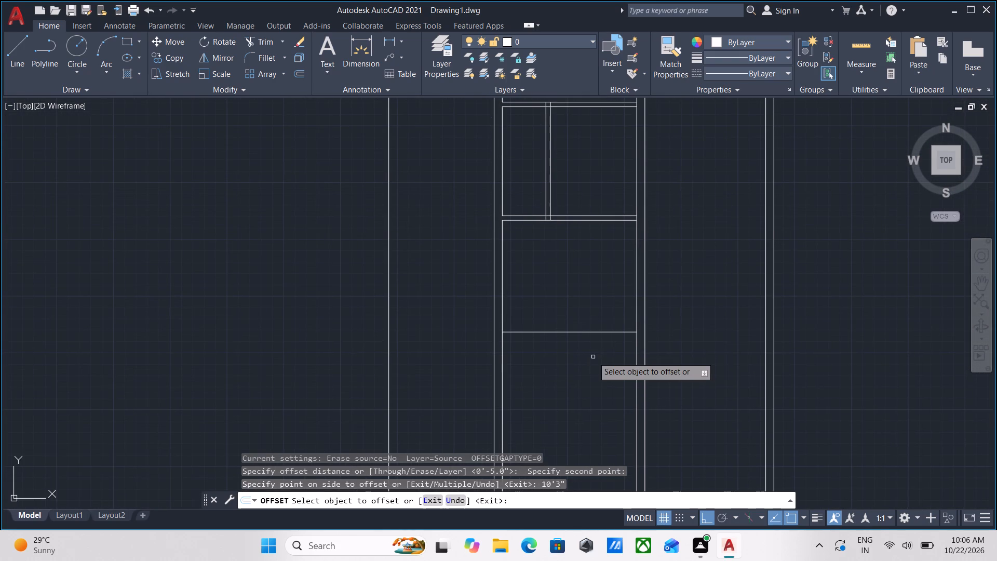
{"action": "middle_click_drag", "start_coordinate": [593, 357], "coordinate": [592, 378]}
{"action": "key", "text": "Escape"}
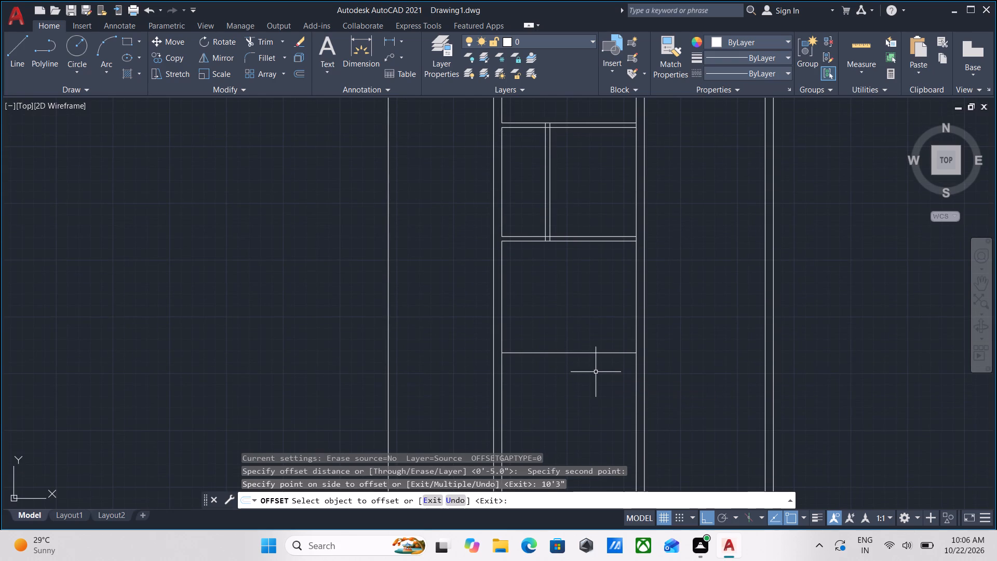
Extend the new horizontal line to the outer faces of the left and right outer walls and end Extend.
{"action": "type", "text": "ex"}
{"action": "key", "text": "Return"}
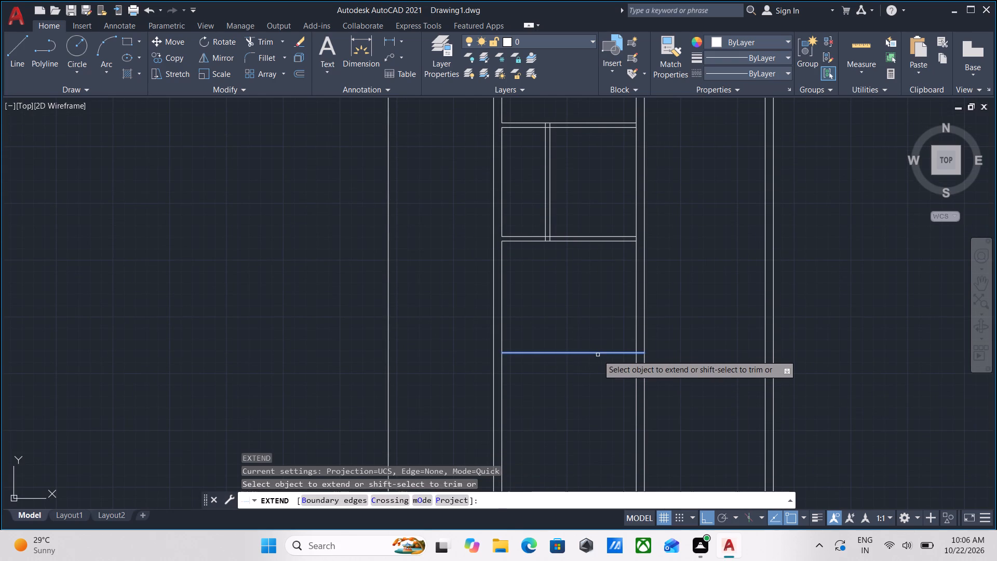
{"action": "left_click", "coordinate": [598, 355]}
{"action": "left_click", "coordinate": [601, 353]}
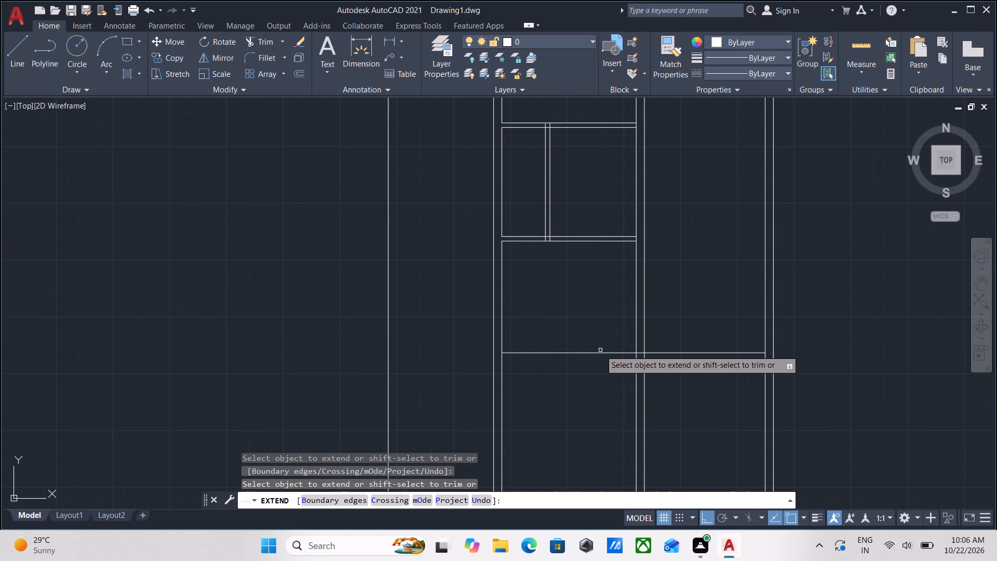
{"action": "left_click", "coordinate": [600, 353]}
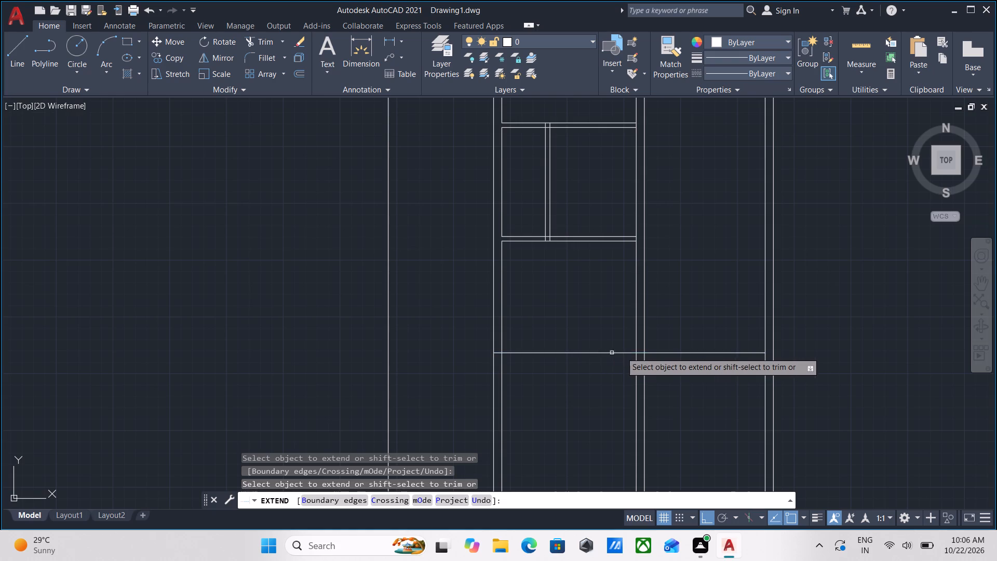
{"action": "left_click", "coordinate": [680, 353]}
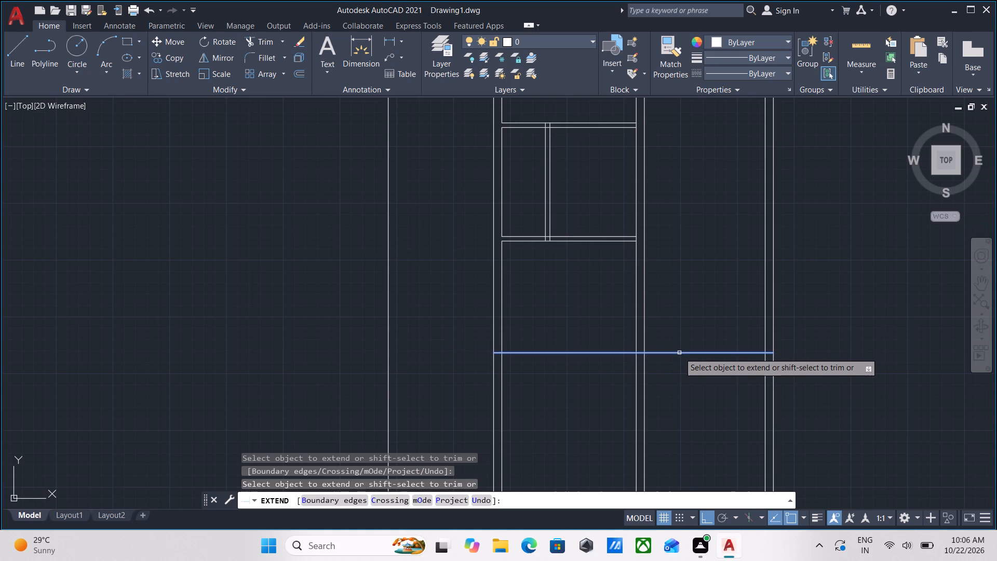
{"action": "key", "text": "Escape"}
Offset the extended horizontal line 9" downward as a wall and end Offset.
{"action": "left_click", "coordinate": [683, 366]}
{"action": "left_click", "coordinate": [671, 326]}
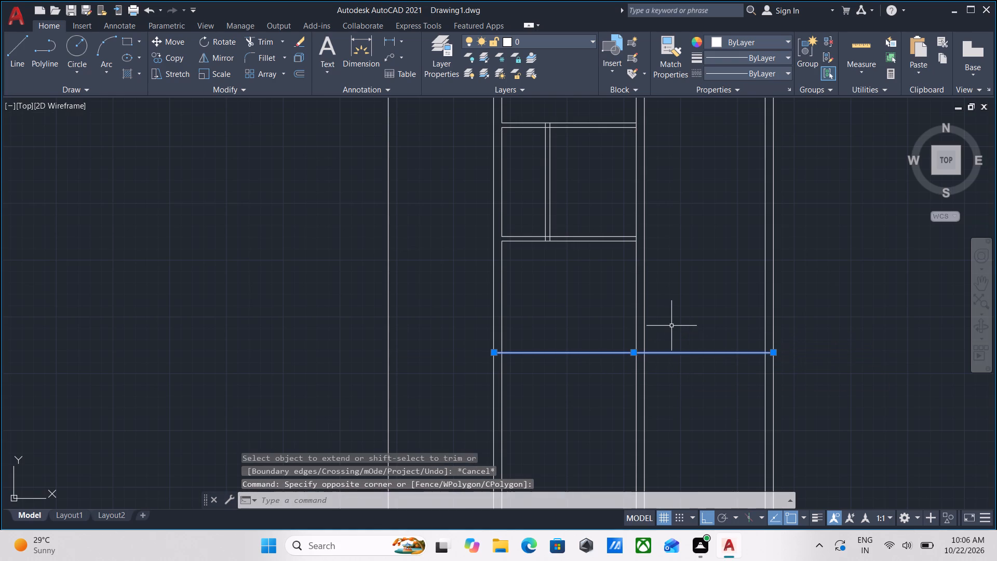
{"action": "key", "text": "o"}
{"action": "key", "text": "Return"}
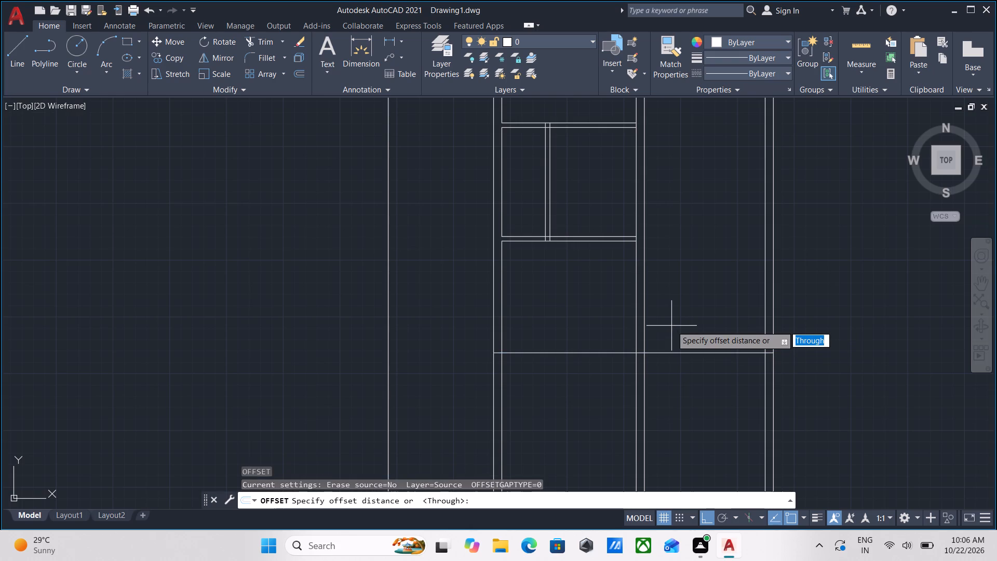
{"action": "left_click", "coordinate": [675, 352]}
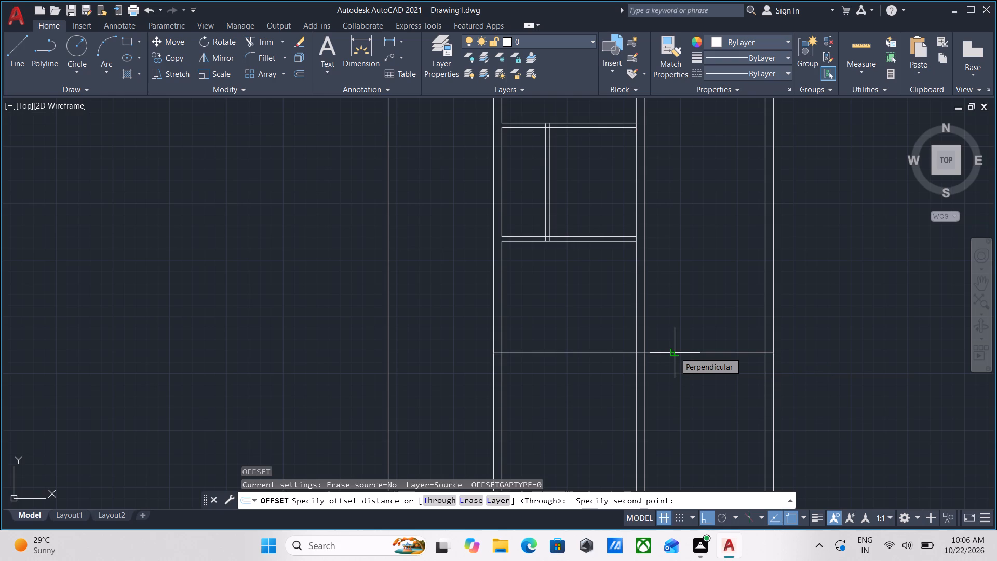
{"action": "left_click", "coordinate": [676, 384]}
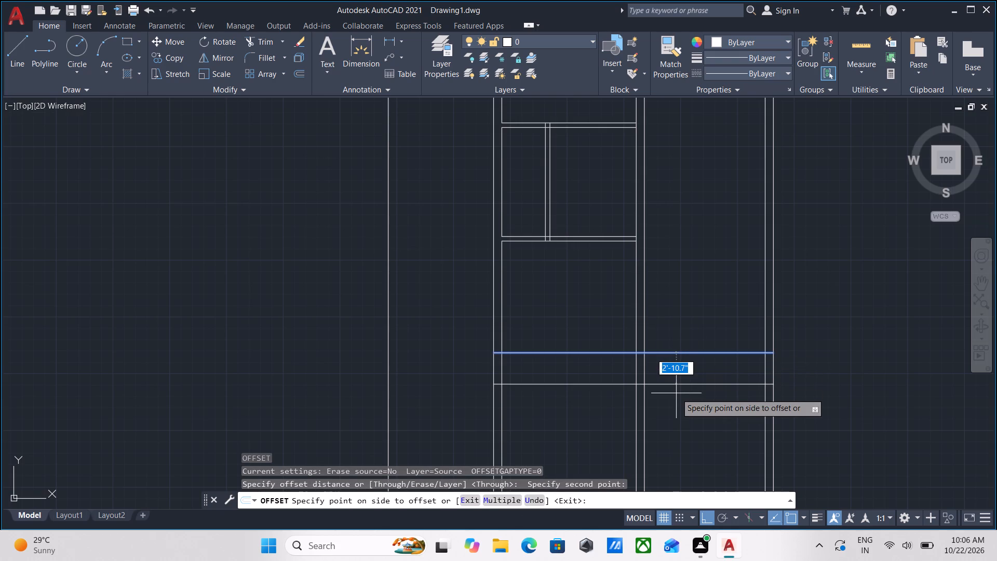
{"action": "key", "text": "9"}
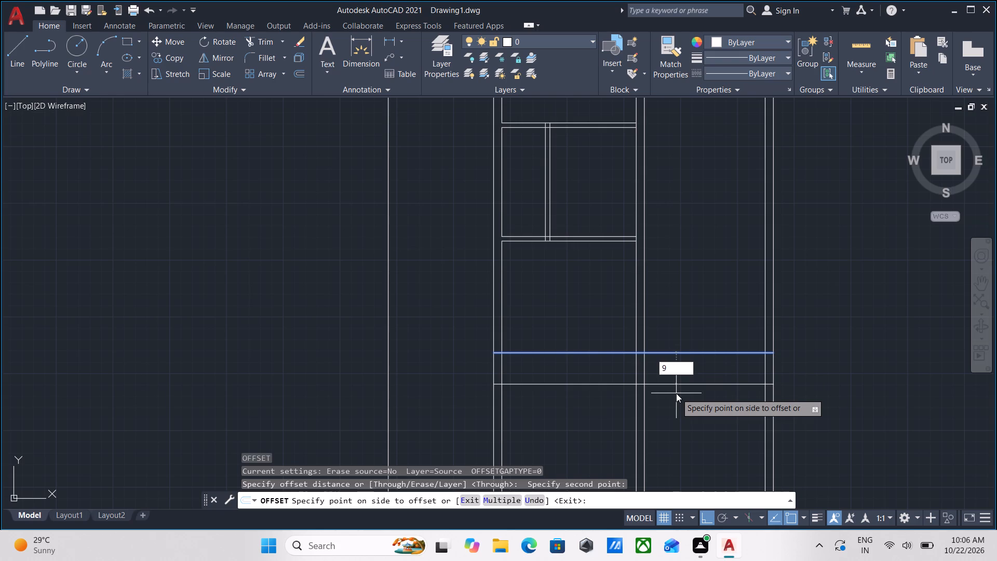
{"action": "key", "text": "shift+quotedbl"}
{"action": "key", "text": "Return"}
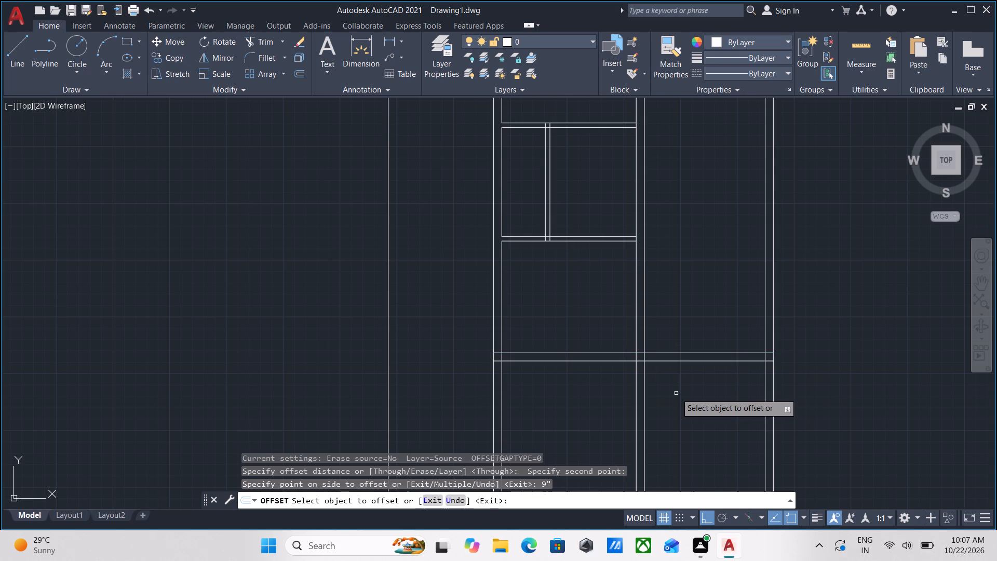
{"action": "scroll", "coordinate": [676, 393], "scroll_direction": "down", "scroll_amount": 3}
{"action": "middle_click_drag", "start_coordinate": [676, 393], "coordinate": [652, 364]}
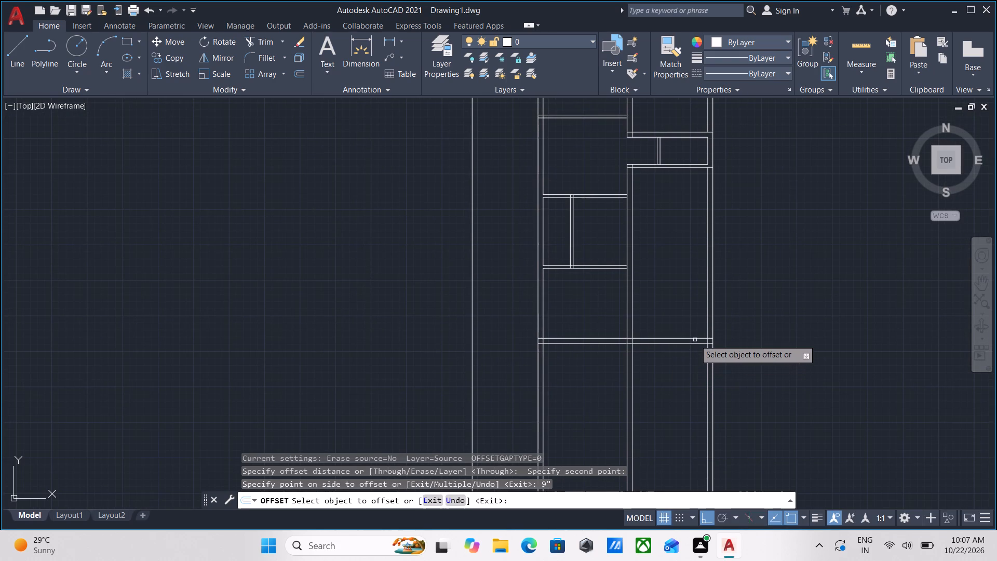
{"action": "scroll", "coordinate": [678, 344], "scroll_direction": "up", "scroll_amount": 2}
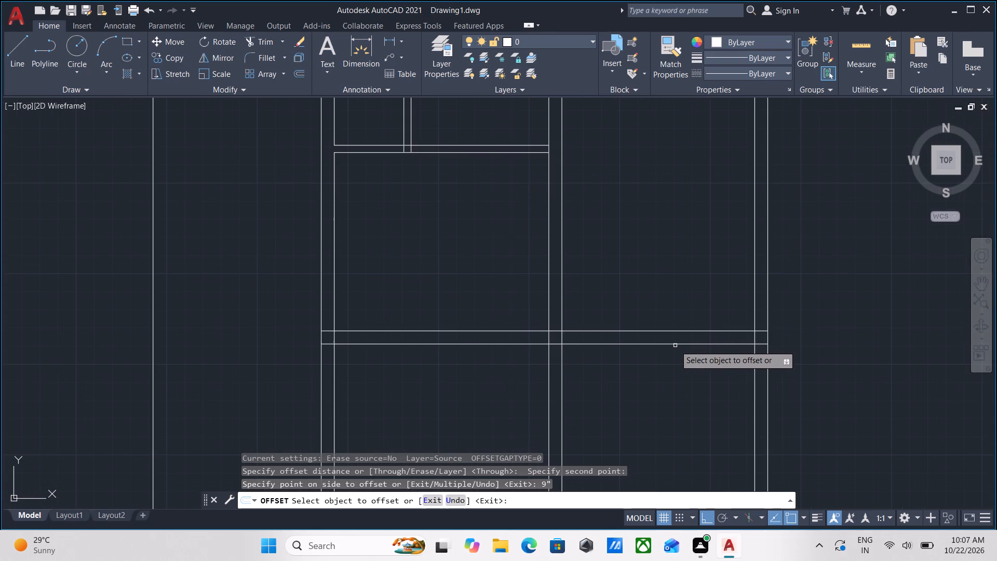
{"action": "scroll", "coordinate": [664, 349], "scroll_direction": "down", "scroll_amount": 1}
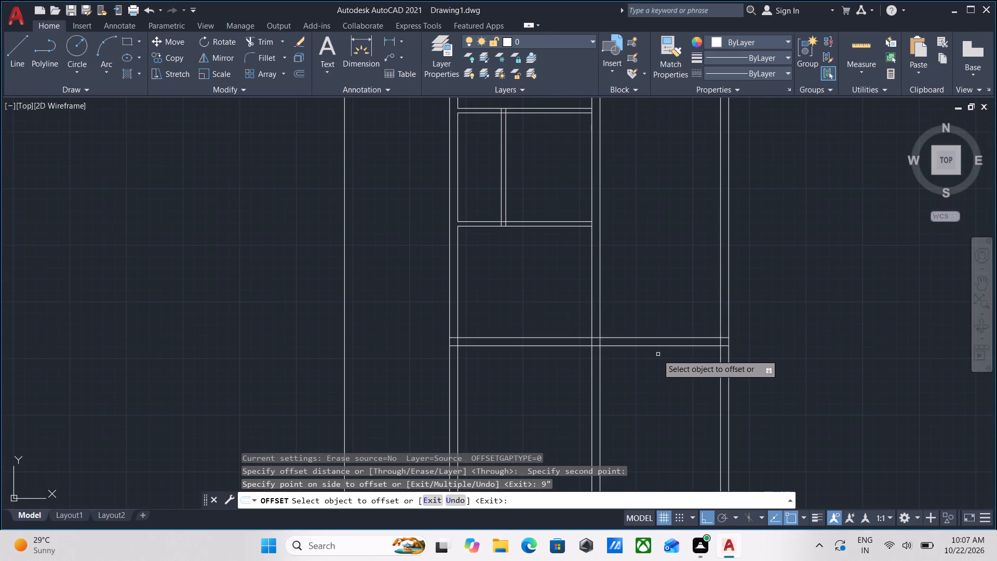
{"action": "scroll", "coordinate": [622, 350], "scroll_direction": "up", "scroll_amount": 1}
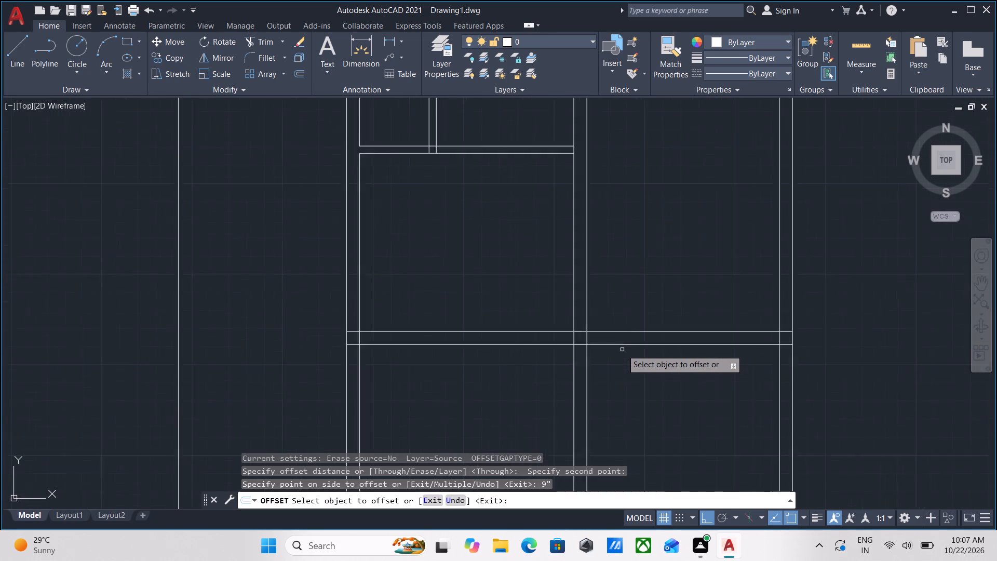
{"action": "scroll", "coordinate": [622, 350], "scroll_direction": "up", "scroll_amount": 2}
{"action": "key", "text": "Escape"}
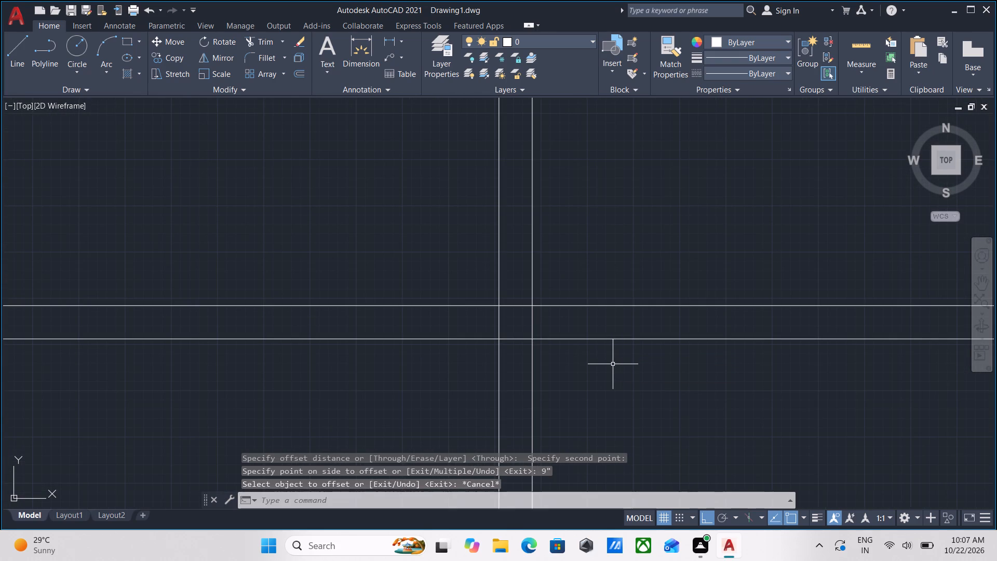
Trim the 9" wall's upper line and the middle wall's right line inside the crossing of the two walls.
{"action": "key", "text": "t"}
{"action": "key", "text": "r"}
{"action": "key", "text": "Return"}
{"action": "scroll", "coordinate": [521, 311], "scroll_direction": "up", "scroll_amount": 2}
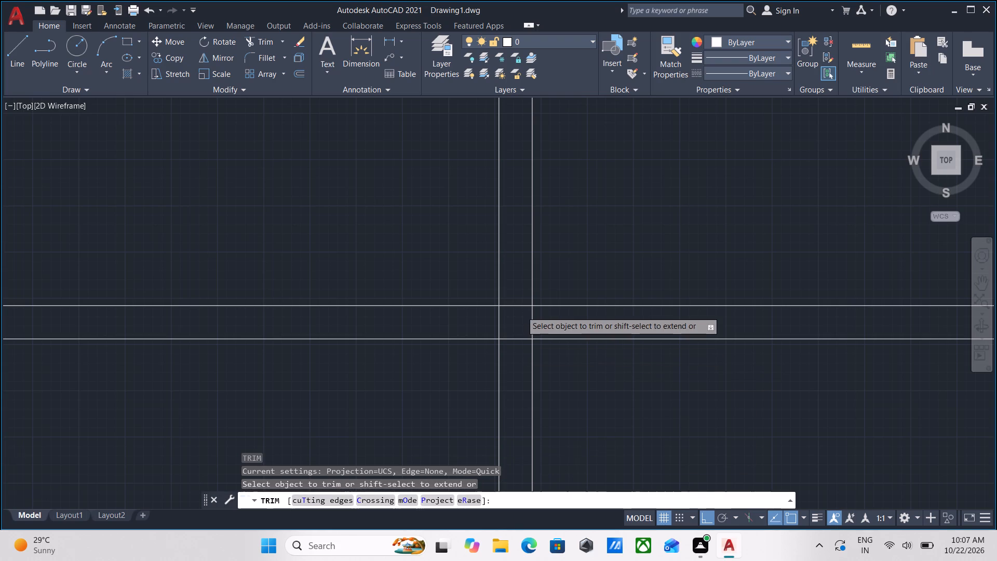
{"action": "left_click", "coordinate": [509, 273]}
{"action": "left_click", "coordinate": [503, 314]}
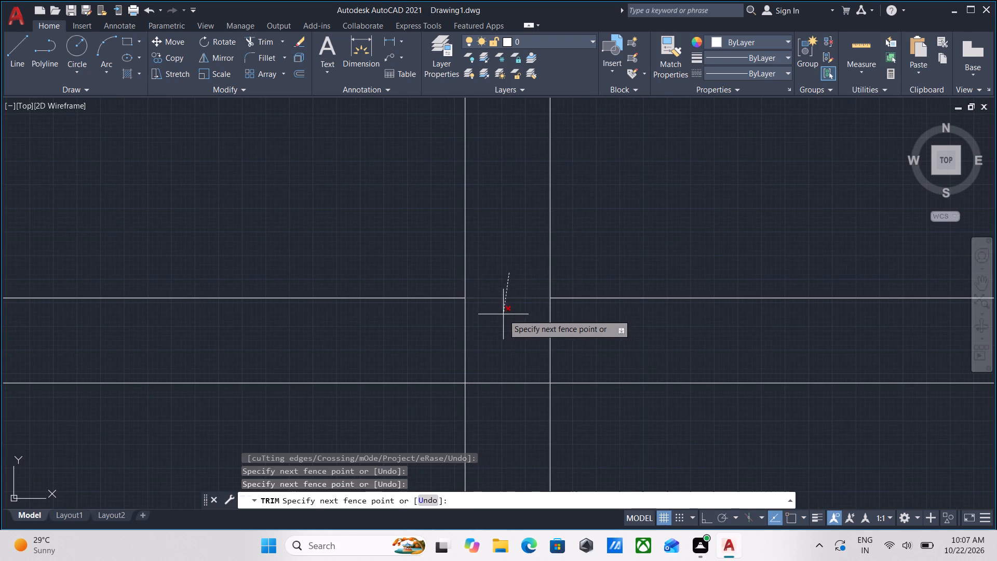
{"action": "left_click", "coordinate": [568, 333]}
{"action": "left_click", "coordinate": [522, 330]}
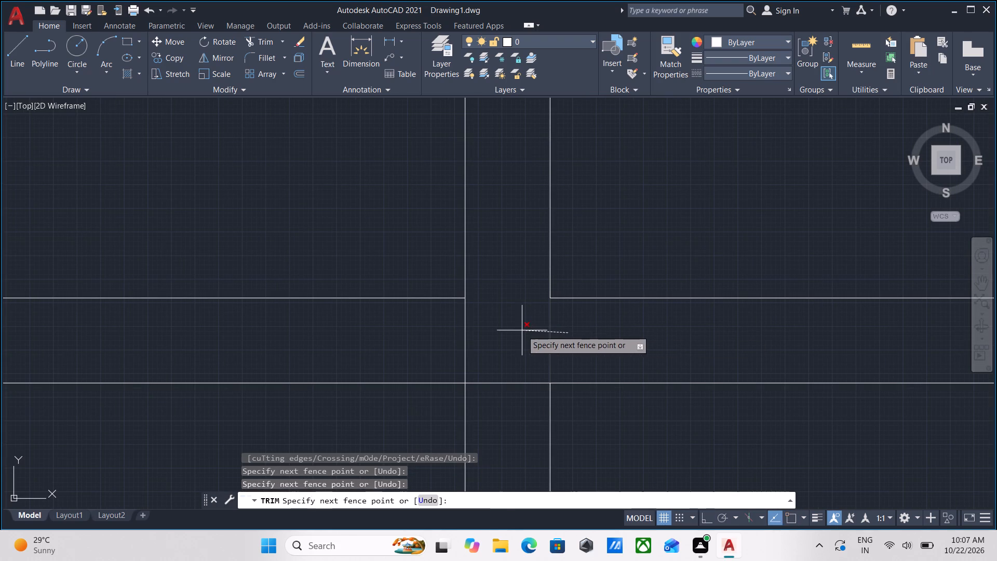
Trim the 9" wall's upper line and the right outer wall's inner line inside their crossing, and end Trim.
{"action": "scroll", "coordinate": [529, 327], "scroll_direction": "down", "scroll_amount": 6}
{"action": "middle_click_drag", "start_coordinate": [537, 330], "coordinate": [517, 327]}
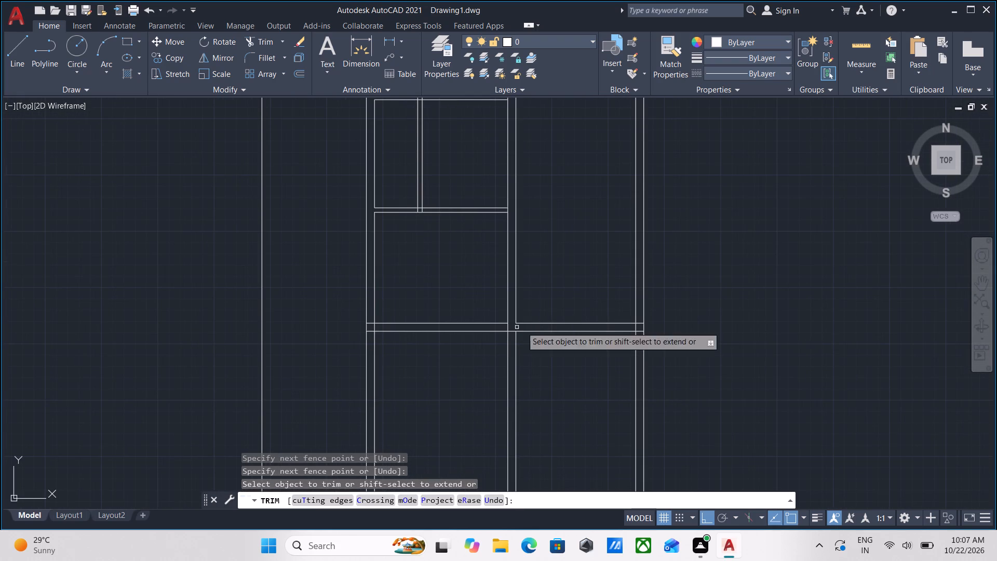
{"action": "scroll", "coordinate": [656, 332], "scroll_direction": "up", "scroll_amount": 4}
{"action": "left_click", "coordinate": [568, 252]}
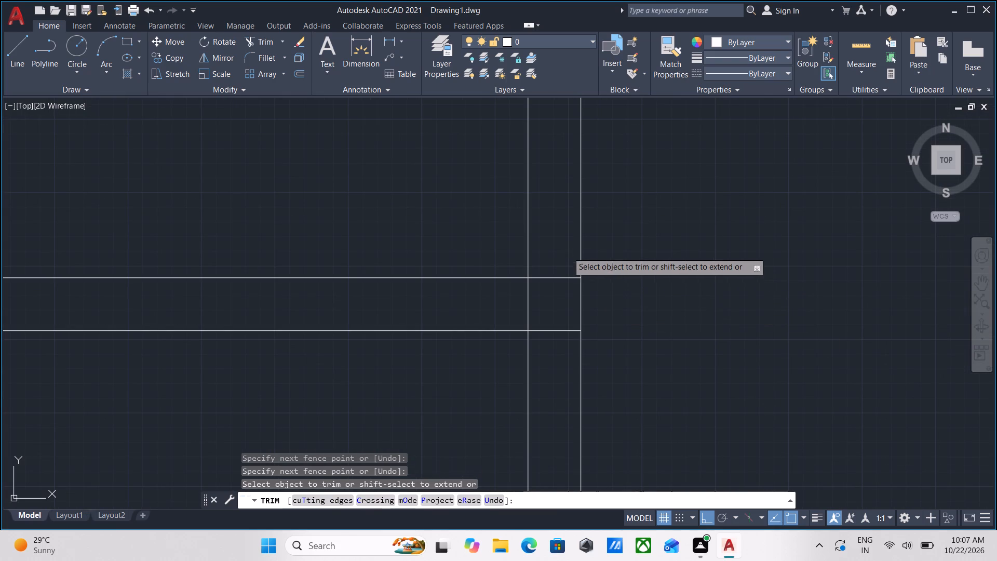
{"action": "left_click", "coordinate": [554, 302]}
{"action": "left_click", "coordinate": [546, 303]}
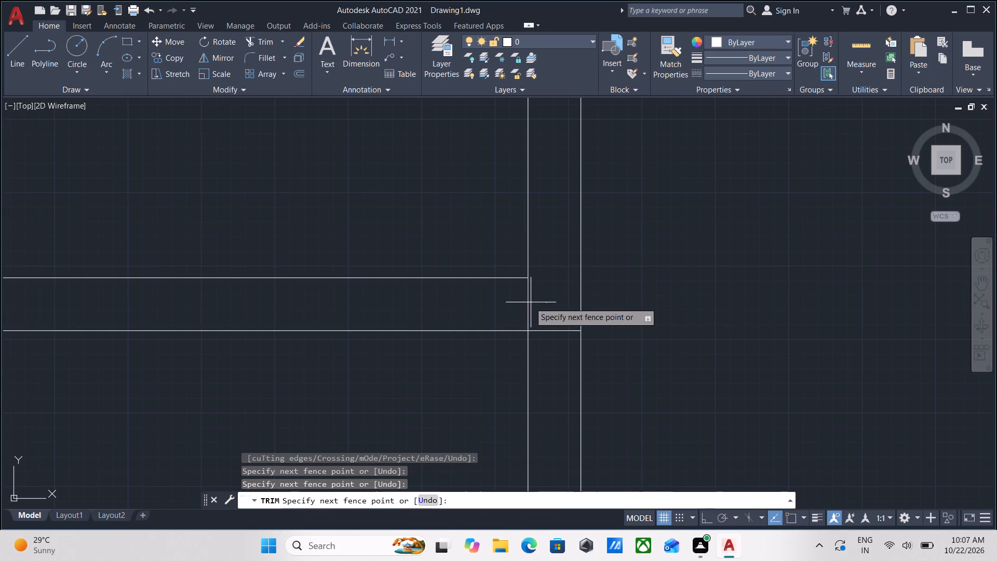
{"action": "left_click", "coordinate": [487, 296]}
{"action": "key", "text": "Escape"}
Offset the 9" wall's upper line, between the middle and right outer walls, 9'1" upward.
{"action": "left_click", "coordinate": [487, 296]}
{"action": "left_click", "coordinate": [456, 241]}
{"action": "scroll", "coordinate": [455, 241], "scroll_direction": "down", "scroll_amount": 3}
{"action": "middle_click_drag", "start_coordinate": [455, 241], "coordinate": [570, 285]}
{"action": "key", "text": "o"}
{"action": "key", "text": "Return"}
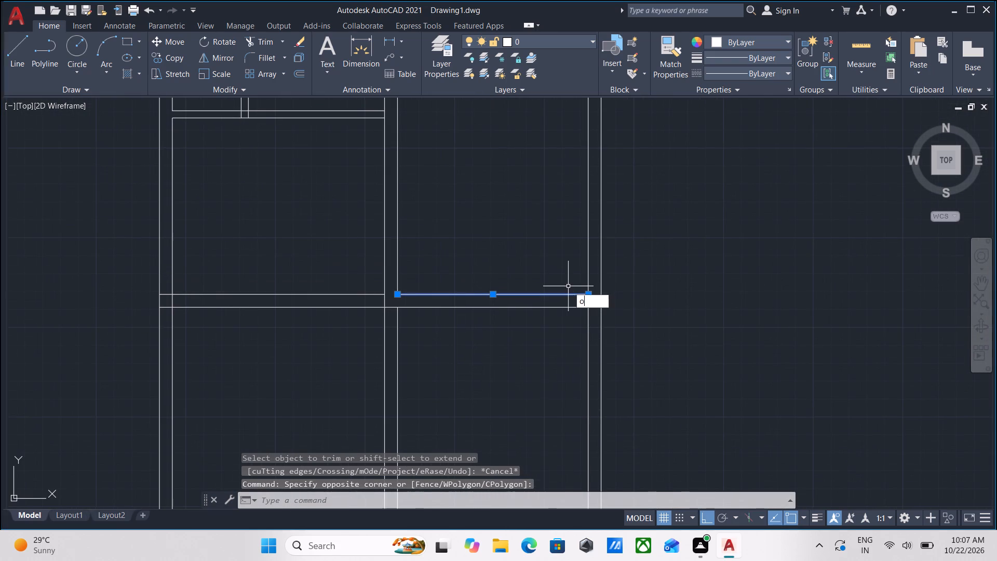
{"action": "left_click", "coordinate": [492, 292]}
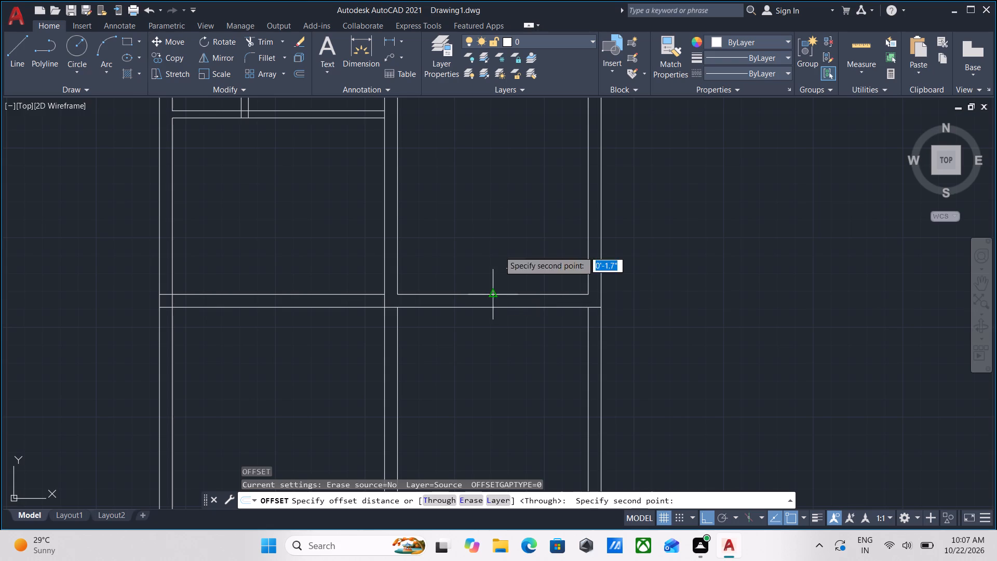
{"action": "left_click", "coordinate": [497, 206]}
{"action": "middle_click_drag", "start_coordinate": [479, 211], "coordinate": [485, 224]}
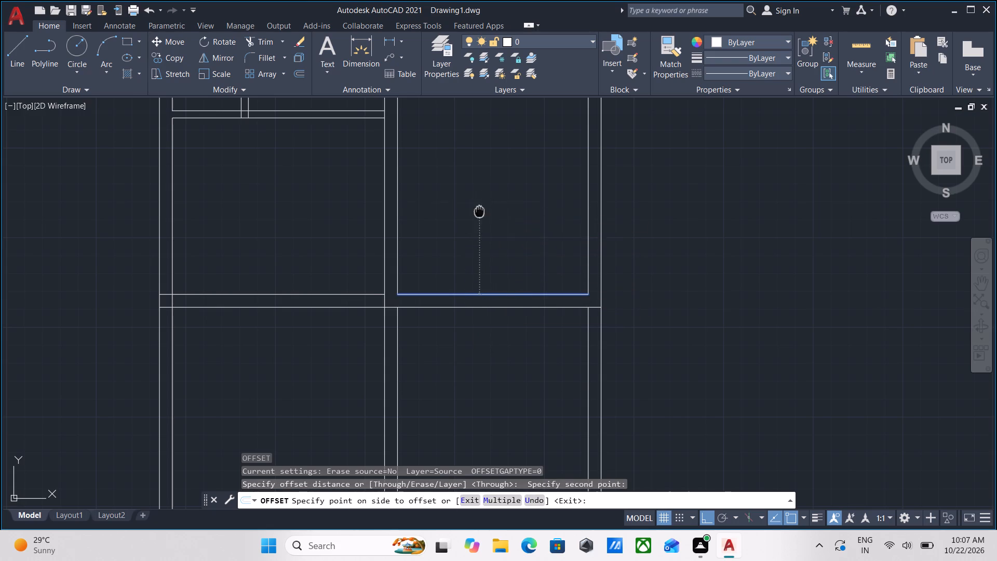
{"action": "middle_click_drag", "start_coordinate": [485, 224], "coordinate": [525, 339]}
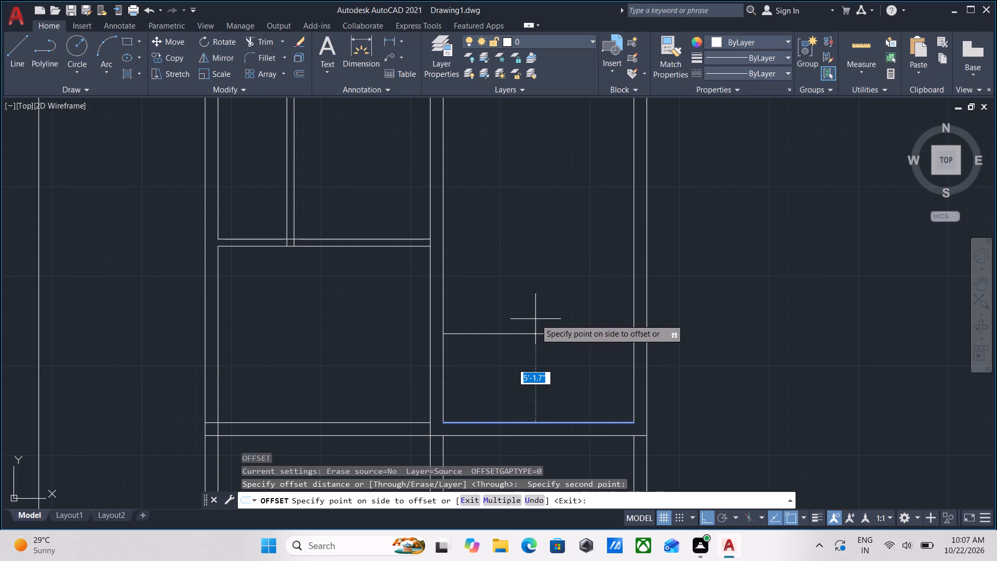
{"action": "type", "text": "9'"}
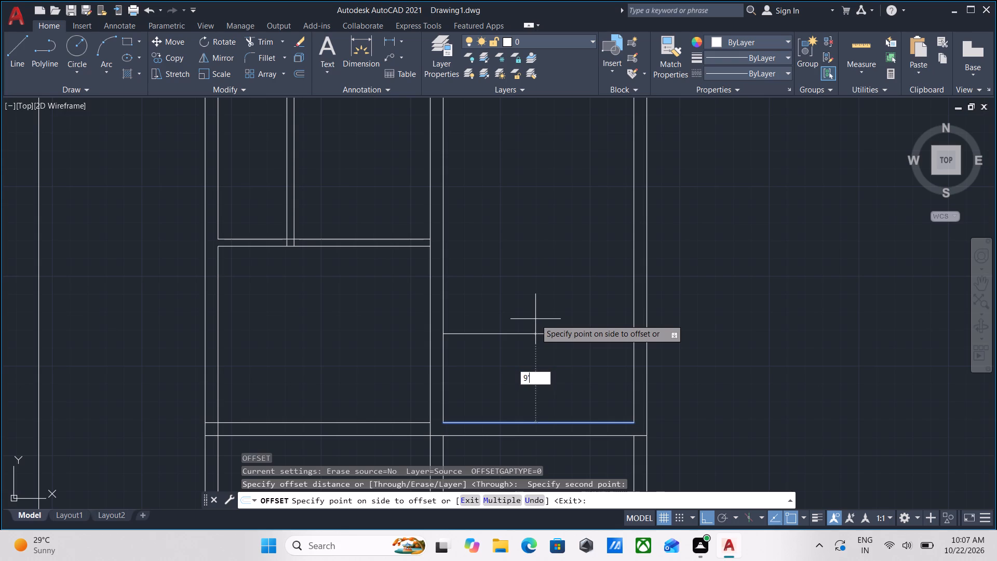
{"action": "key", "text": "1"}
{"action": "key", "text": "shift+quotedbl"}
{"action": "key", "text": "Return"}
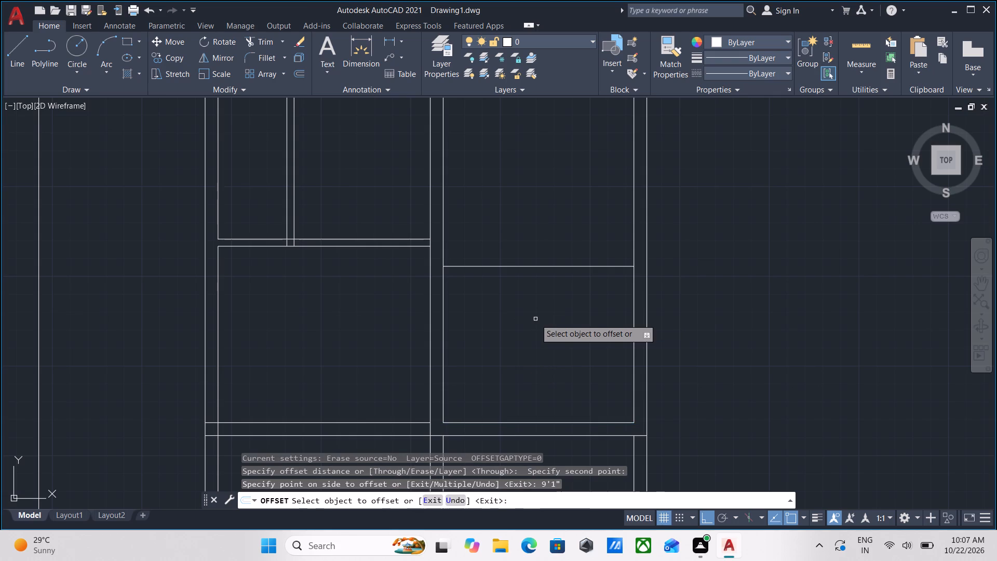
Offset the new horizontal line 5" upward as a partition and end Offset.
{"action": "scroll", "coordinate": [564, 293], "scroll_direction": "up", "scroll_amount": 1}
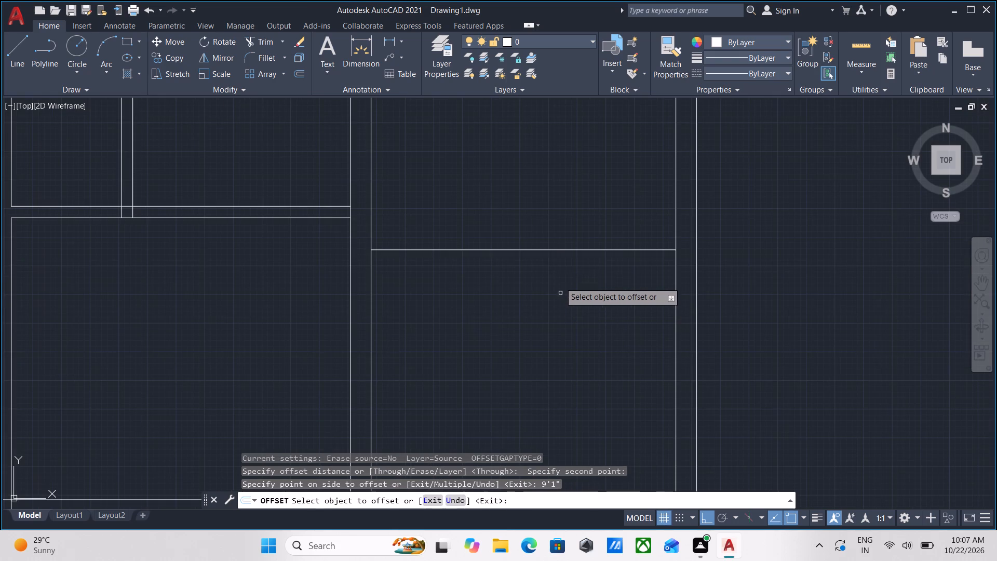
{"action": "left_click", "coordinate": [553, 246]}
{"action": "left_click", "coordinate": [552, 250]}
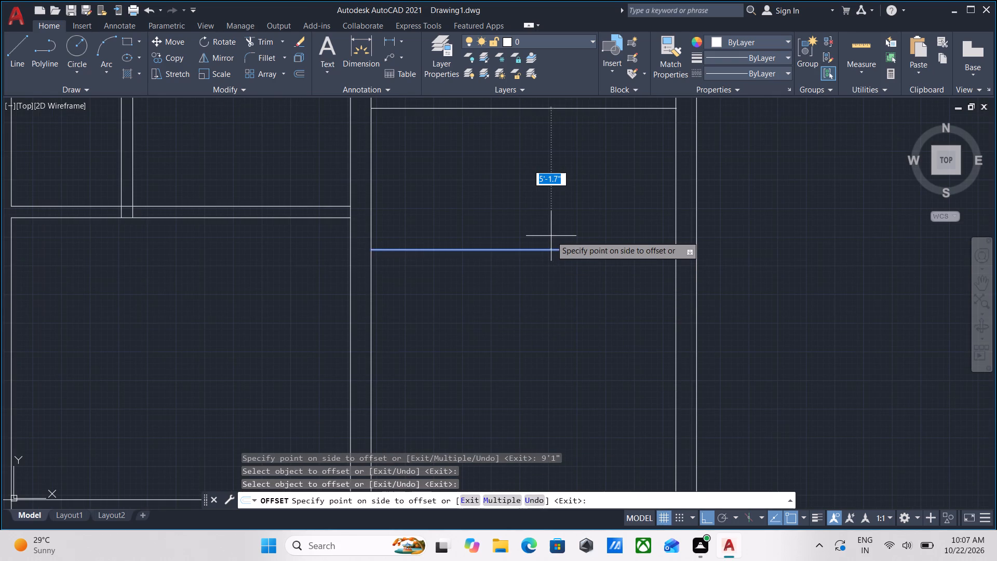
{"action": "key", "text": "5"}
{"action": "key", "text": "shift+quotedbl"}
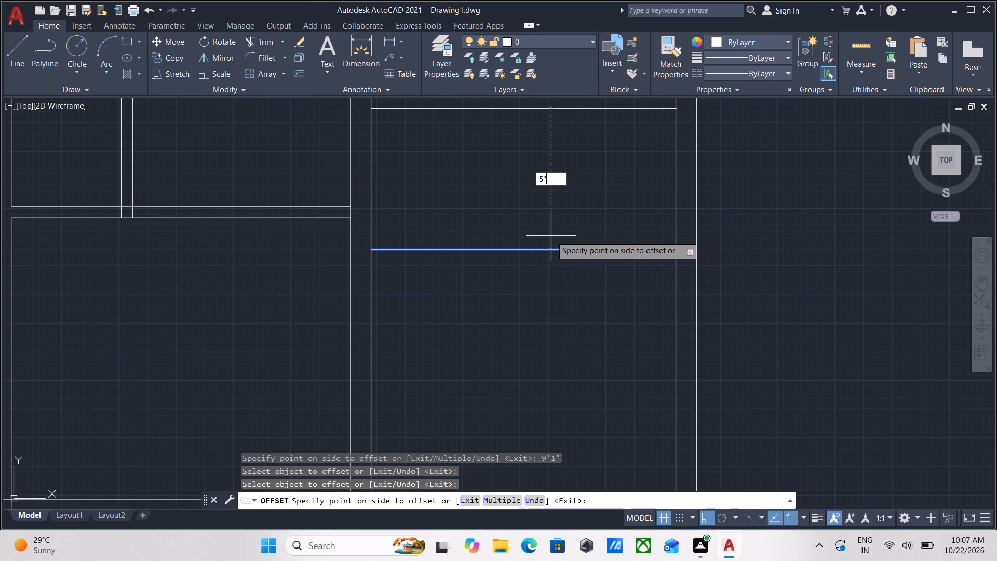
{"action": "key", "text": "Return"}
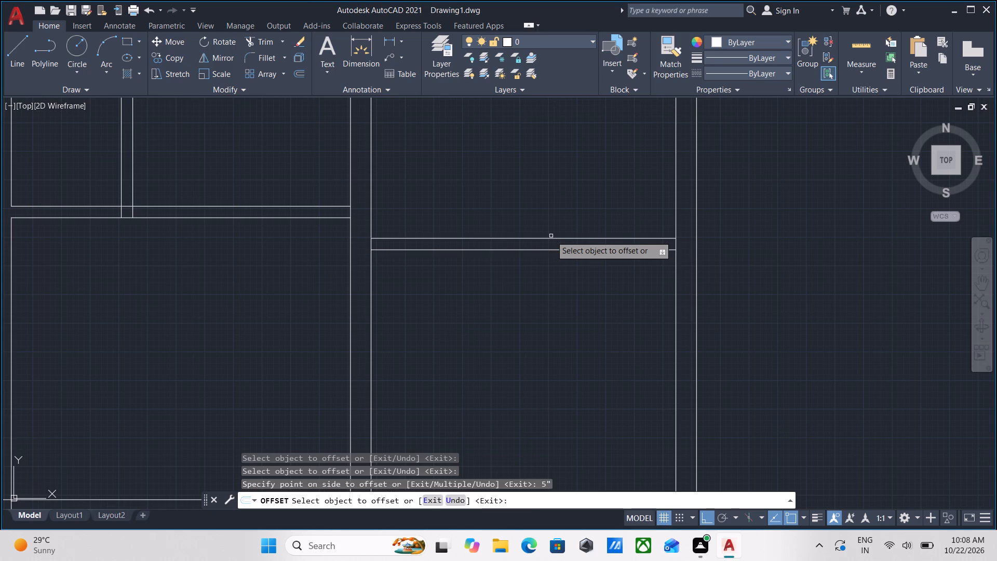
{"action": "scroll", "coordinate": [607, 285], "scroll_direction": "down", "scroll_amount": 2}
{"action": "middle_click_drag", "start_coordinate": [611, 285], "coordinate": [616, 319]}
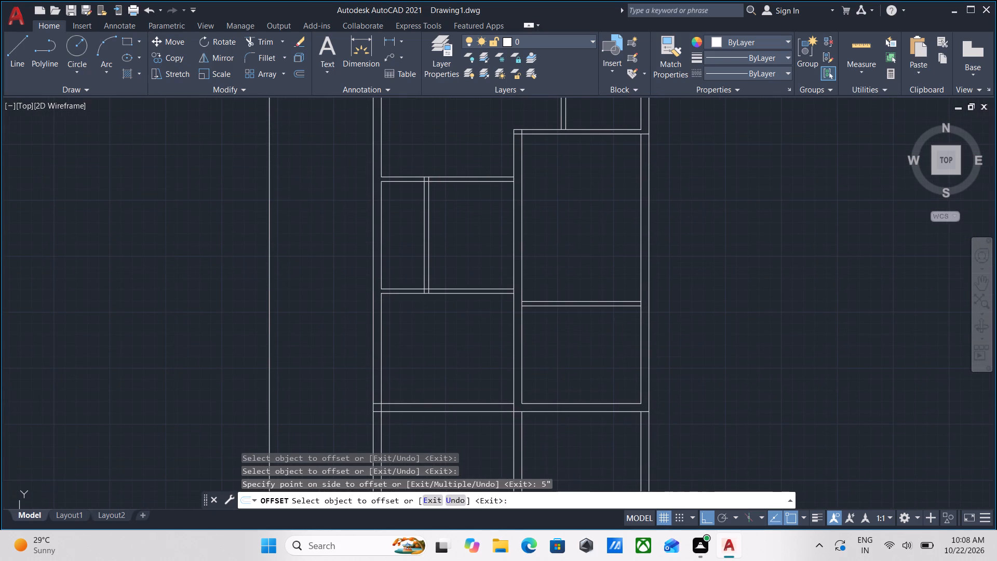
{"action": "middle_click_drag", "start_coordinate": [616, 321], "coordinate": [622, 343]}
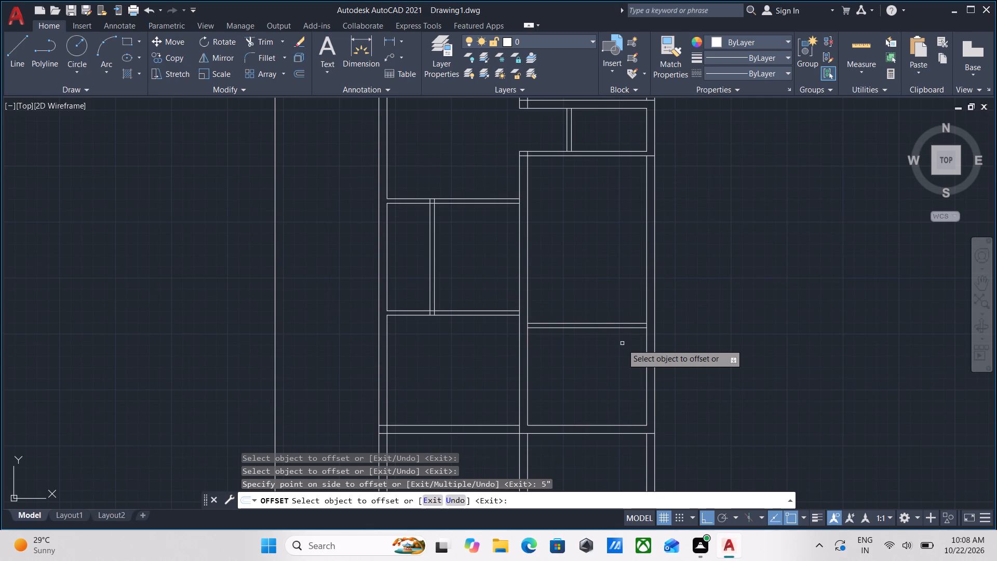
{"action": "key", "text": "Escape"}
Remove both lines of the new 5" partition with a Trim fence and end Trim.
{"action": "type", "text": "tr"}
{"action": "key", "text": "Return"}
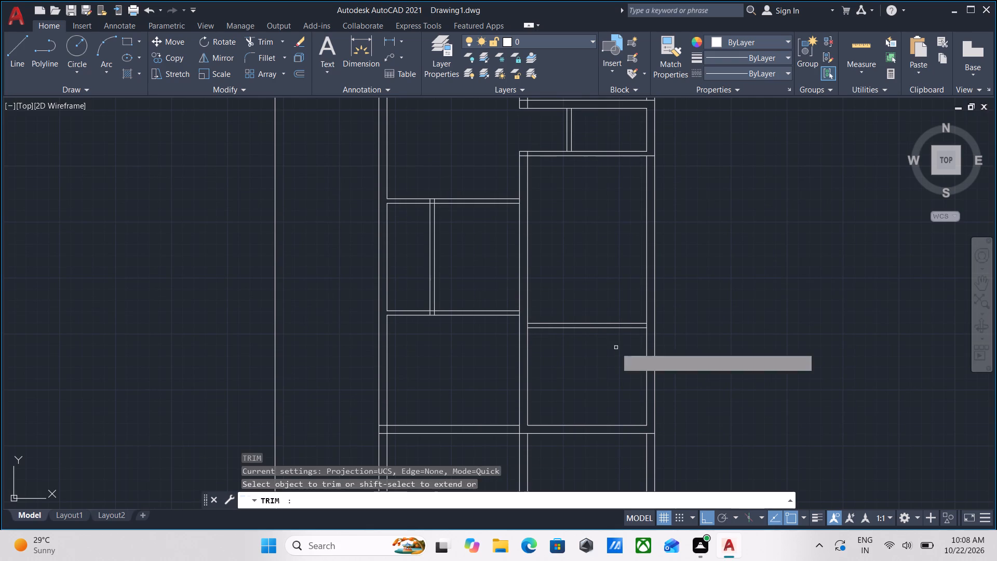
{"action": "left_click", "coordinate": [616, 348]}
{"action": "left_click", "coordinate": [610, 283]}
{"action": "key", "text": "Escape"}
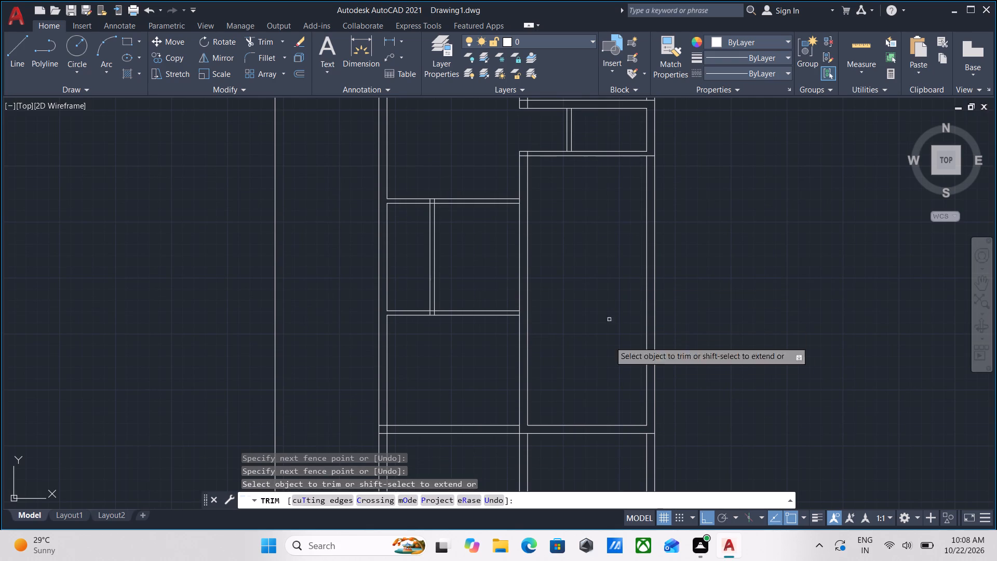
Offset the 9" wall's upper line, between the middle and right outer walls, 6' upward.
{"action": "scroll", "coordinate": [597, 419], "scroll_direction": "up", "scroll_amount": 3}
{"action": "middle_click_drag", "start_coordinate": [585, 430], "coordinate": [589, 387]}
{"action": "left_click", "coordinate": [587, 410]}
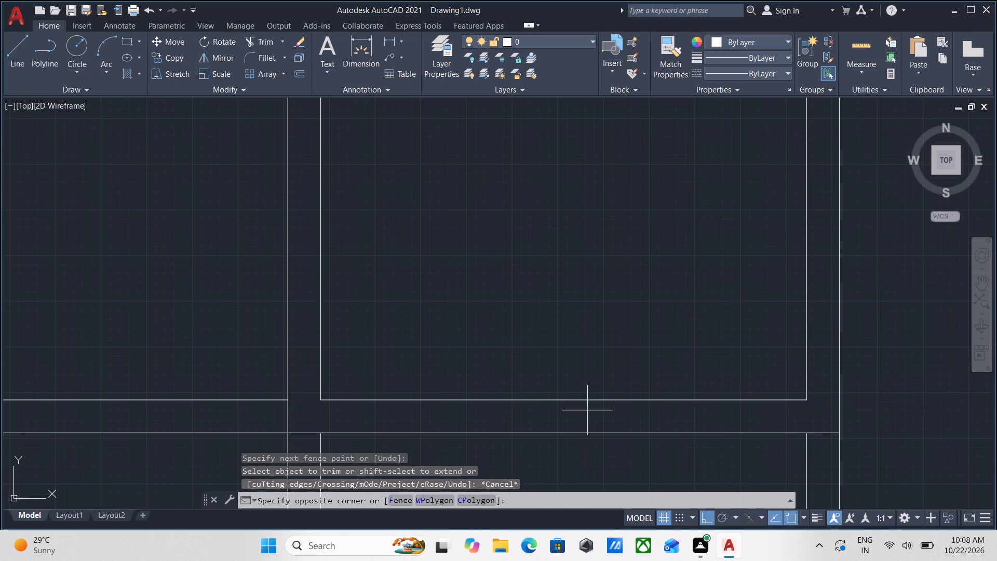
{"action": "left_click", "coordinate": [571, 379]}
{"action": "key", "text": "o"}
{"action": "key", "text": "Return"}
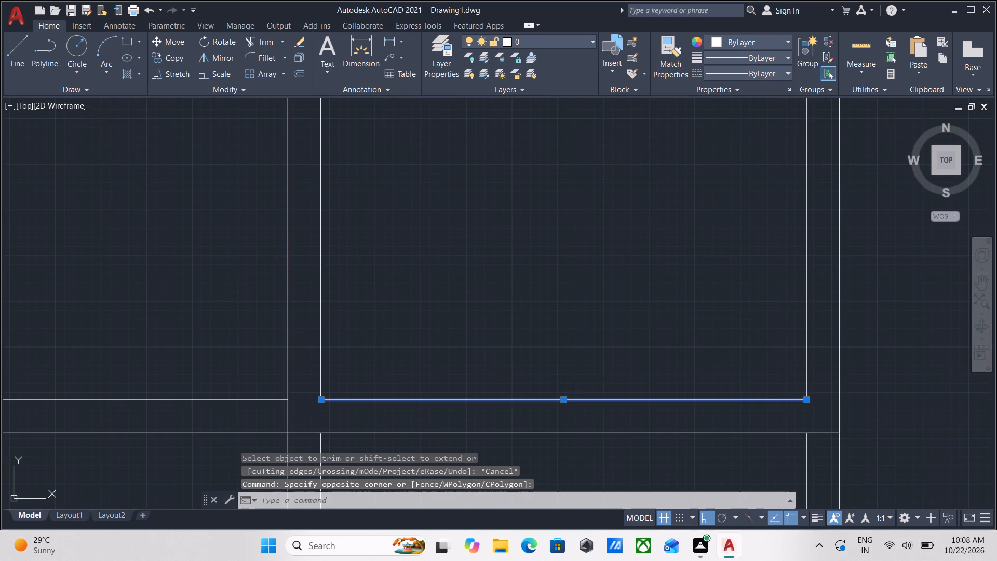
{"action": "left_click", "coordinate": [562, 398]}
{"action": "left_click", "coordinate": [556, 333]}
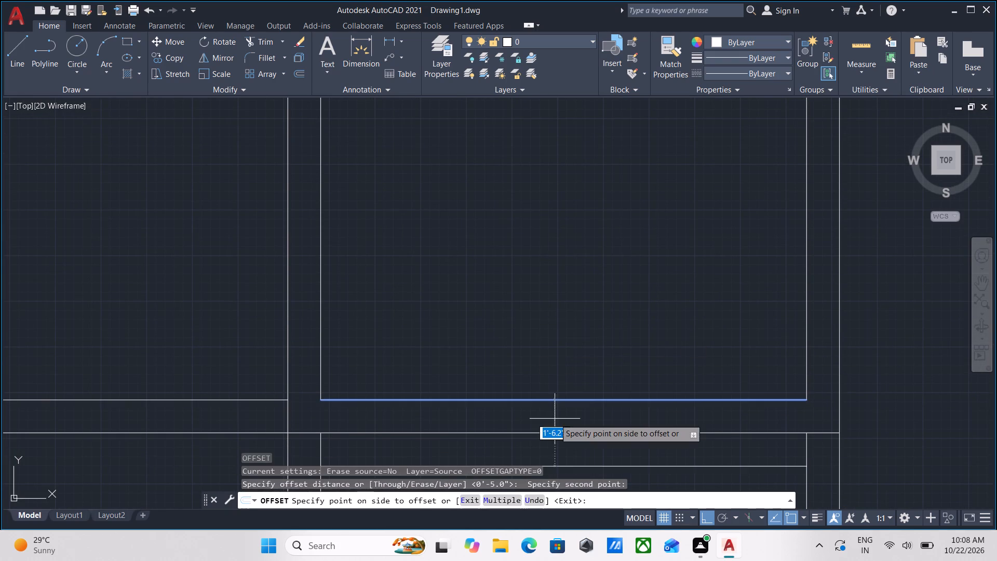
{"action": "type", "text": "6'"}
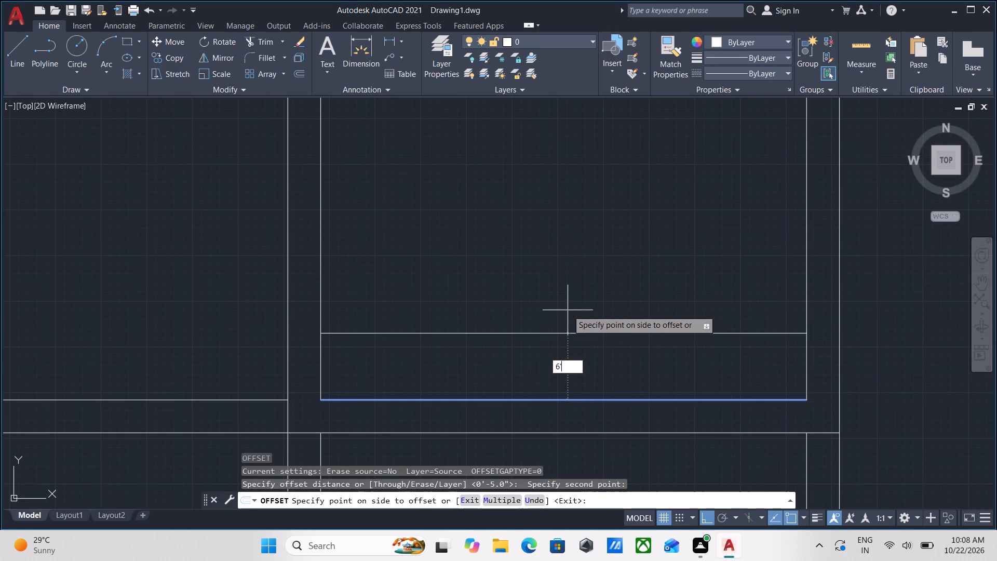
{"action": "key", "text": "Return"}
Offset the new horizontal line 5" upward as a partition and end Offset.
{"action": "middle_click_drag", "start_coordinate": [568, 310], "coordinate": [587, 413]}
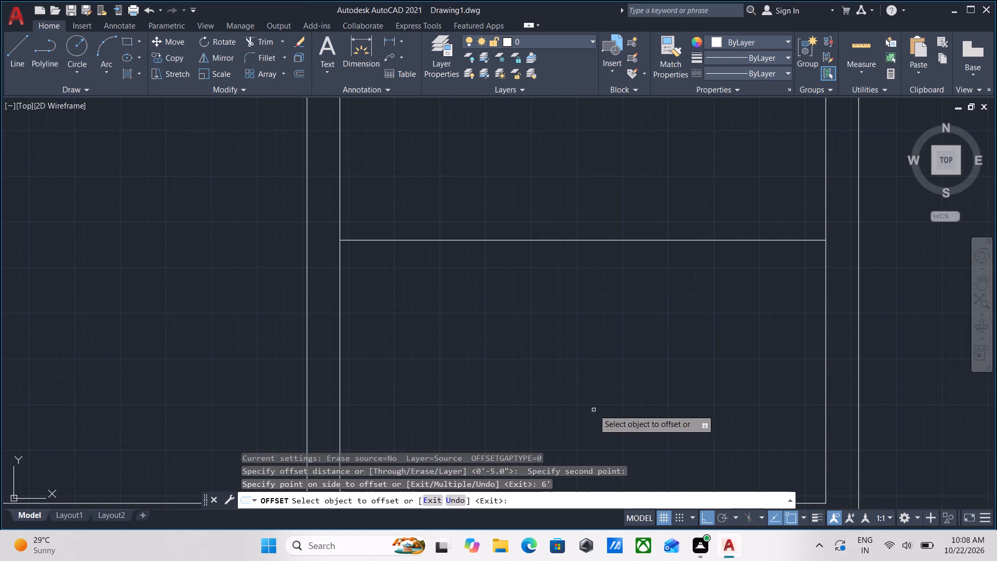
{"action": "scroll", "coordinate": [583, 369], "scroll_direction": "up", "scroll_amount": 1}
{"action": "middle_click_drag", "start_coordinate": [583, 369], "coordinate": [577, 408]}
{"action": "scroll", "coordinate": [585, 291], "scroll_direction": "down", "scroll_amount": 2}
{"action": "middle_click_drag", "start_coordinate": [585, 291], "coordinate": [587, 382]}
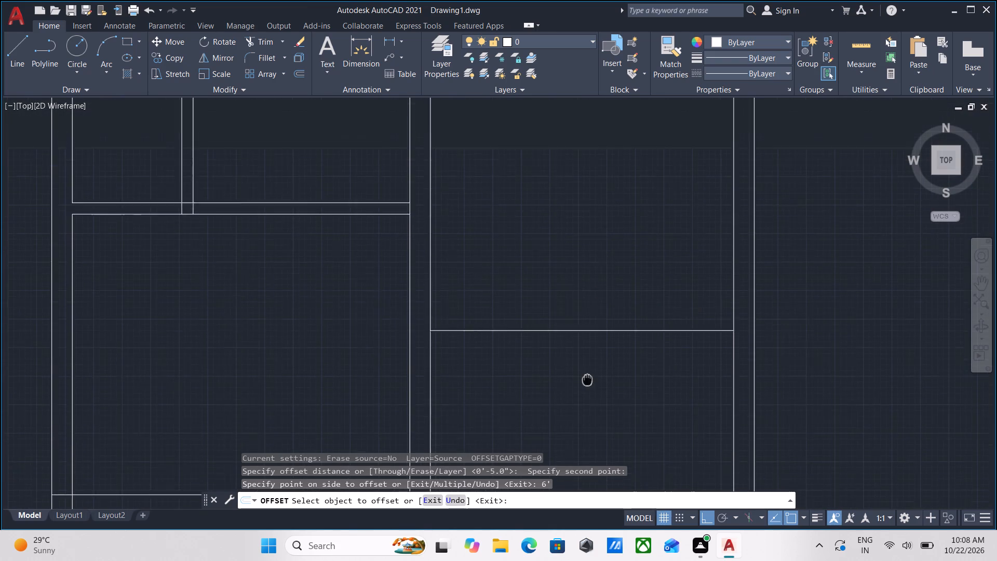
{"action": "middle_click_drag", "start_coordinate": [587, 382], "coordinate": [587, 383]}
{"action": "left_click", "coordinate": [594, 349]}
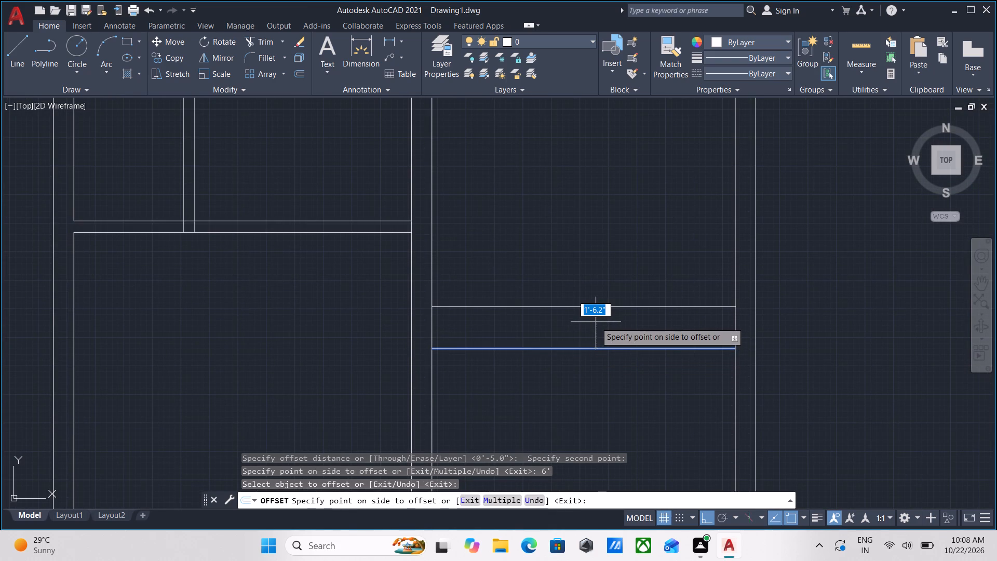
{"action": "key", "text": "5"}
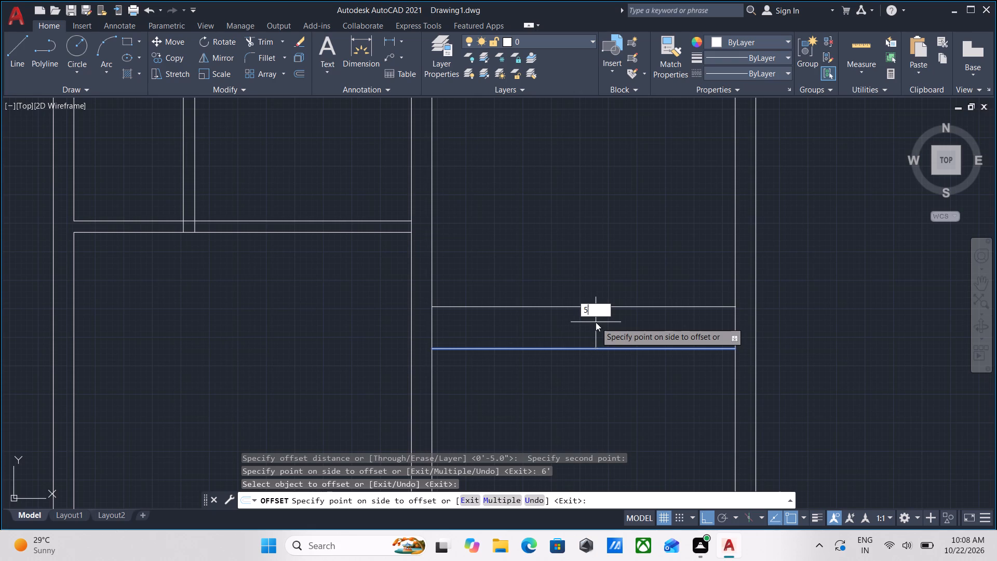
{"action": "key", "text": "shift+quotedbl"}
{"action": "key", "text": "Return"}
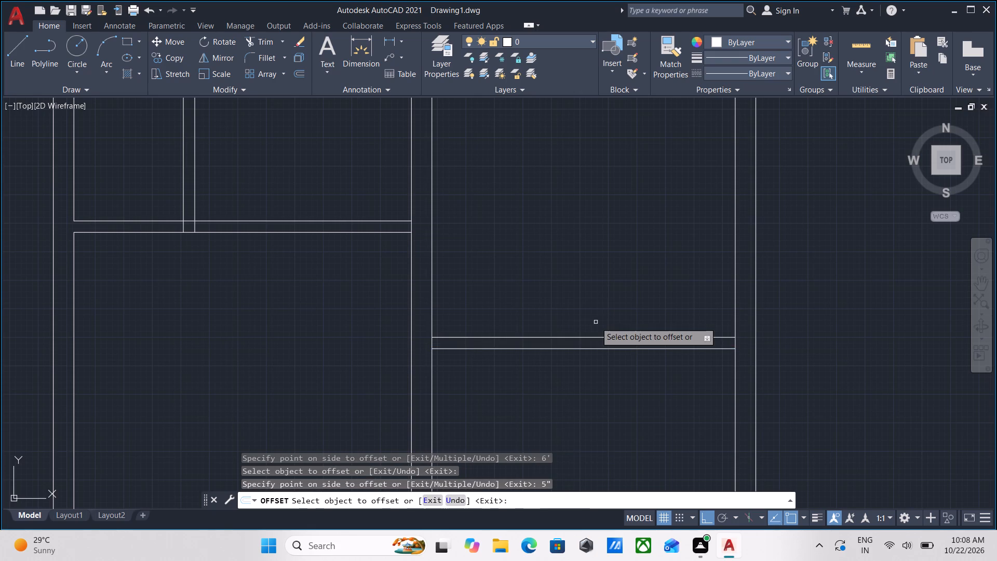
{"action": "scroll", "coordinate": [596, 326], "scroll_direction": "down", "scroll_amount": 1}
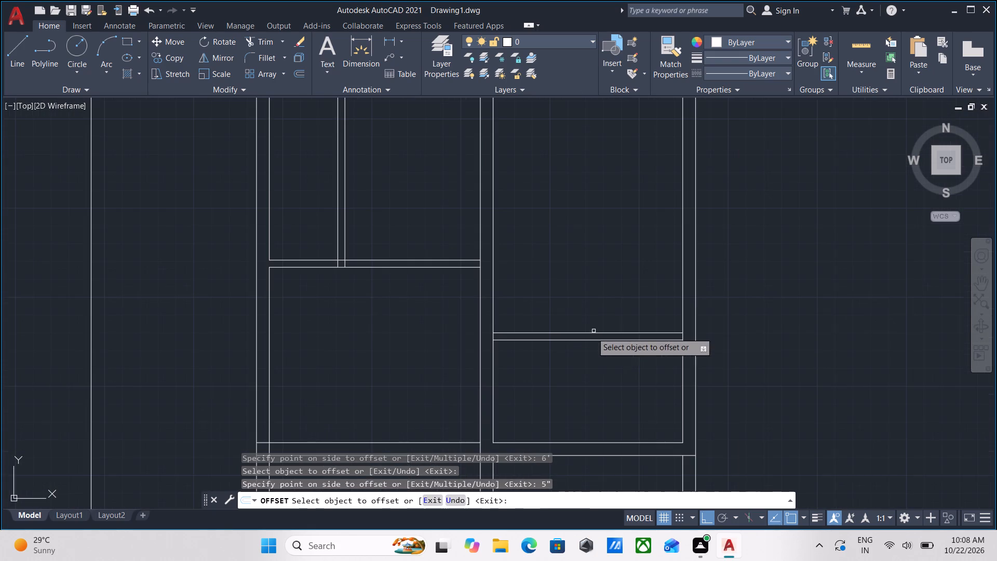
{"action": "key", "text": "Escape"}
Extend both partition lines to the middle wall's far face and the right outer wall's outer face, and end Extend.
{"action": "type", "text": "ex"}
{"action": "key", "text": "Return"}
{"action": "scroll", "coordinate": [541, 342], "scroll_direction": "up", "scroll_amount": 1}
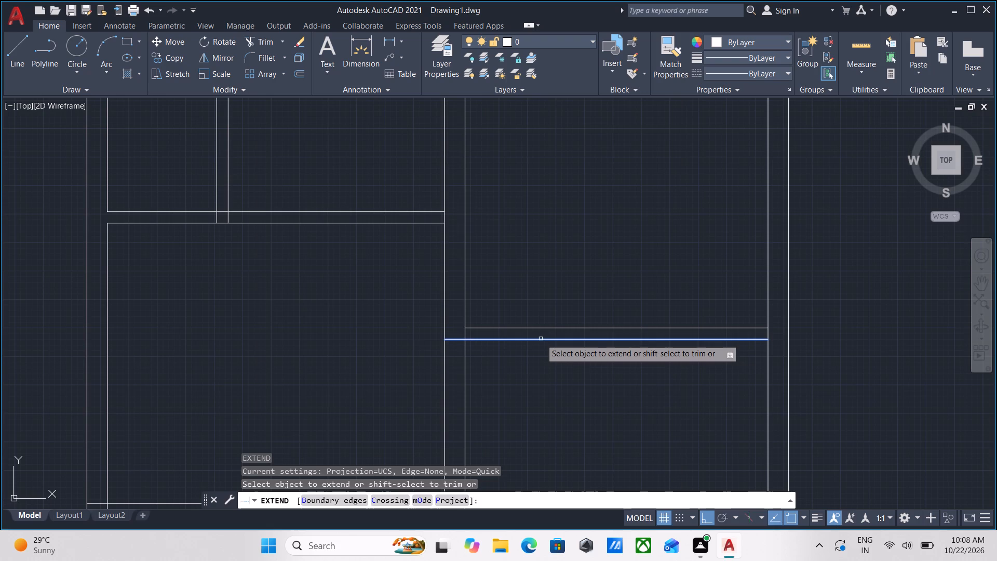
{"action": "left_click", "coordinate": [541, 338]}
{"action": "left_click", "coordinate": [522, 329]}
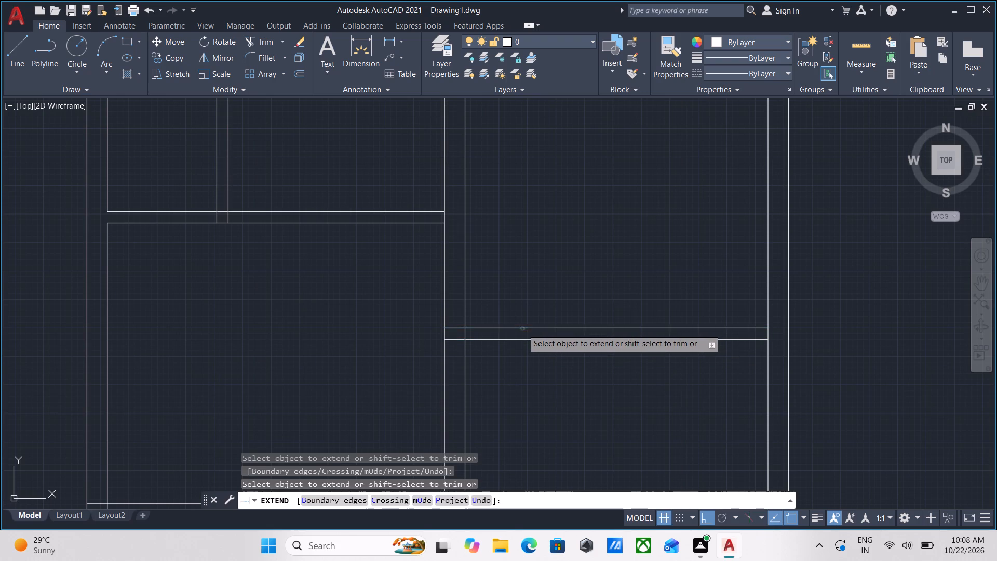
{"action": "left_click", "coordinate": [747, 340]}
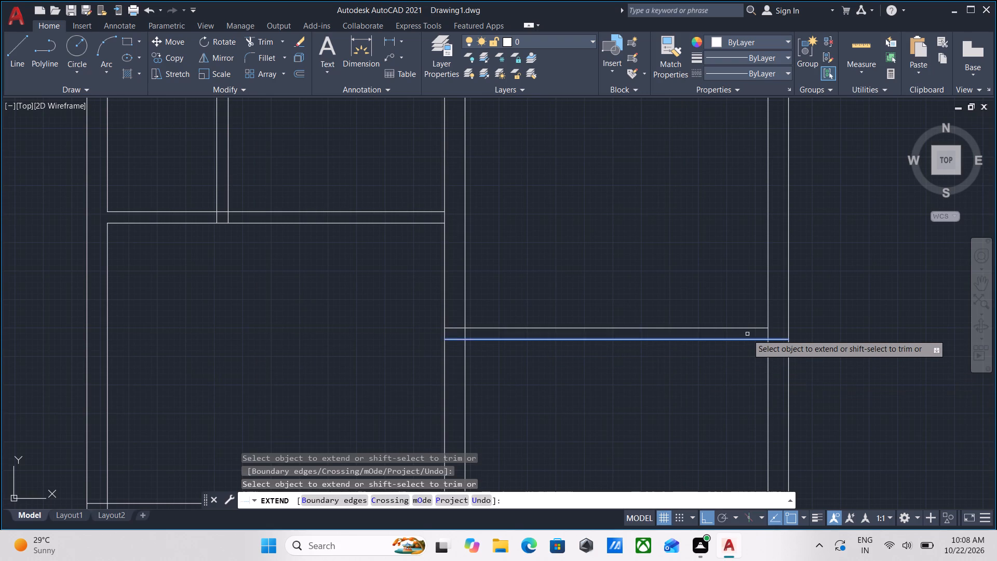
{"action": "left_click", "coordinate": [747, 329]}
{"action": "scroll", "coordinate": [673, 386], "scroll_direction": "down", "scroll_amount": 1}
{"action": "middle_click_drag", "start_coordinate": [673, 386], "coordinate": [685, 355]}
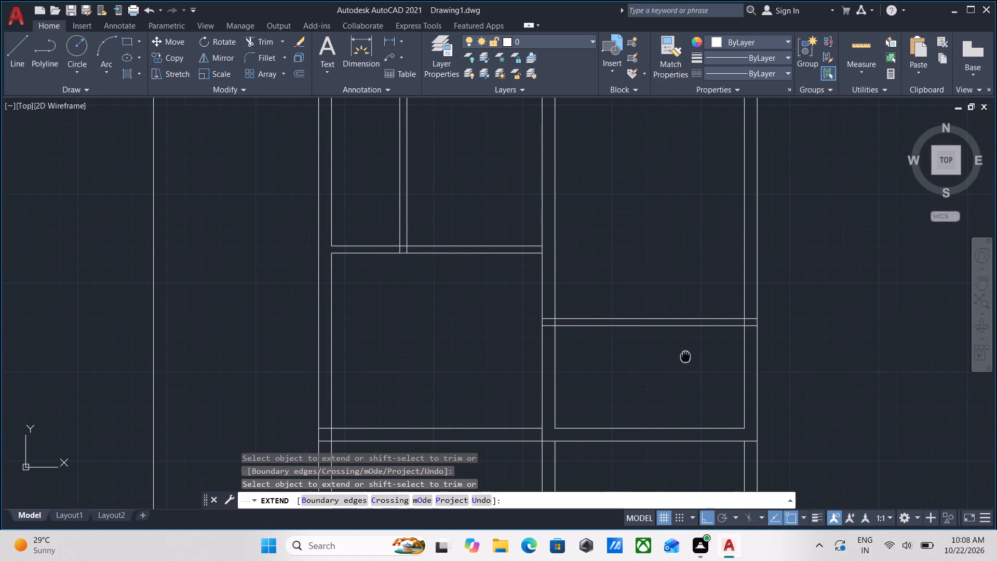
{"action": "key", "text": "Escape"}
Measure the room enclosed below the new 5" partition between the middle and right outer walls using quick MEASUREGEOM.
{"action": "type", "text": "mea"}
{"action": "key", "text": "Return"}
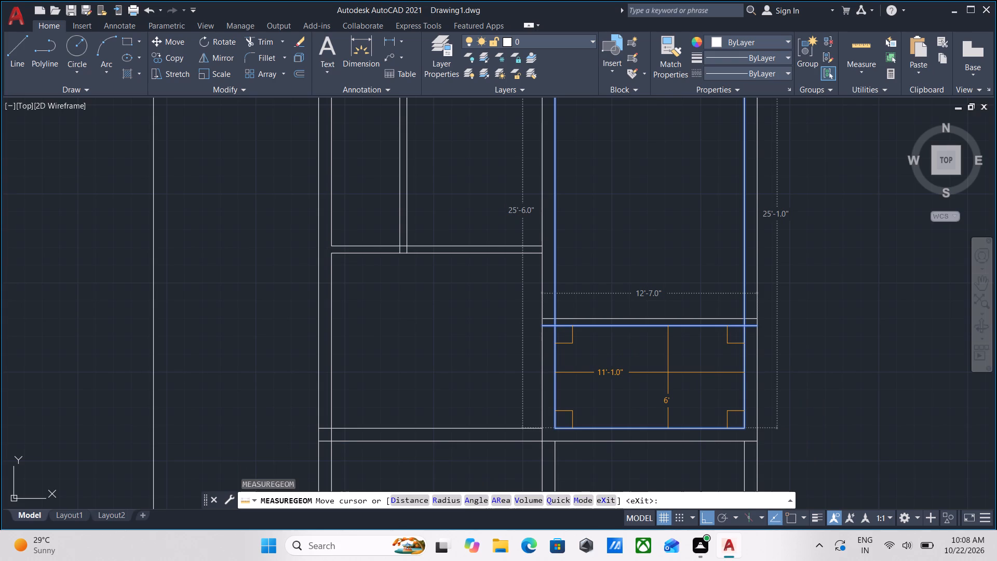
{"action": "scroll", "coordinate": [679, 368], "scroll_direction": "down", "scroll_amount": 2}
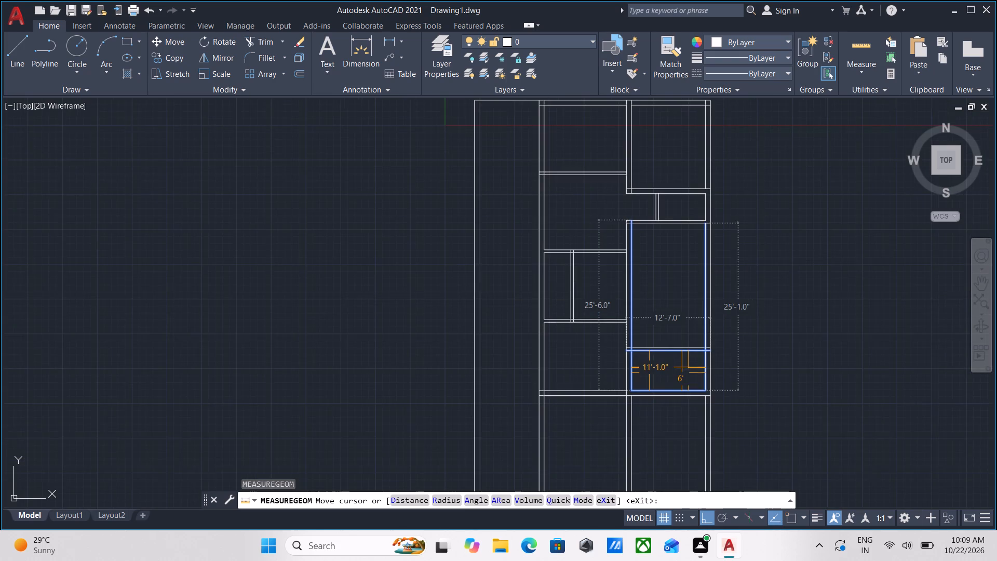
{"action": "middle_click_drag", "start_coordinate": [682, 365], "coordinate": [675, 324]}
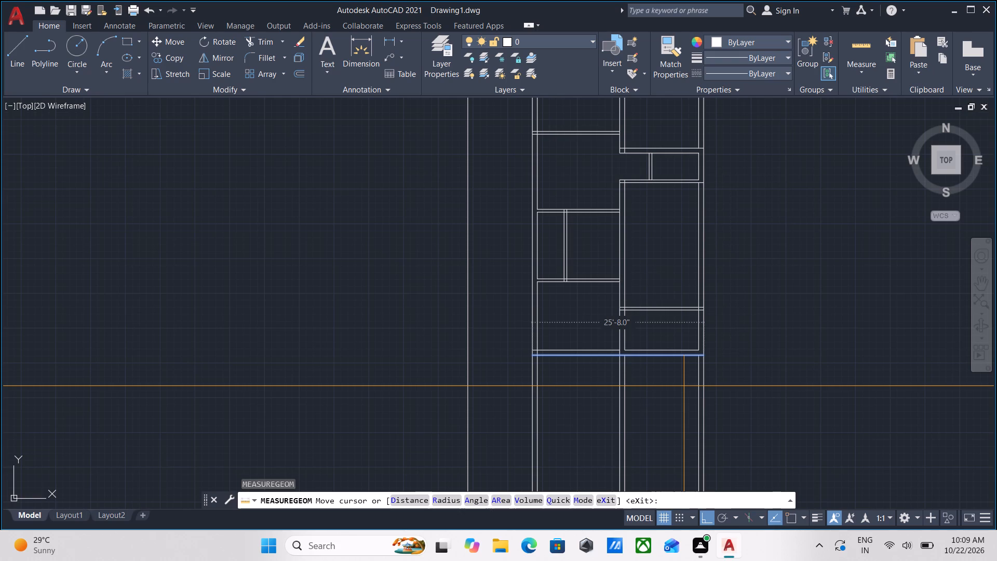
{"action": "key", "text": "Escape"}
Trim away both lines of the right outer wall below the horizontal 9" wall with a fence.
{"action": "scroll", "coordinate": [711, 396], "scroll_direction": "up", "scroll_amount": 1}
{"action": "type", "text": "tr"}
{"action": "key", "text": "Return"}
{"action": "left_click", "coordinate": [708, 397]}
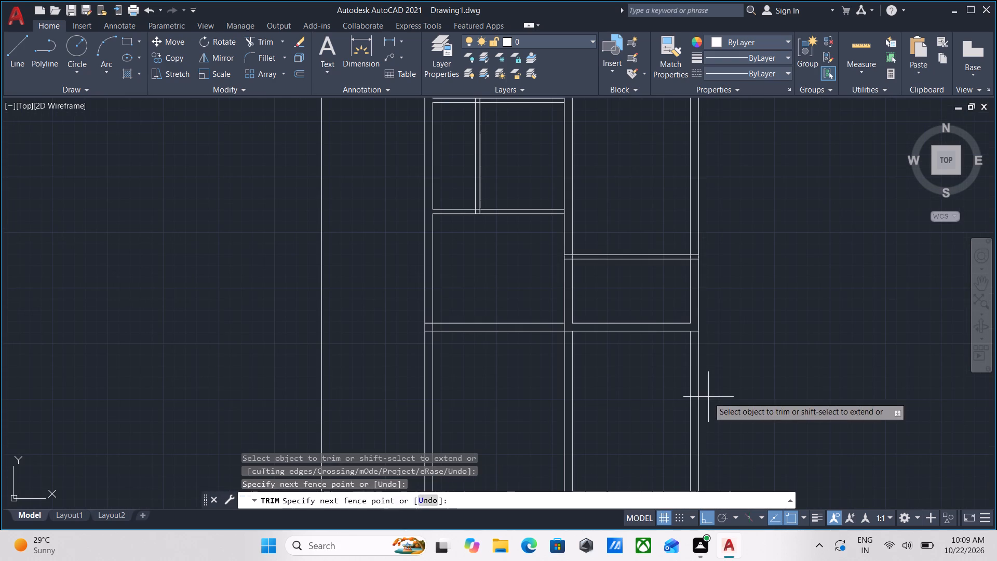
{"action": "left_click", "coordinate": [634, 396]}
{"action": "middle_click_drag", "start_coordinate": [634, 395], "coordinate": [657, 435]}
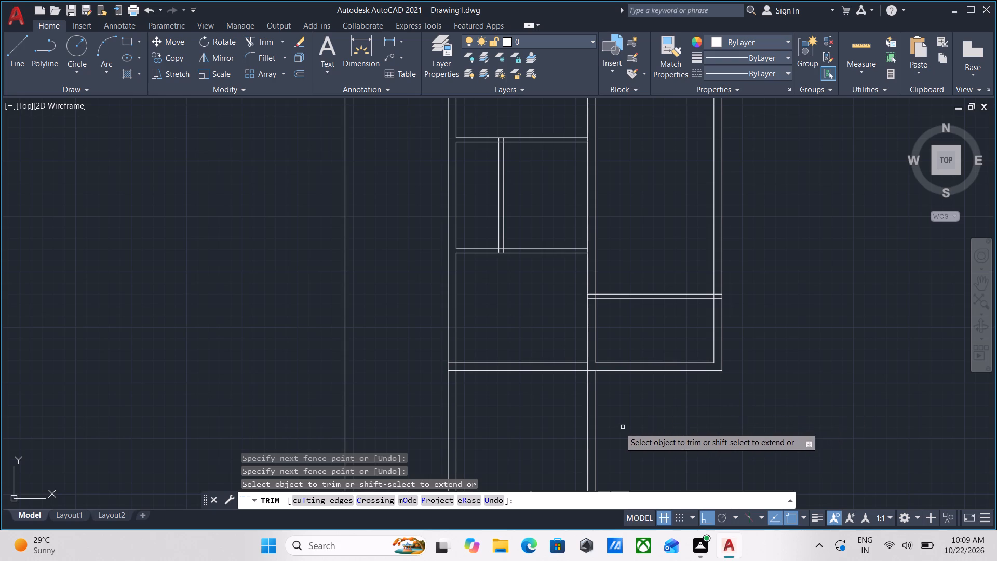
Trim away the middle wall's right-hand line below the horizontal 9" wall and end Trim.
{"action": "scroll", "coordinate": [619, 437], "scroll_direction": "up", "scroll_amount": 2}
{"action": "scroll", "coordinate": [592, 390], "scroll_direction": "down", "scroll_amount": 1}
{"action": "middle_click_drag", "start_coordinate": [591, 389], "coordinate": [592, 388]}
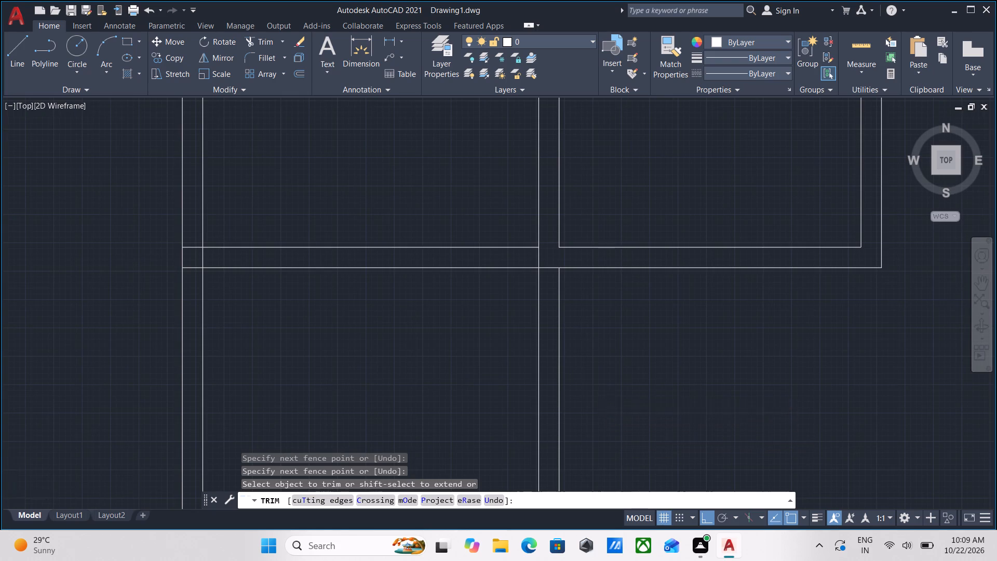
{"action": "middle_click_drag", "start_coordinate": [592, 388], "coordinate": [615, 387]}
{"action": "scroll", "coordinate": [616, 387], "scroll_direction": "up", "scroll_amount": 1}
{"action": "left_click", "coordinate": [599, 382]}
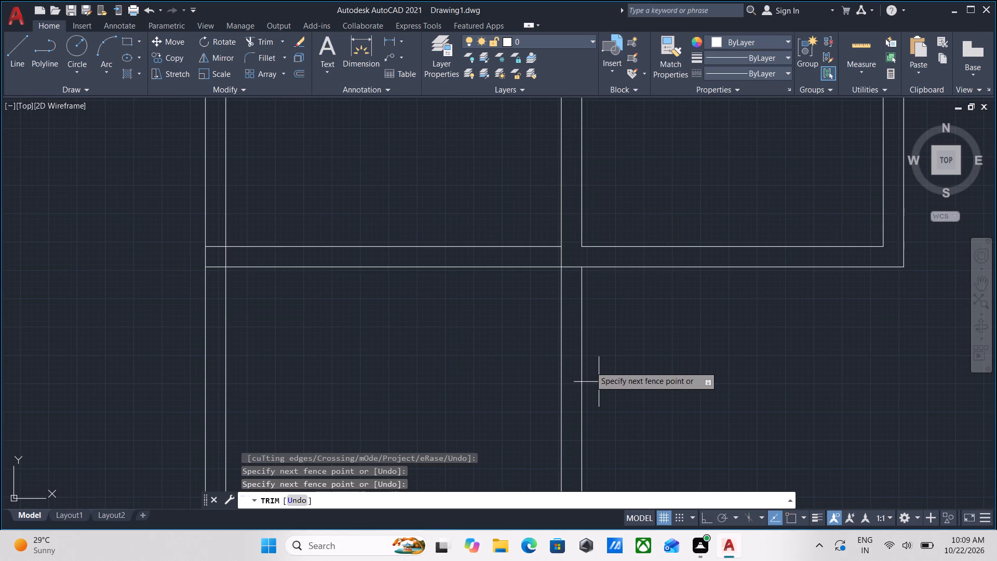
{"action": "left_click", "coordinate": [570, 335]}
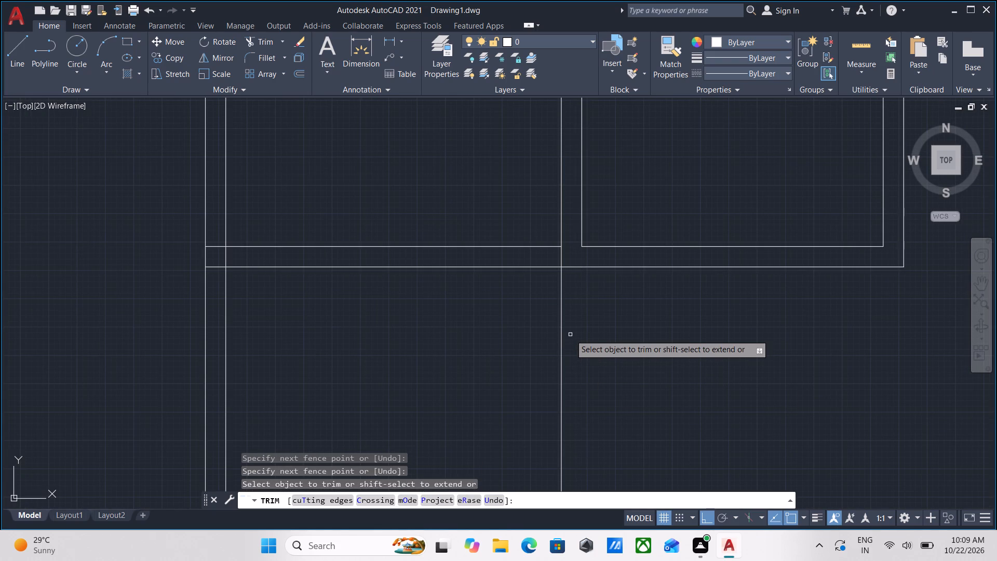
{"action": "key", "text": "Escape"}
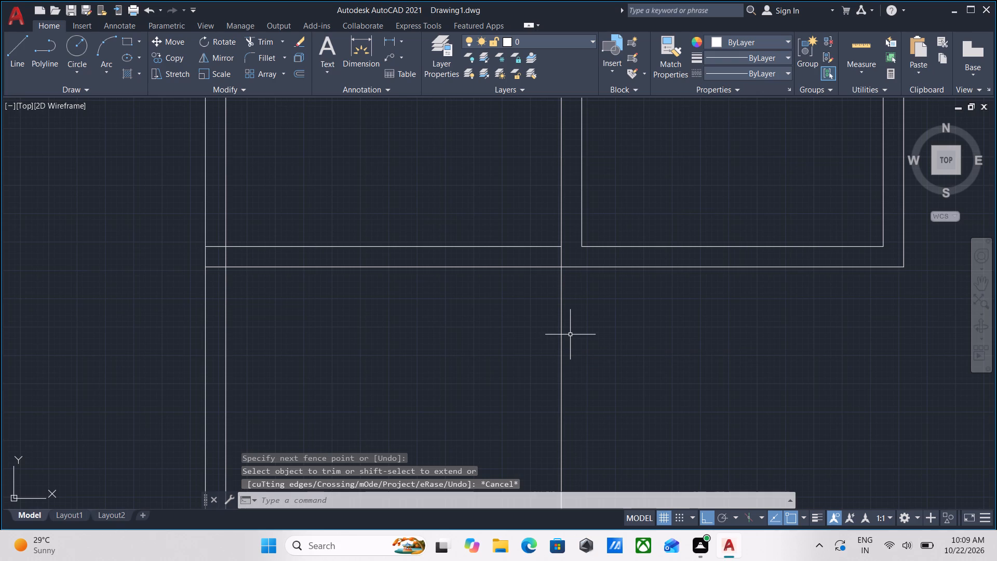
Trim the middle wall's left-hand line out of the horizontal 9" wall's thickness at their junction and end Trim.
{"action": "scroll", "coordinate": [570, 335], "scroll_direction": "down", "scroll_amount": 1}
{"action": "middle_click_drag", "start_coordinate": [570, 335], "coordinate": [554, 377]}
{"action": "scroll", "coordinate": [560, 340], "scroll_direction": "up", "scroll_amount": 2}
{"action": "key", "text": "t"}
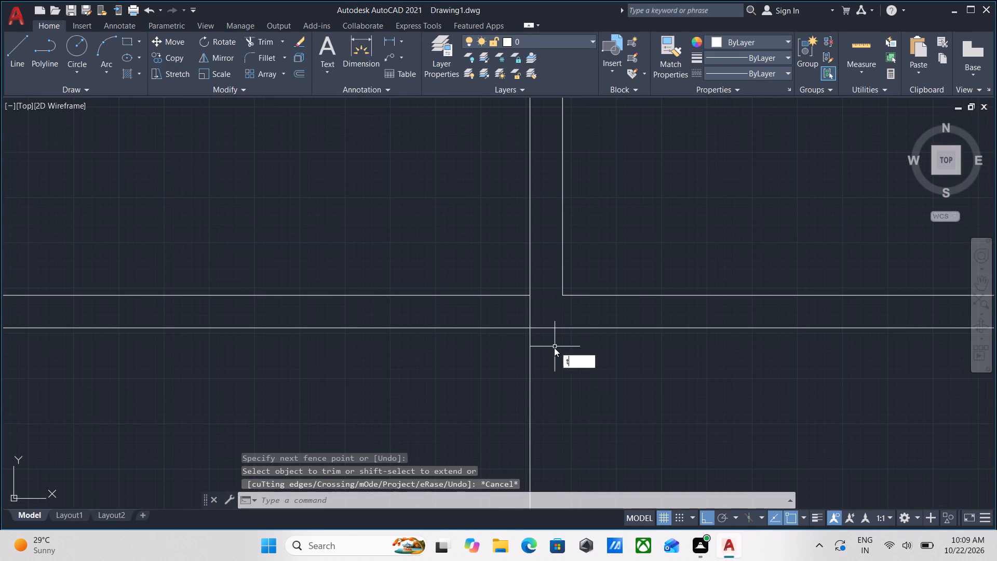
{"action": "key", "text": "r"}
{"action": "key", "text": "Return"}
{"action": "scroll", "coordinate": [539, 328], "scroll_direction": "up", "scroll_amount": 2}
{"action": "left_click", "coordinate": [541, 302]}
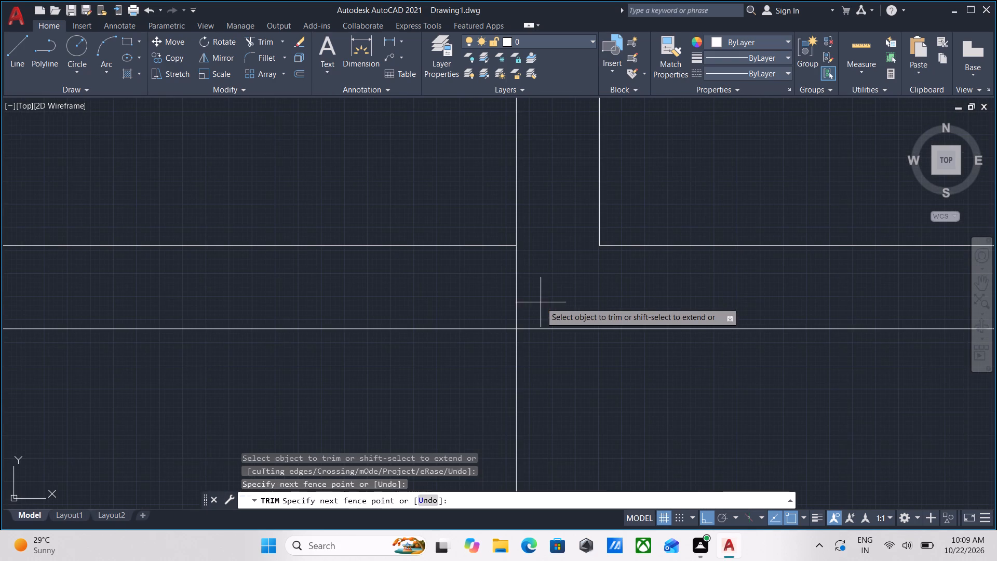
{"action": "left_click", "coordinate": [471, 301]}
{"action": "key", "text": "Escape"}
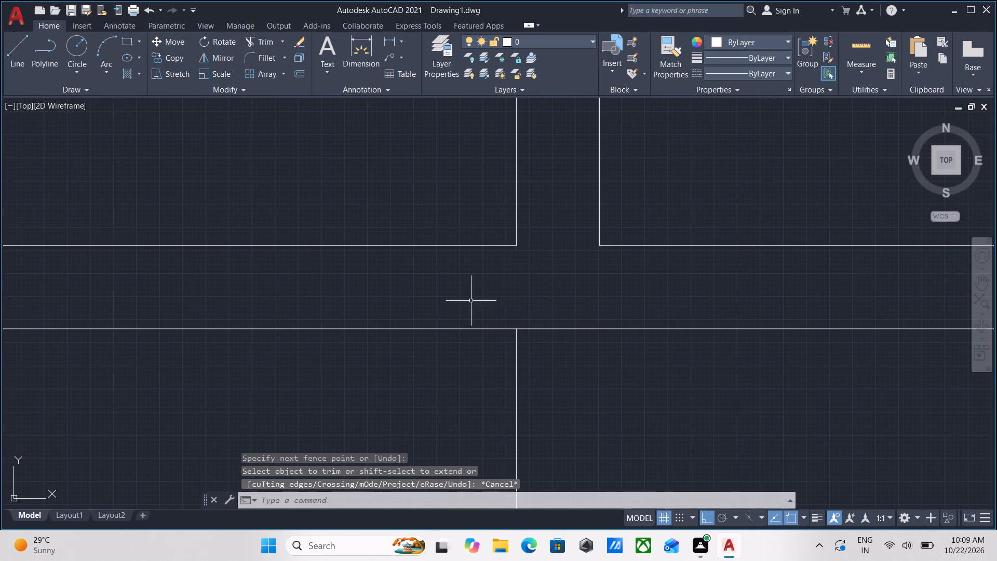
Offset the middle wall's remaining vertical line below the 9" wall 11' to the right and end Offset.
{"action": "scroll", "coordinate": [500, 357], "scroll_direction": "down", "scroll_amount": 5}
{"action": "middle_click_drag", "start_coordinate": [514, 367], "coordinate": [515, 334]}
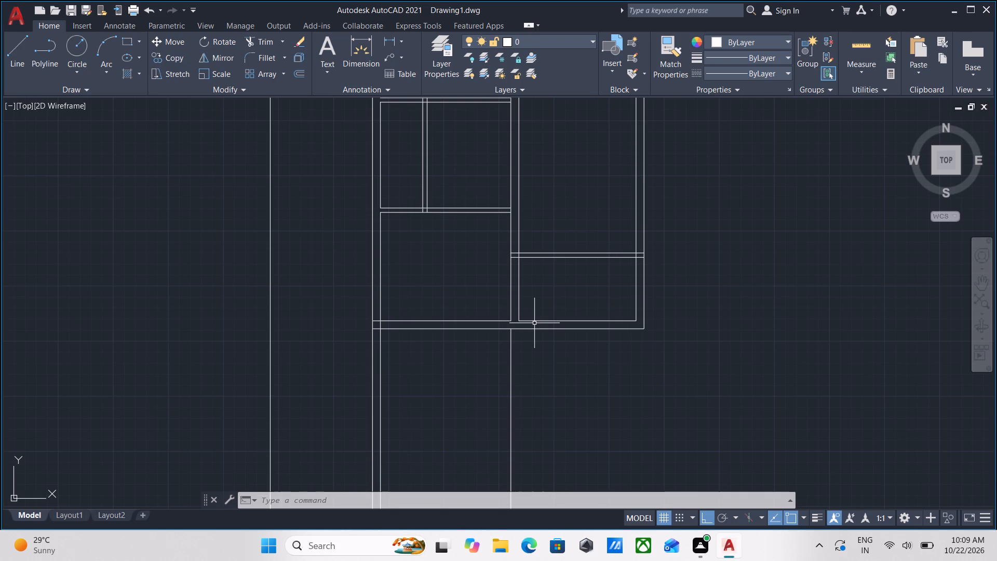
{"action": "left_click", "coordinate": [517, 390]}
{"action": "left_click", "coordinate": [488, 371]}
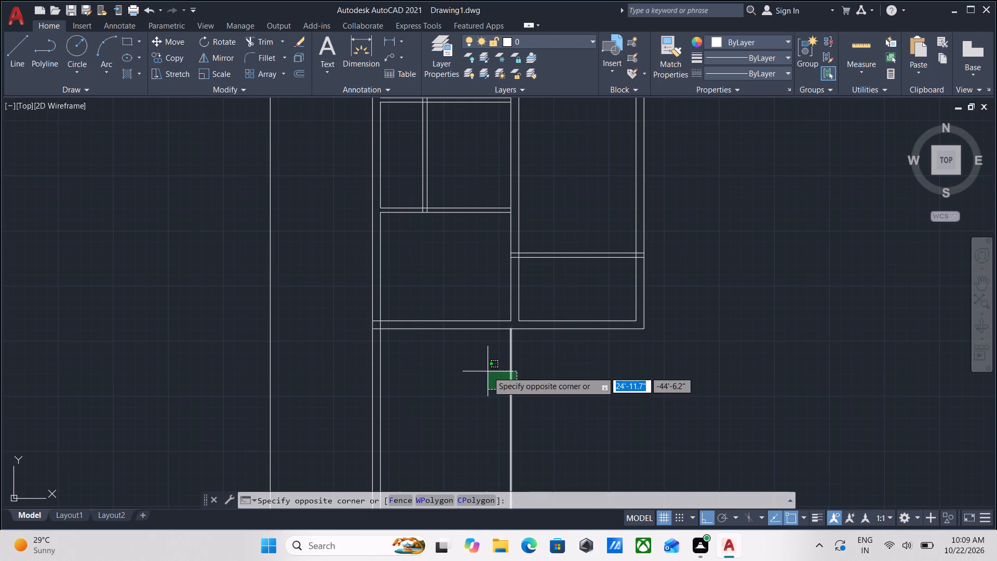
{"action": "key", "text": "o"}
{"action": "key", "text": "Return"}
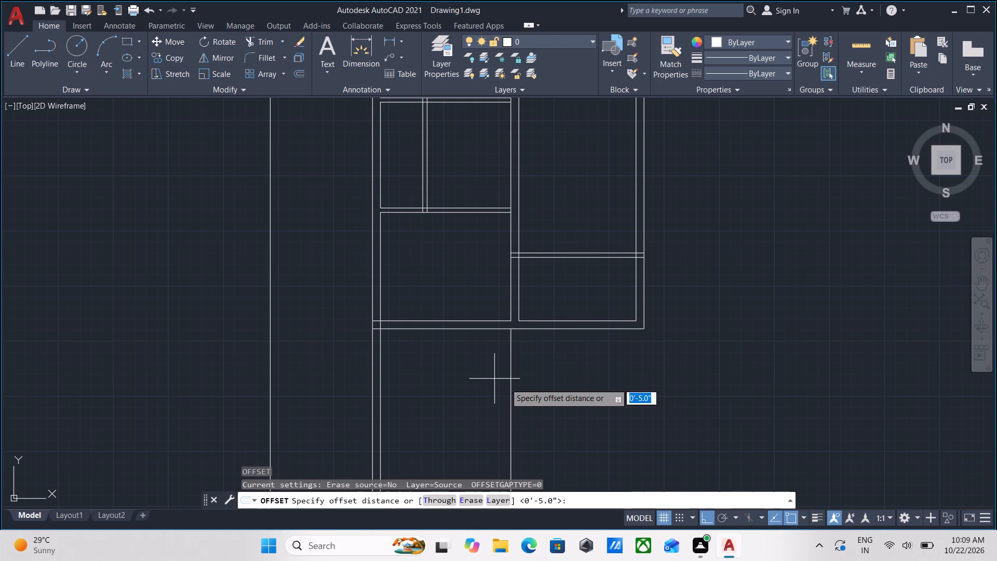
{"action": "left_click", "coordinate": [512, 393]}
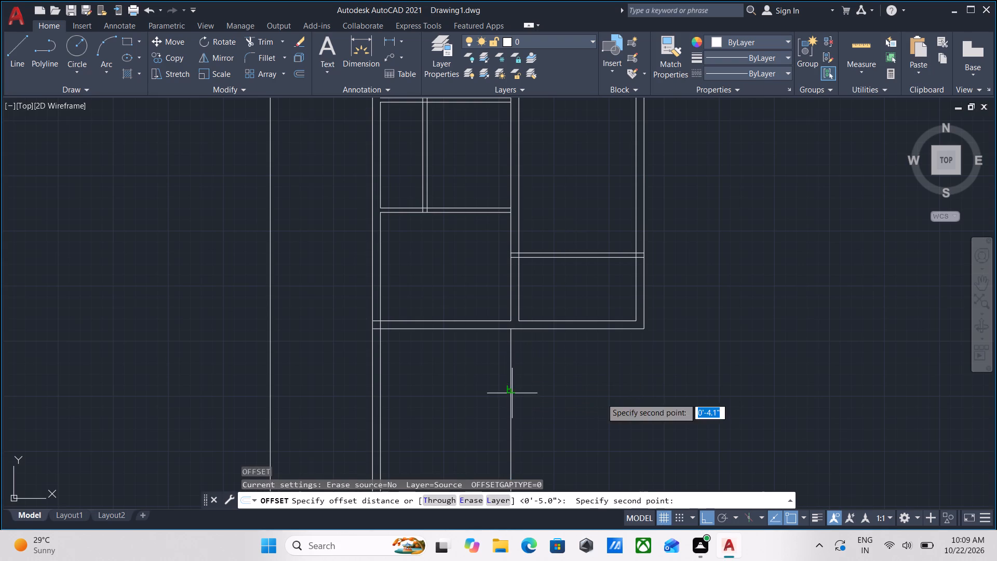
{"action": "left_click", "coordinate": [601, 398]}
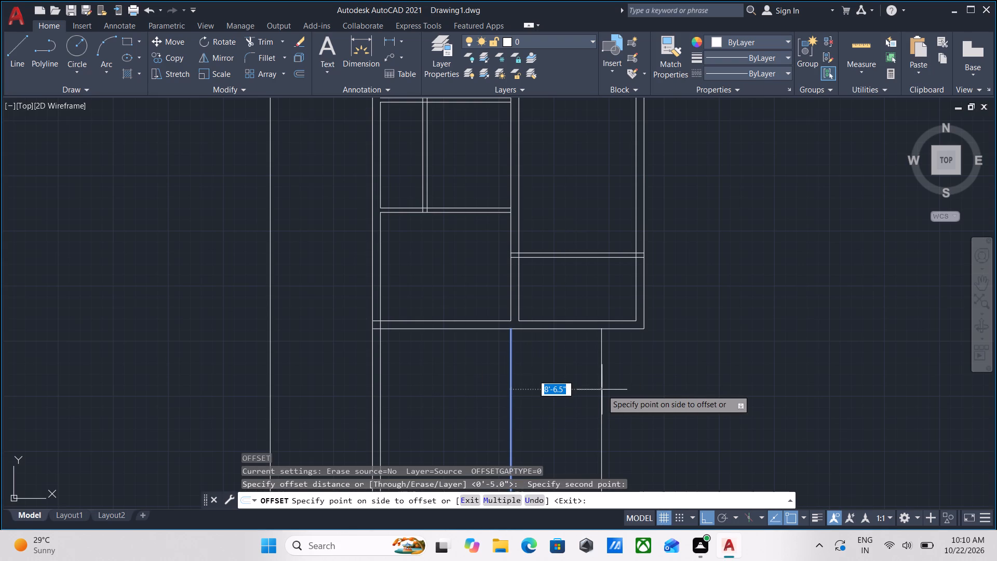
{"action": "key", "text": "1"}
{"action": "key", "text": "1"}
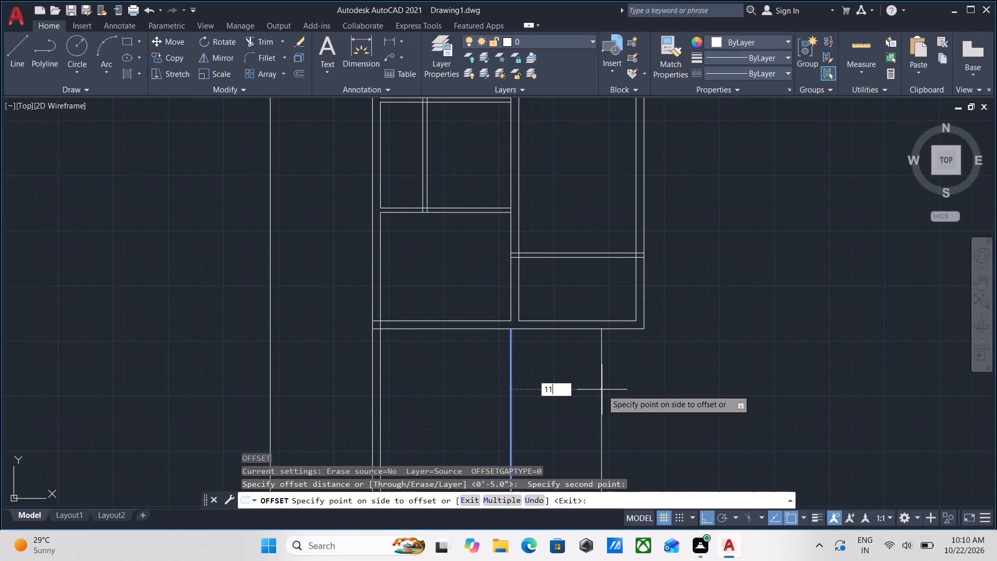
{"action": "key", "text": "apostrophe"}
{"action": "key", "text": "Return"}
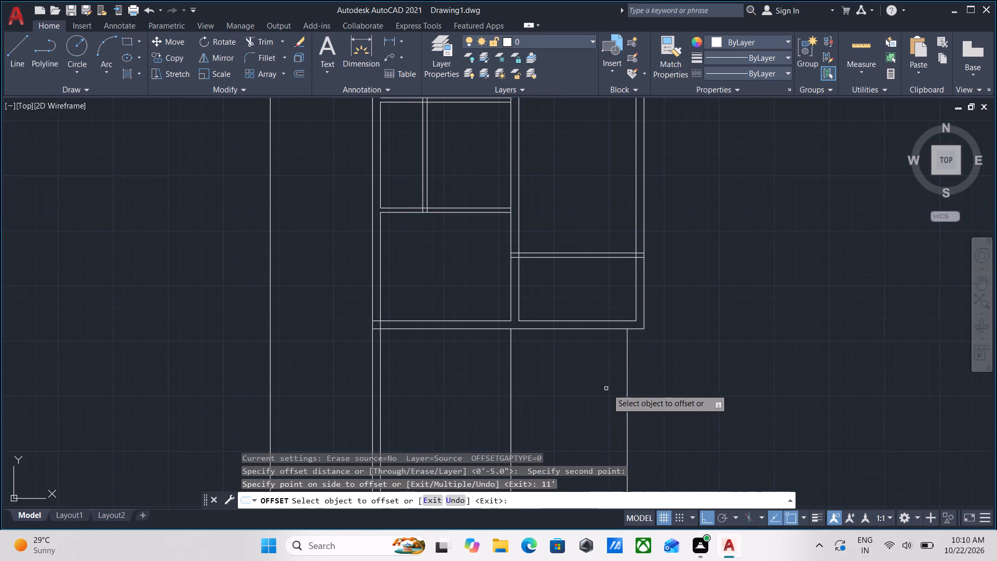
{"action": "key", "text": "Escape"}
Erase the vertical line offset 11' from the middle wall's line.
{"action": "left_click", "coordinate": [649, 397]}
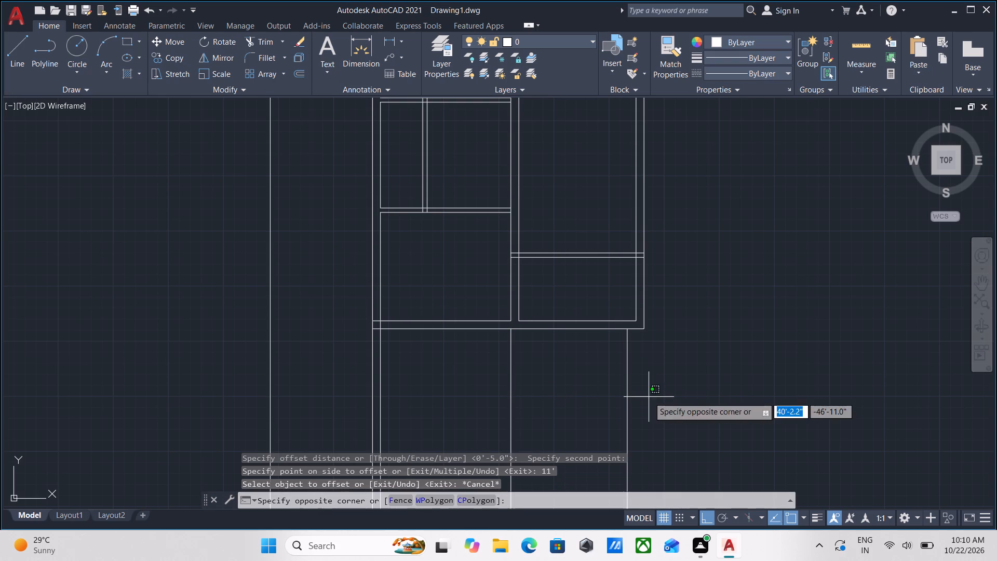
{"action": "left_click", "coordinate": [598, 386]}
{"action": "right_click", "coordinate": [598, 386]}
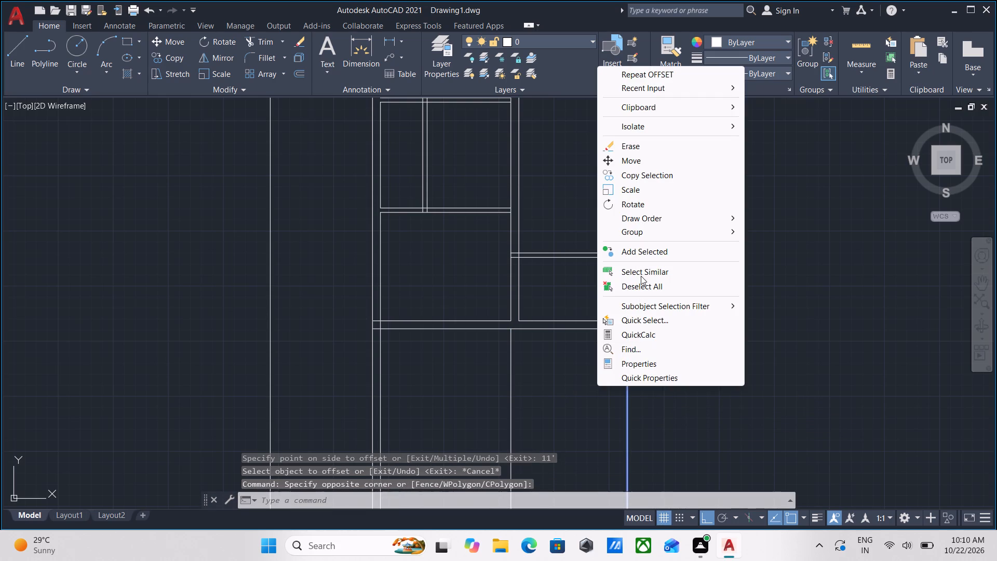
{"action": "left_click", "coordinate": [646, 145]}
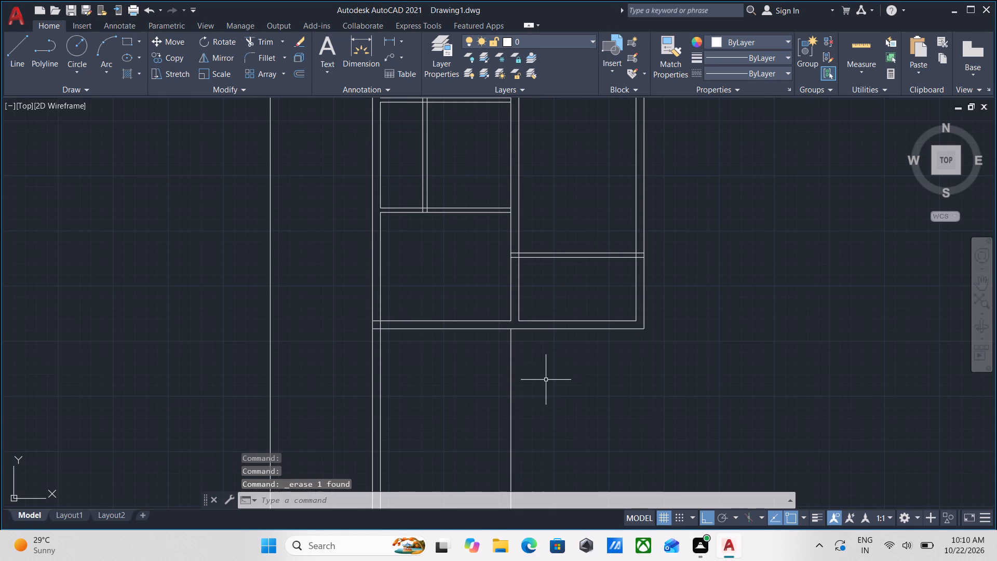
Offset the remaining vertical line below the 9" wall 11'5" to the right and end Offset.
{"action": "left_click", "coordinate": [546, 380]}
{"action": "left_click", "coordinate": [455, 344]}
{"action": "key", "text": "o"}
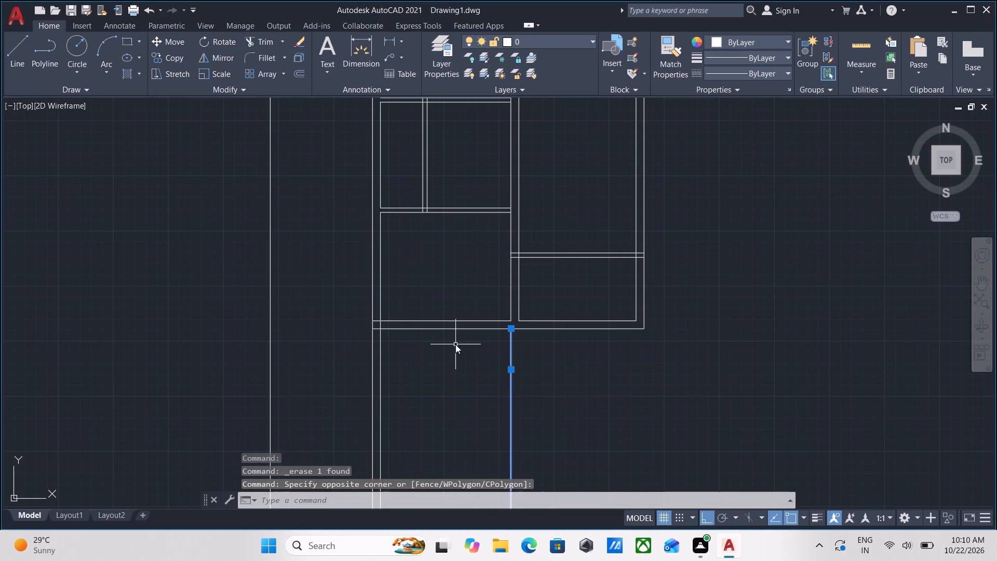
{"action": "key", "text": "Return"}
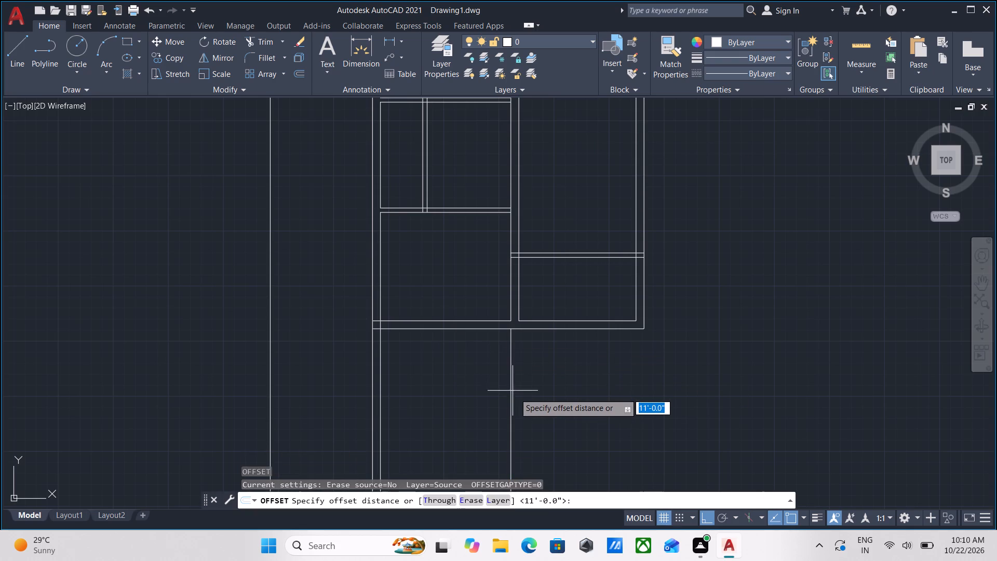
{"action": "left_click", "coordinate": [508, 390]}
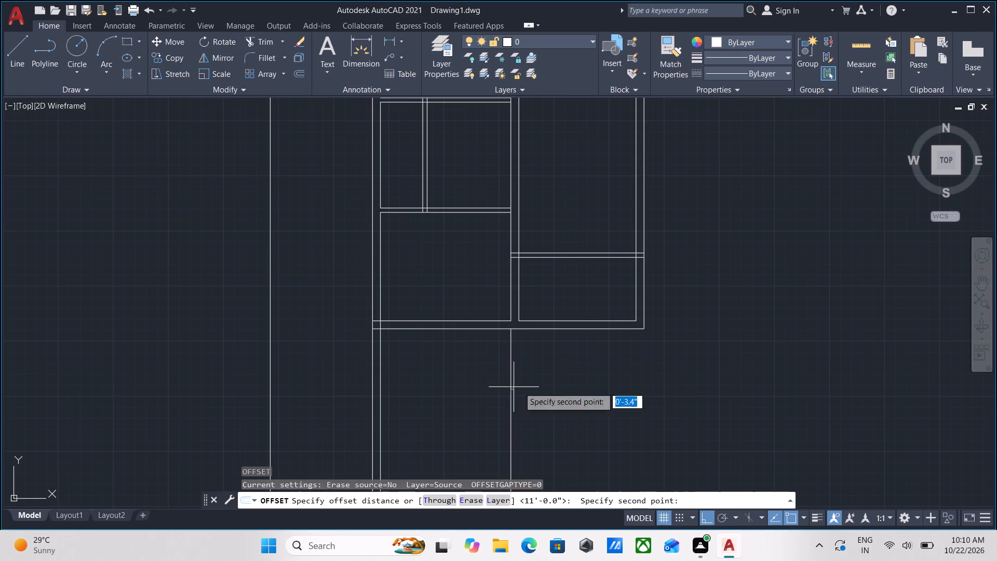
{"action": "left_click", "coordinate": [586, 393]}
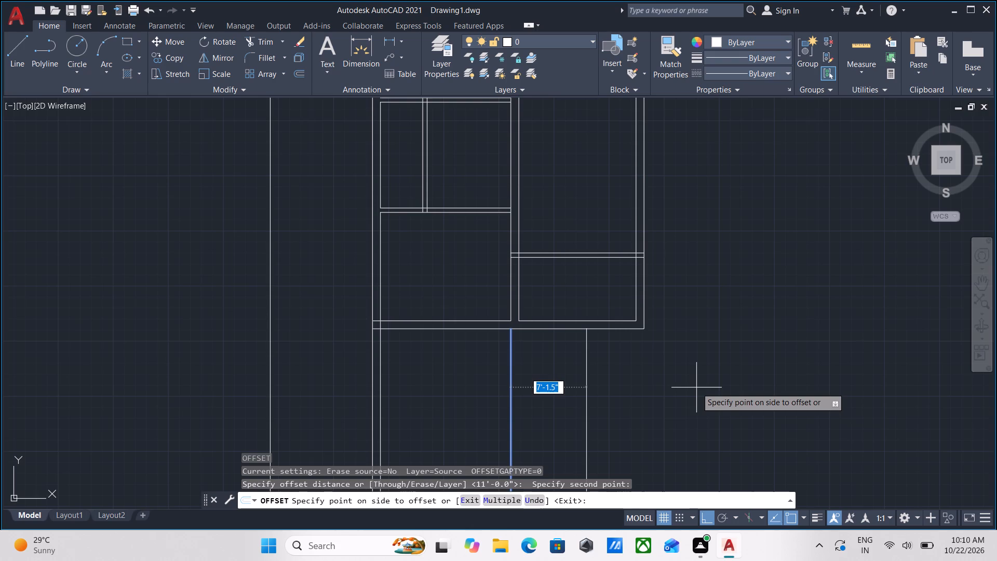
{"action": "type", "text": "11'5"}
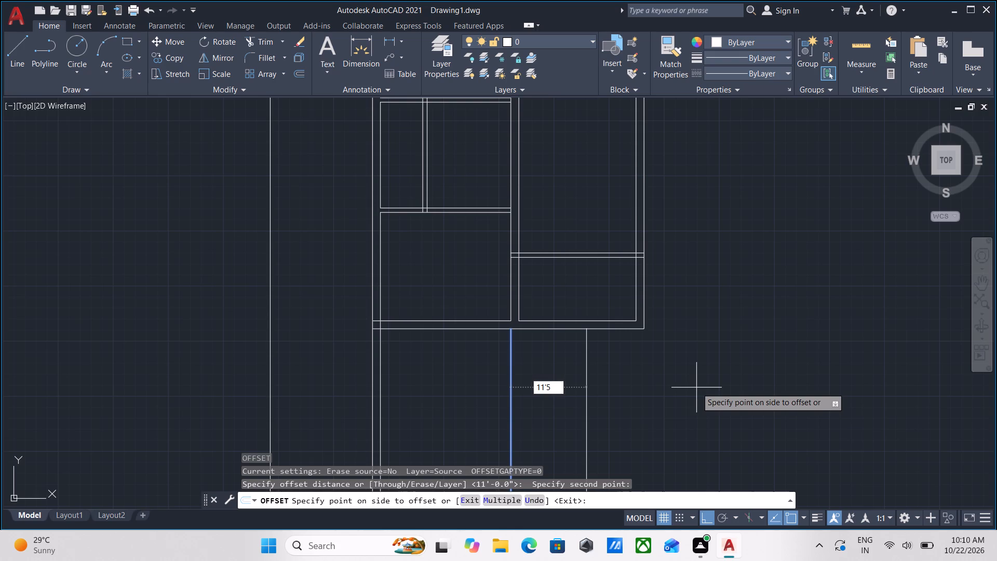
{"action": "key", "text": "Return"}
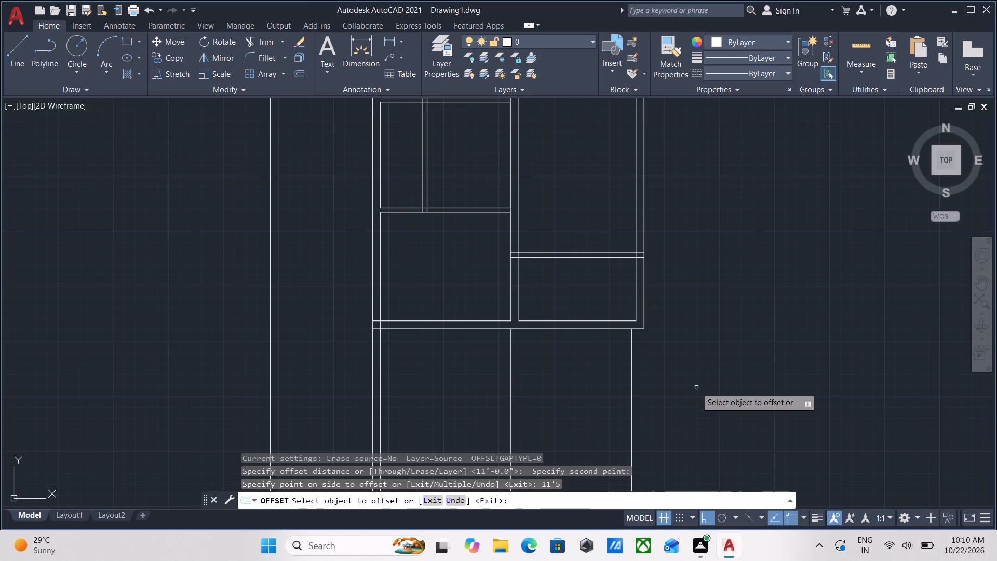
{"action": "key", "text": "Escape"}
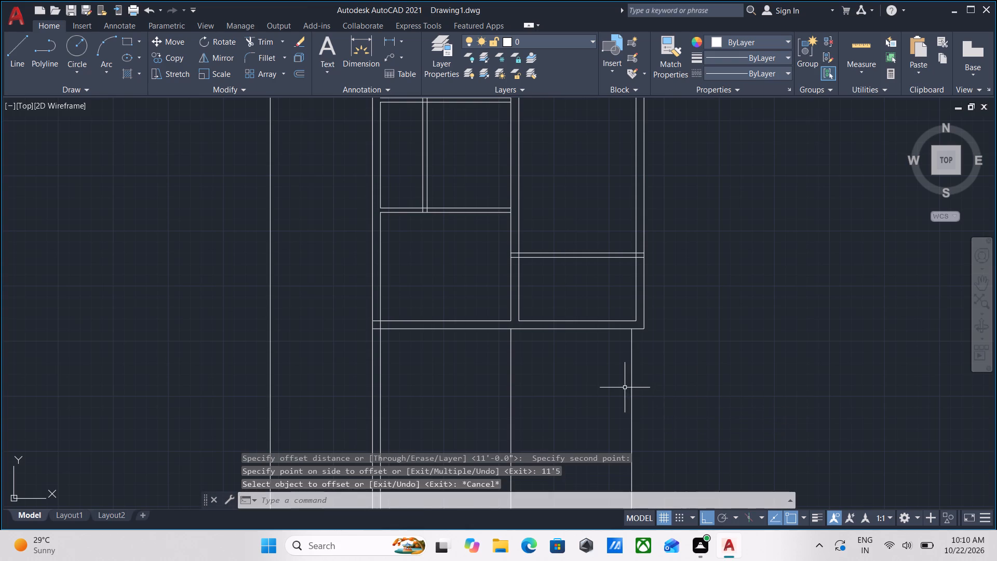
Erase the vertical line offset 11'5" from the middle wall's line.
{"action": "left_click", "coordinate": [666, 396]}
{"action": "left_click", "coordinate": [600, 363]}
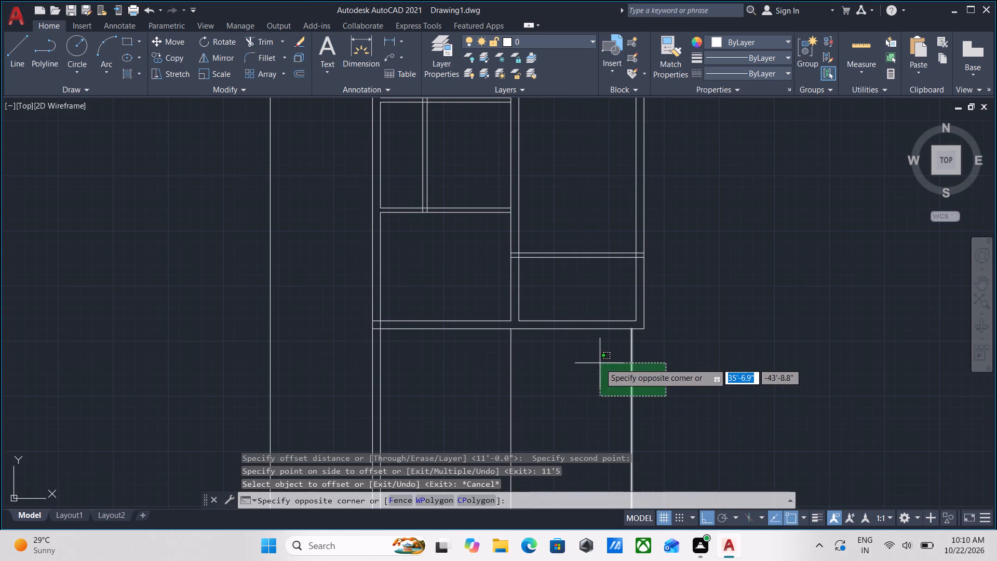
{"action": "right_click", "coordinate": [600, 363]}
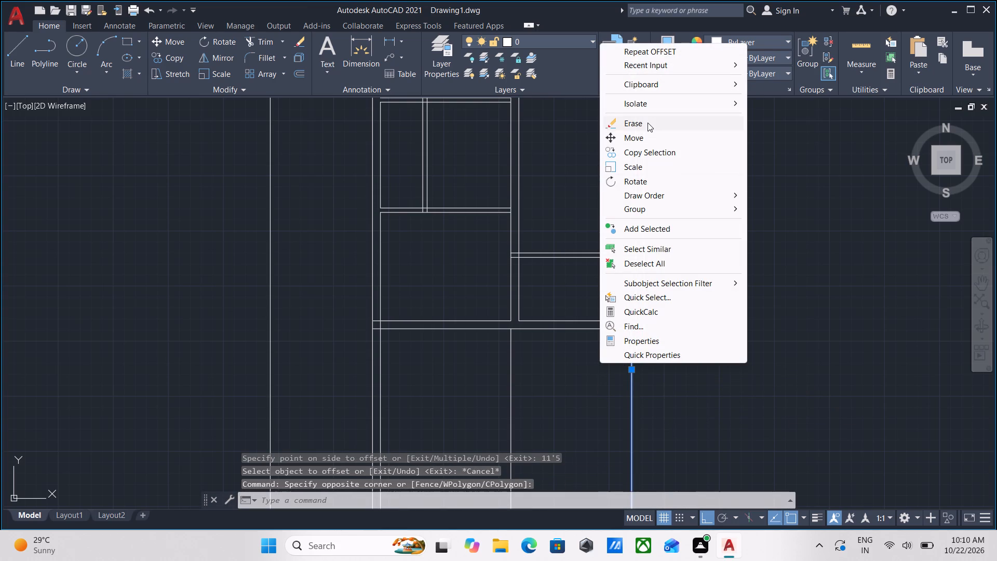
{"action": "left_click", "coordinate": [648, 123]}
Offset the remaining vertical line below the 9" wall 14' to the right and end Offset.
{"action": "left_click", "coordinate": [523, 437]}
{"action": "left_click", "coordinate": [494, 391]}
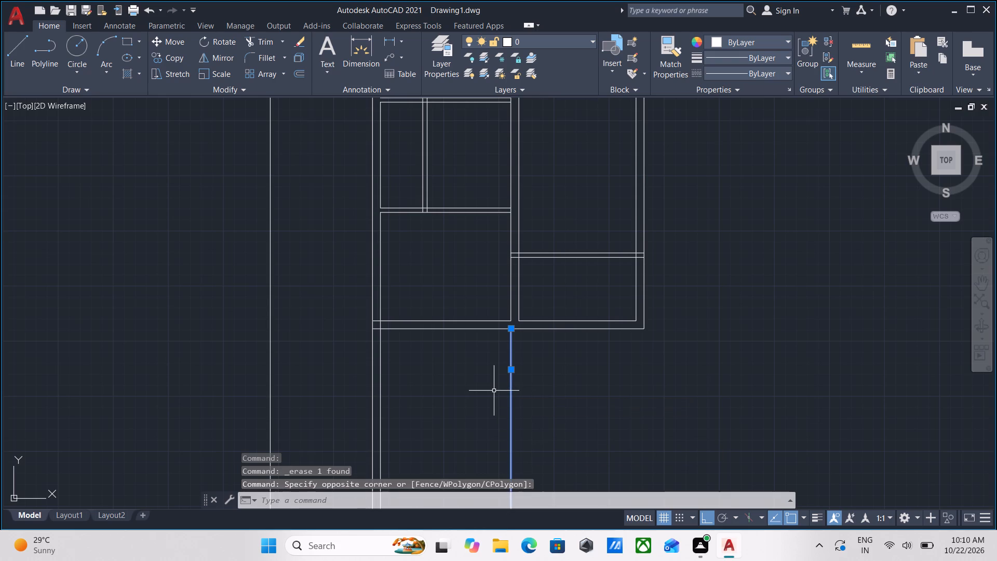
{"action": "key", "text": "o"}
{"action": "key", "text": "Return"}
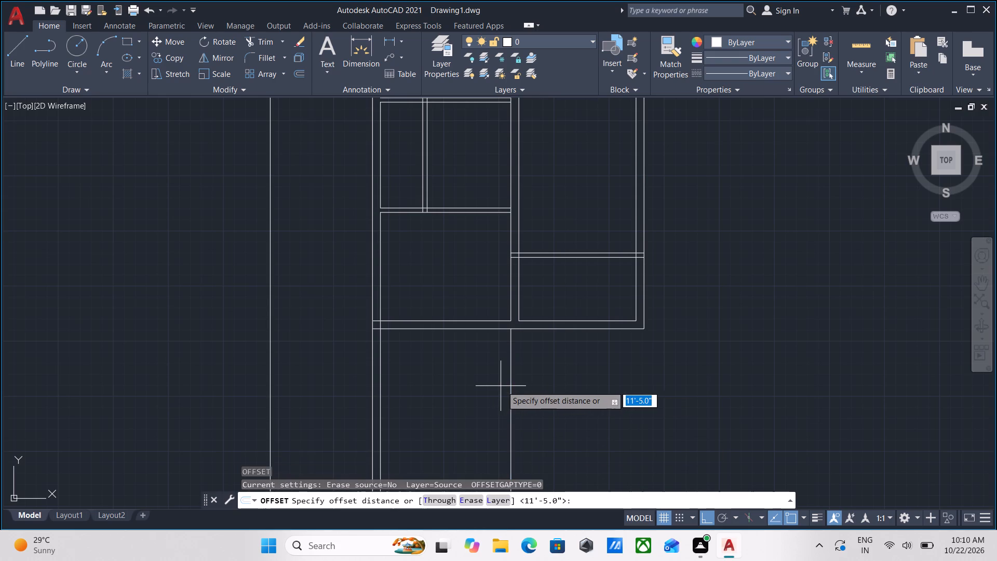
{"action": "left_click", "coordinate": [515, 383]}
{"action": "left_click", "coordinate": [657, 382]}
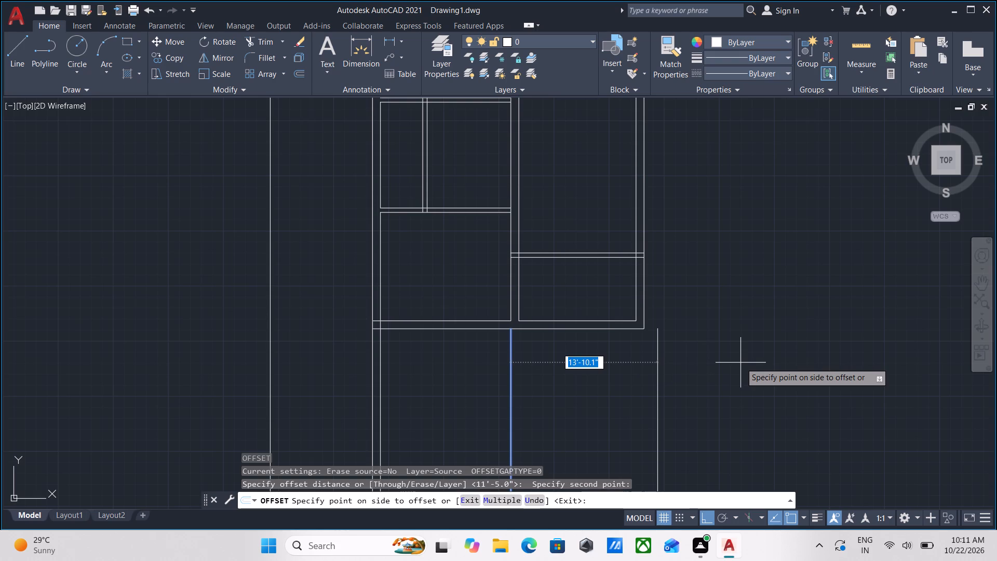
{"action": "type", "text": "14'"}
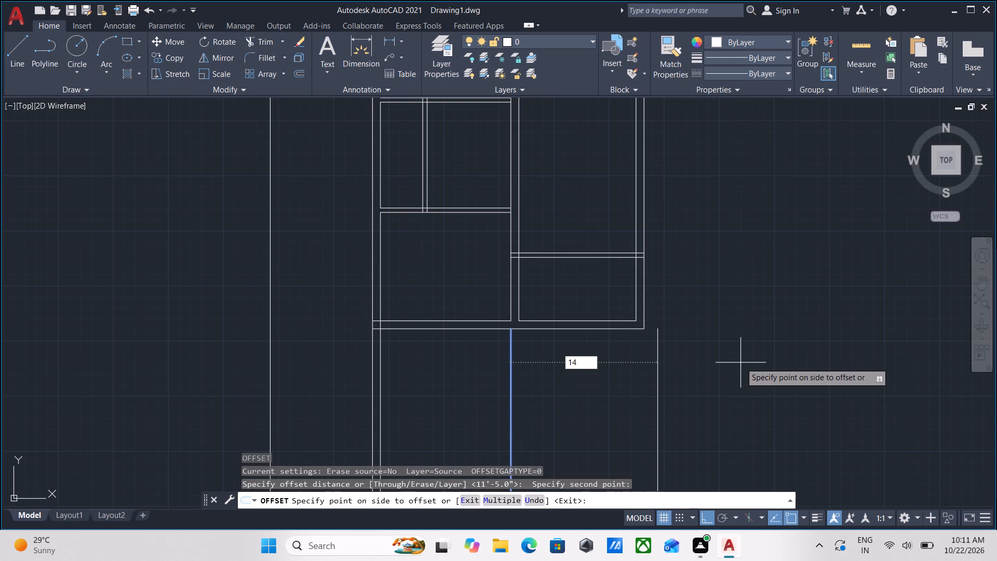
{"action": "key", "text": "Return"}
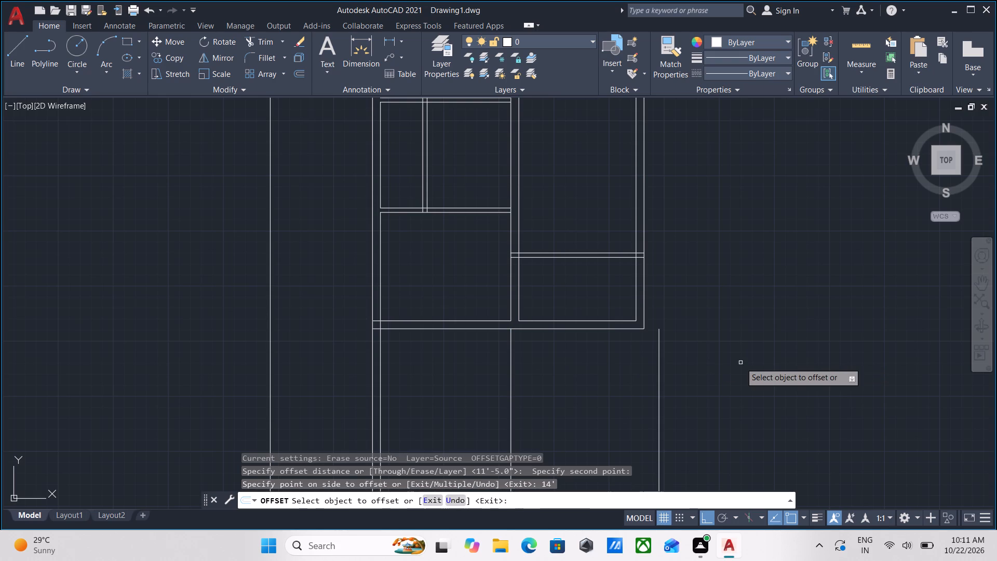
{"action": "middle_click_drag", "start_coordinate": [607, 430], "coordinate": [617, 474]}
{"action": "scroll", "coordinate": [665, 412], "scroll_direction": "up", "scroll_amount": 2}
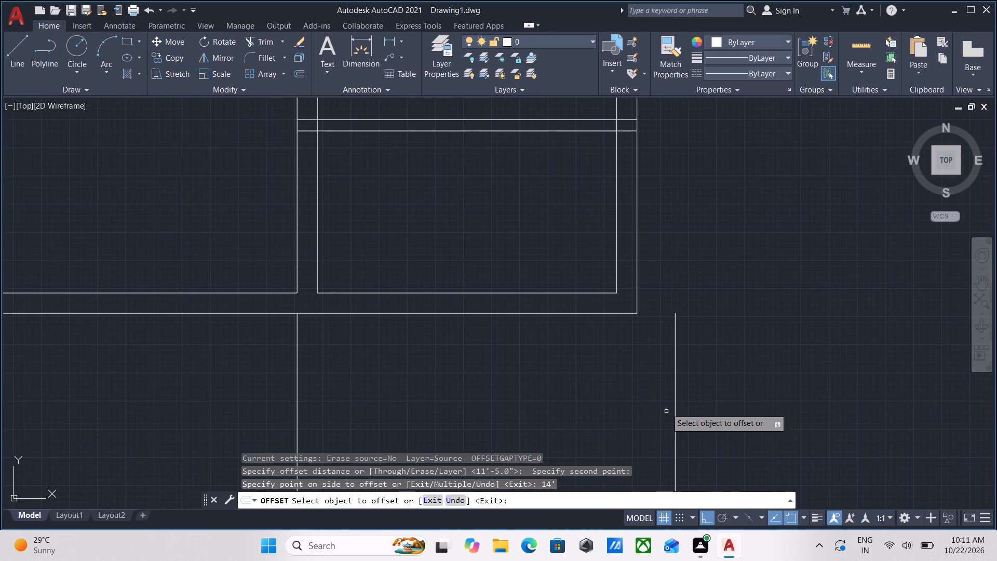
{"action": "middle_click_drag", "start_coordinate": [644, 396], "coordinate": [649, 444]}
{"action": "key", "text": "Escape"}
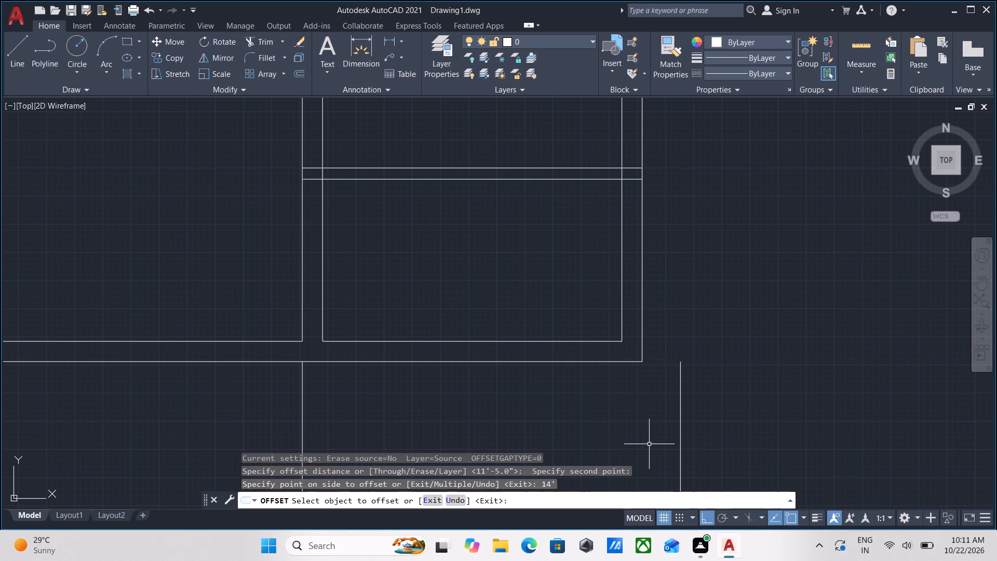
Extend the lower right room's bottom inner wall line to the right wall's outer line and end Extend.
{"action": "type", "text": "ex"}
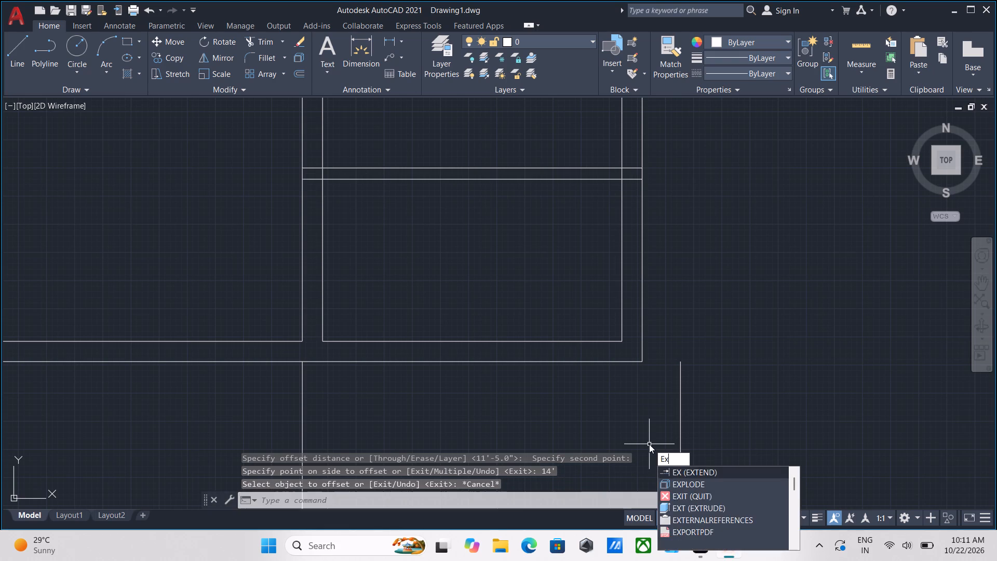
{"action": "key", "text": "Return"}
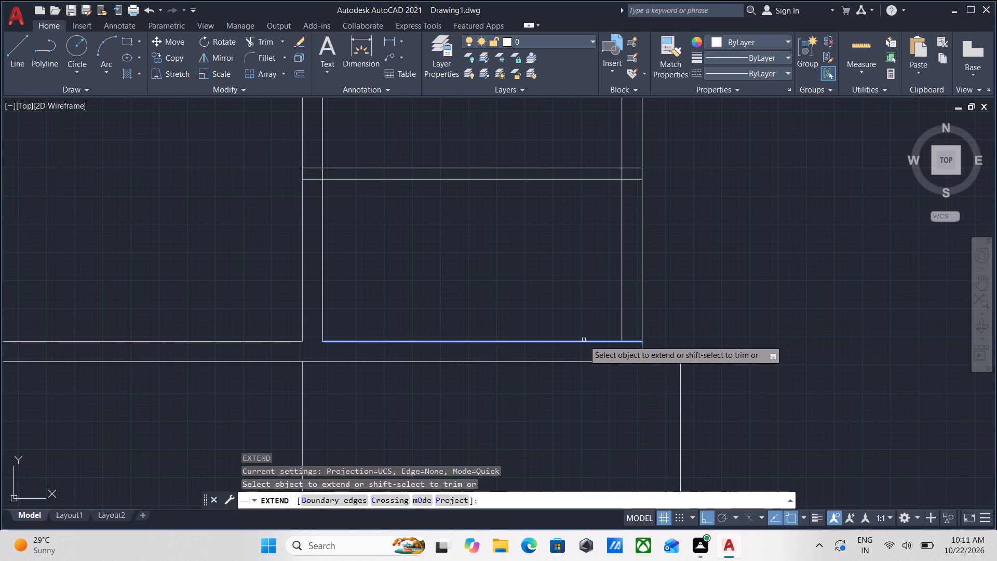
{"action": "left_click", "coordinate": [583, 342]}
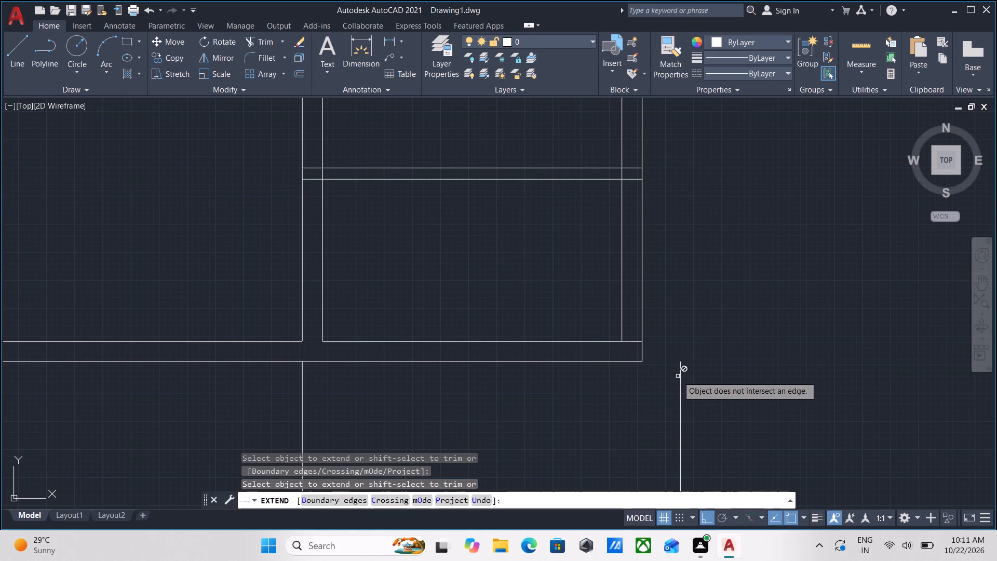
{"action": "key", "text": "Escape"}
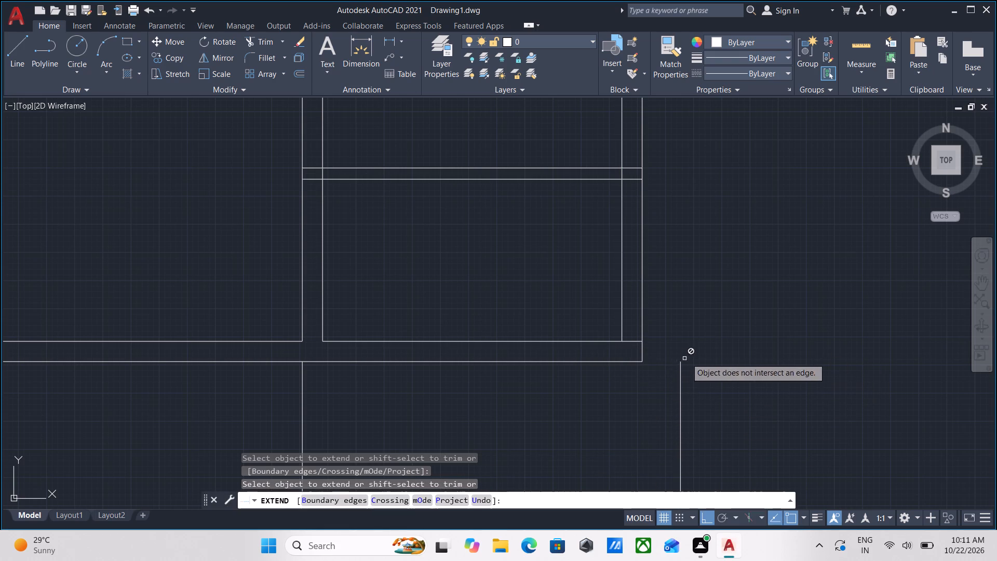
Draw a line from the 14' offset line's upper end 9" up, then left to the extended inner line's end.
{"action": "scroll", "coordinate": [688, 357], "scroll_direction": "up", "scroll_amount": 2}
{"action": "key", "text": "l"}
{"action": "key", "text": "Return"}
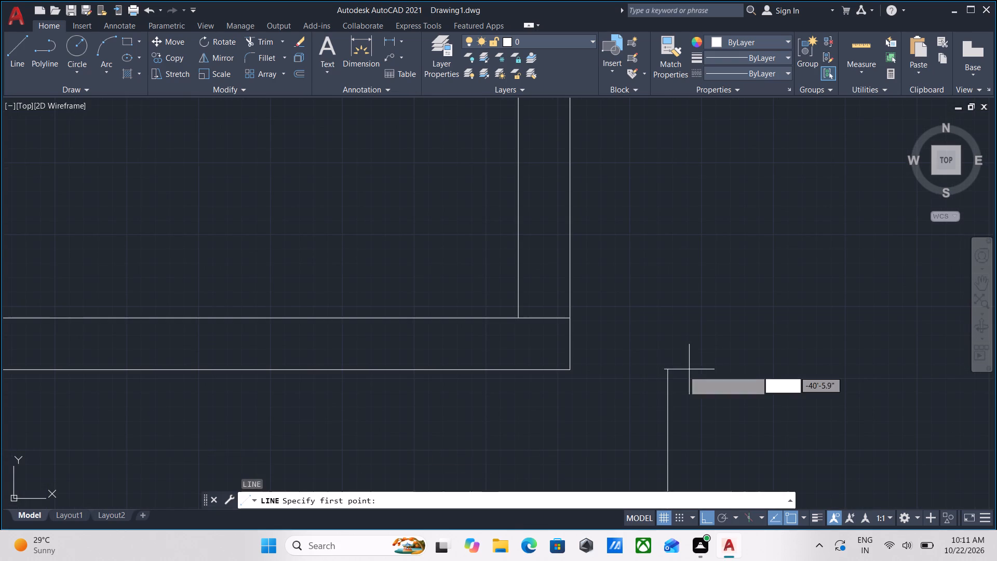
{"action": "left_click", "coordinate": [668, 369]}
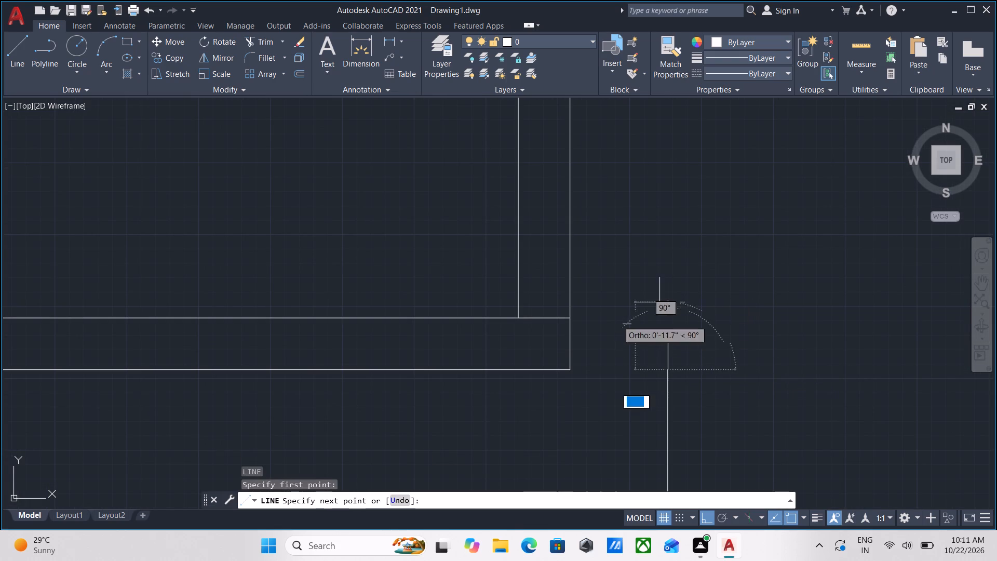
{"action": "left_click", "coordinate": [669, 318]}
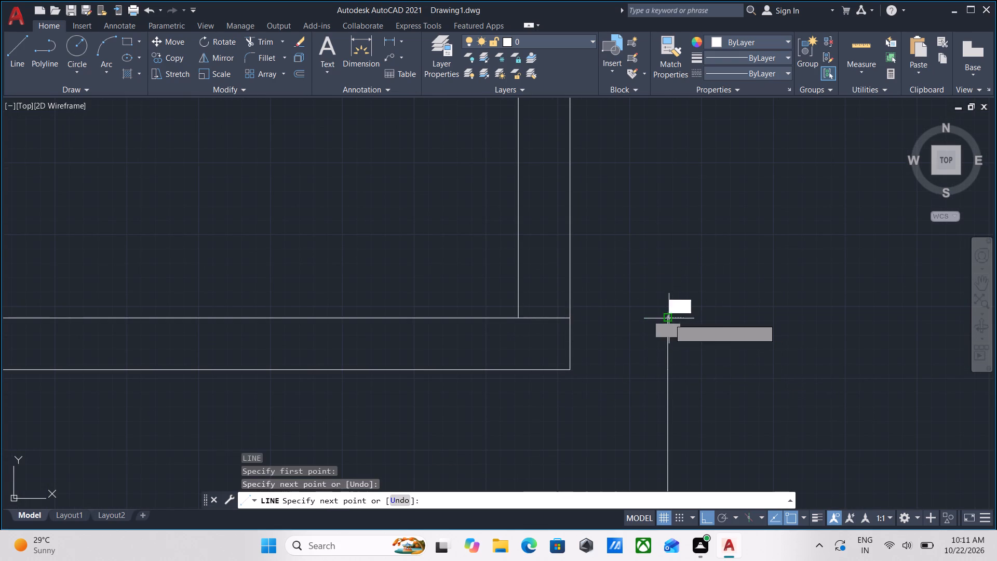
{"action": "left_click", "coordinate": [570, 318]}
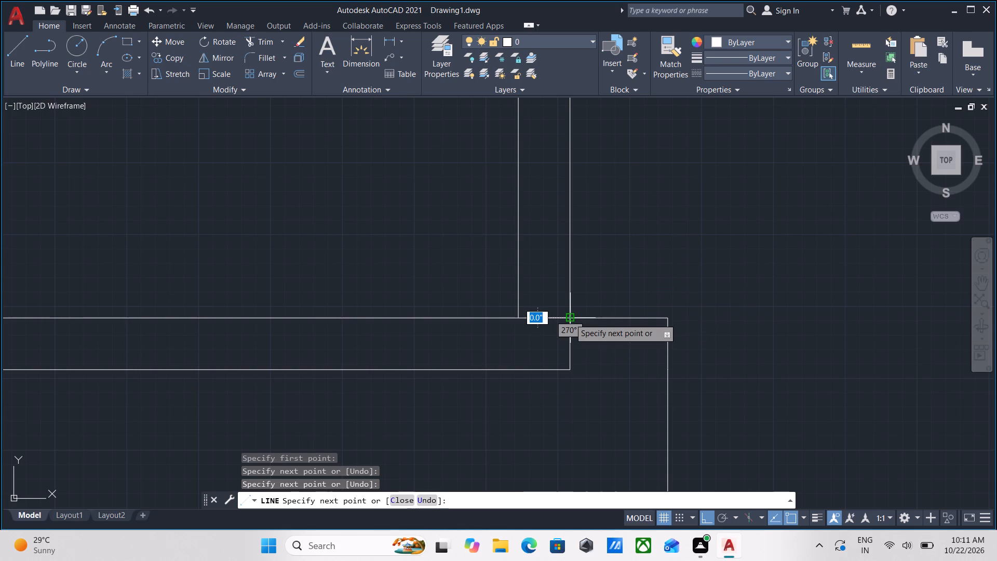
{"action": "key", "text": "Escape"}
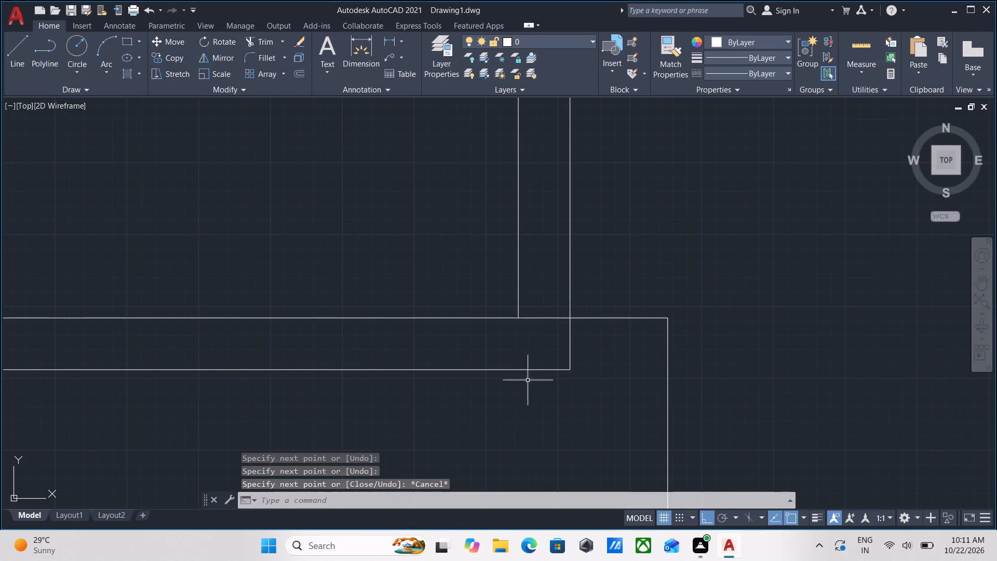
Join the room's bottom inner wall line and the new short horizontal line into one line.
{"action": "left_click", "coordinate": [543, 337]}
{"action": "left_click", "coordinate": [536, 294]}
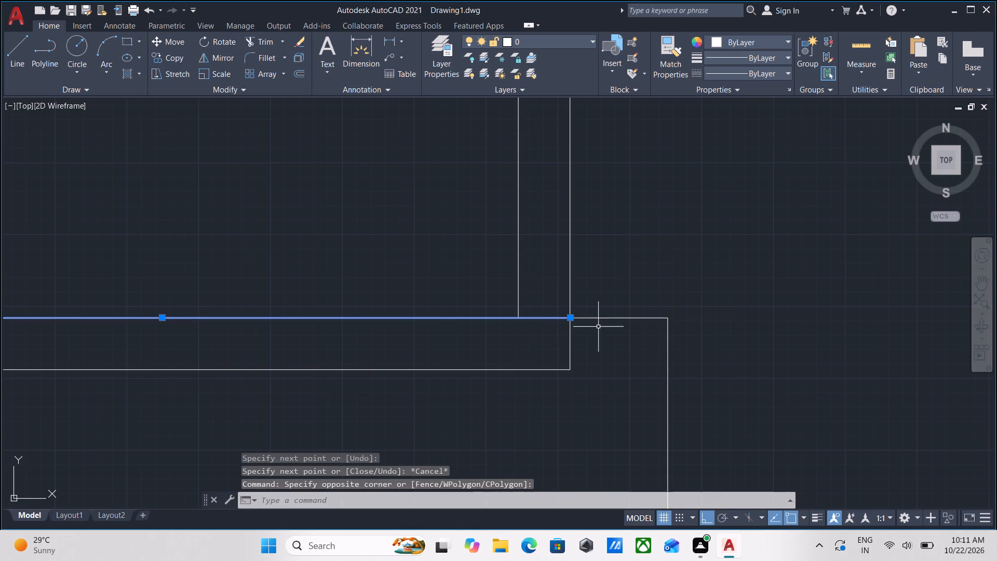
{"action": "left_click", "coordinate": [610, 331]}
{"action": "left_click", "coordinate": [595, 300]}
{"action": "middle_click_drag", "start_coordinate": [606, 283], "coordinate": [644, 334]}
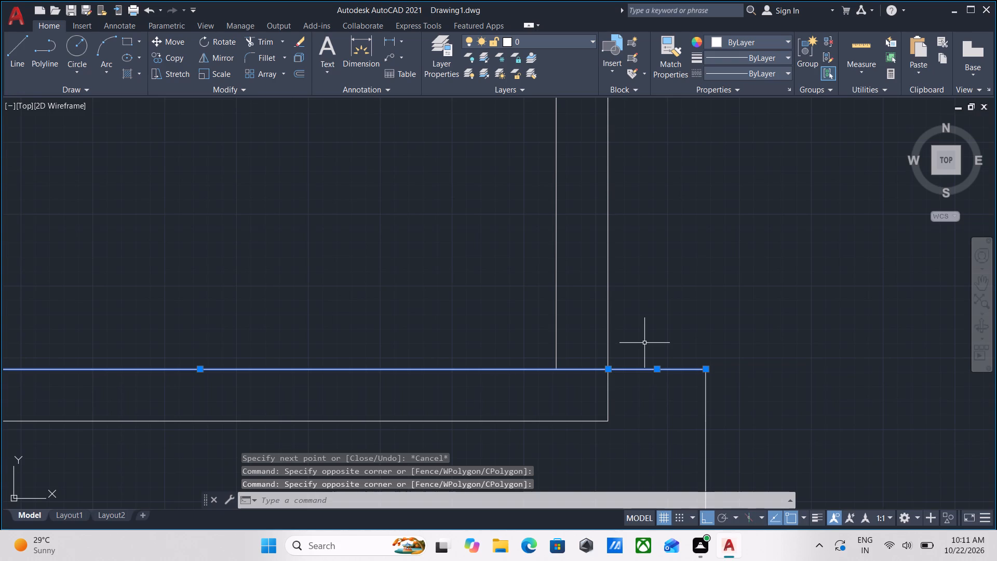
{"action": "scroll", "coordinate": [644, 343], "scroll_direction": "down", "scroll_amount": 3}
{"action": "scroll", "coordinate": [658, 378], "scroll_direction": "up", "scroll_amount": 3}
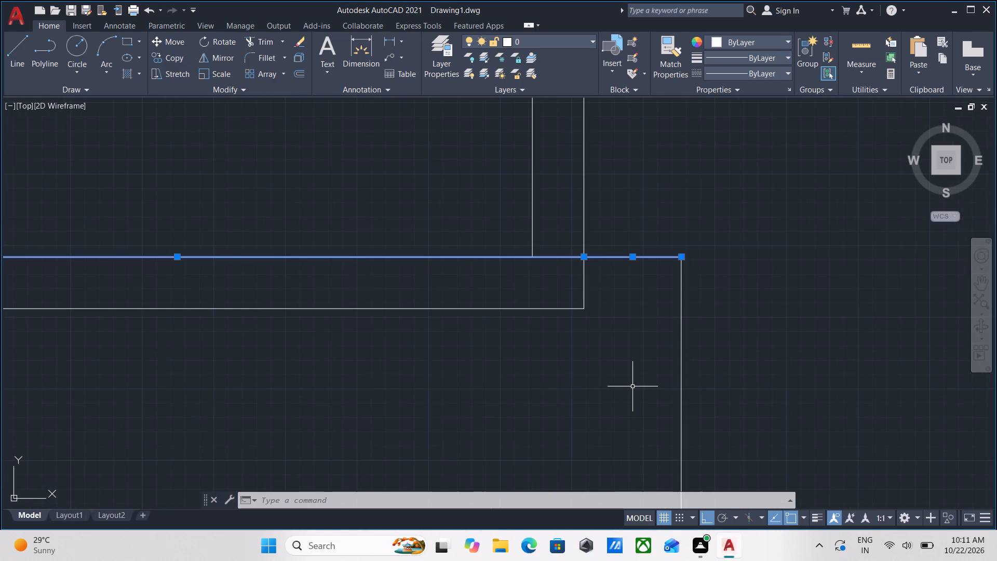
{"action": "type", "text": "join"}
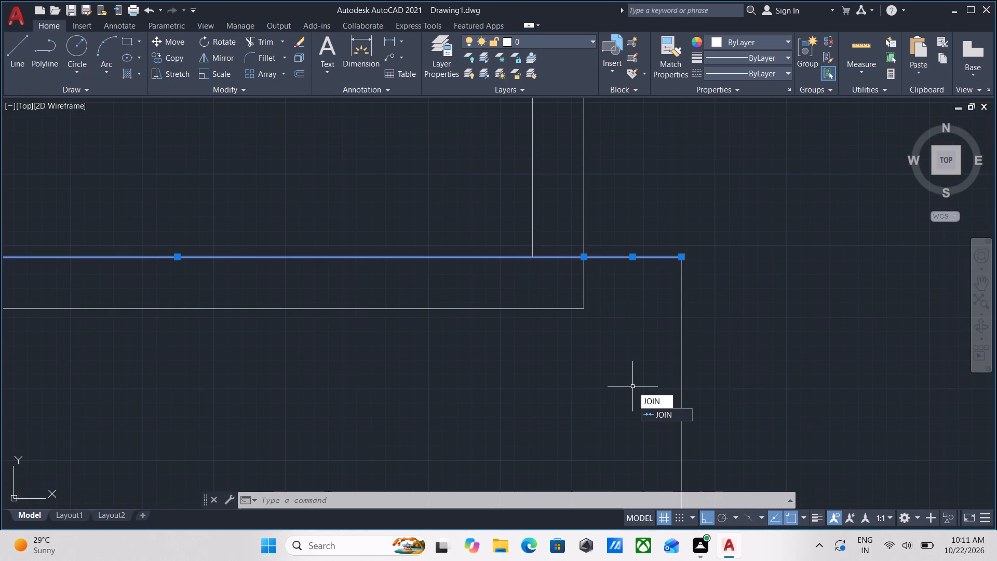
{"action": "key", "text": "Return"}
Offset the joined horizontal wall line 9" downward.
{"action": "scroll", "coordinate": [632, 386], "scroll_direction": "up", "scroll_amount": 1}
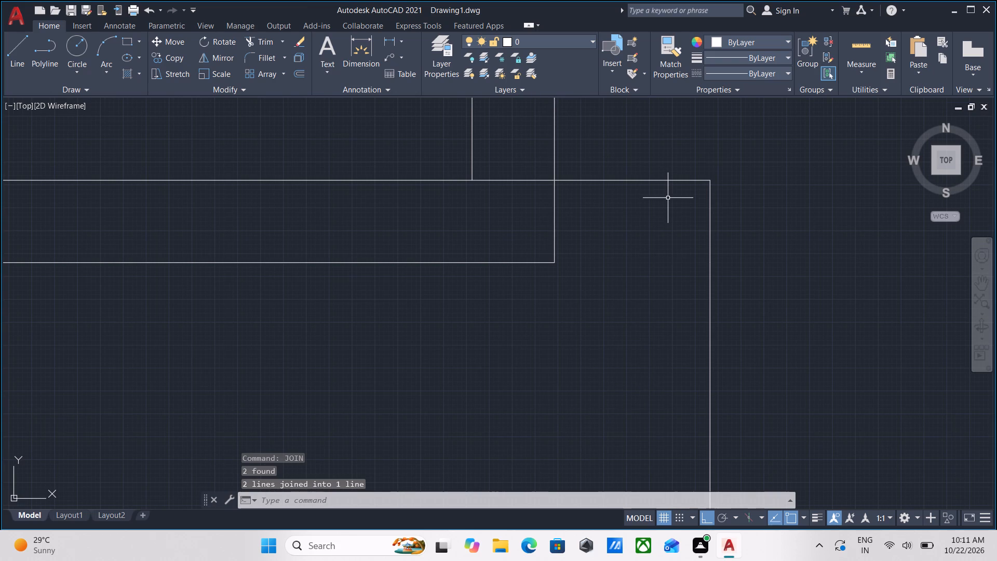
{"action": "left_click", "coordinate": [668, 189]}
{"action": "left_click", "coordinate": [636, 156]}
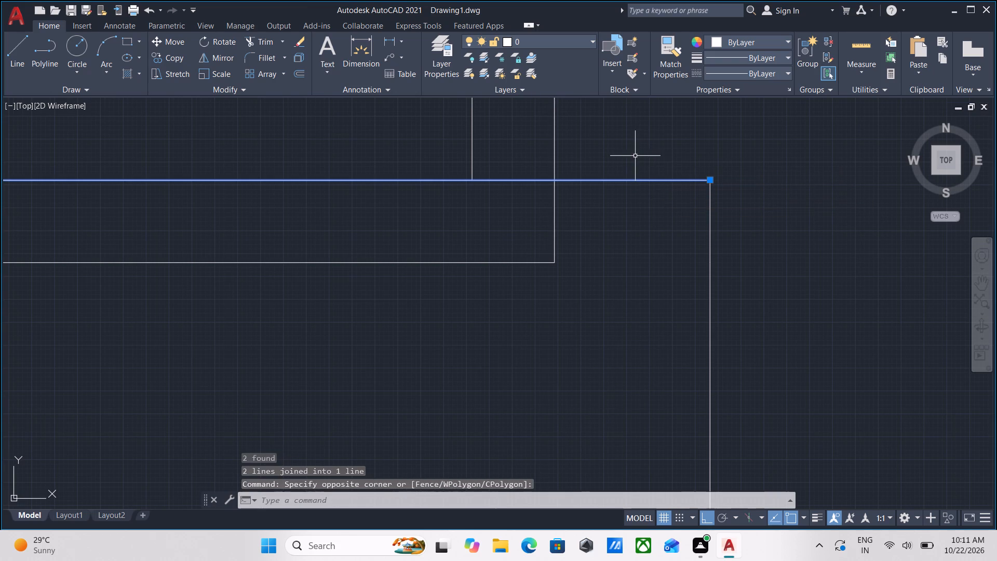
{"action": "middle_click_drag", "start_coordinate": [635, 156], "coordinate": [669, 188]}
{"action": "key", "text": "o"}
{"action": "key", "text": "Return"}
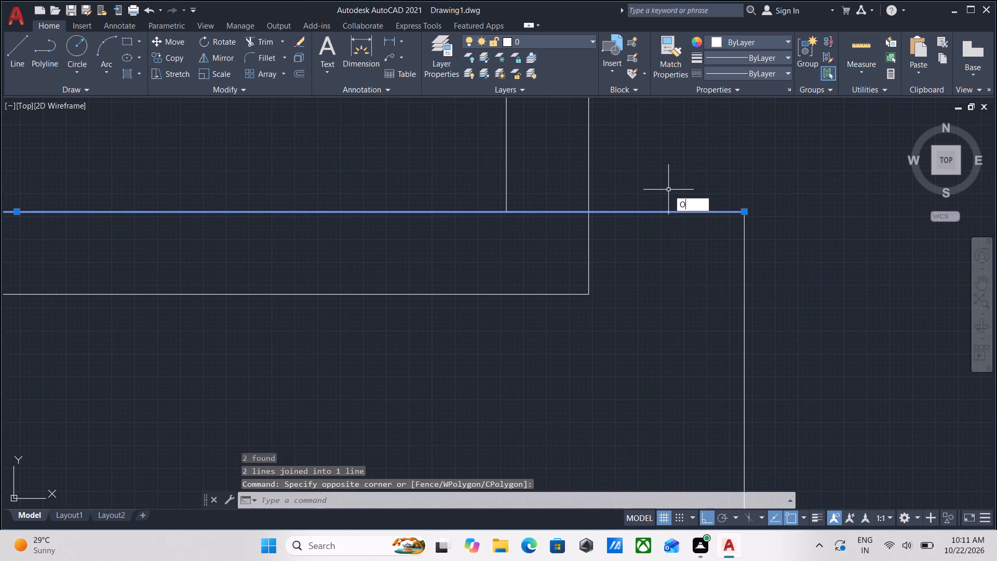
{"action": "left_click", "coordinate": [550, 211]}
{"action": "left_click", "coordinate": [549, 257]}
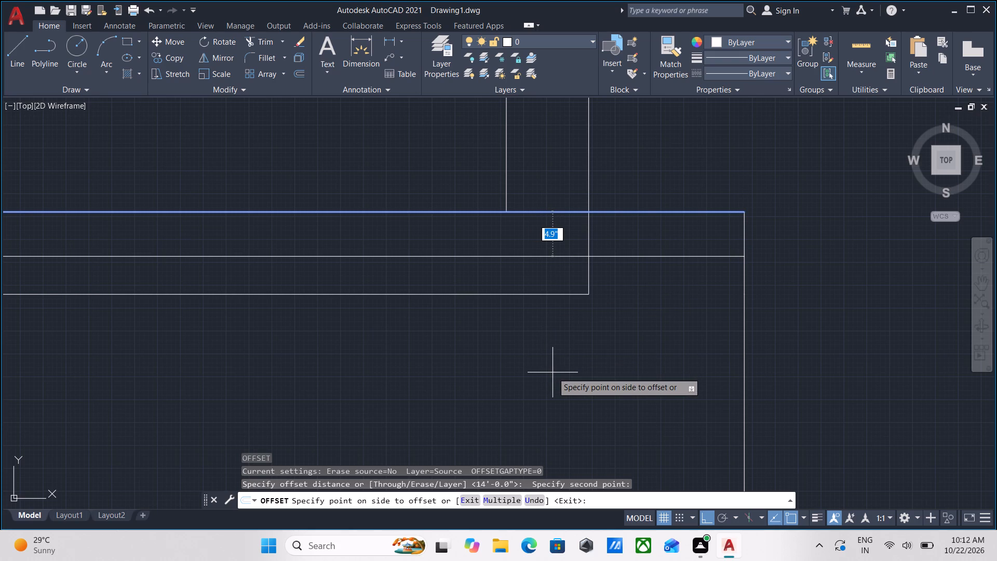
{"action": "key", "text": "9"}
{"action": "key", "text": "Return"}
{"action": "scroll", "coordinate": [621, 359], "scroll_direction": "down", "scroll_amount": 2}
{"action": "middle_click_drag", "start_coordinate": [621, 359], "coordinate": [692, 289]}
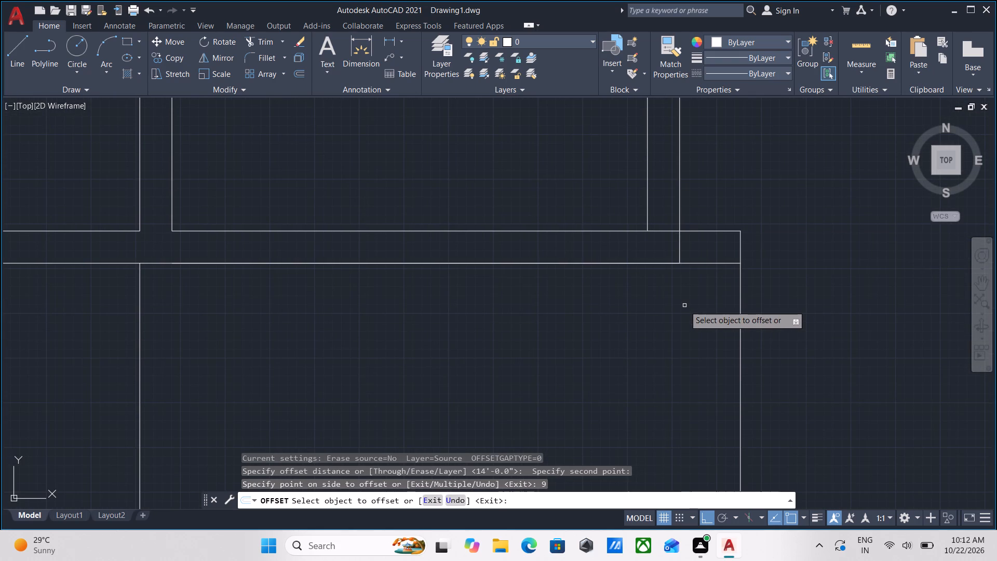
Offset the vertical line placed 14' from the middle wall line 5" to the right and end Offset.
{"action": "scroll", "coordinate": [685, 305], "scroll_direction": "down", "scroll_amount": 1}
{"action": "middle_click_drag", "start_coordinate": [685, 305], "coordinate": [690, 264]}
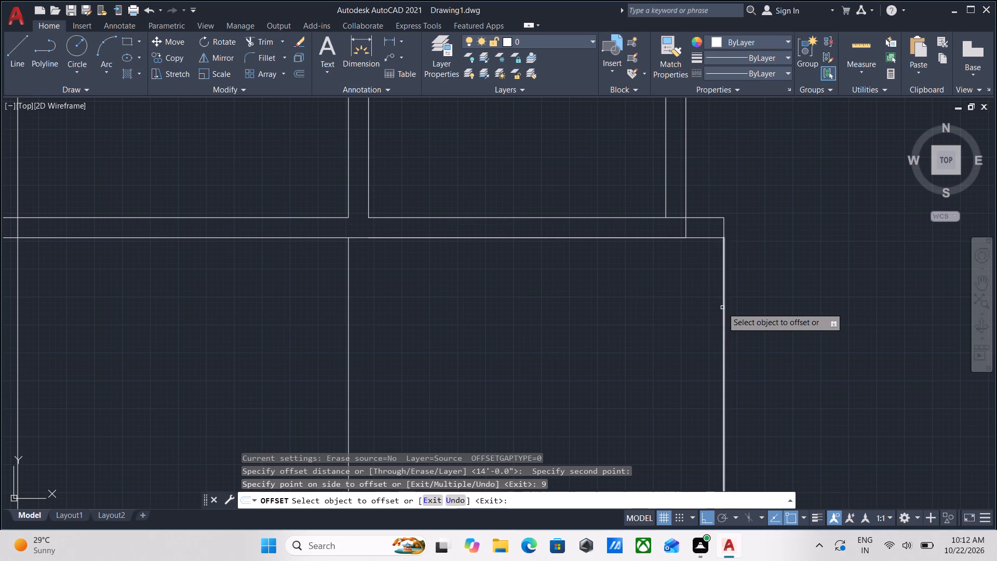
{"action": "left_click", "coordinate": [722, 308]}
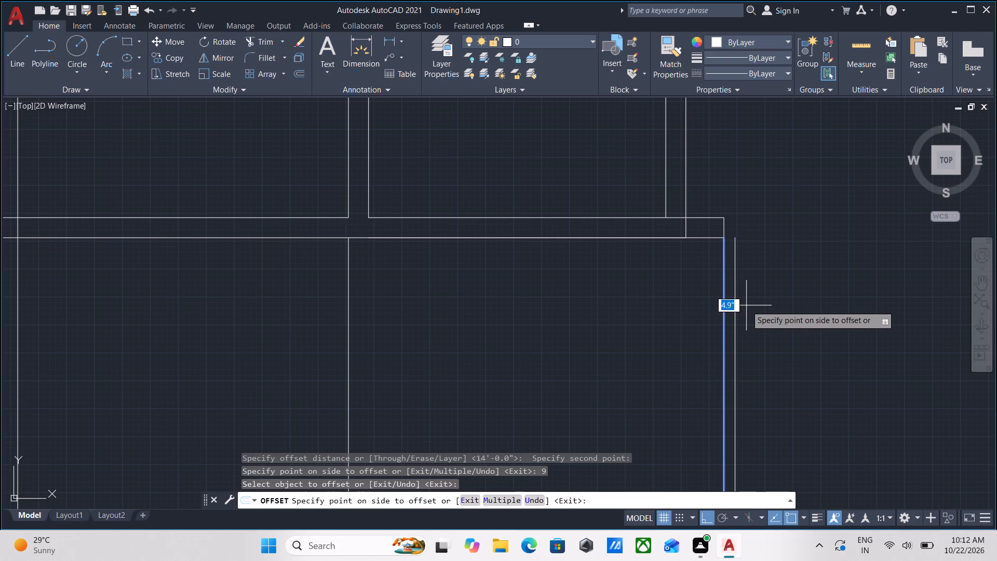
{"action": "key", "text": "5"}
{"action": "key", "text": "shift+quotedbl"}
{"action": "key", "text": "Return"}
{"action": "scroll", "coordinate": [757, 296], "scroll_direction": "down", "scroll_amount": 2}
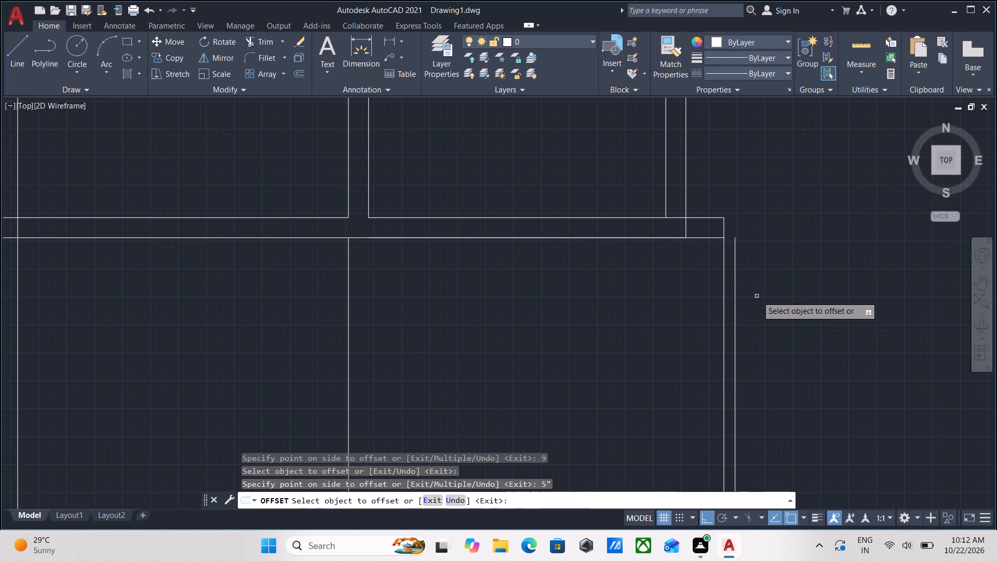
{"action": "middle_click_drag", "start_coordinate": [769, 290], "coordinate": [755, 290]}
{"action": "scroll", "coordinate": [737, 275], "scroll_direction": "up", "scroll_amount": 4}
{"action": "key", "text": "Escape"}
Trim the right wall's outer vertical line where it crosses the 9" horizontal wall and end Trim.
{"action": "scroll", "coordinate": [718, 258], "scroll_direction": "up", "scroll_amount": 2}
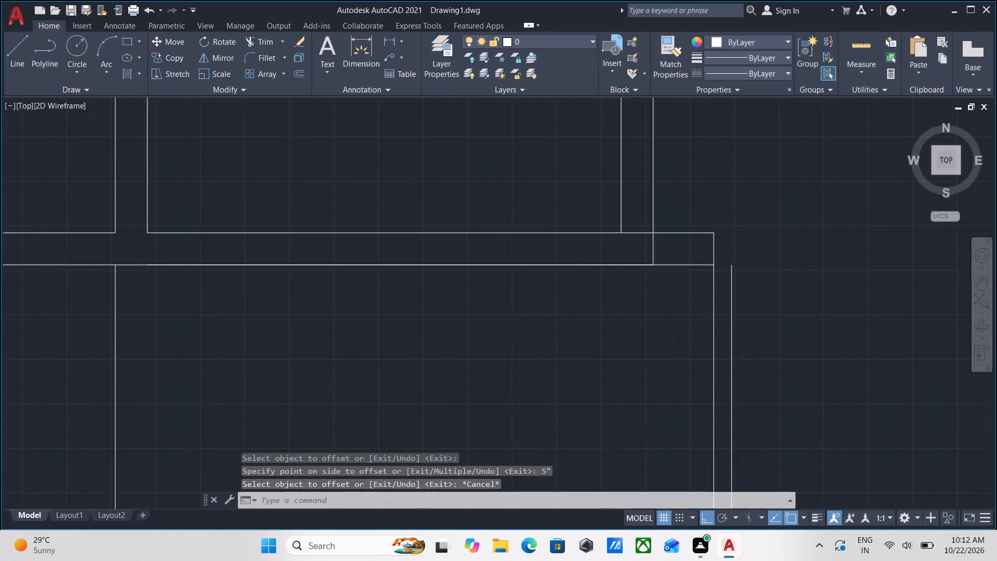
{"action": "middle_click_drag", "start_coordinate": [673, 245], "coordinate": [668, 287]}
{"action": "scroll", "coordinate": [668, 287], "scroll_direction": "down", "scroll_amount": 3}
{"action": "middle_click_drag", "start_coordinate": [668, 287], "coordinate": [669, 323]}
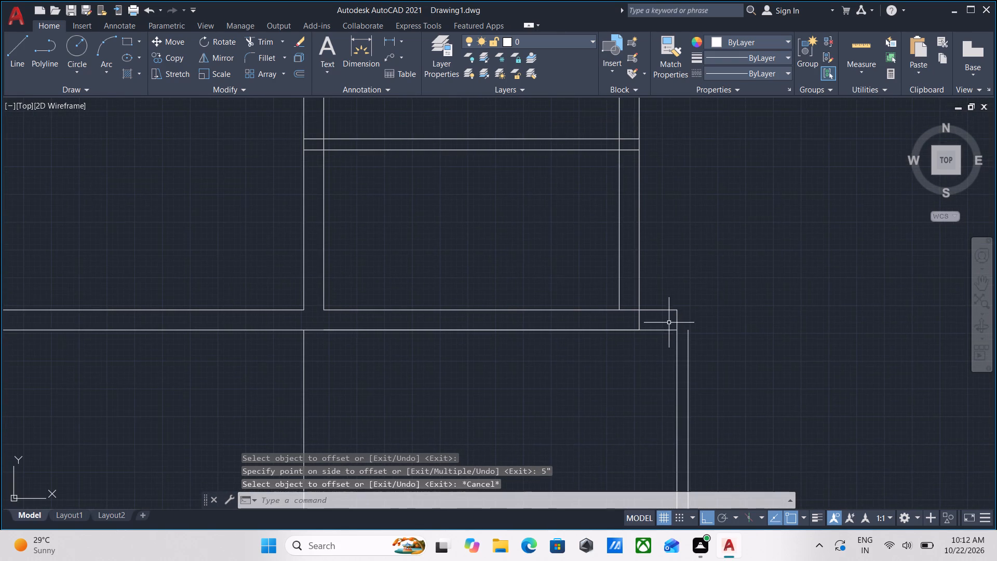
{"action": "key", "text": "t"}
{"action": "key", "text": "r"}
{"action": "key", "text": "Return"}
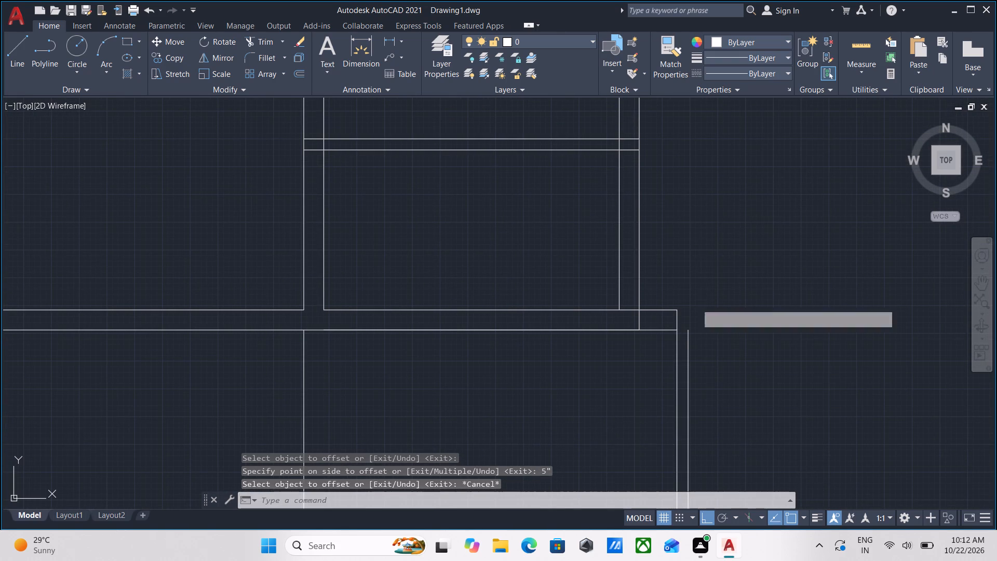
{"action": "left_click", "coordinate": [649, 318]}
{"action": "left_click", "coordinate": [608, 324]}
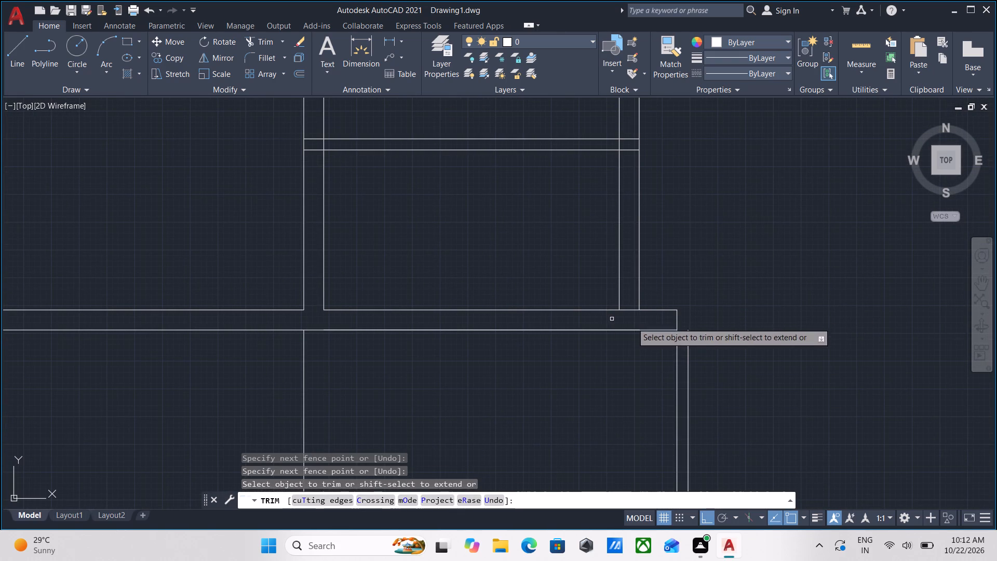
{"action": "key", "text": "Escape"}
Trim the 5" wall's inner vertical line between the two horizontal lines of the 9" wall.
{"action": "scroll", "coordinate": [699, 328], "scroll_direction": "up", "scroll_amount": 2}
{"action": "left_click", "coordinate": [687, 310]}
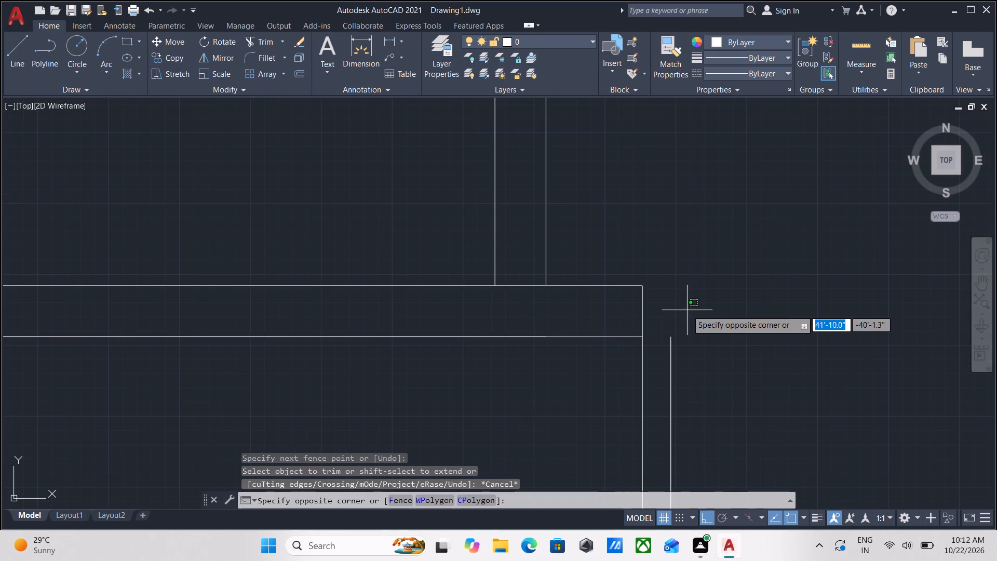
{"action": "key", "text": "t"}
{"action": "key", "text": "r"}
{"action": "key", "text": "Return"}
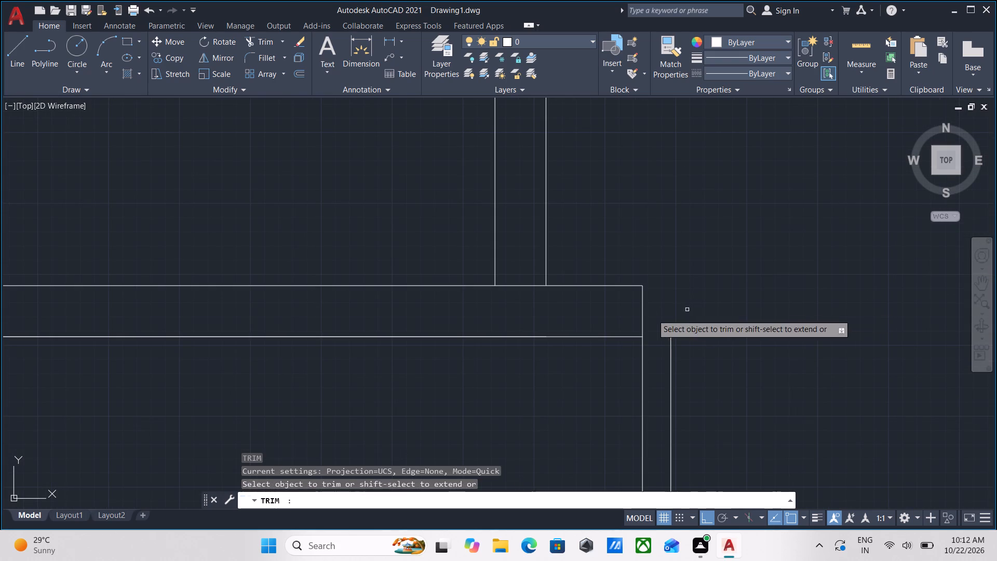
{"action": "left_click", "coordinate": [652, 312]}
{"action": "left_click", "coordinate": [623, 311]}
{"action": "key", "text": "Escape"}
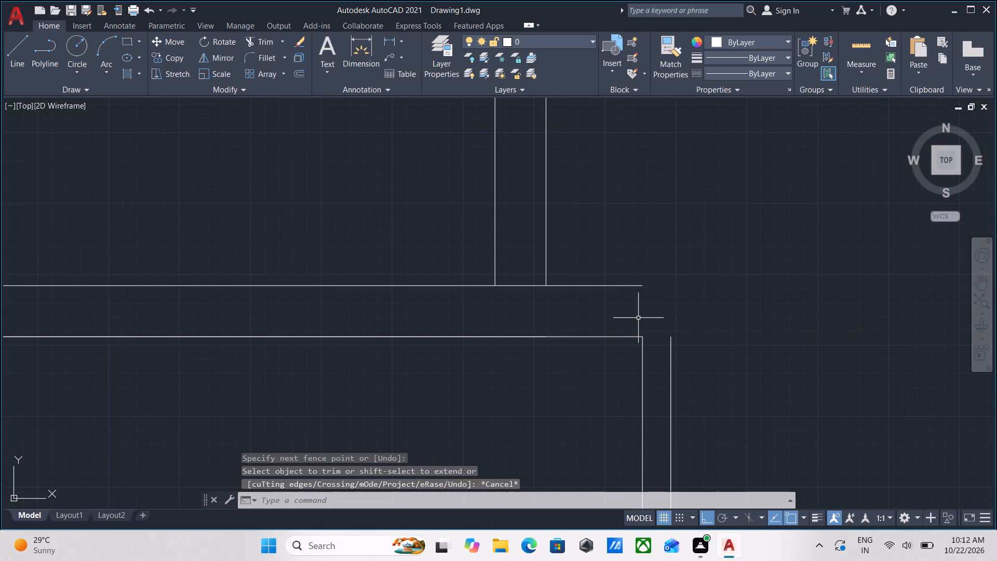
Fillet the 9" wall's upper horizontal line with the 5" wall's outer vertical line into a square corner.
{"action": "key", "text": "f"}
{"action": "key", "text": "Return"}
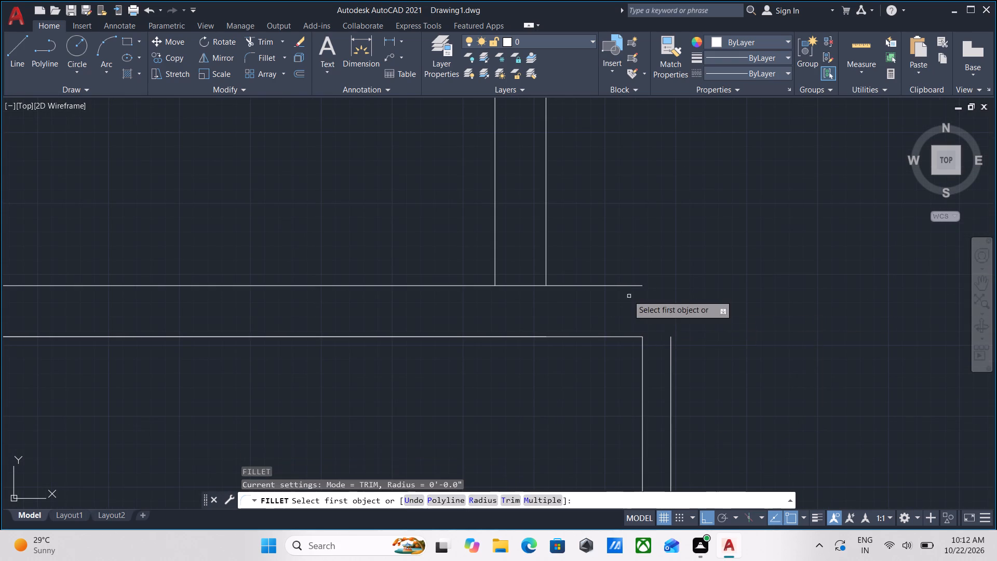
{"action": "left_click", "coordinate": [621, 285]}
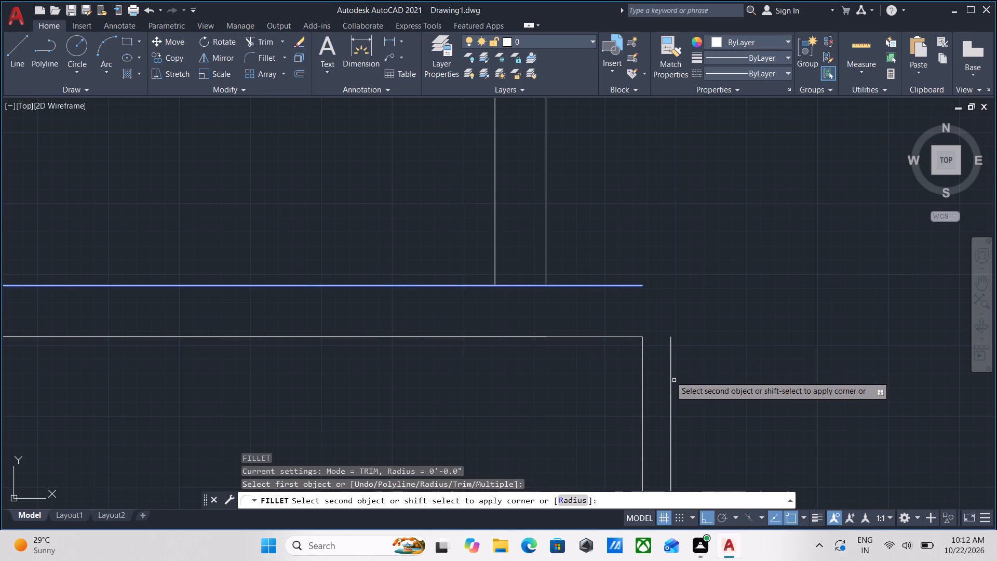
{"action": "left_click", "coordinate": [672, 369]}
Offset the 9" wall's lower horizontal line 7' downward.
{"action": "scroll", "coordinate": [702, 365], "scroll_direction": "down", "scroll_amount": 3}
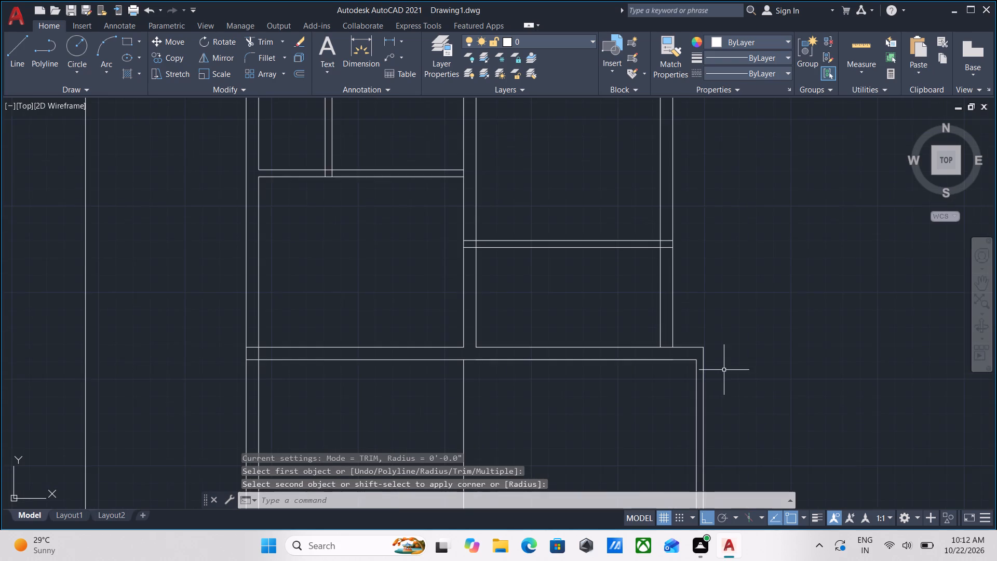
{"action": "middle_click_drag", "start_coordinate": [725, 370], "coordinate": [784, 245]}
{"action": "middle_click_drag", "start_coordinate": [644, 297], "coordinate": [644, 313]}
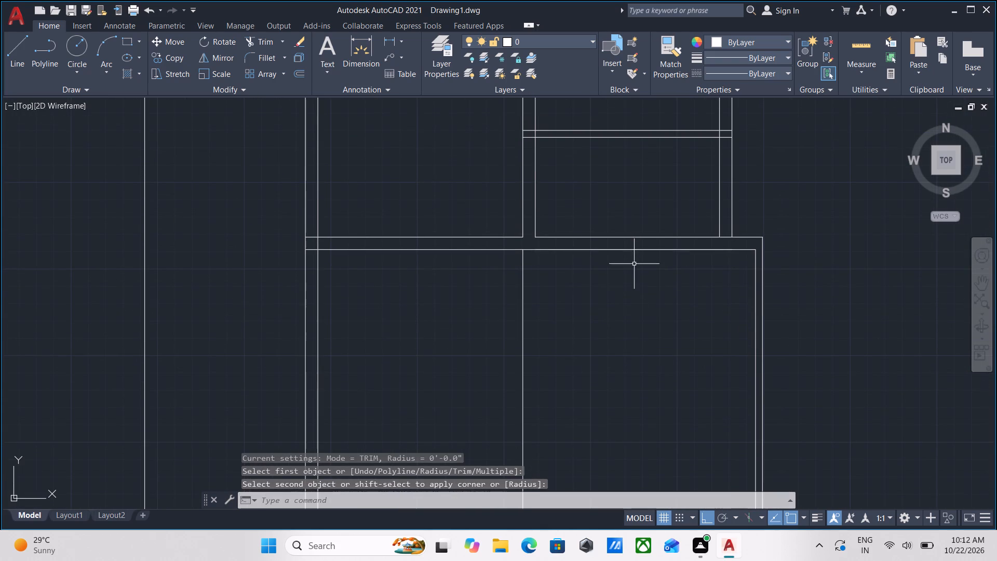
{"action": "scroll", "coordinate": [632, 260], "scroll_direction": "up", "scroll_amount": 2}
{"action": "left_click", "coordinate": [635, 260]}
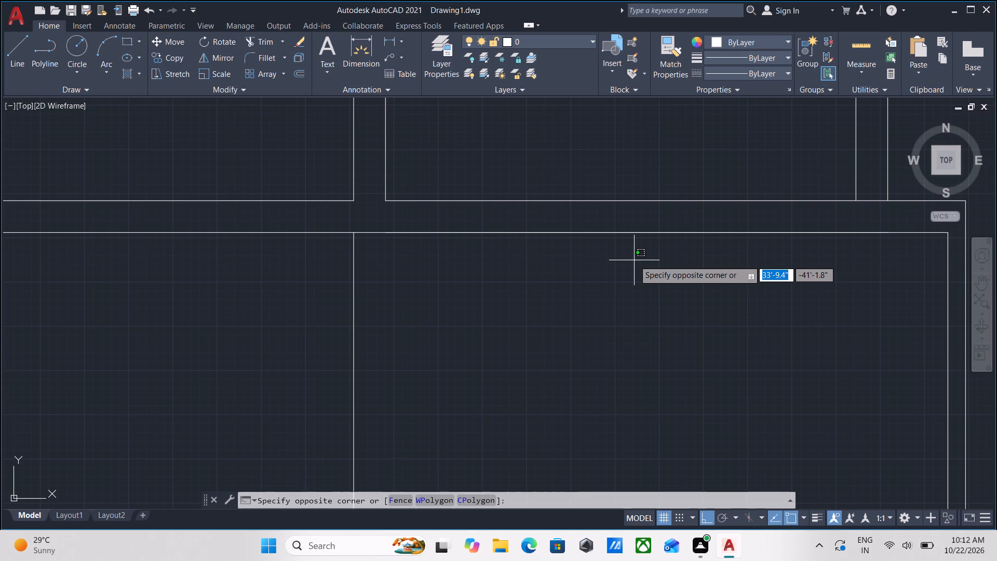
{"action": "left_click", "coordinate": [604, 219]}
{"action": "middle_click_drag", "start_coordinate": [605, 270], "coordinate": [638, 291]}
{"action": "key", "text": "o"}
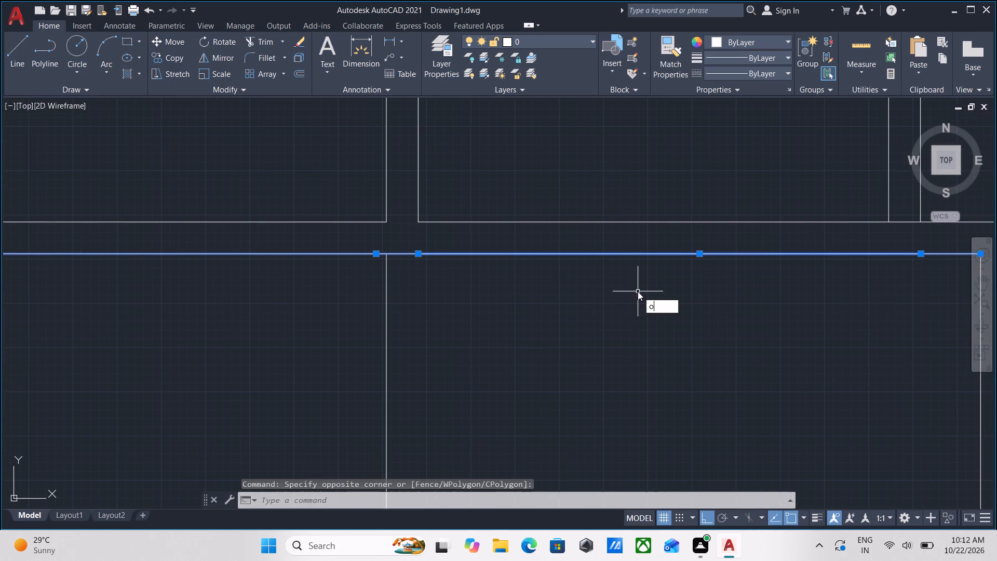
{"action": "key", "text": "Return"}
{"action": "left_click", "coordinate": [640, 255]}
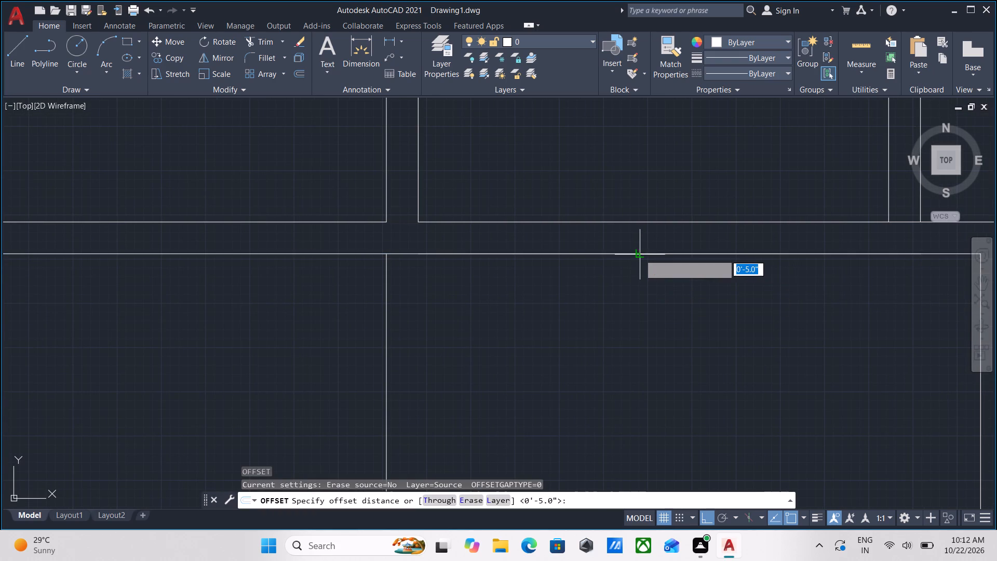
{"action": "left_click", "coordinate": [632, 344]}
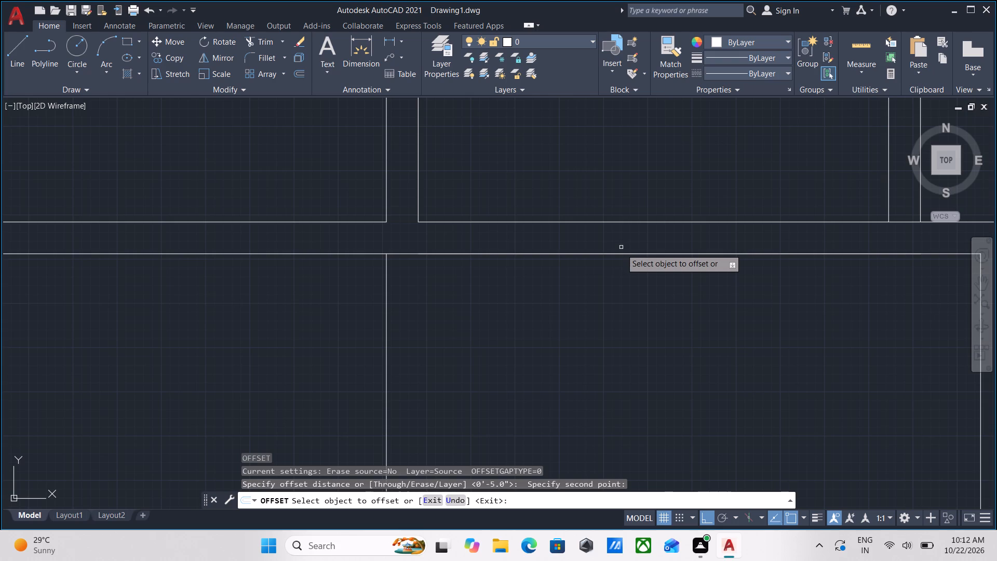
{"action": "scroll", "coordinate": [620, 255], "scroll_direction": "down", "scroll_amount": 2}
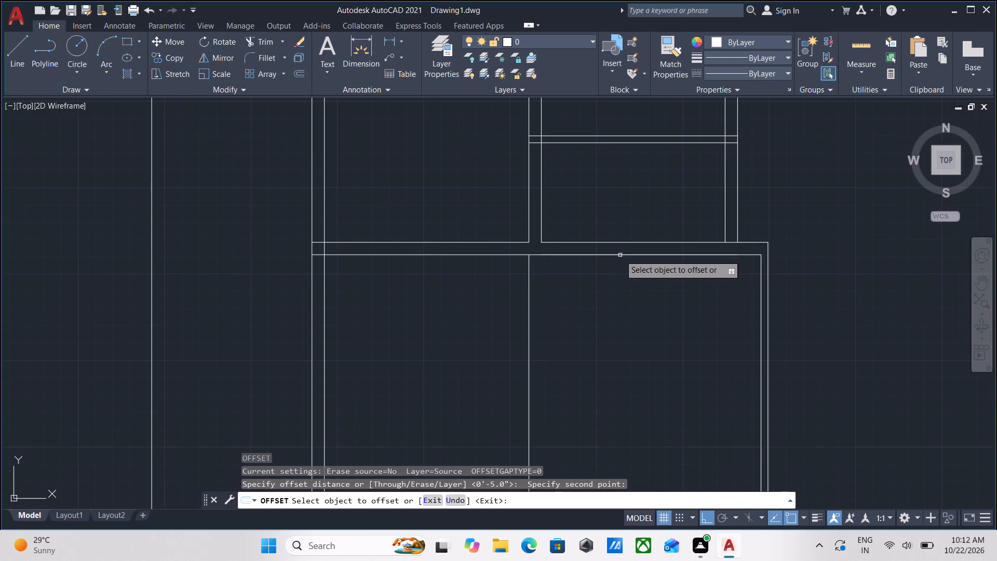
{"action": "left_click", "coordinate": [620, 255]}
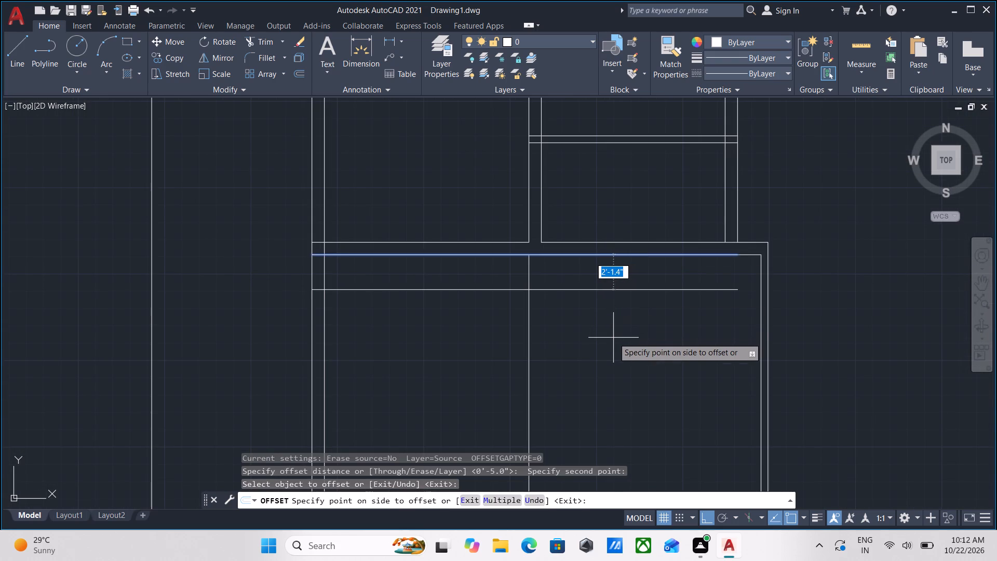
{"action": "type", "text": "7'"}
{"action": "key", "text": "Return"}
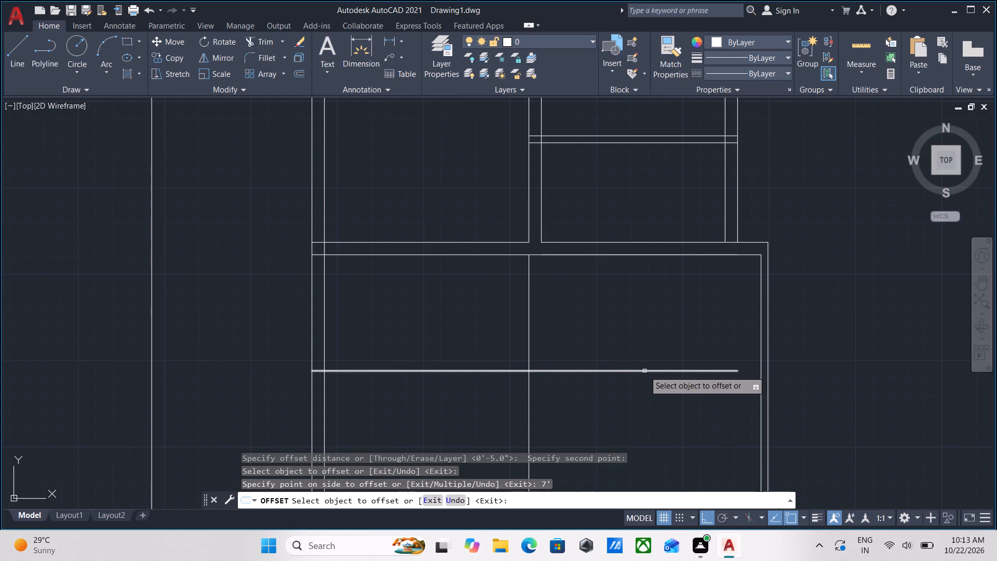
Offset the new horizontal line 9" downward and end Offset.
{"action": "left_click", "coordinate": [644, 371]}
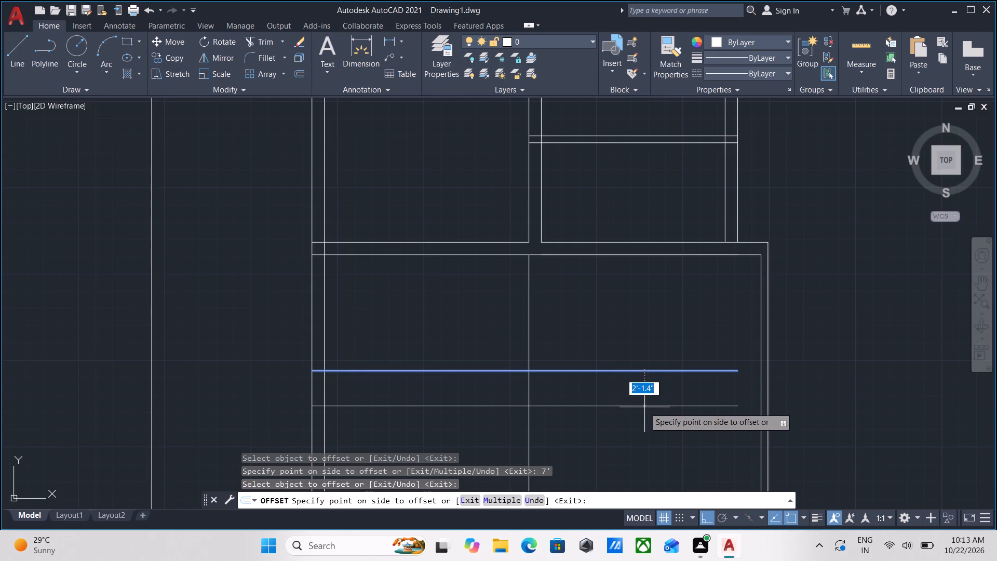
{"action": "key", "text": "9"}
{"action": "key", "text": "shift+quotedbl"}
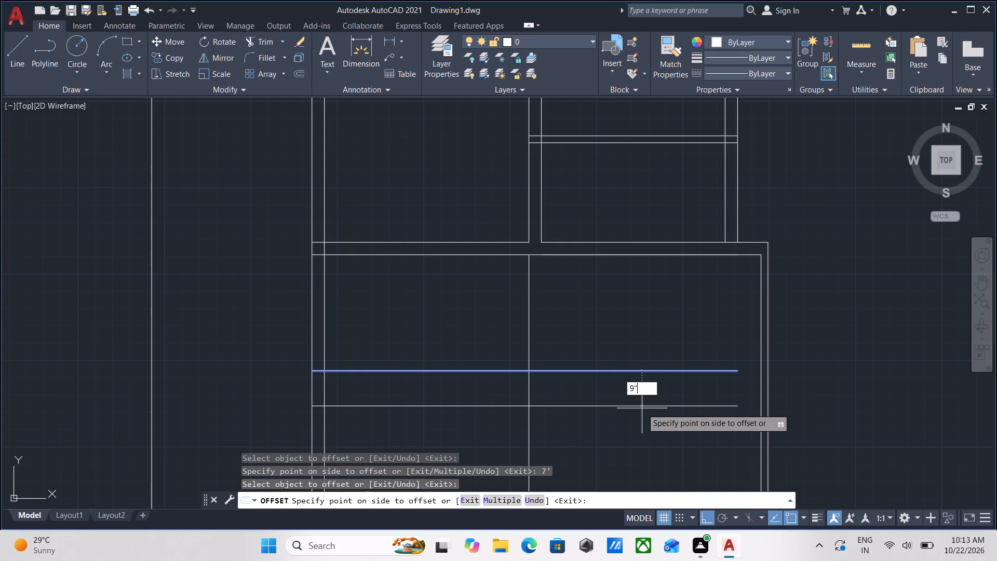
{"action": "key", "text": "Return"}
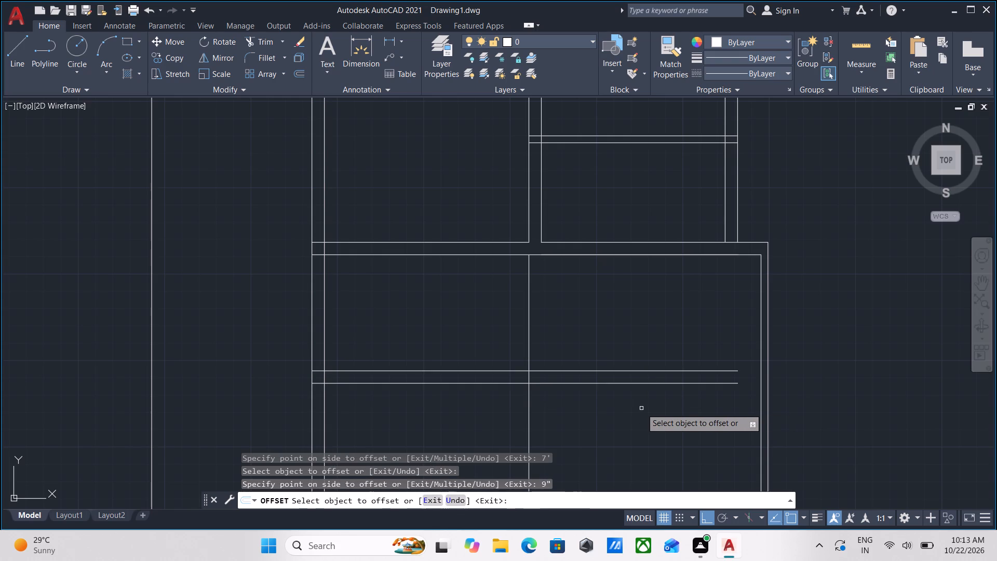
{"action": "scroll", "coordinate": [753, 390], "scroll_direction": "up", "scroll_amount": 1}
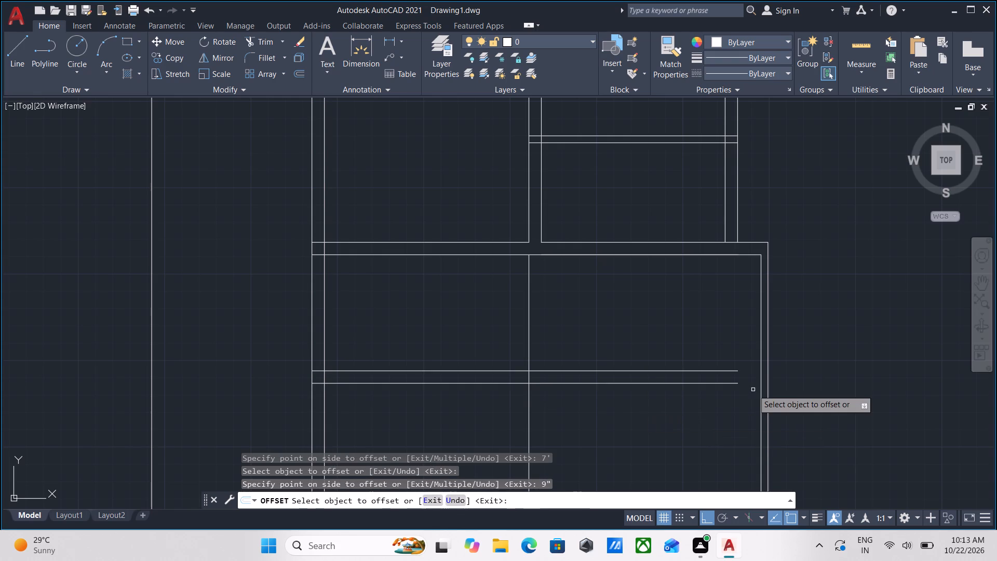
{"action": "middle_click_drag", "start_coordinate": [739, 380], "coordinate": [731, 419]}
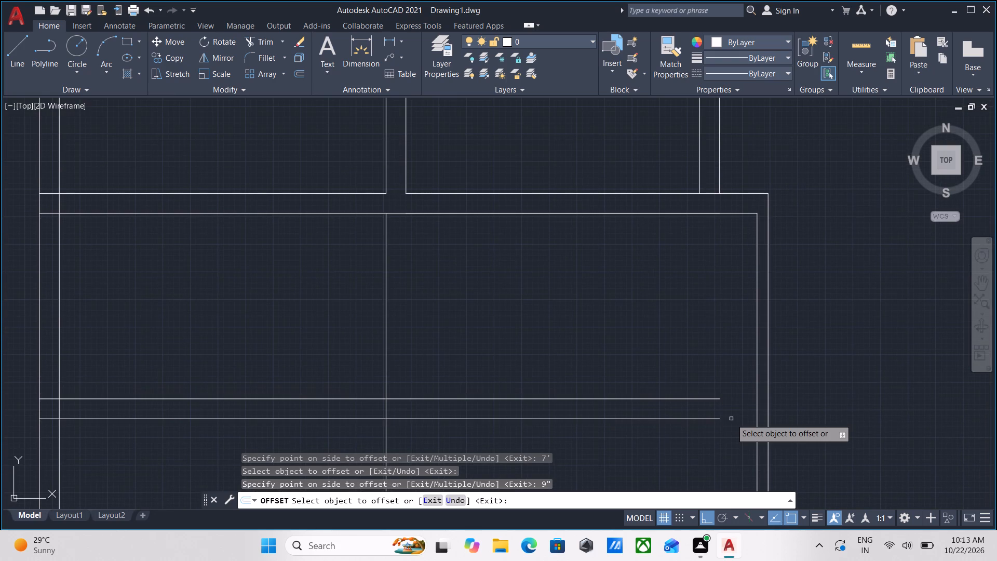
{"action": "key", "text": "Escape"}
Extend the new upper horizontal line to the 5" wall's inner line and the lower one to its outer line.
{"action": "type", "text": "ex"}
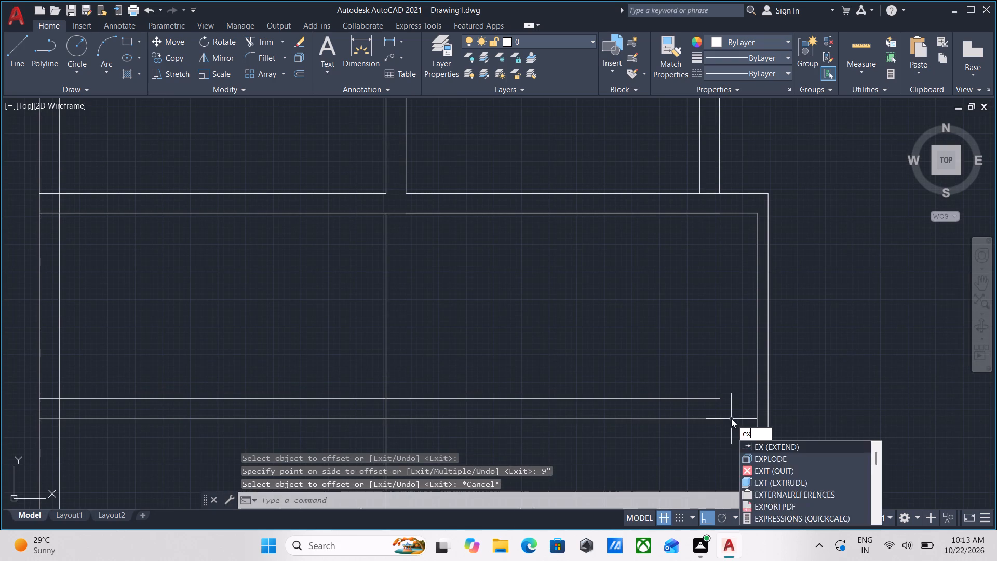
{"action": "key", "text": "Return"}
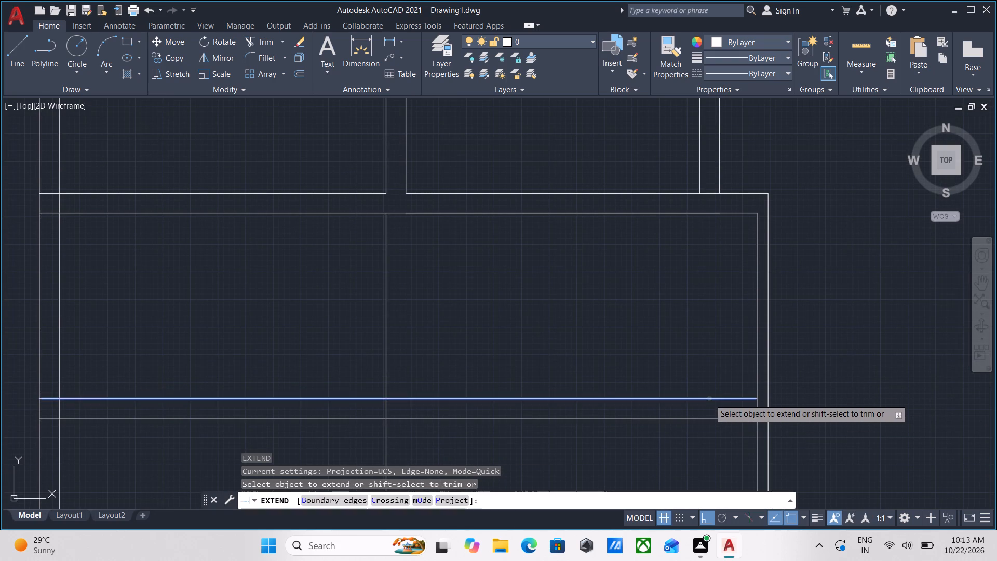
{"action": "left_click", "coordinate": [709, 399]}
{"action": "left_click", "coordinate": [711, 419]}
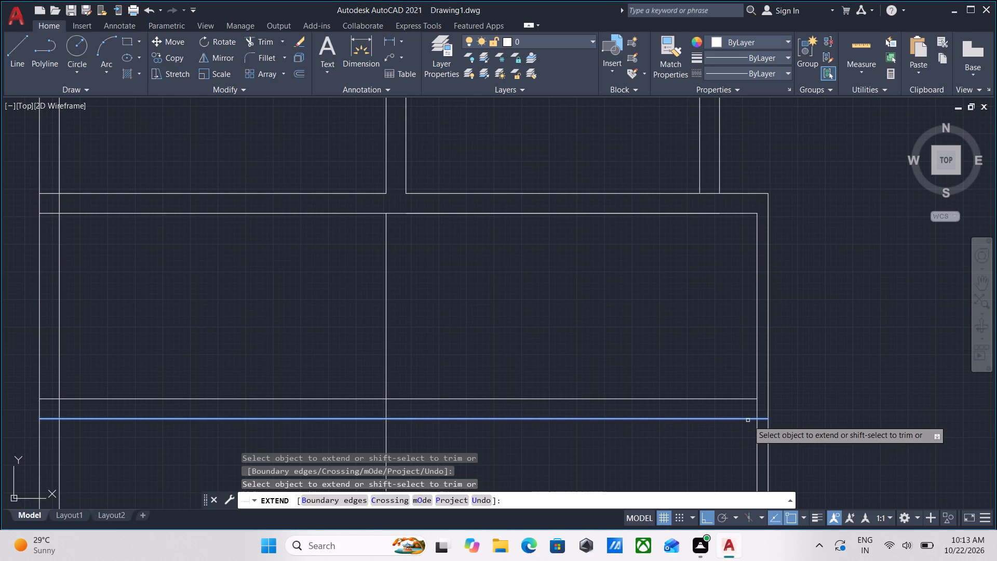
{"action": "left_click", "coordinate": [748, 420]}
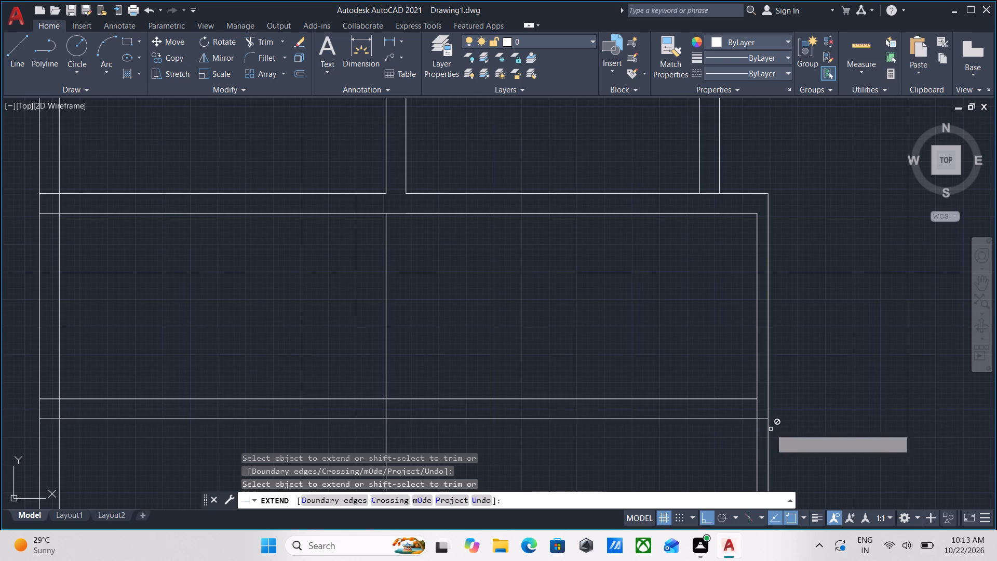
{"action": "key", "text": "Escape"}
Trim the 5" wall's vertical lines below the new 9" wall and its inner line within that wall's thickness.
{"action": "type", "text": "tr"}
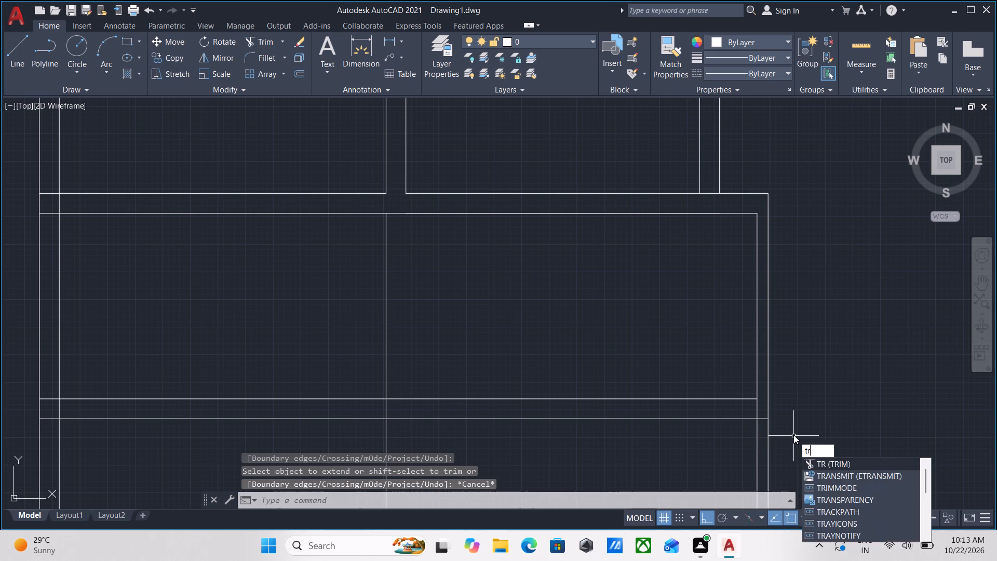
{"action": "key", "text": "Return"}
{"action": "left_click", "coordinate": [793, 435]}
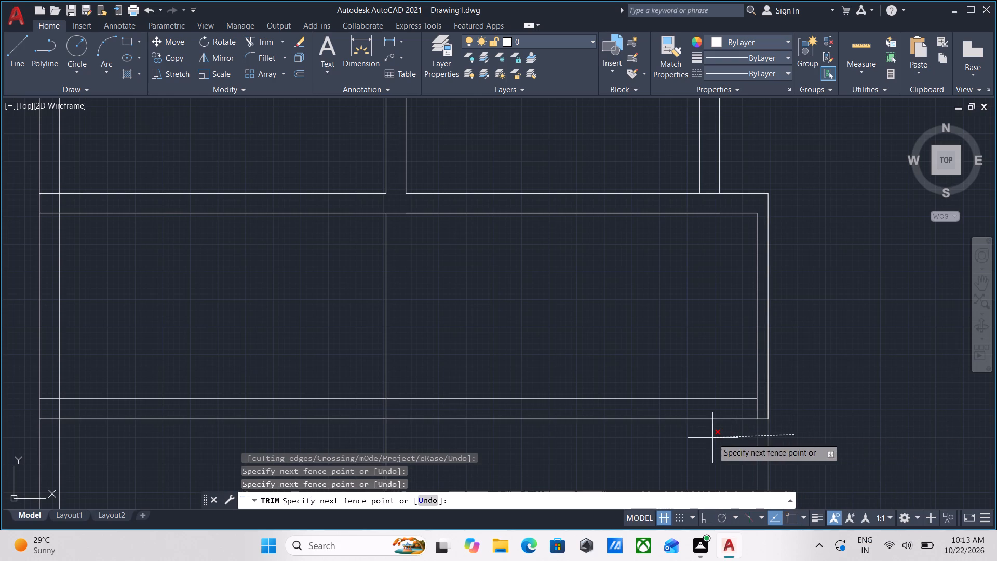
{"action": "left_click", "coordinate": [712, 438]}
{"action": "scroll", "coordinate": [762, 416], "scroll_direction": "up", "scroll_amount": 2}
{"action": "left_click", "coordinate": [762, 407]}
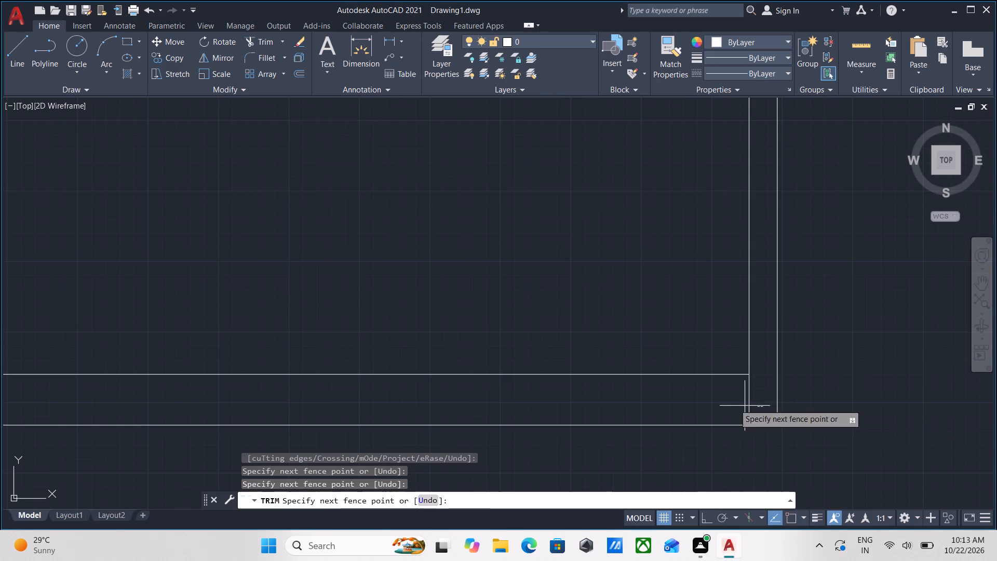
{"action": "left_click", "coordinate": [718, 404]}
{"action": "key", "text": "Escape"}
Extend the inner vertical line of the right-hand 9" wall down to the lower horizontal line of the bottom 9" wall.
{"action": "scroll", "coordinate": [718, 404], "scroll_direction": "down", "scroll_amount": 1}
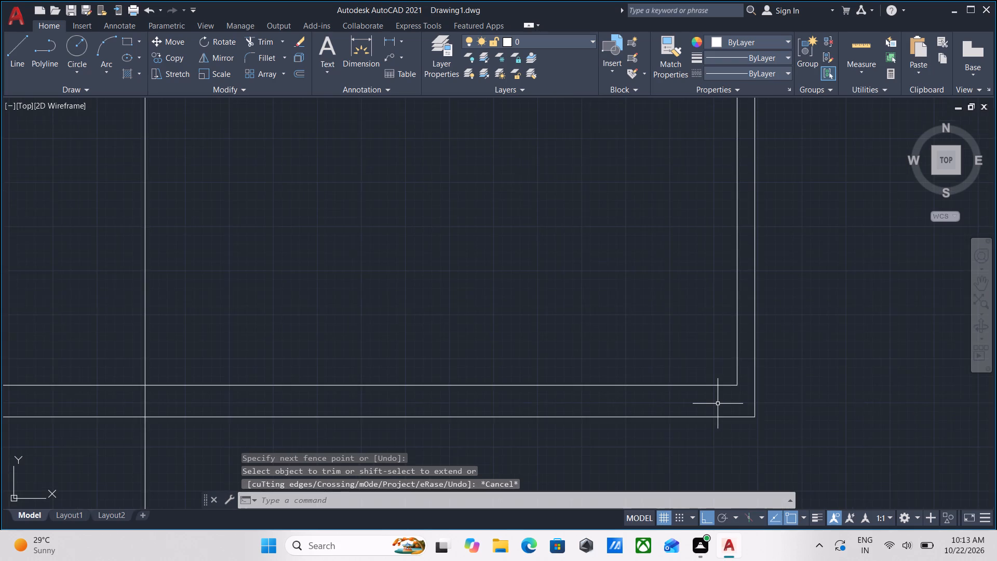
{"action": "middle_click_drag", "start_coordinate": [718, 404], "coordinate": [793, 352]}
{"action": "scroll", "coordinate": [782, 363], "scroll_direction": "down", "scroll_amount": 3}
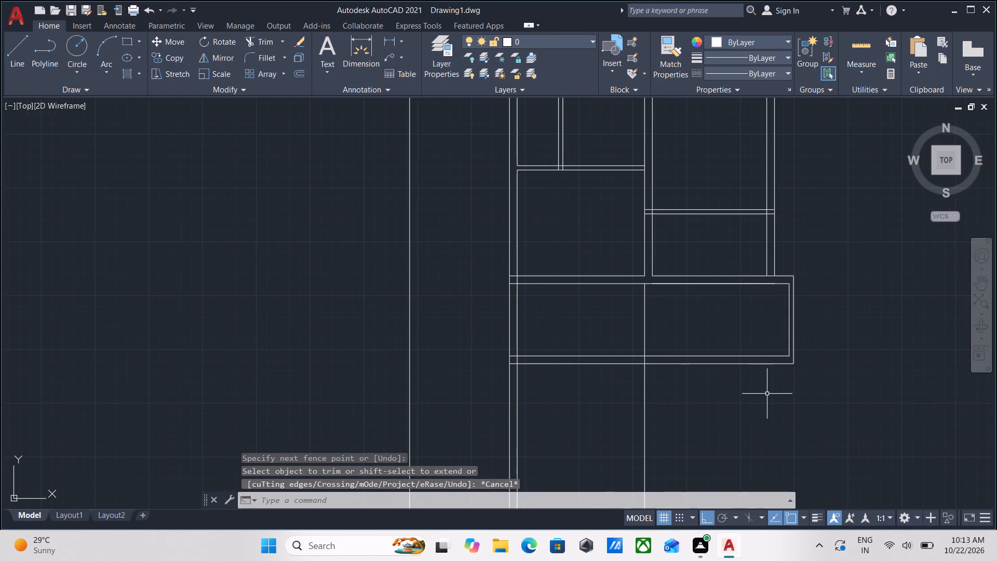
{"action": "middle_click_drag", "start_coordinate": [777, 399], "coordinate": [782, 424]}
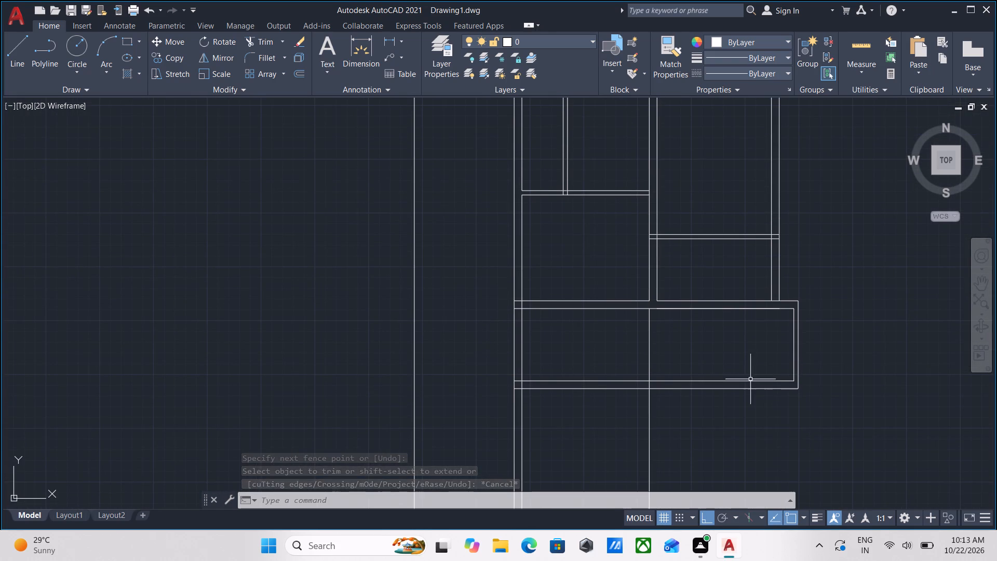
{"action": "key", "text": "e"}
{"action": "key", "text": "x"}
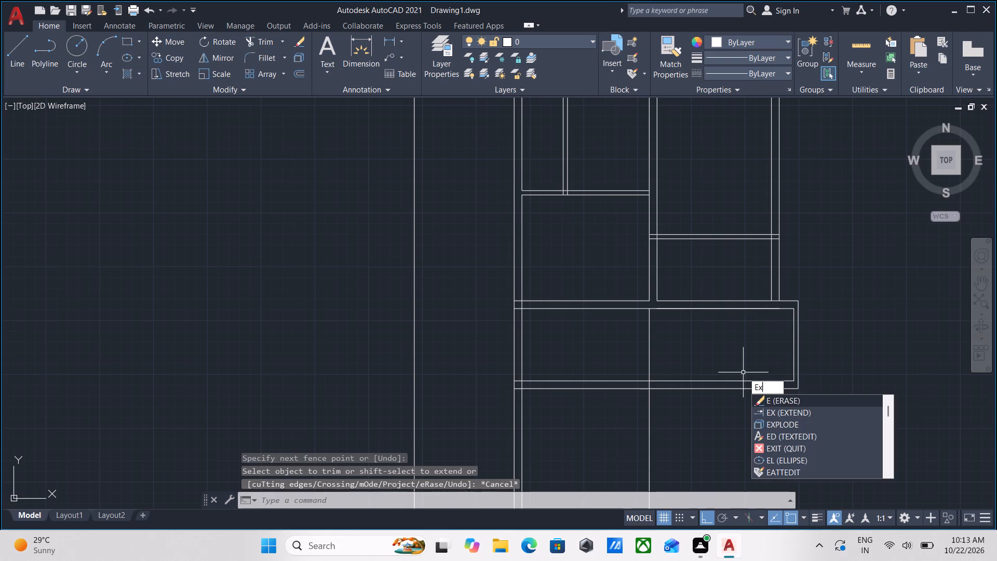
{"action": "key", "text": "Return"}
{"action": "scroll", "coordinate": [767, 278], "scroll_direction": "up", "scroll_amount": 1}
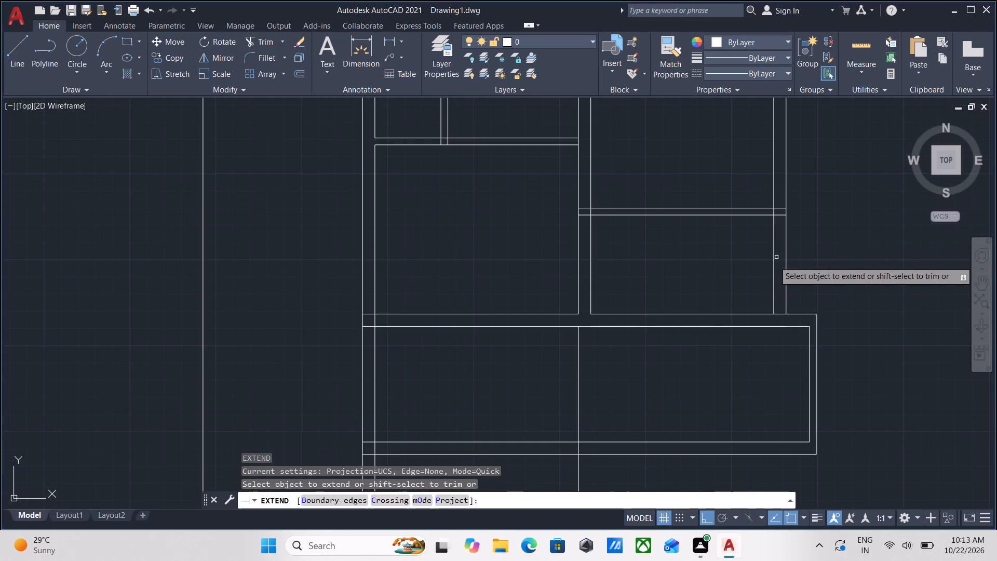
{"action": "left_click", "coordinate": [773, 286]}
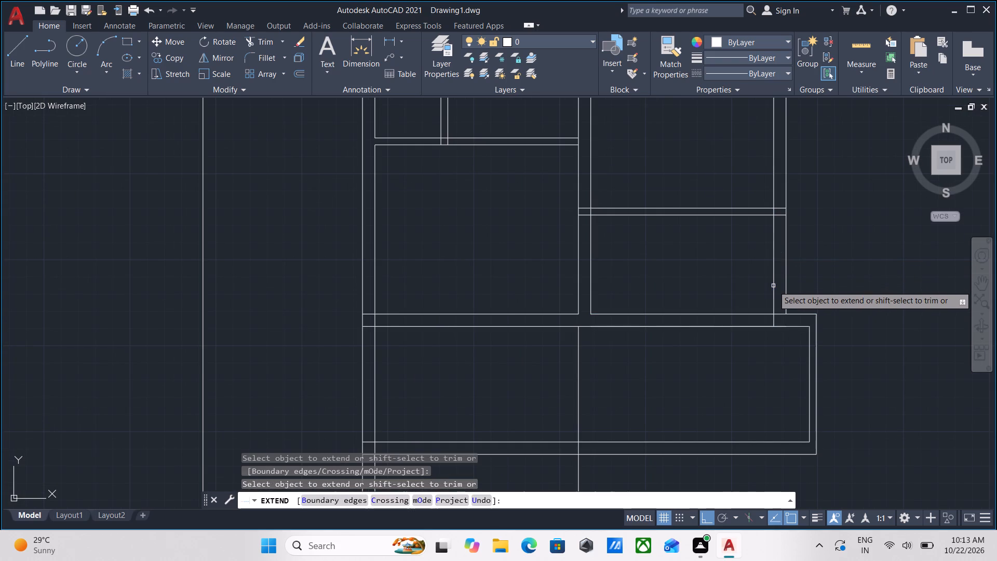
{"action": "left_click", "coordinate": [773, 291]}
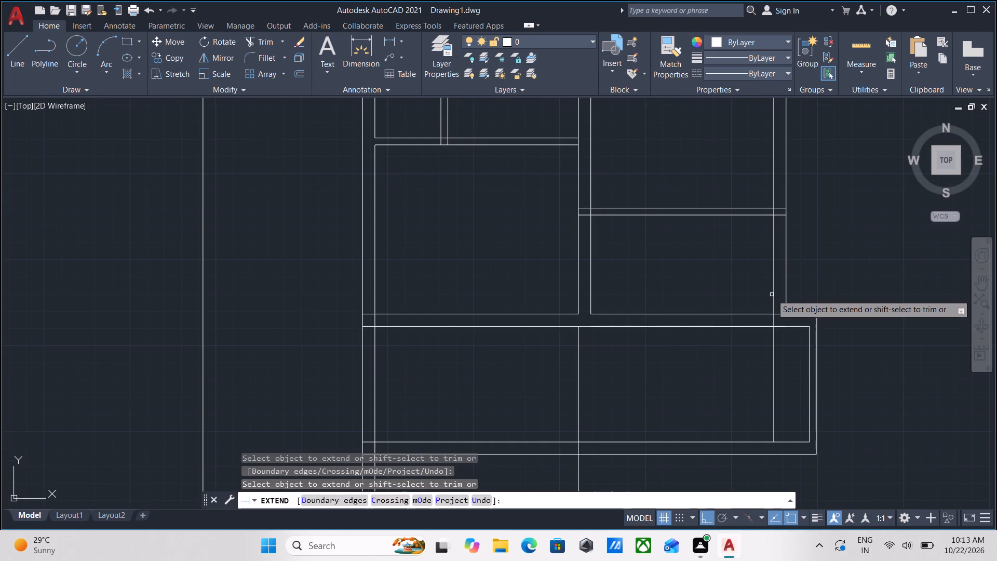
{"action": "left_click", "coordinate": [774, 293]}
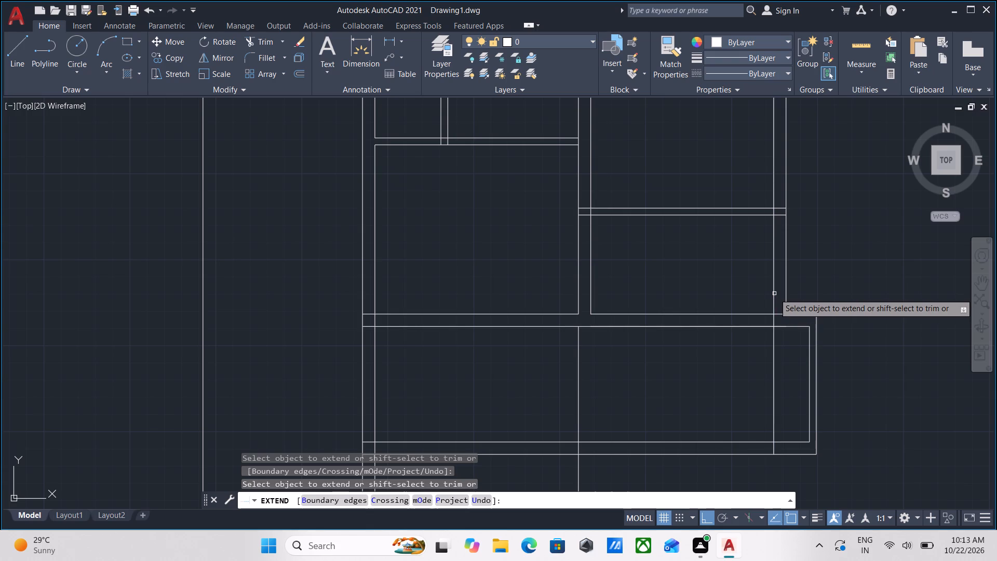
{"action": "scroll", "coordinate": [774, 293], "scroll_direction": "down", "scroll_amount": 2}
{"action": "left_click", "coordinate": [774, 293]}
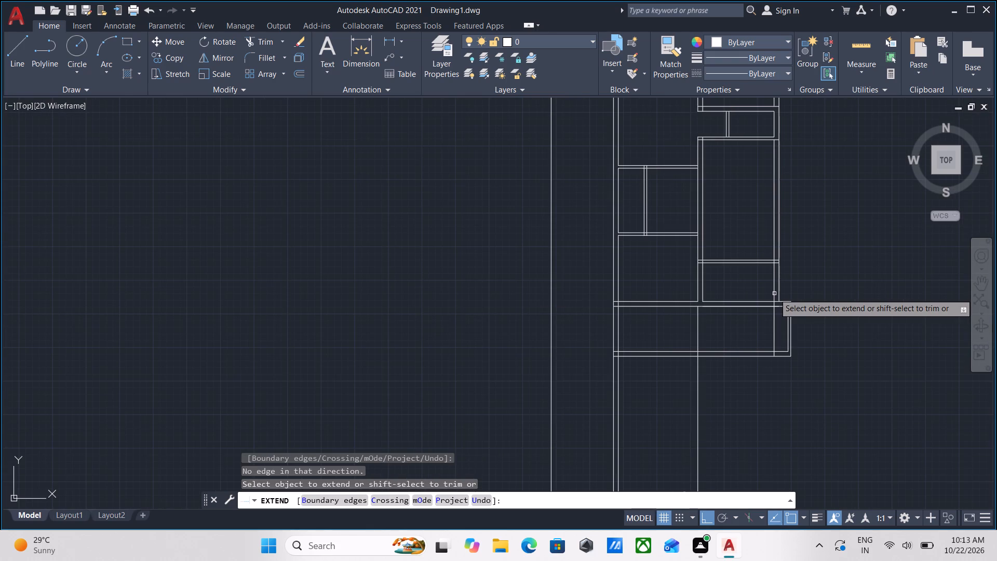
Extend the outer vertical line of the same right-hand wall down to the bottom wall's lower line and end Extend.
{"action": "scroll", "coordinate": [774, 293], "scroll_direction": "up", "scroll_amount": 1}
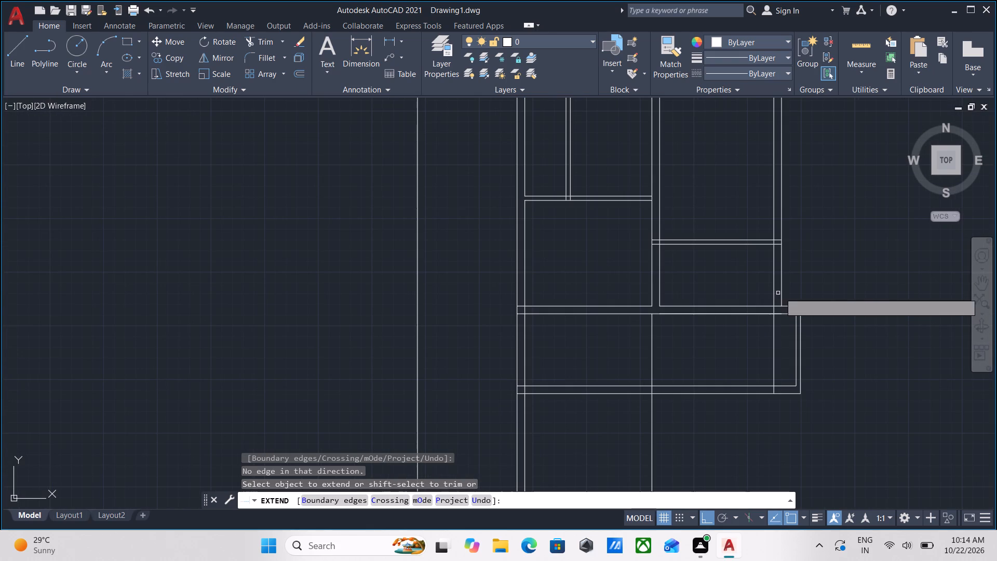
{"action": "left_click", "coordinate": [784, 292]}
{"action": "left_click", "coordinate": [782, 299]}
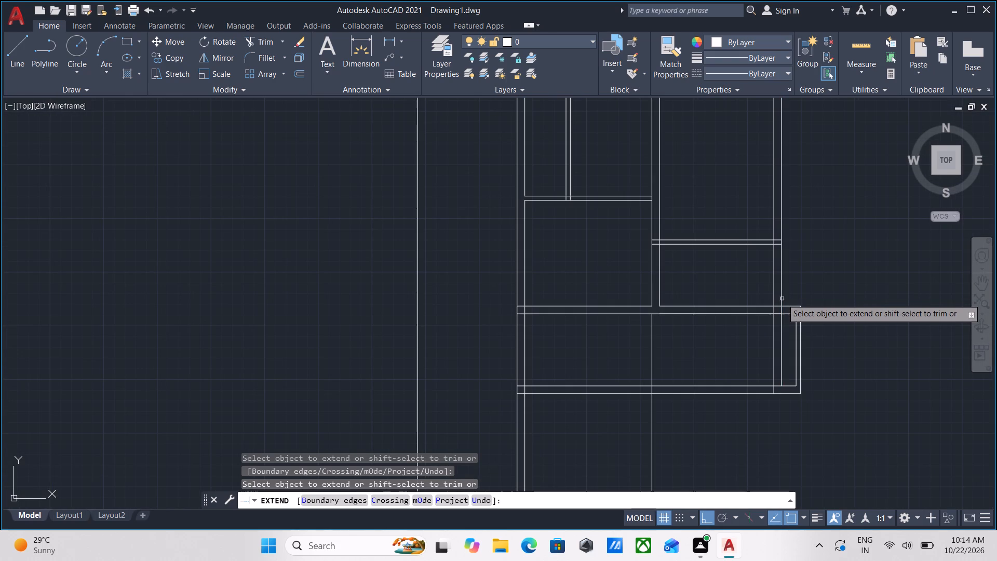
{"action": "left_click", "coordinate": [782, 299]}
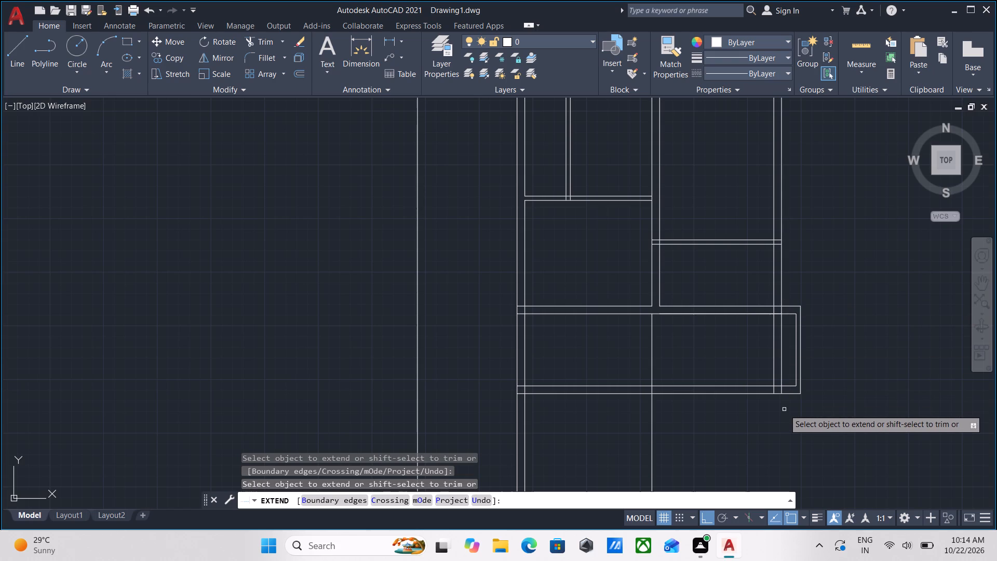
{"action": "middle_click_drag", "start_coordinate": [787, 409], "coordinate": [786, 319]}
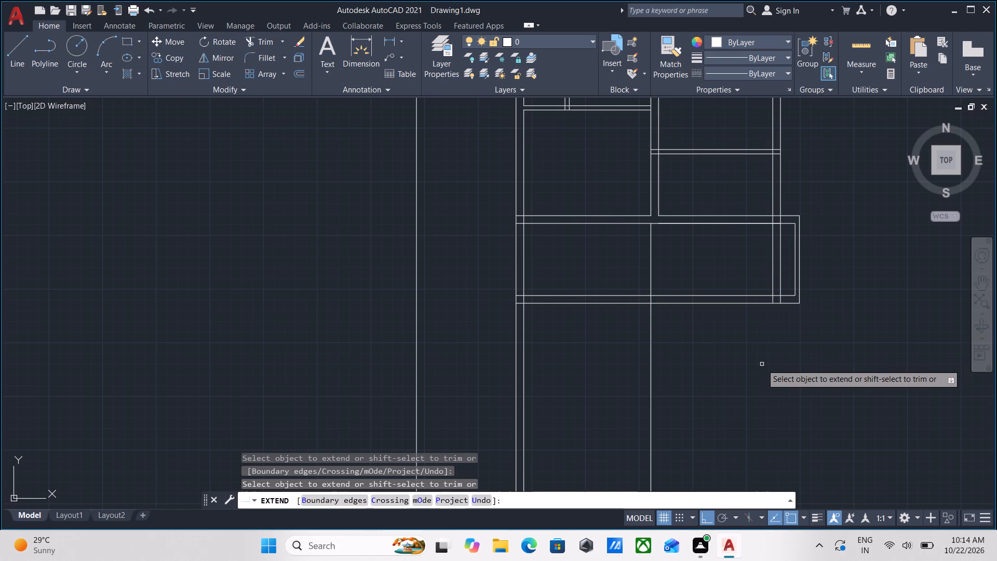
{"action": "scroll", "coordinate": [778, 335], "scroll_direction": "up", "scroll_amount": 1}
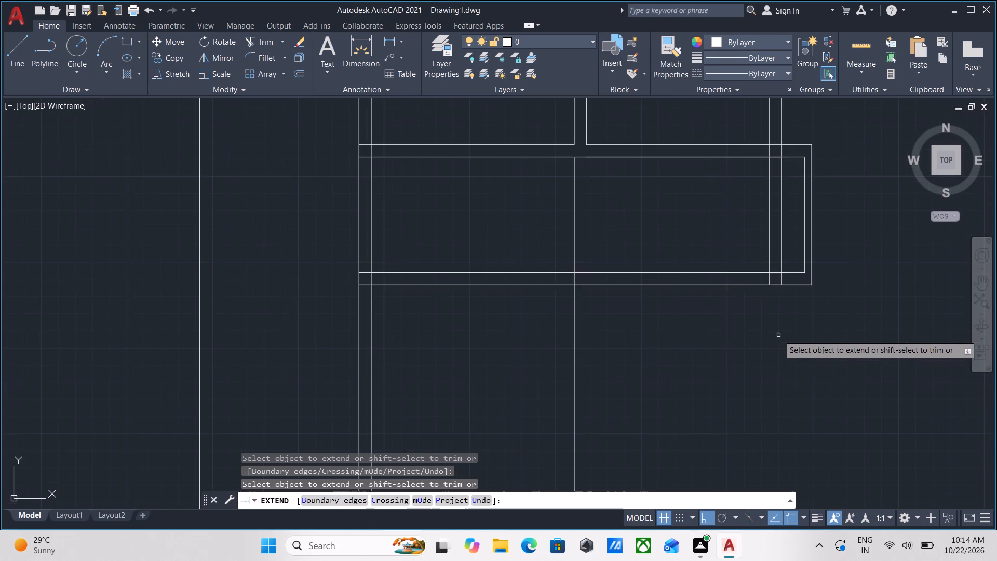
{"action": "scroll", "coordinate": [778, 335], "scroll_direction": "up", "scroll_amount": 1}
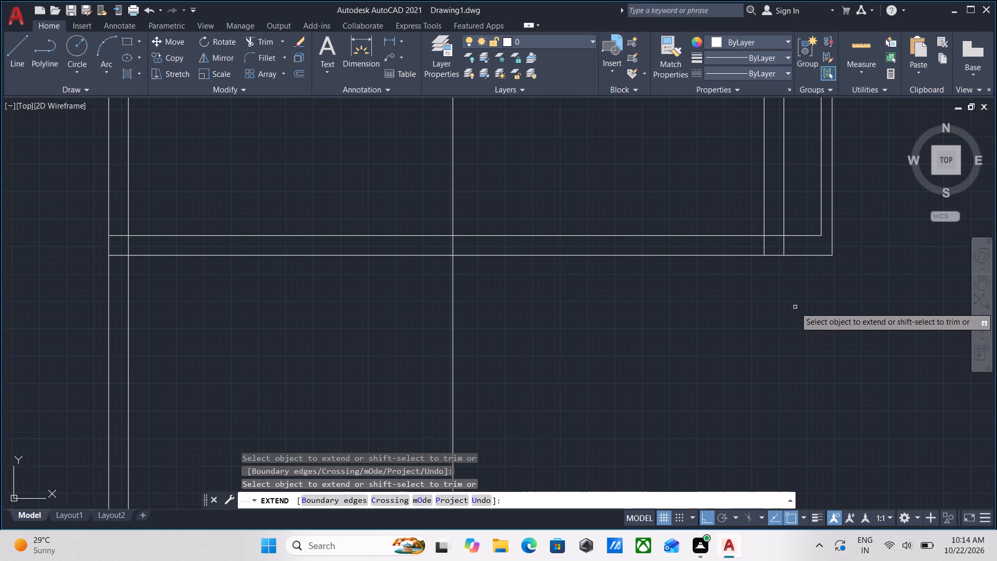
{"action": "middle_click_drag", "start_coordinate": [796, 308], "coordinate": [801, 356]}
{"action": "key", "text": "Escape"}
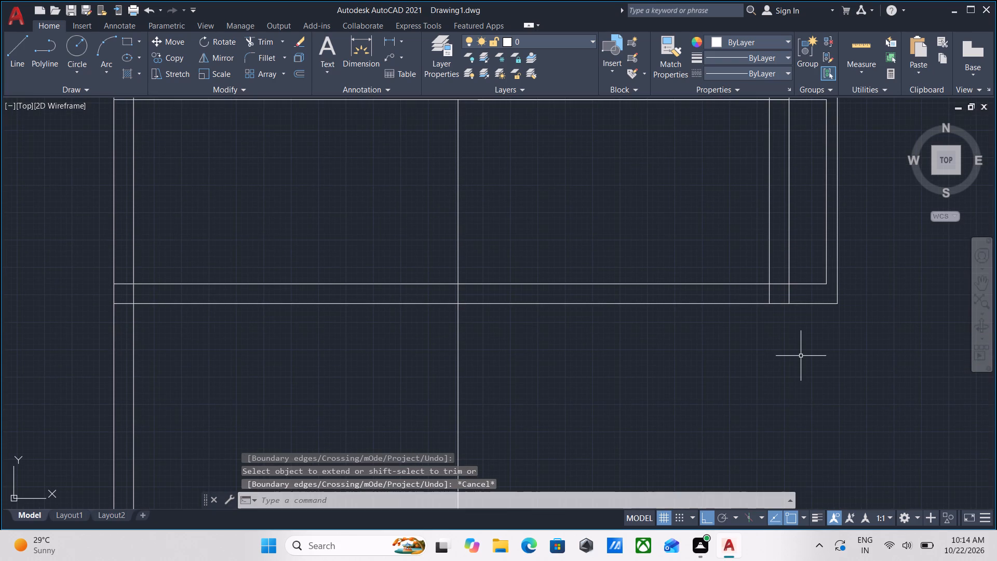
Draw a 10'6" vertical line downward from the lower end of the right-hand wall's inner line.
{"action": "key", "text": "l"}
{"action": "key", "text": "Return"}
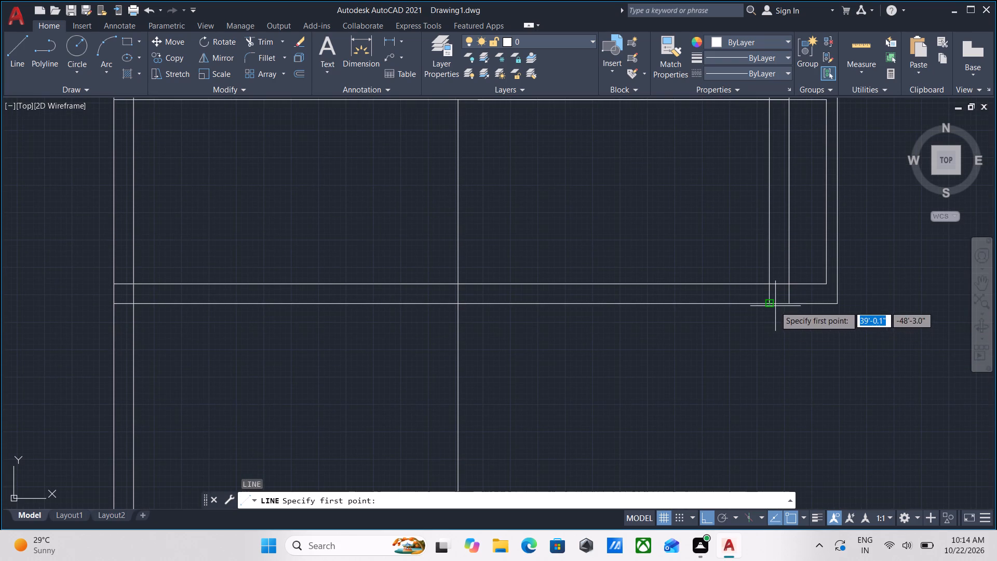
{"action": "left_click", "coordinate": [771, 305]}
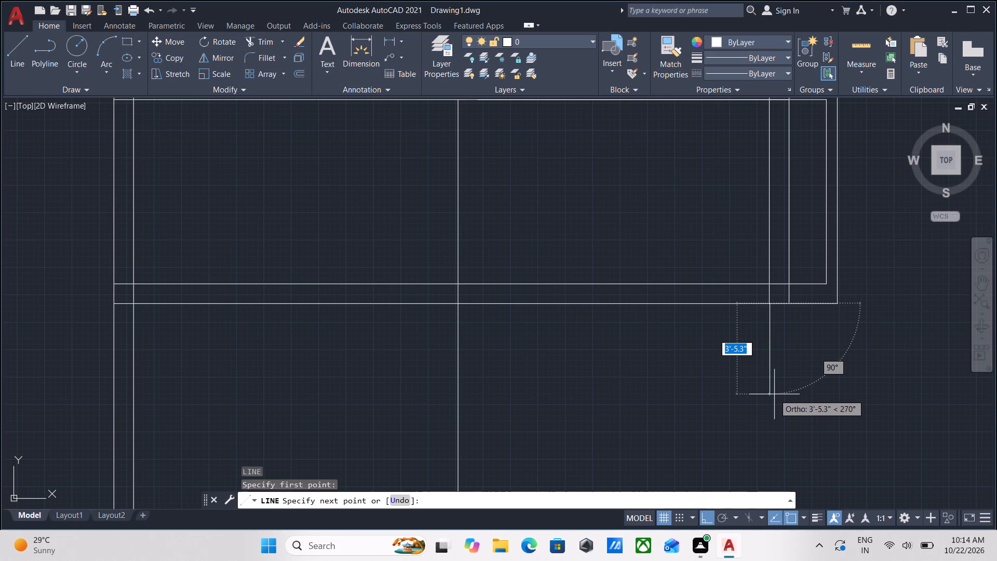
{"action": "type", "text": "10'"}
{"action": "key", "text": "6"}
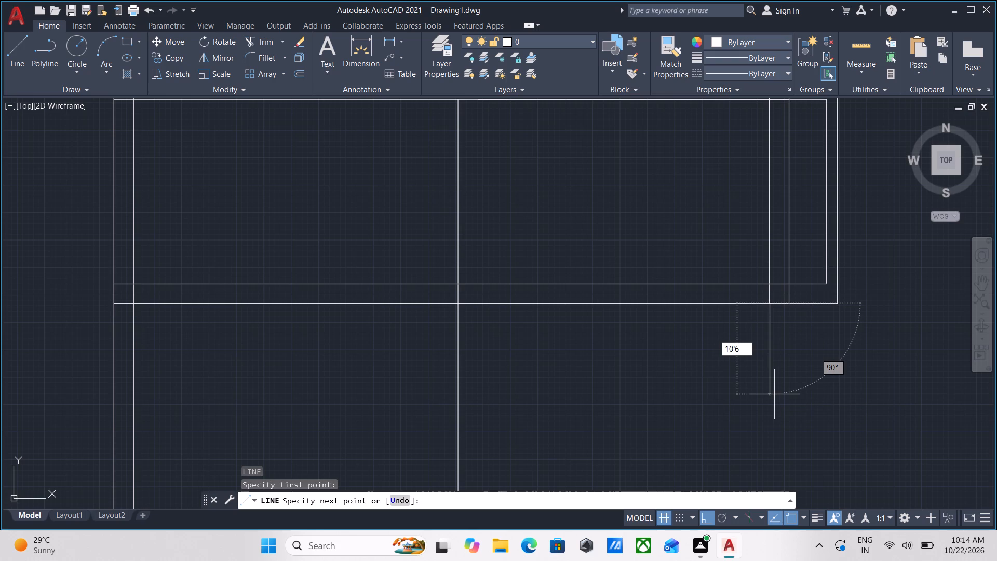
{"action": "key", "text": "shift+quotedbl"}
{"action": "key", "text": "Return"}
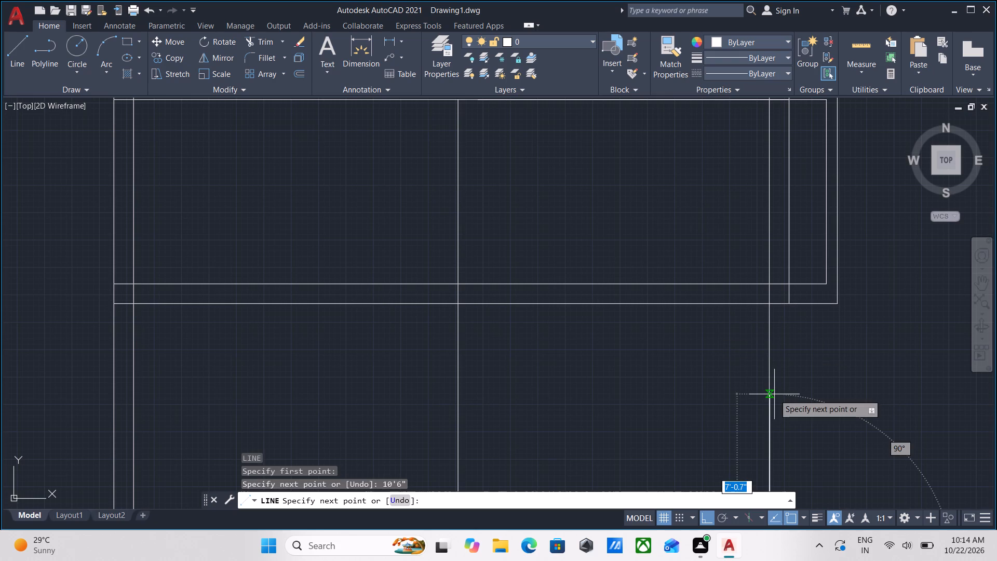
{"action": "scroll", "coordinate": [774, 394], "scroll_direction": "down", "scroll_amount": 3}
{"action": "middle_click_drag", "start_coordinate": [767, 385], "coordinate": [753, 355]}
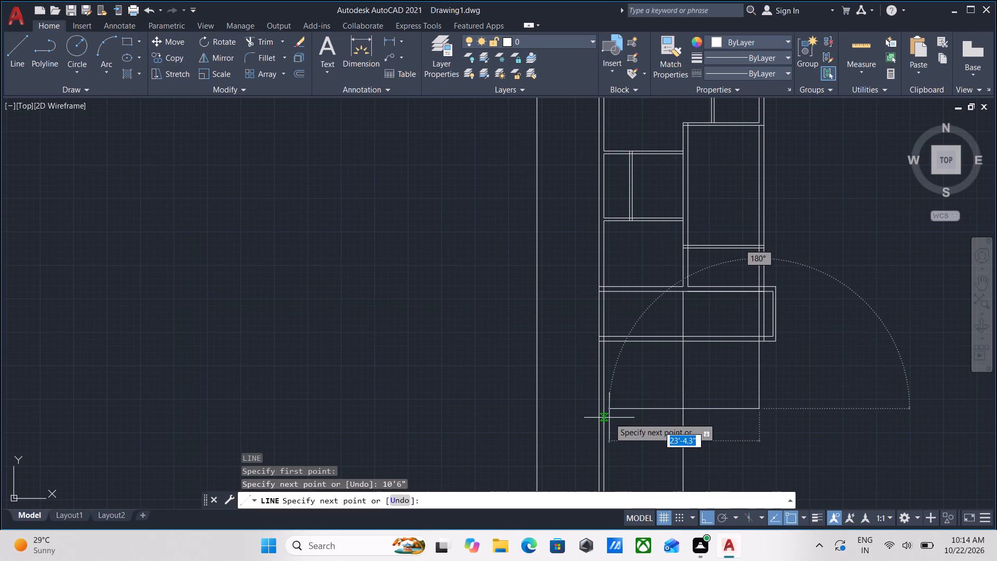
{"action": "scroll", "coordinate": [607, 419], "scroll_direction": "down", "scroll_amount": 2}
{"action": "scroll", "coordinate": [607, 419], "scroll_direction": "up", "scroll_amount": 1}
{"action": "scroll", "coordinate": [607, 419], "scroll_direction": "down", "scroll_amount": 7}
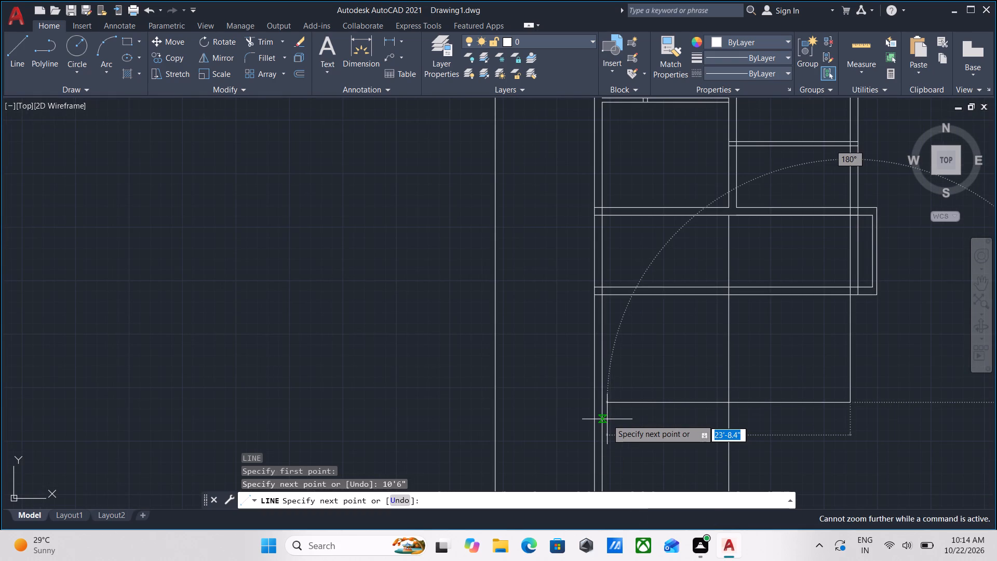
{"action": "scroll", "coordinate": [607, 419], "scroll_direction": "up", "scroll_amount": 3}
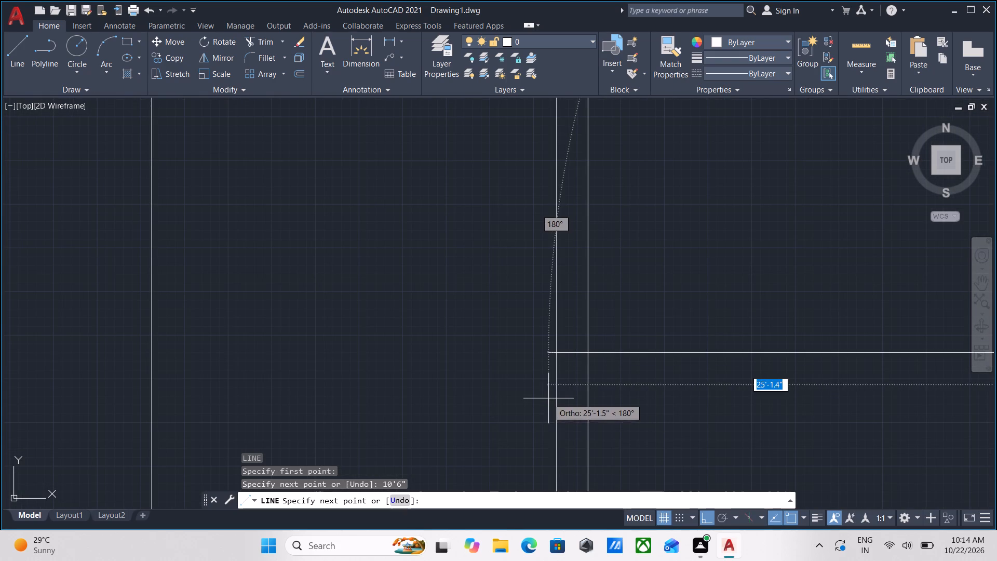
{"action": "scroll", "coordinate": [503, 392], "scroll_direction": "down", "scroll_amount": 9}
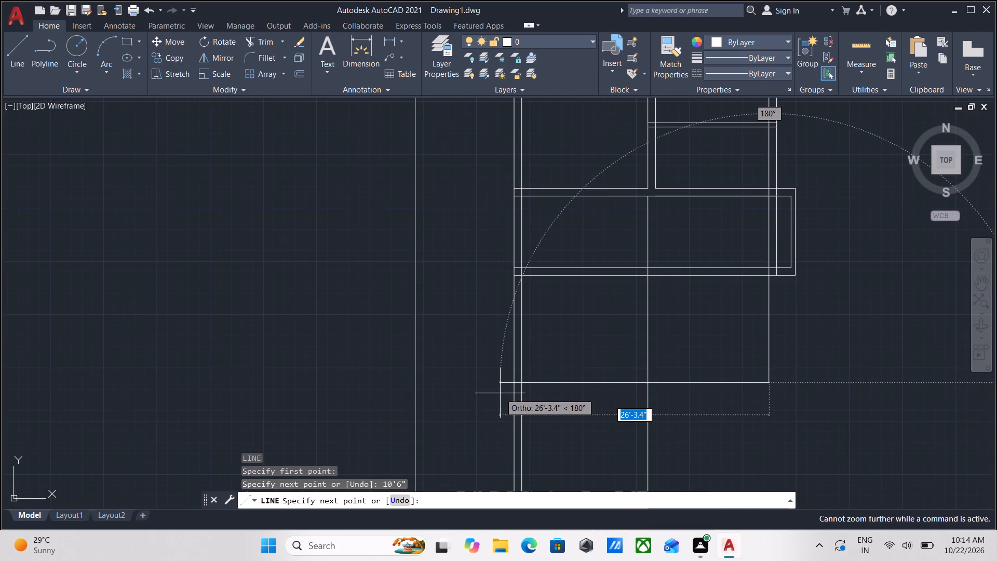
{"action": "key", "text": "Escape"}
Draw a horizontal line from the lower end of the 10'6" line across to the plan's leftmost vertical line.
{"action": "scroll", "coordinate": [502, 393], "scroll_direction": "down", "scroll_amount": 4}
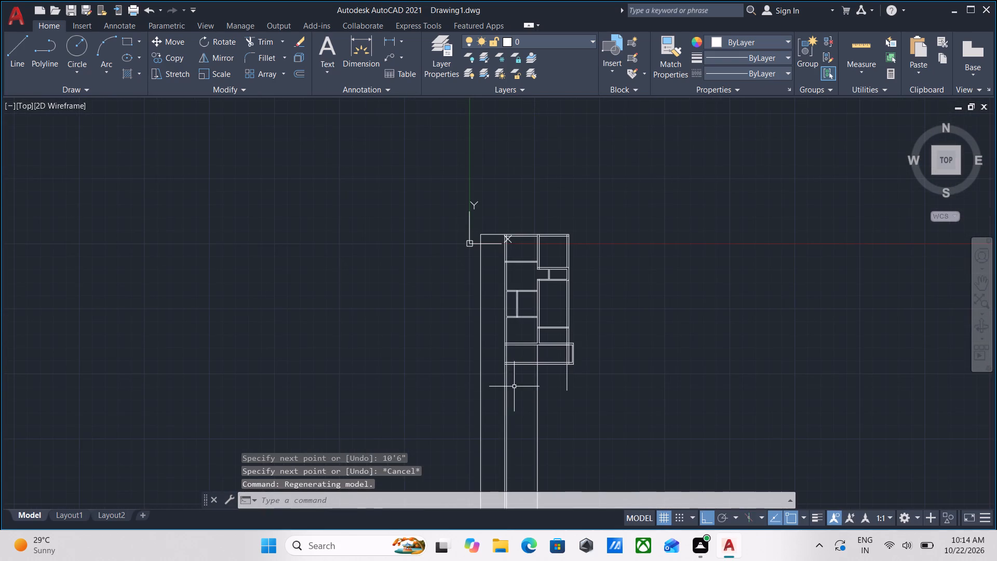
{"action": "scroll", "coordinate": [516, 385], "scroll_direction": "up", "scroll_amount": 3}
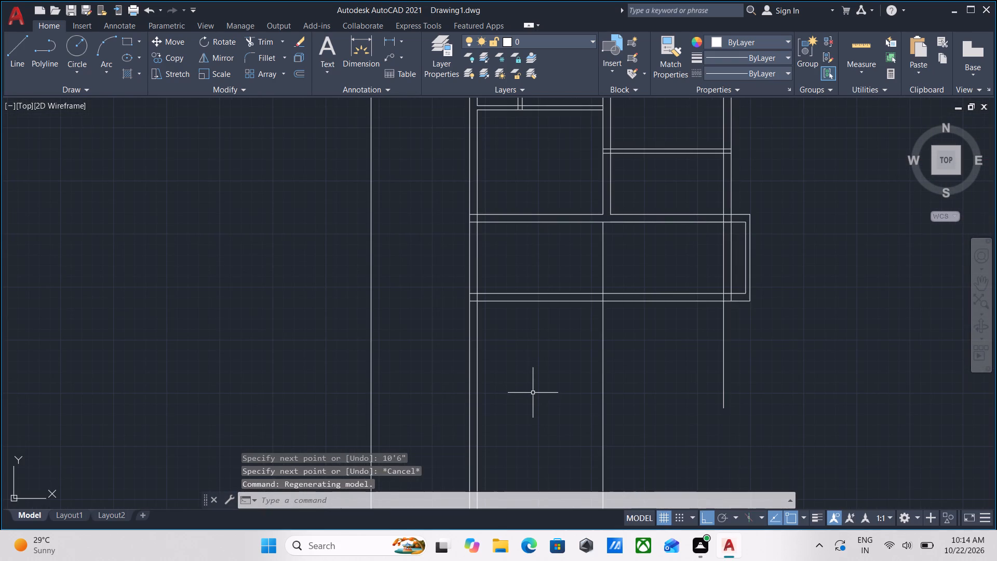
{"action": "key", "text": "l"}
{"action": "key", "text": "Return"}
{"action": "scroll", "coordinate": [716, 414], "scroll_direction": "down", "scroll_amount": 2}
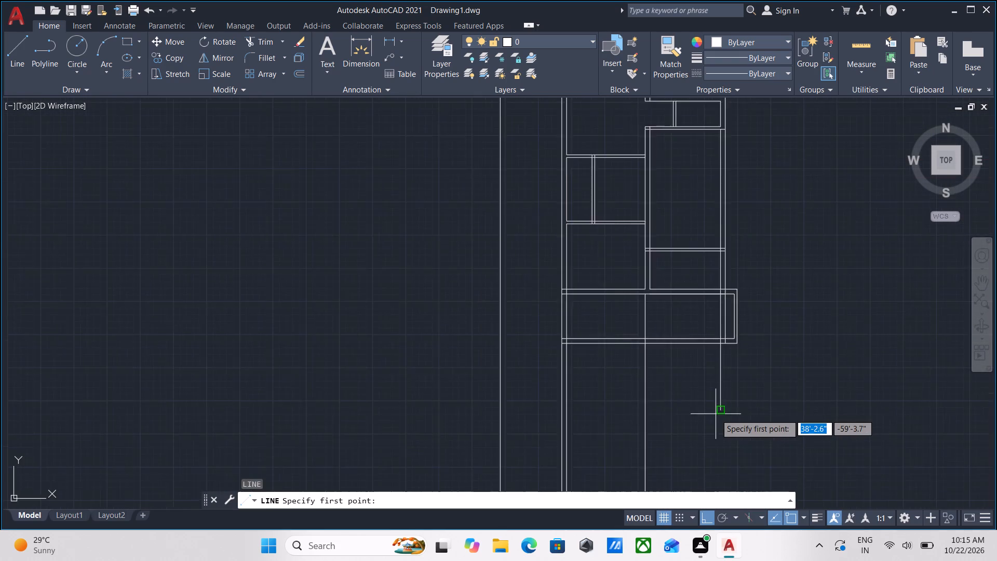
{"action": "left_click", "coordinate": [716, 414]}
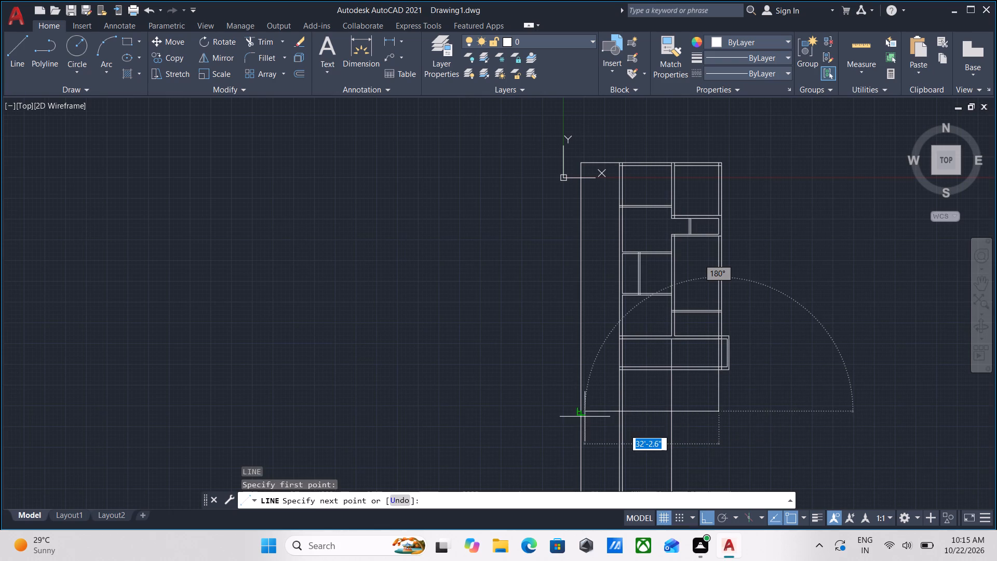
{"action": "left_click", "coordinate": [578, 411]}
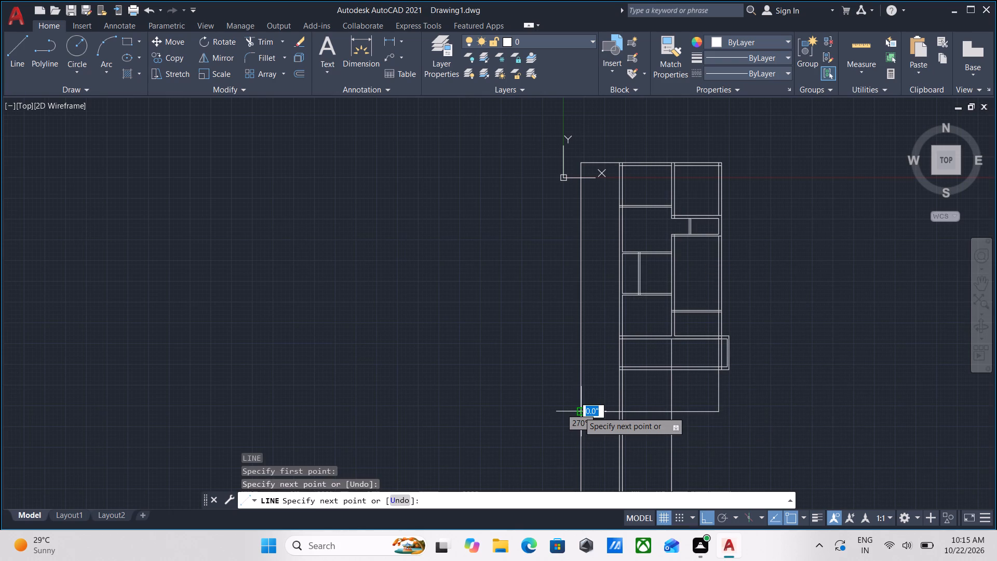
{"action": "key", "text": "Escape"}
Trim the three vertical lines crossing the space between the bottom 9" wall and the new lower horizontal line.
{"action": "scroll", "coordinate": [668, 468], "scroll_direction": "up", "scroll_amount": 1}
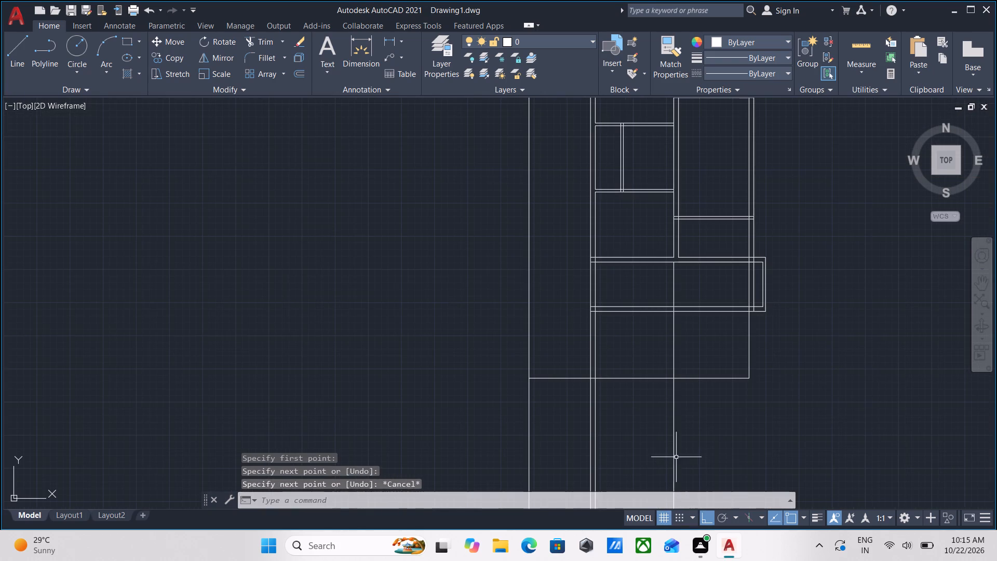
{"action": "scroll", "coordinate": [657, 360], "scroll_direction": "up", "scroll_amount": 2}
{"action": "scroll", "coordinate": [697, 337], "scroll_direction": "down", "scroll_amount": 2}
{"action": "middle_click_drag", "start_coordinate": [697, 338], "coordinate": [697, 352]}
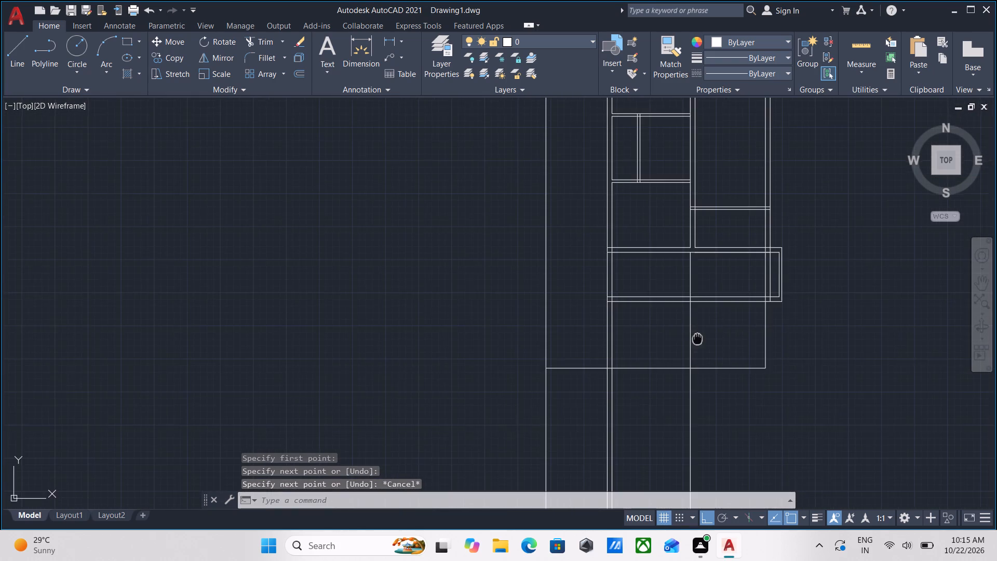
{"action": "middle_click_drag", "start_coordinate": [697, 352], "coordinate": [693, 368]}
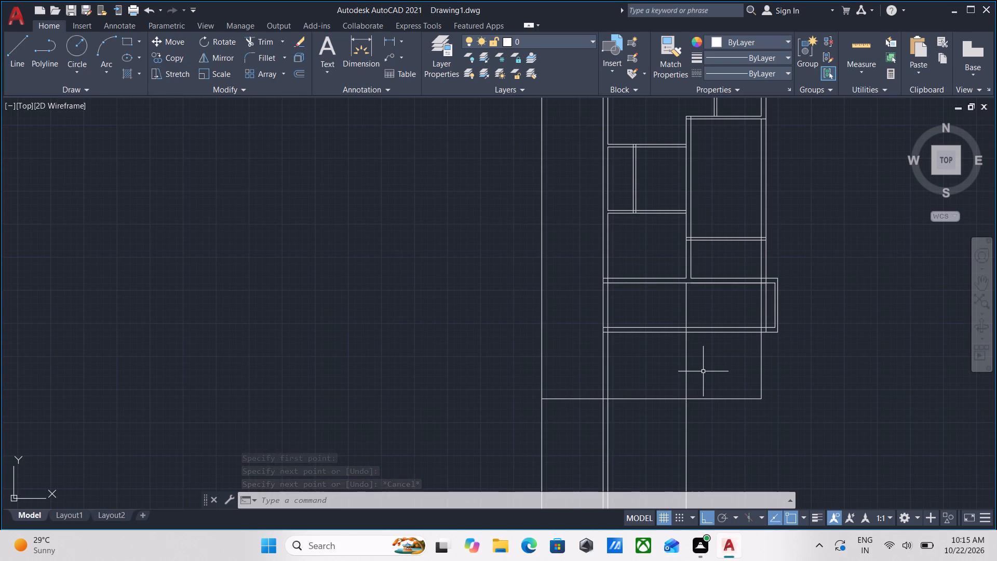
{"action": "middle_click_drag", "start_coordinate": [702, 375], "coordinate": [705, 388]}
{"action": "scroll", "coordinate": [705, 388], "scroll_direction": "down", "scroll_amount": 1}
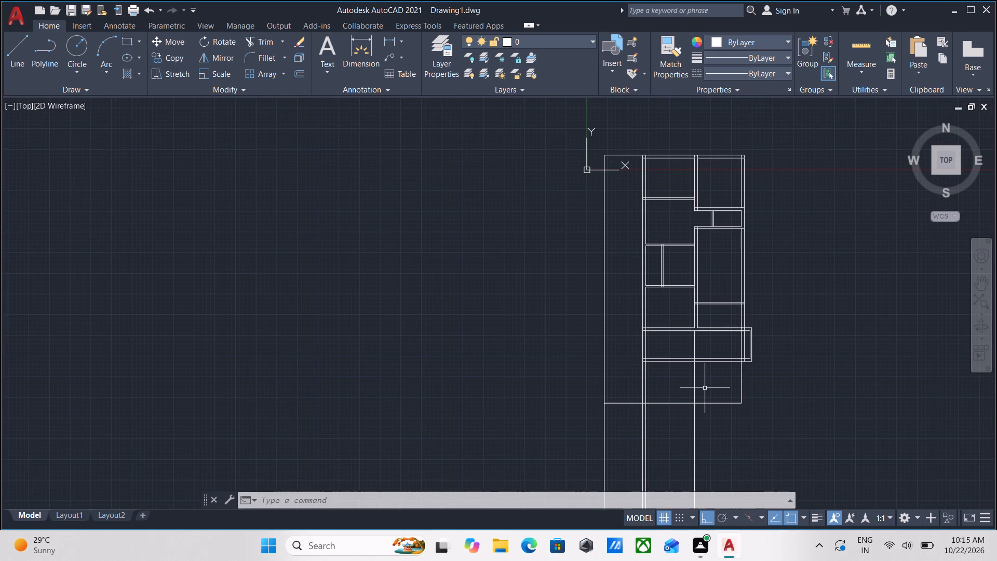
{"action": "type", "text": "tr"}
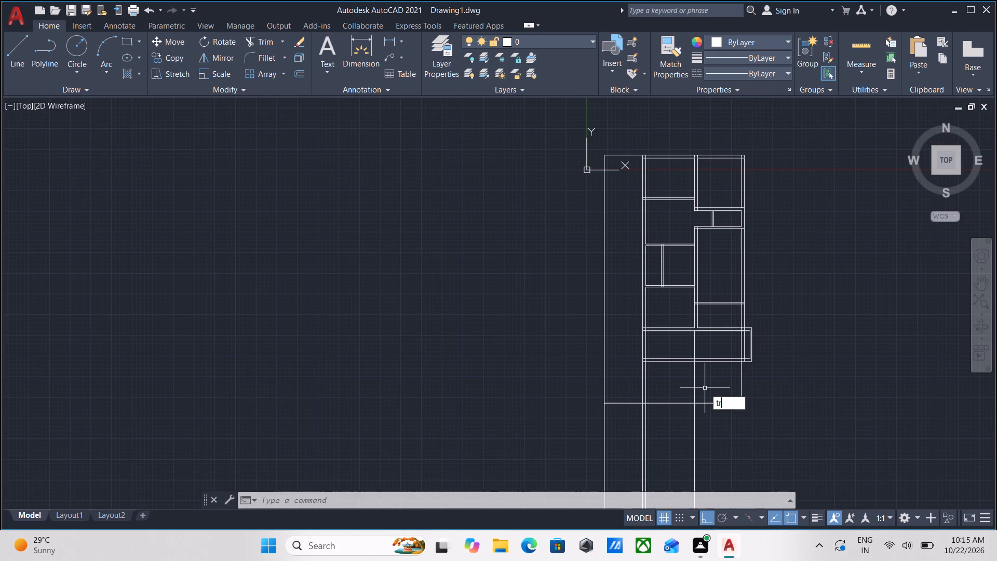
{"action": "key", "text": "Return"}
{"action": "left_click", "coordinate": [705, 388]}
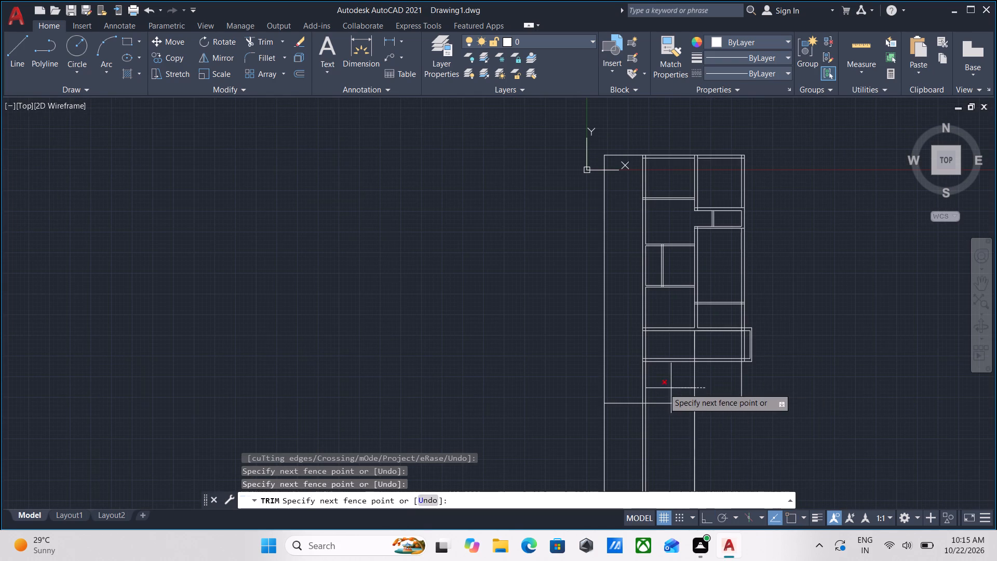
{"action": "left_click", "coordinate": [627, 384]}
{"action": "scroll", "coordinate": [647, 374], "scroll_direction": "up", "scroll_amount": 2}
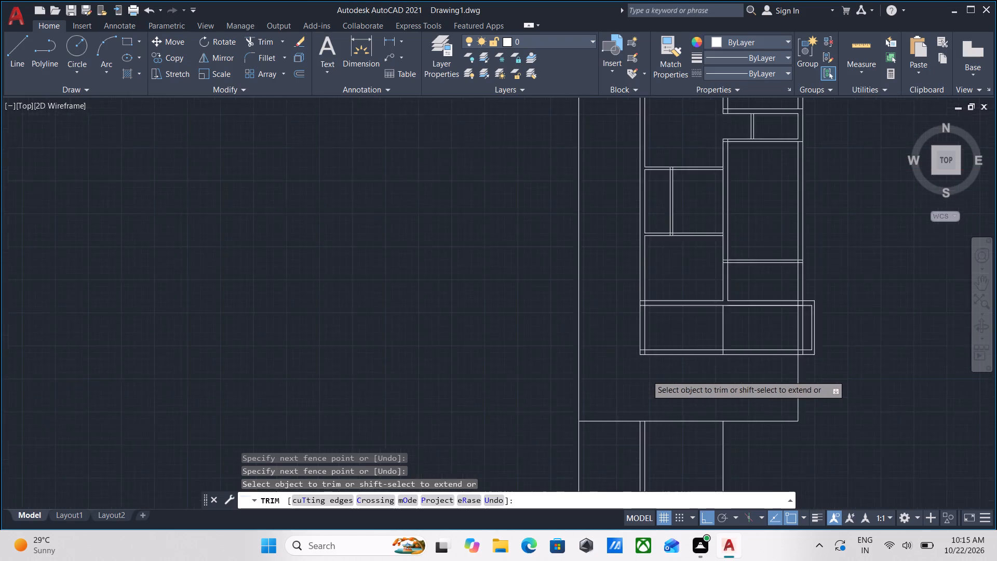
Trim away the bottom wall and left-hand wall lines around the area left of the central vertical line, including the leftover square.
{"action": "left_click", "coordinate": [667, 370]}
{"action": "left_click", "coordinate": [669, 285]}
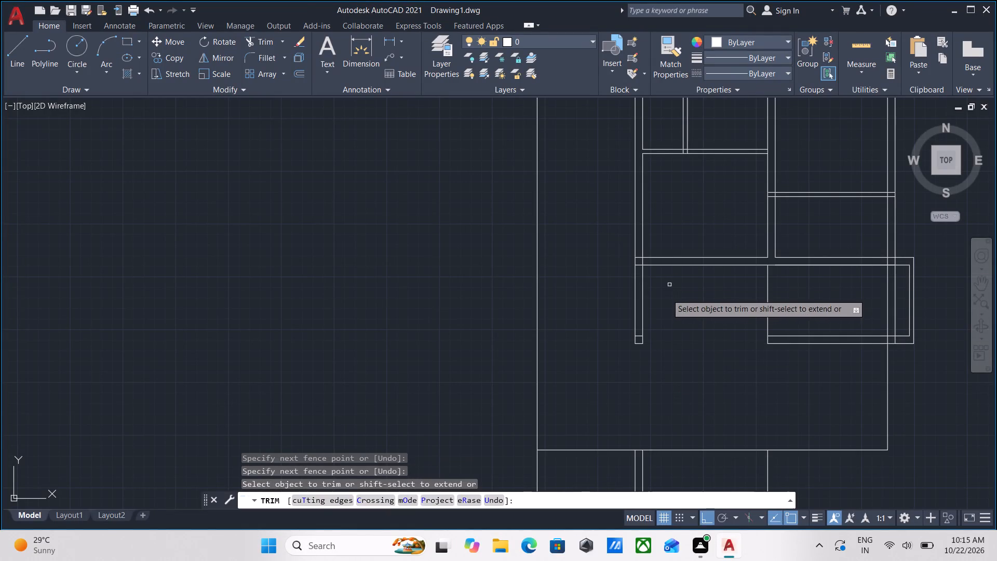
{"action": "left_click", "coordinate": [666, 298]}
{"action": "left_click", "coordinate": [594, 291]}
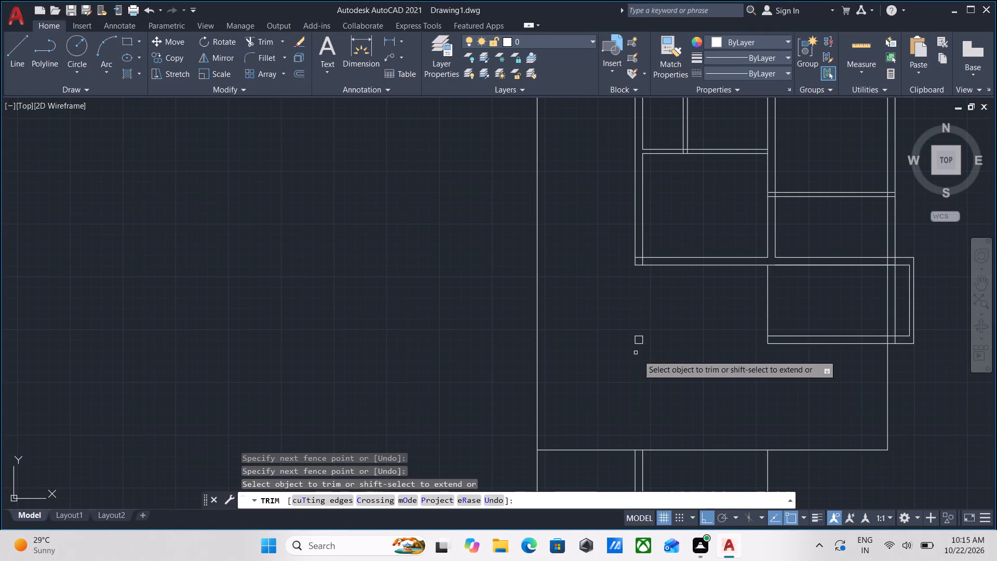
{"action": "scroll", "coordinate": [646, 351], "scroll_direction": "up", "scroll_amount": 3}
{"action": "left_click", "coordinate": [625, 338]}
{"action": "left_click", "coordinate": [607, 234]}
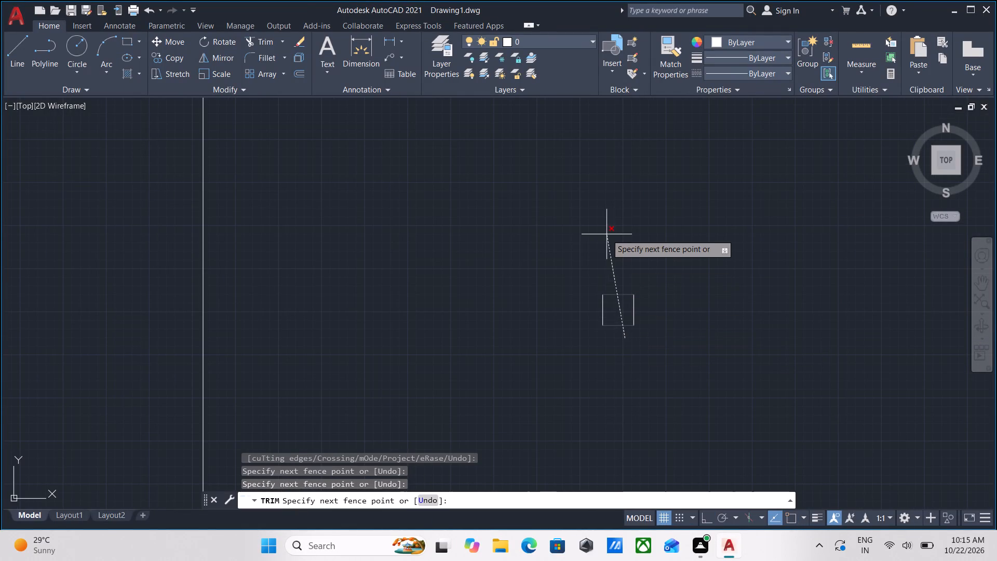
{"action": "left_click", "coordinate": [645, 310]}
{"action": "left_click", "coordinate": [501, 310]}
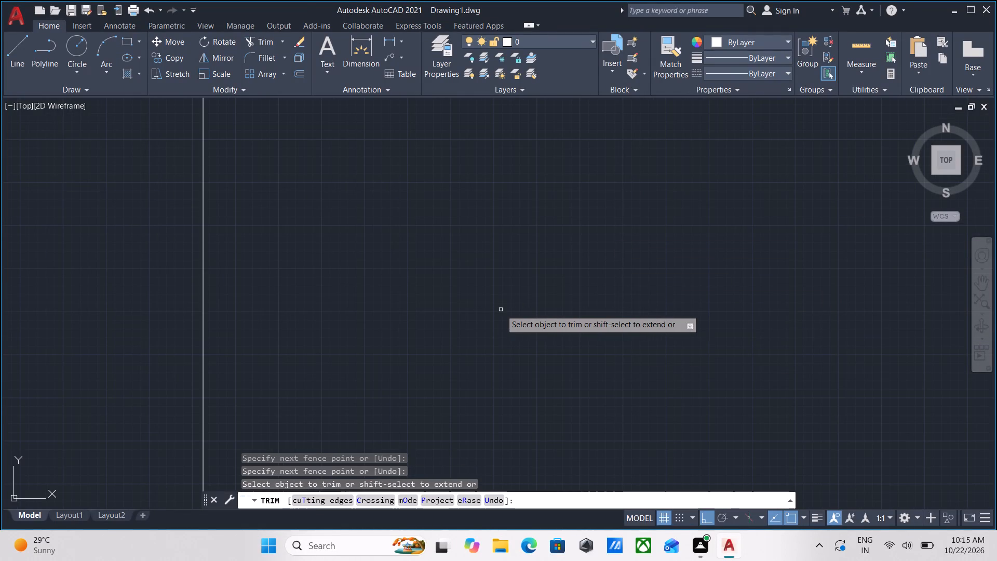
{"action": "scroll", "coordinate": [501, 310], "scroll_direction": "down", "scroll_amount": 5}
{"action": "key", "text": "Escape"}
Trim the right-hand 9" wall's two vertical lines where they cross the interior of the bottom room.
{"action": "scroll", "coordinate": [560, 309], "scroll_direction": "up", "scroll_amount": 3}
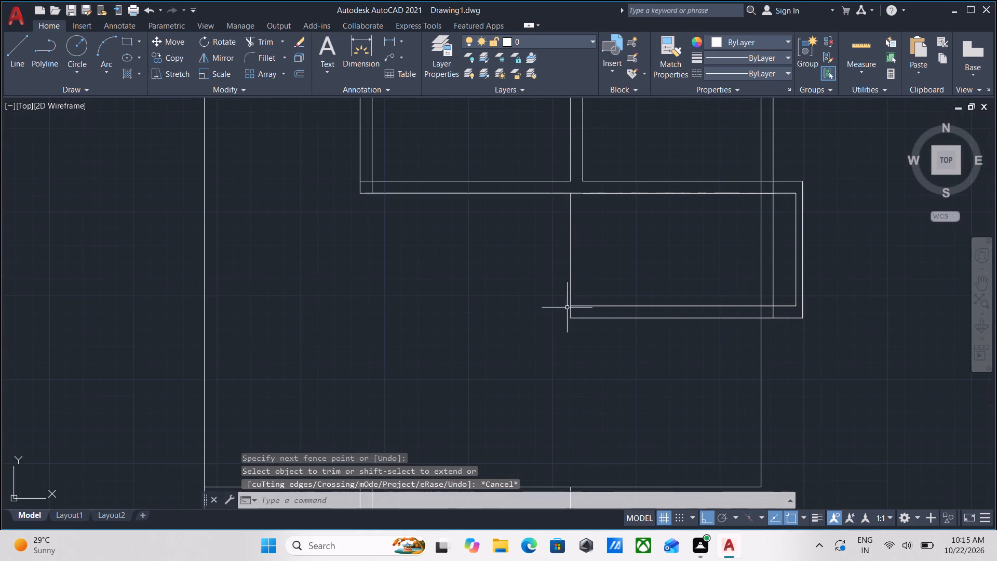
{"action": "scroll", "coordinate": [735, 298], "scroll_direction": "down", "scroll_amount": 1}
{"action": "middle_click_drag", "start_coordinate": [736, 299], "coordinate": [725, 327]}
{"action": "scroll", "coordinate": [747, 317], "scroll_direction": "up", "scroll_amount": 2}
{"action": "key", "text": "r"}
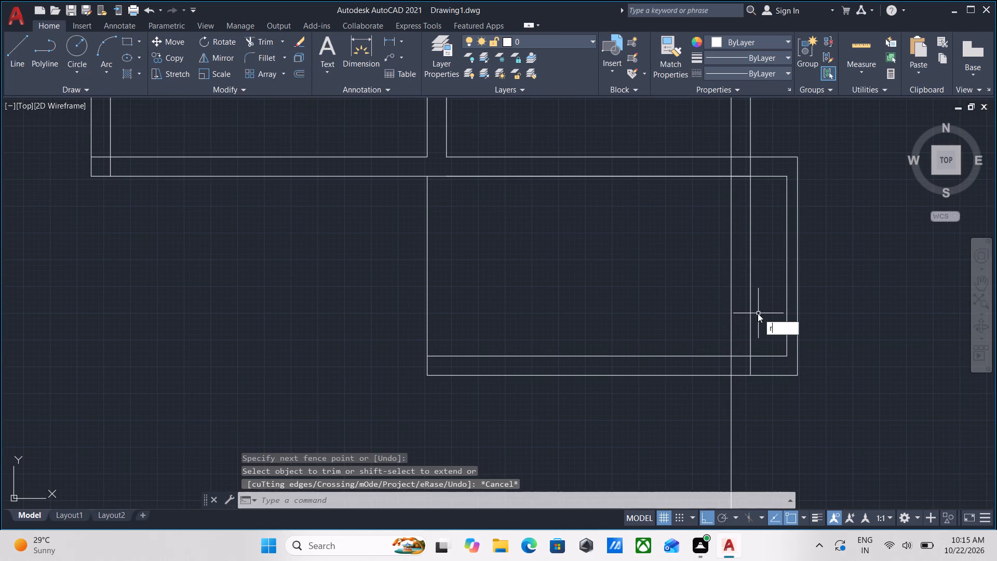
{"action": "key", "text": "Escape"}
{"action": "key", "text": "t"}
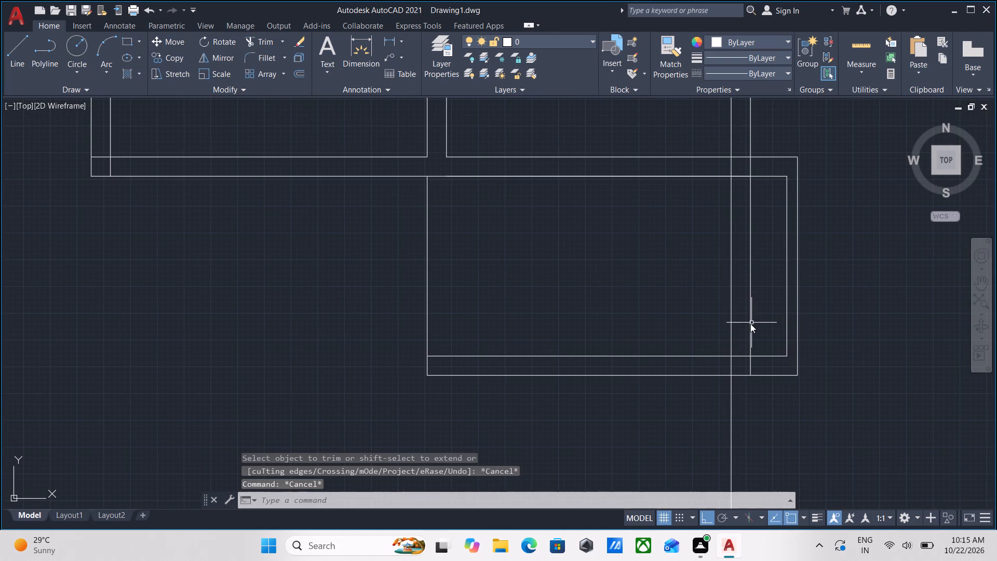
{"action": "key", "text": "r"}
{"action": "key", "text": "Return"}
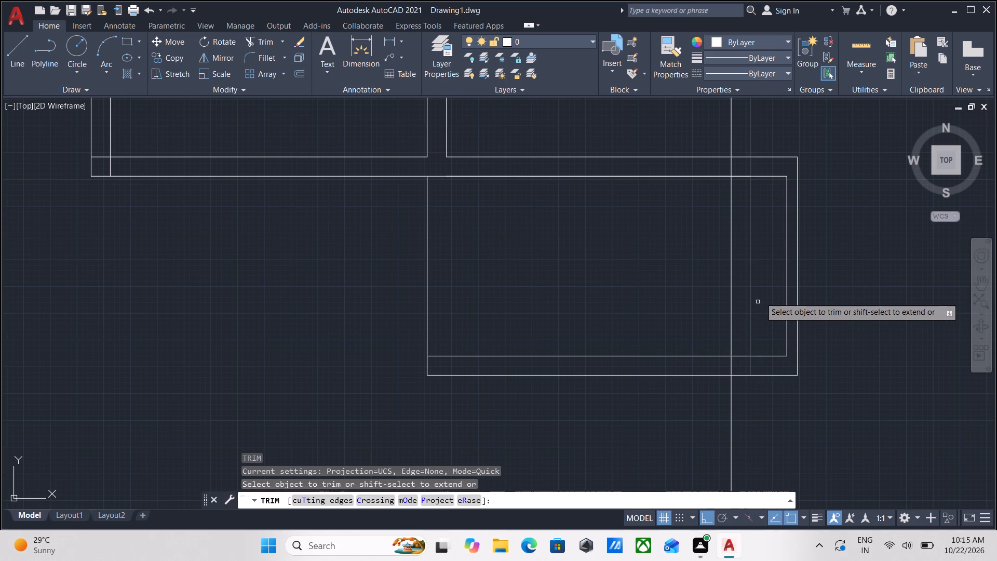
{"action": "left_click", "coordinate": [761, 296]}
{"action": "left_click", "coordinate": [635, 287]}
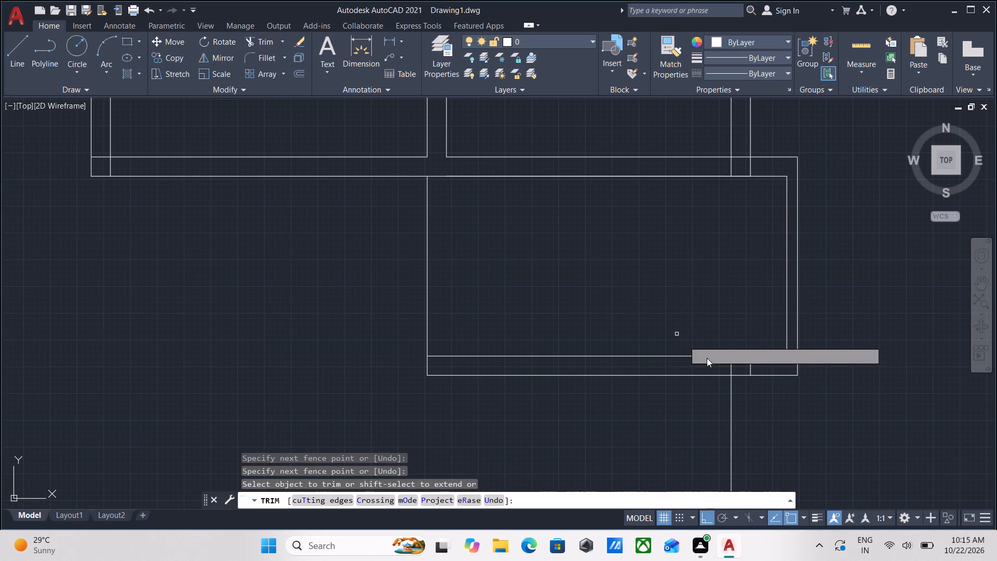
{"action": "scroll", "coordinate": [722, 363], "scroll_direction": "up", "scroll_amount": 2}
{"action": "scroll", "coordinate": [722, 364], "scroll_direction": "down", "scroll_amount": 3}
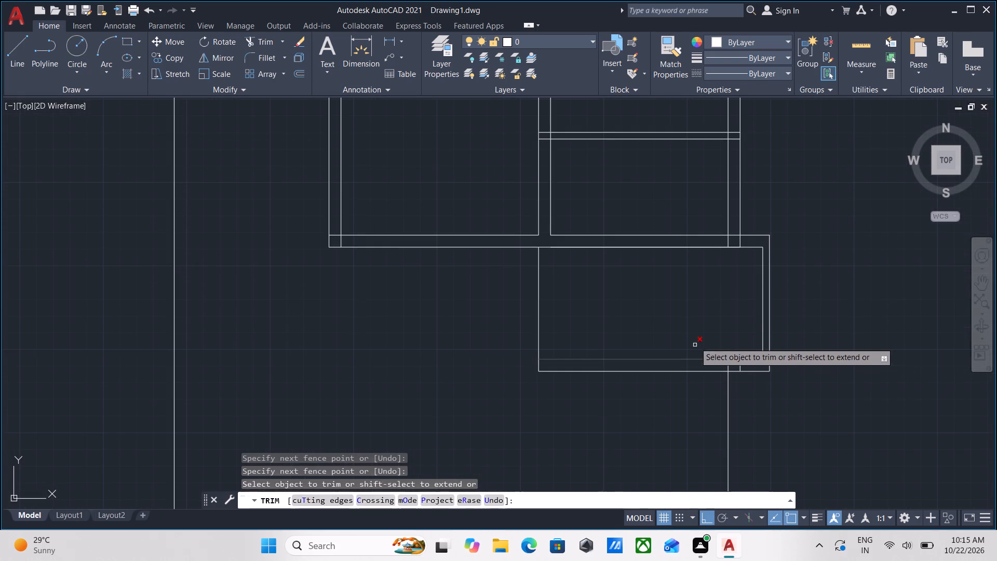
{"action": "scroll", "coordinate": [711, 287], "scroll_direction": "down", "scroll_amount": 2}
{"action": "key", "text": "Escape"}
Draw a 9" line outward from the 10'6" line's lower end and a vertical line up to the bottom wall's lower line.
{"action": "scroll", "coordinate": [722, 328], "scroll_direction": "up", "scroll_amount": 1}
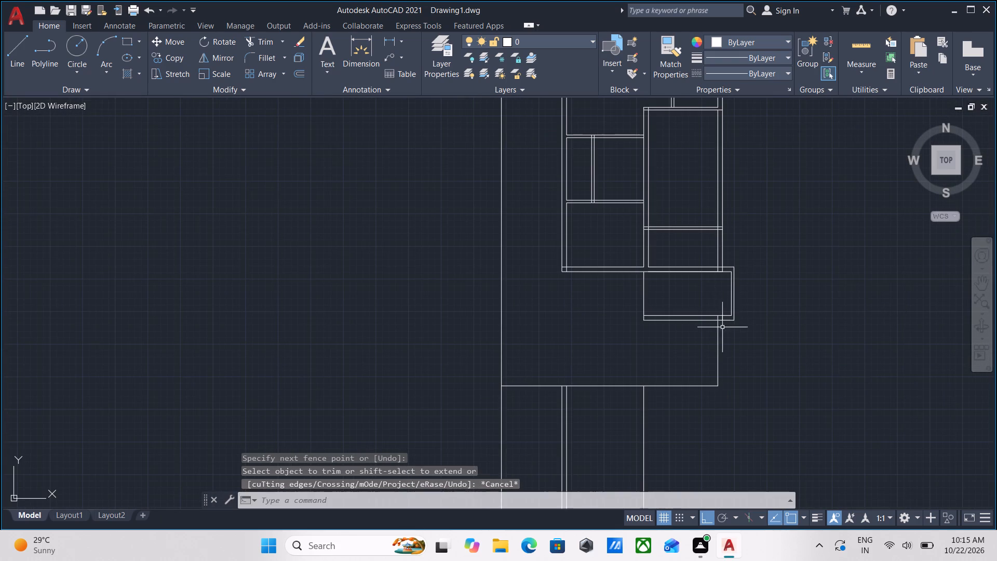
{"action": "scroll", "coordinate": [722, 328], "scroll_direction": "up", "scroll_amount": 1}
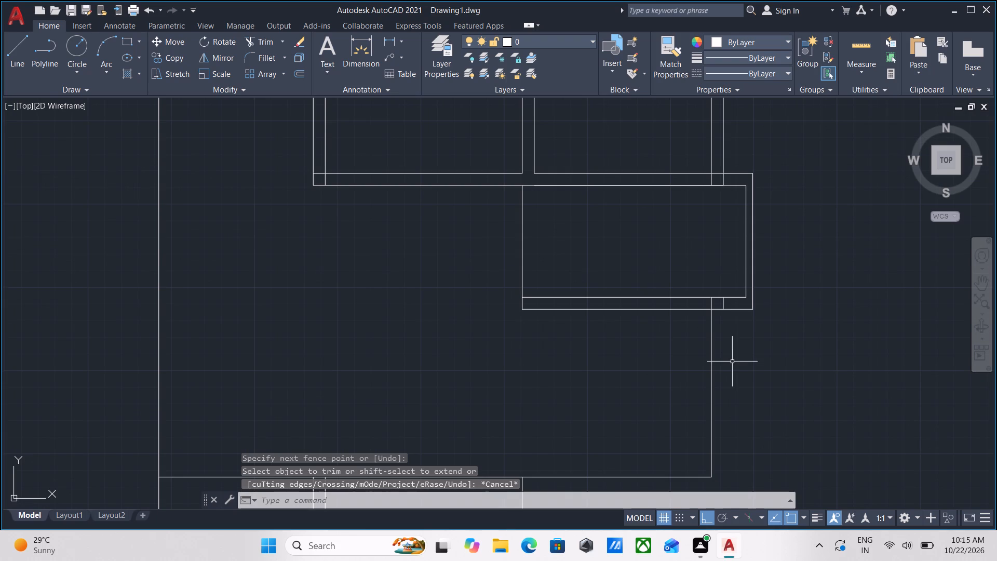
{"action": "middle_click_drag", "start_coordinate": [732, 359], "coordinate": [732, 348]}
{"action": "key", "text": "l"}
{"action": "key", "text": "Return"}
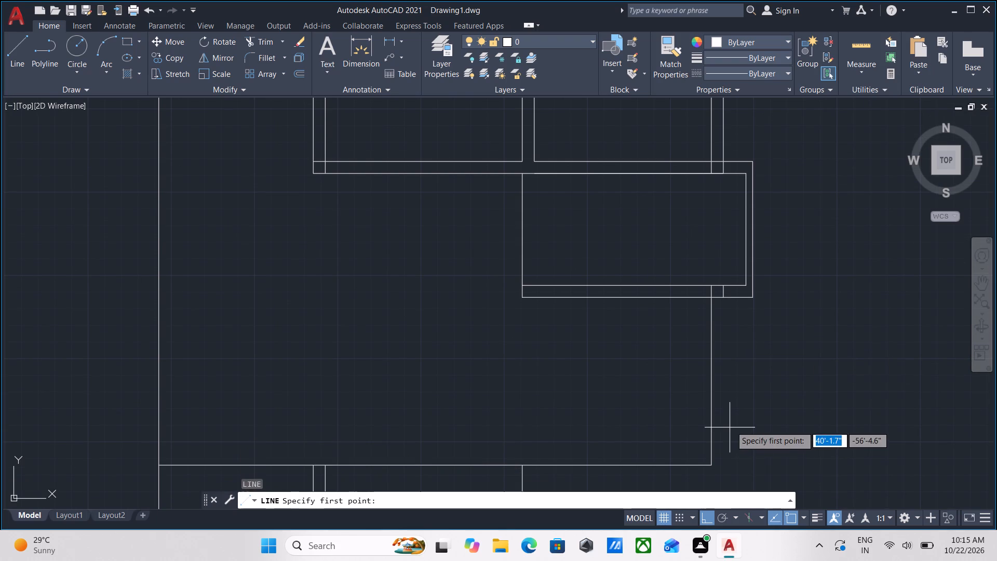
{"action": "middle_click_drag", "start_coordinate": [731, 426], "coordinate": [715, 298]}
{"action": "scroll", "coordinate": [711, 328], "scroll_direction": "up", "scroll_amount": 1}
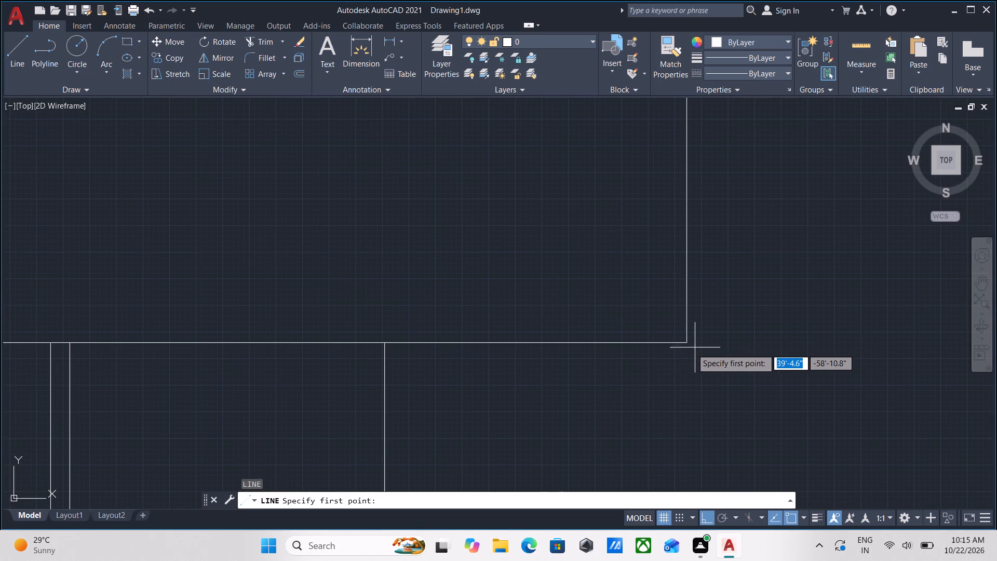
{"action": "left_click", "coordinate": [685, 343]}
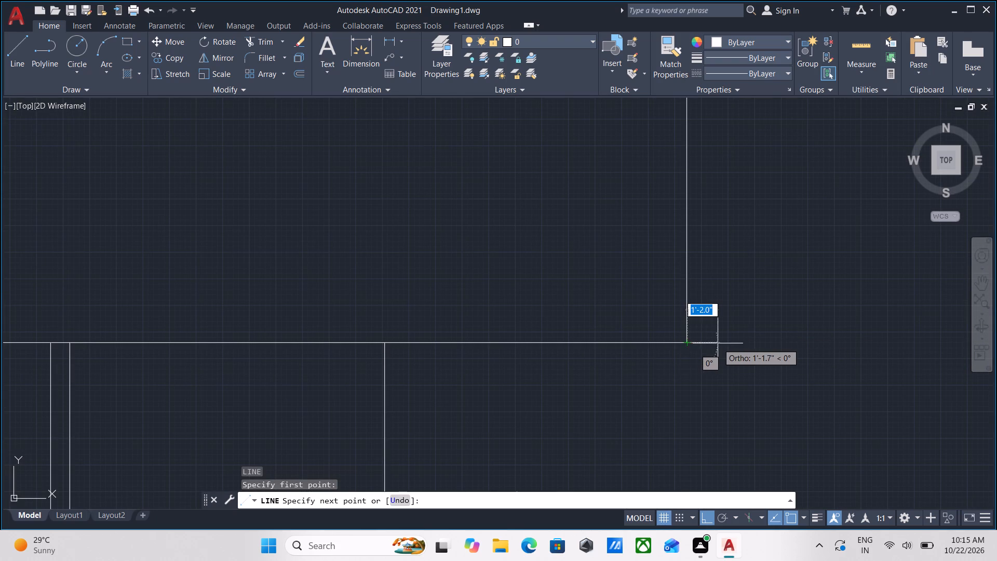
{"action": "scroll", "coordinate": [716, 344], "scroll_direction": "up", "scroll_amount": 1}
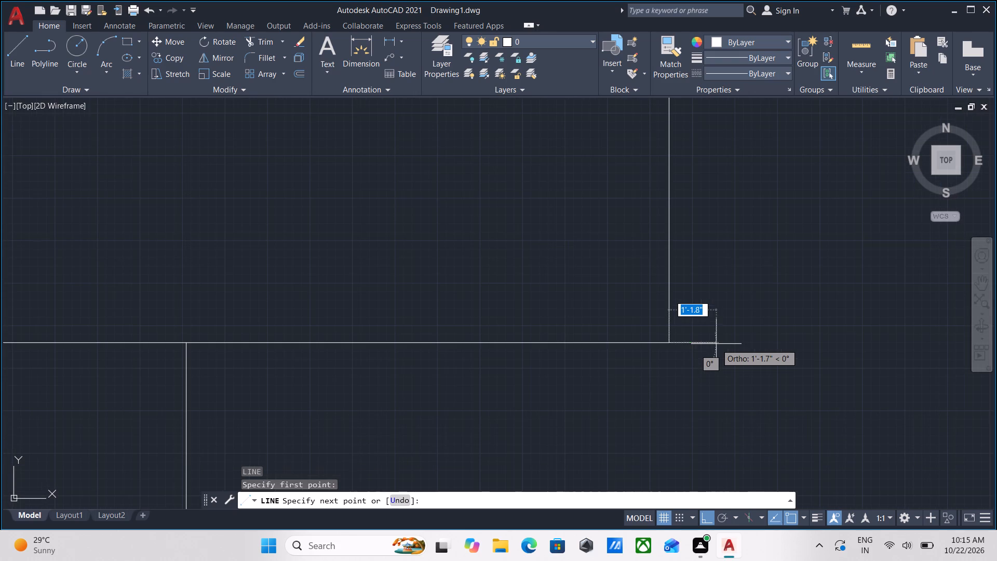
{"action": "key", "text": "9"}
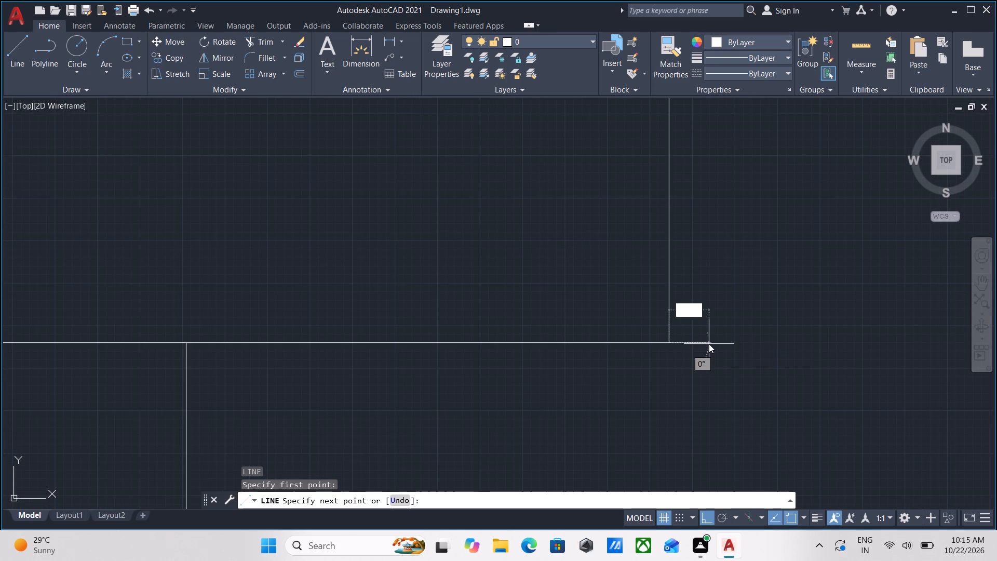
{"action": "key", "text": "shift+quotedbl"}
{"action": "key", "text": "Return"}
{"action": "scroll", "coordinate": [720, 173], "scroll_direction": "down", "scroll_amount": 1}
{"action": "middle_click_drag", "start_coordinate": [719, 173], "coordinate": [752, 332]}
{"action": "middle_click_drag", "start_coordinate": [739, 241], "coordinate": [742, 333]}
{"action": "scroll", "coordinate": [742, 290], "scroll_direction": "up", "scroll_amount": 2}
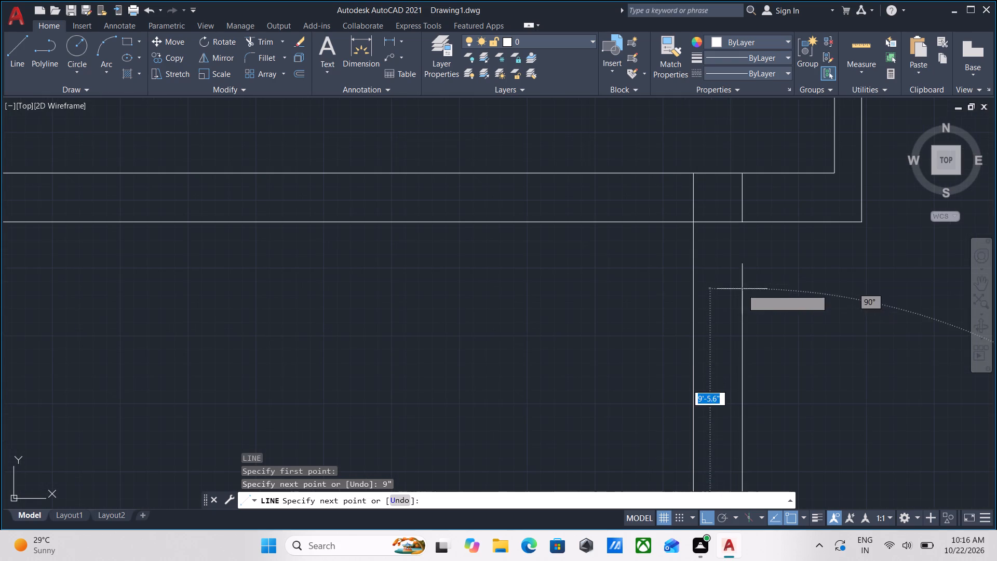
{"action": "left_click", "coordinate": [740, 224]}
{"action": "key", "text": "Escape"}
Trim the bottom wall's lower line between the new wall's two verticals, and the inner vertical's stub inside the bottom wall.
{"action": "scroll", "coordinate": [739, 225], "scroll_direction": "down", "scroll_amount": 3}
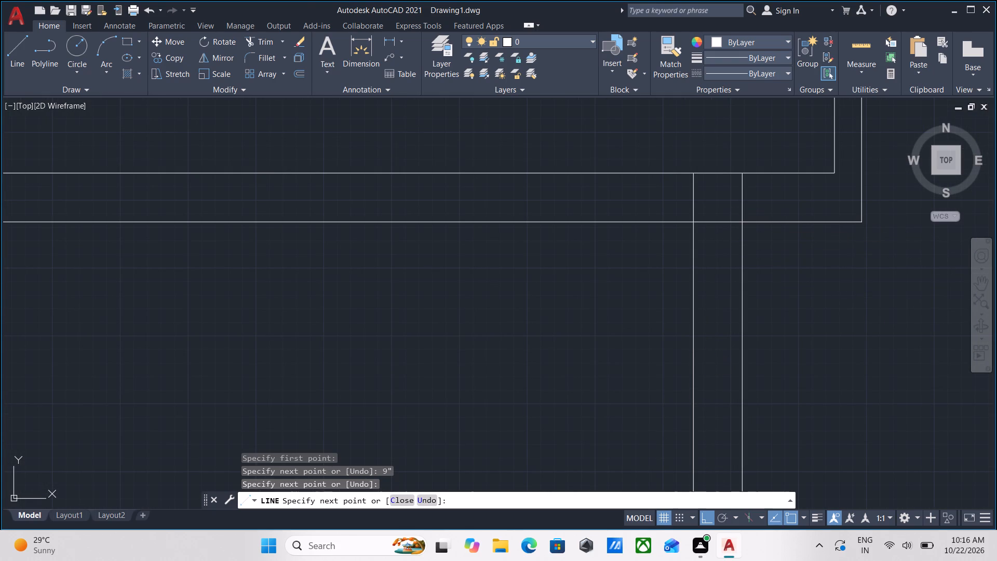
{"action": "scroll", "coordinate": [638, 209], "scroll_direction": "down", "scroll_amount": 1}
{"action": "scroll", "coordinate": [690, 257], "scroll_direction": "down", "scroll_amount": 2}
{"action": "middle_click_drag", "start_coordinate": [702, 282], "coordinate": [717, 261]}
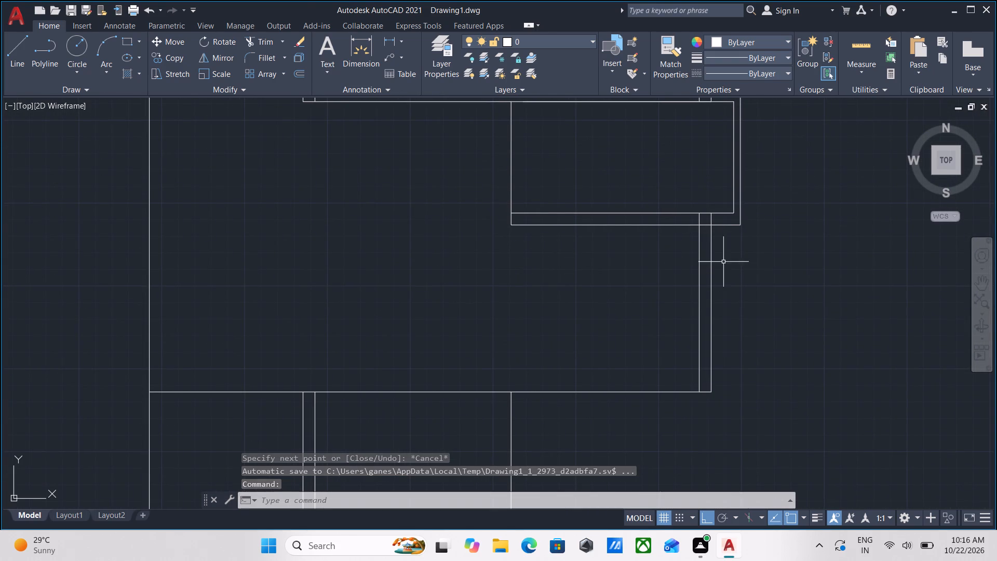
{"action": "scroll", "coordinate": [736, 240], "scroll_direction": "up", "scroll_amount": 2}
{"action": "middle_click_drag", "start_coordinate": [718, 213], "coordinate": [717, 252]}
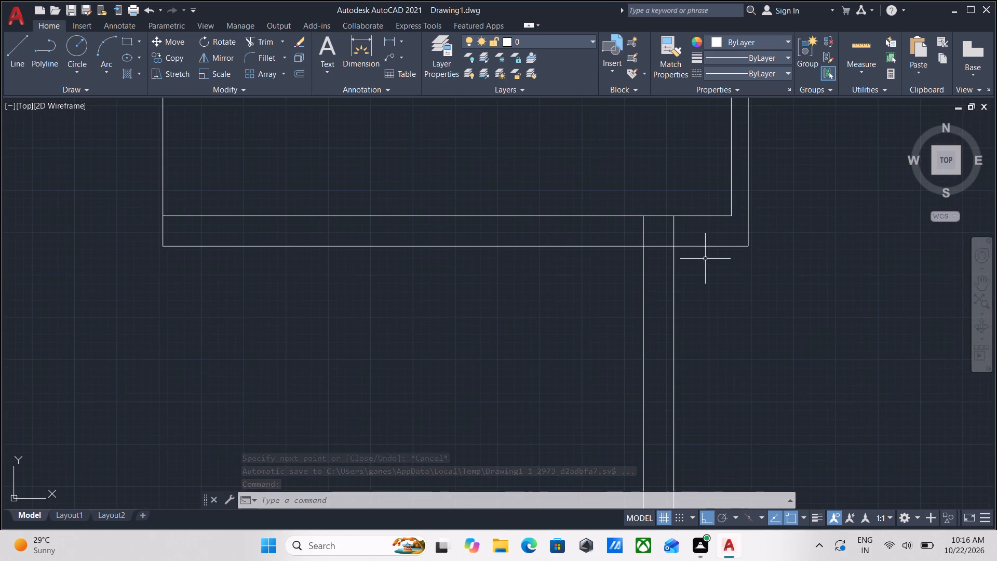
{"action": "type", "text": "tr"}
{"action": "key", "text": "Return"}
{"action": "scroll", "coordinate": [662, 253], "scroll_direction": "up", "scroll_amount": 1}
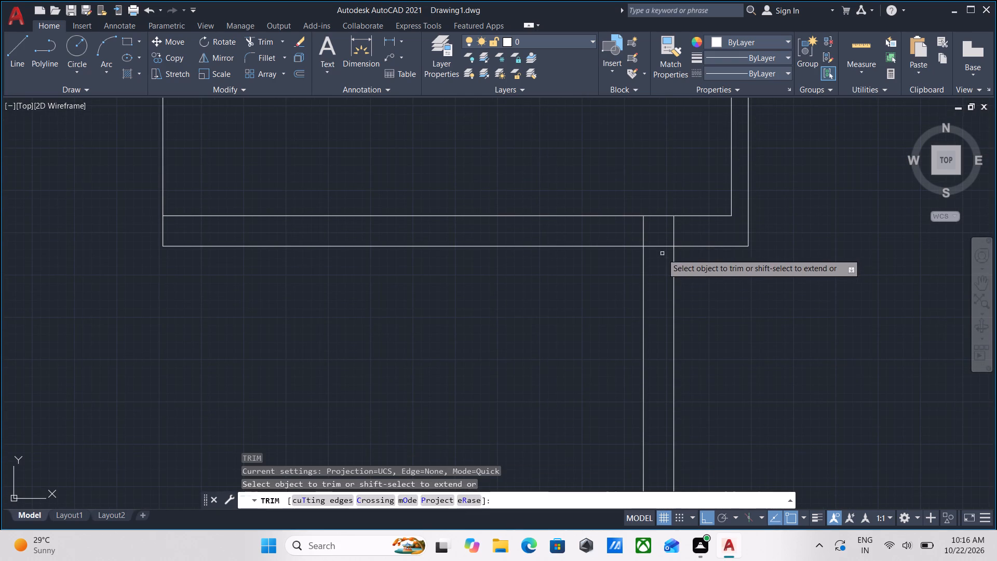
{"action": "scroll", "coordinate": [662, 253], "scroll_direction": "up", "scroll_amount": 1}
{"action": "left_click", "coordinate": [662, 253]}
{"action": "left_click", "coordinate": [651, 203]}
{"action": "left_click", "coordinate": [630, 206]}
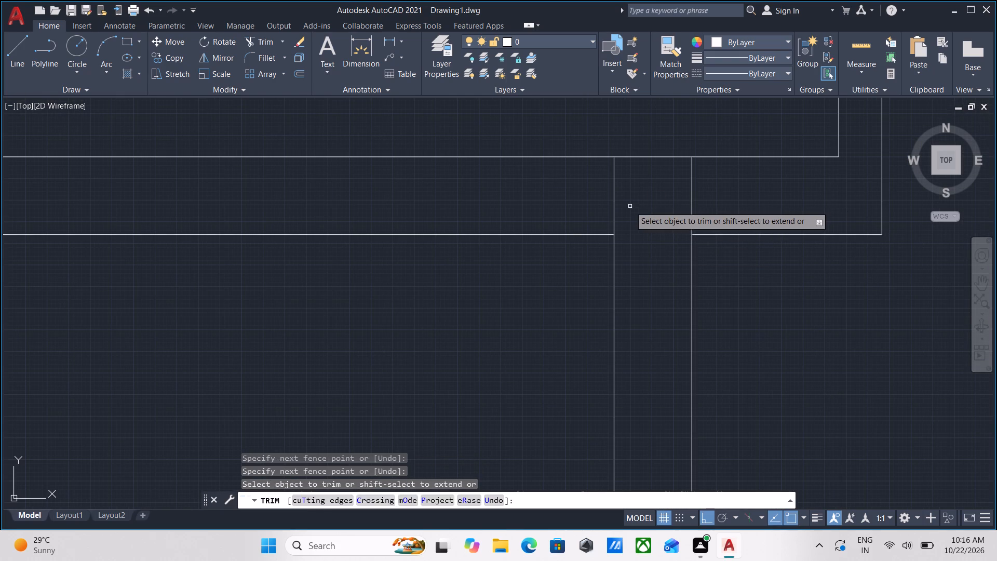
{"action": "left_click", "coordinate": [572, 209]}
{"action": "scroll", "coordinate": [572, 209], "scroll_direction": "down", "scroll_amount": 2}
{"action": "key", "text": "Escape"}
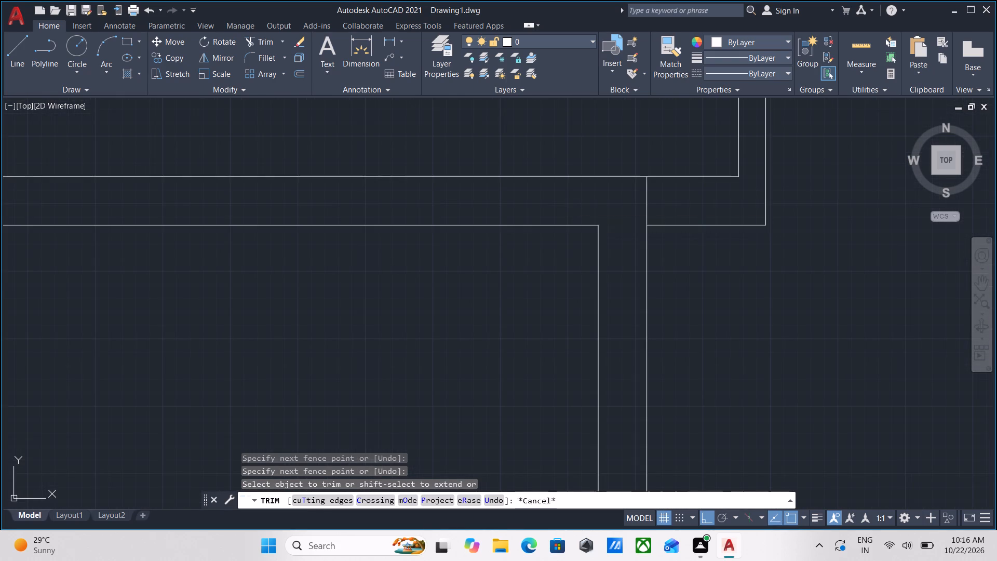
Trim the outer vertical's stub inside the bottom wall to open the T-junction with the new 9" wall.
{"action": "scroll", "coordinate": [640, 203], "scroll_direction": "up", "scroll_amount": 3}
{"action": "key", "text": "t"}
{"action": "key", "text": "r"}
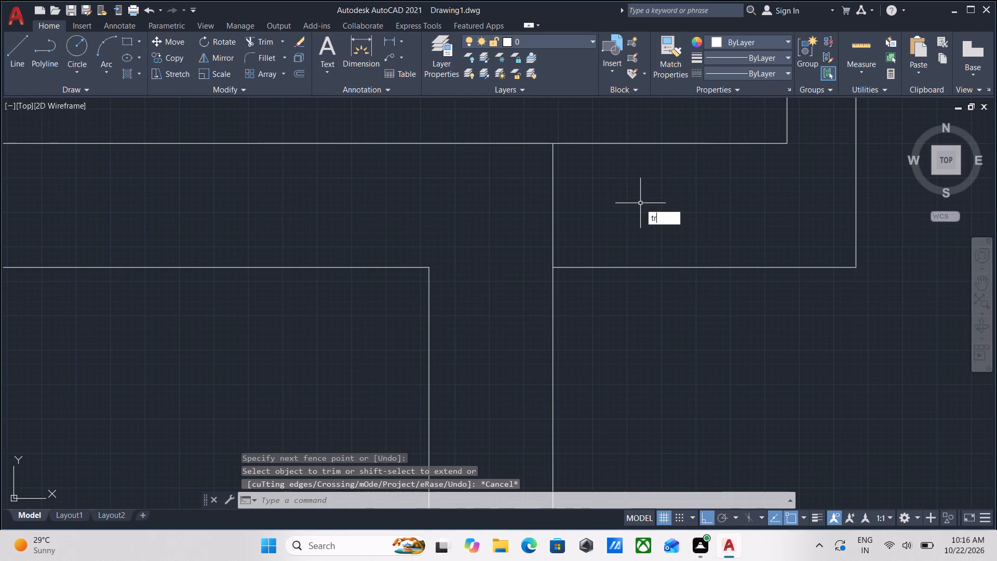
{"action": "key", "text": "Return"}
{"action": "left_click", "coordinate": [639, 203]}
{"action": "left_click", "coordinate": [507, 203]}
{"action": "key", "text": "Escape"}
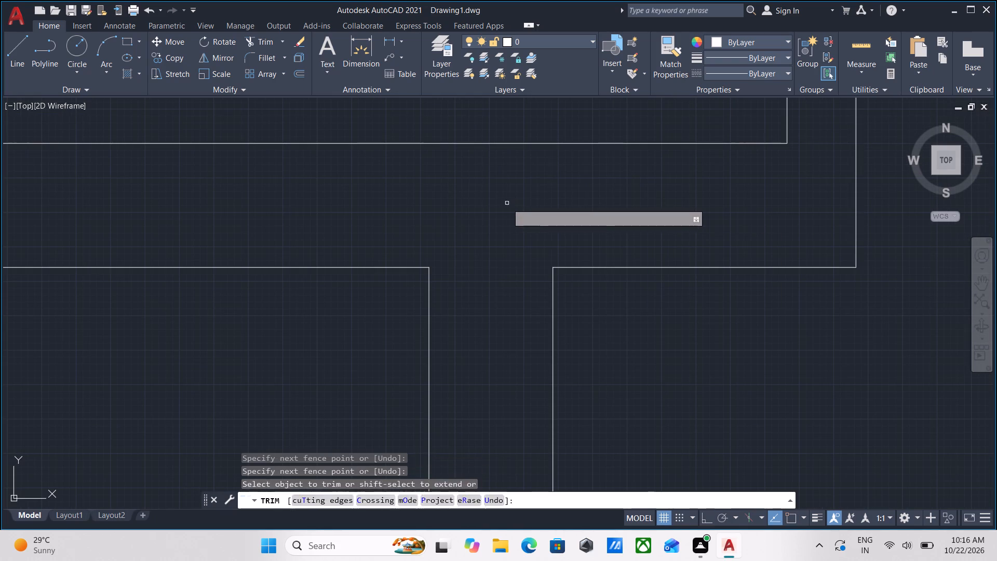
{"action": "scroll", "coordinate": [515, 202], "scroll_direction": "down", "scroll_amount": 6}
{"action": "middle_click_drag", "start_coordinate": [632, 268], "coordinate": [641, 259]}
{"action": "scroll", "coordinate": [530, 220], "scroll_direction": "up", "scroll_amount": 2}
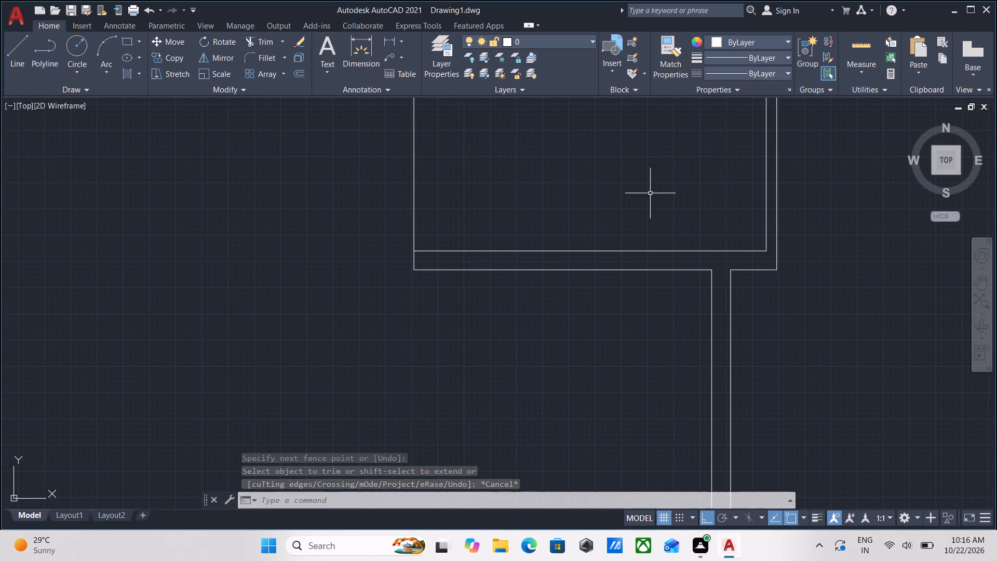
Trim away all the vertical lines that run below the plan's lowest long horizontal line.
{"action": "middle_click_drag", "start_coordinate": [757, 224], "coordinate": [753, 263]}
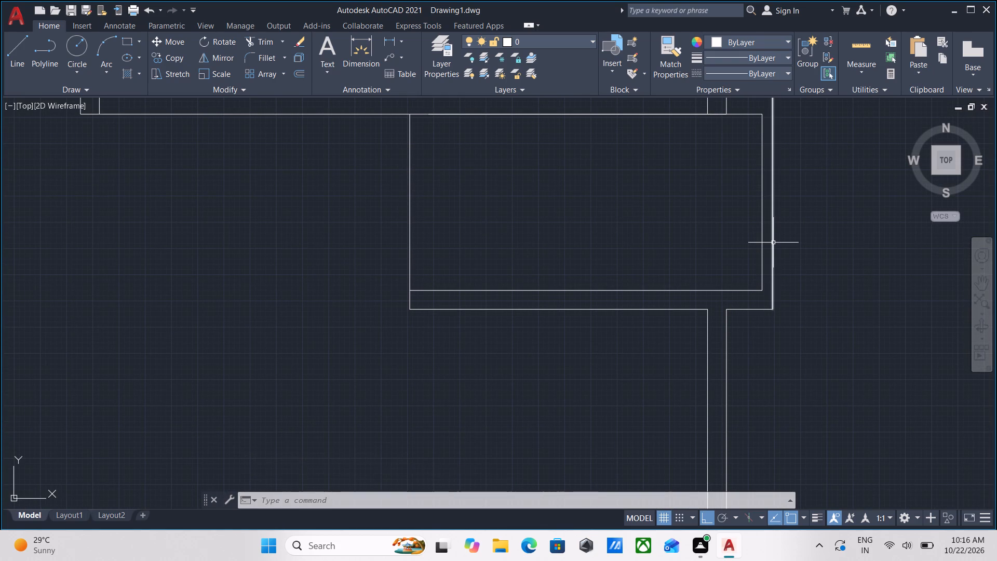
{"action": "scroll", "coordinate": [764, 247], "scroll_direction": "down", "scroll_amount": 2}
{"action": "middle_click_drag", "start_coordinate": [764, 247], "coordinate": [760, 259]}
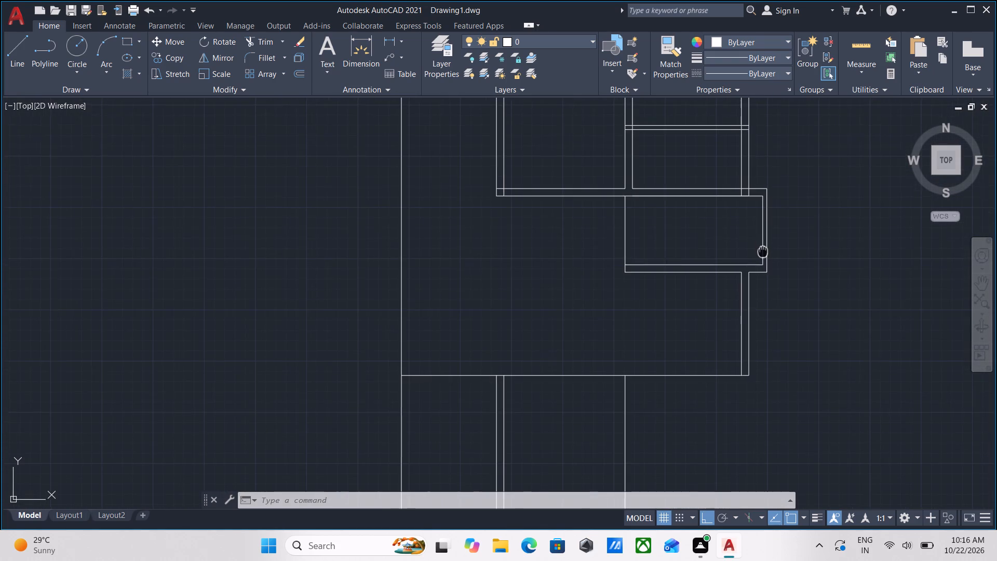
{"action": "middle_click_drag", "start_coordinate": [760, 259], "coordinate": [750, 292]}
{"action": "scroll", "coordinate": [757, 288], "scroll_direction": "up", "scroll_amount": 1}
{"action": "scroll", "coordinate": [717, 299], "scroll_direction": "down", "scroll_amount": 2}
{"action": "middle_click_drag", "start_coordinate": [717, 299], "coordinate": [727, 287]}
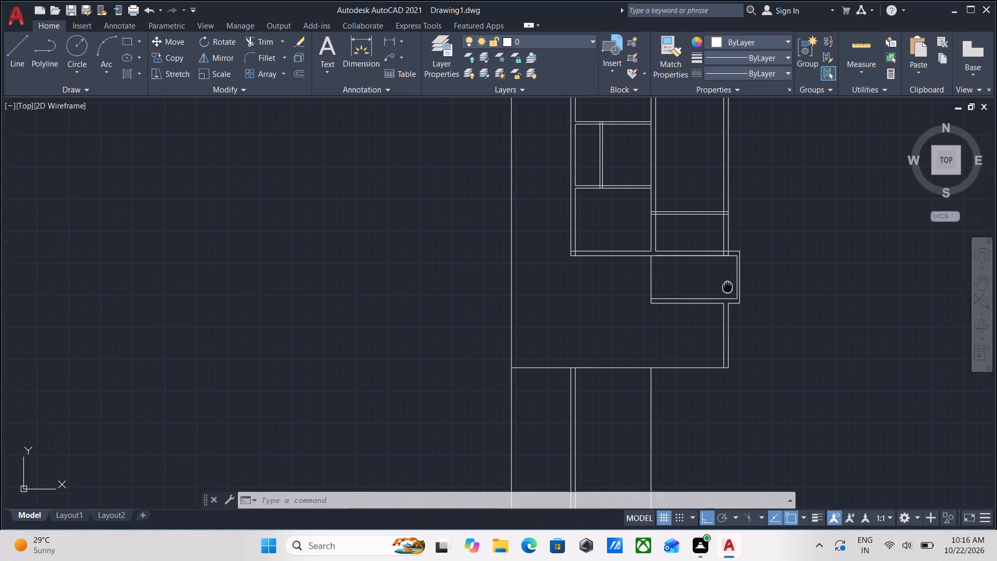
{"action": "scroll", "coordinate": [692, 297], "scroll_direction": "up", "scroll_amount": 1}
{"action": "scroll", "coordinate": [657, 312], "scroll_direction": "down", "scroll_amount": 1}
{"action": "middle_click_drag", "start_coordinate": [657, 312], "coordinate": [700, 299]}
{"action": "scroll", "coordinate": [700, 299], "scroll_direction": "up", "scroll_amount": 1}
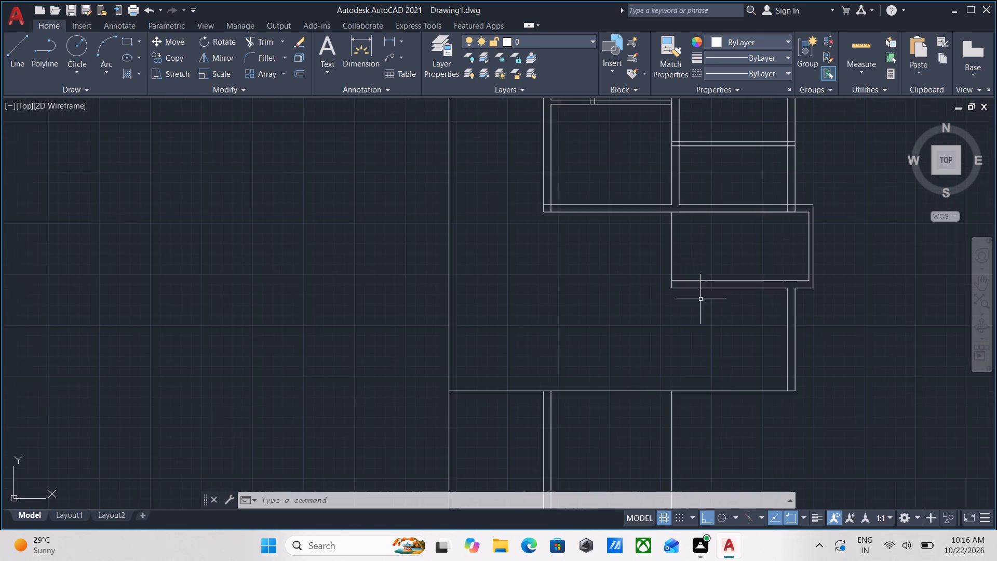
{"action": "scroll", "coordinate": [752, 412], "scroll_direction": "down", "scroll_amount": 1}
{"action": "middle_click_drag", "start_coordinate": [752, 412], "coordinate": [737, 386]}
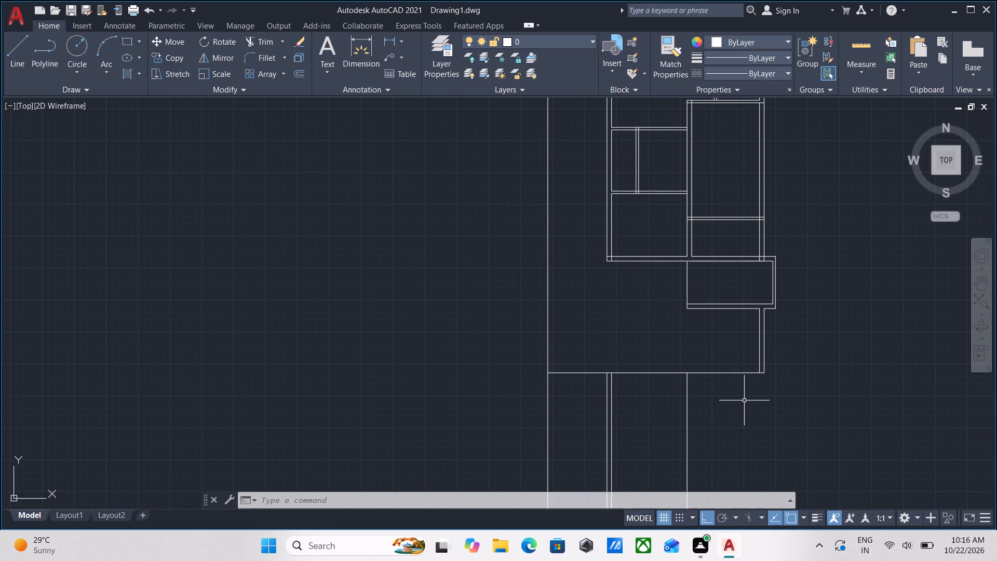
{"action": "key", "text": "t"}
{"action": "key", "text": "r"}
{"action": "key", "text": "Return"}
{"action": "left_click", "coordinate": [738, 407]}
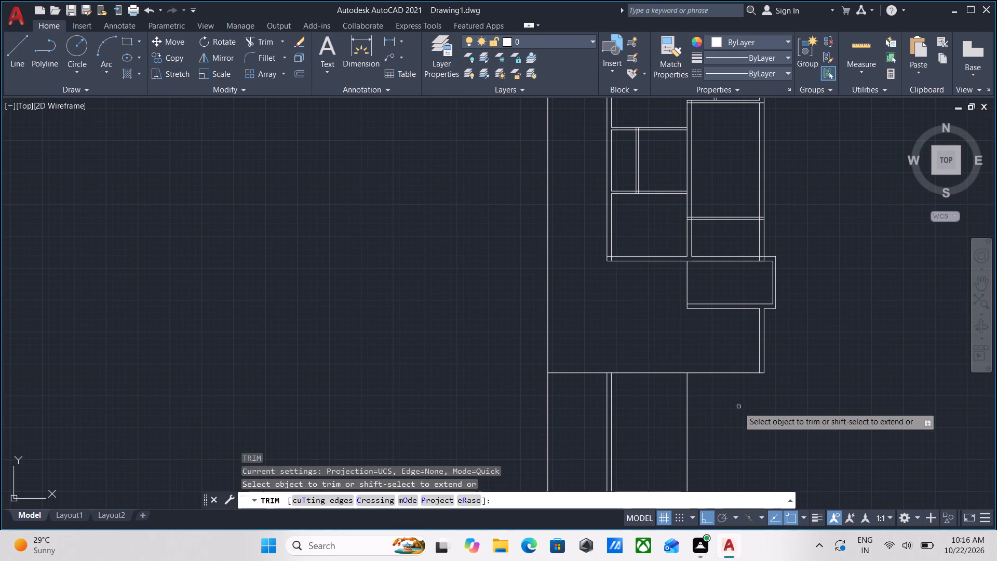
{"action": "left_click", "coordinate": [441, 423]}
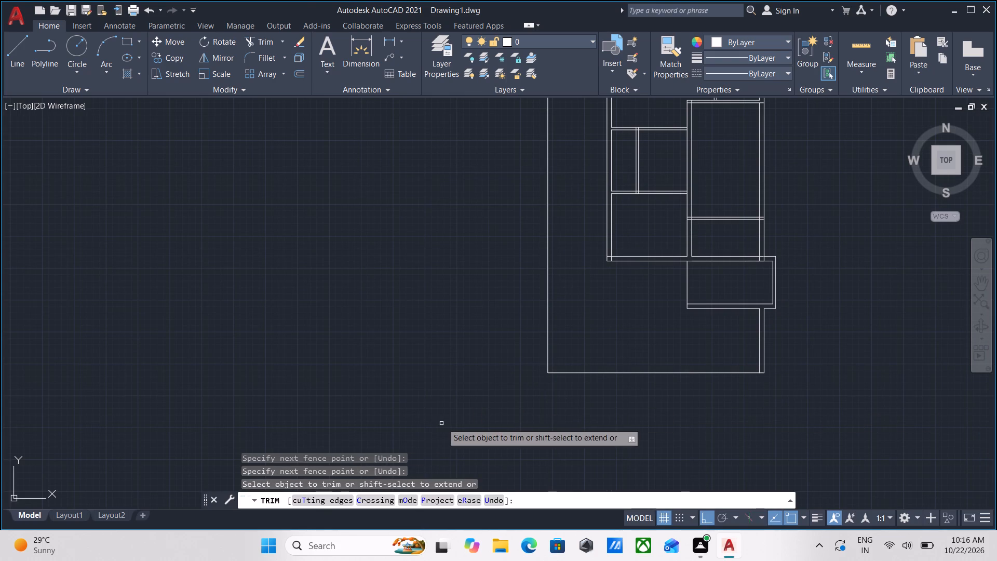
{"action": "scroll", "coordinate": [651, 311], "scroll_direction": "up", "scroll_amount": 2}
{"action": "middle_click_drag", "start_coordinate": [629, 324], "coordinate": [595, 368]}
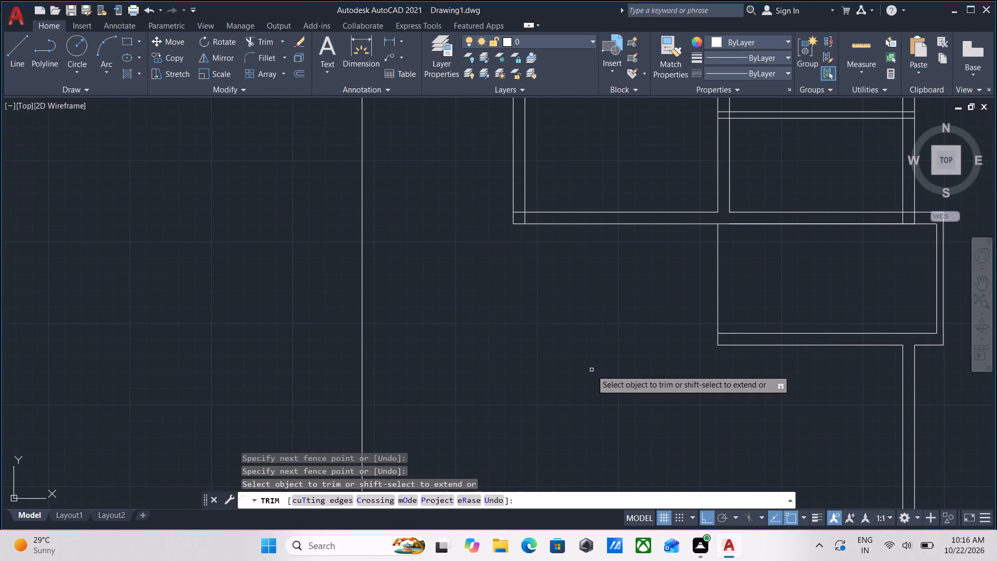
{"action": "key", "text": "Escape"}
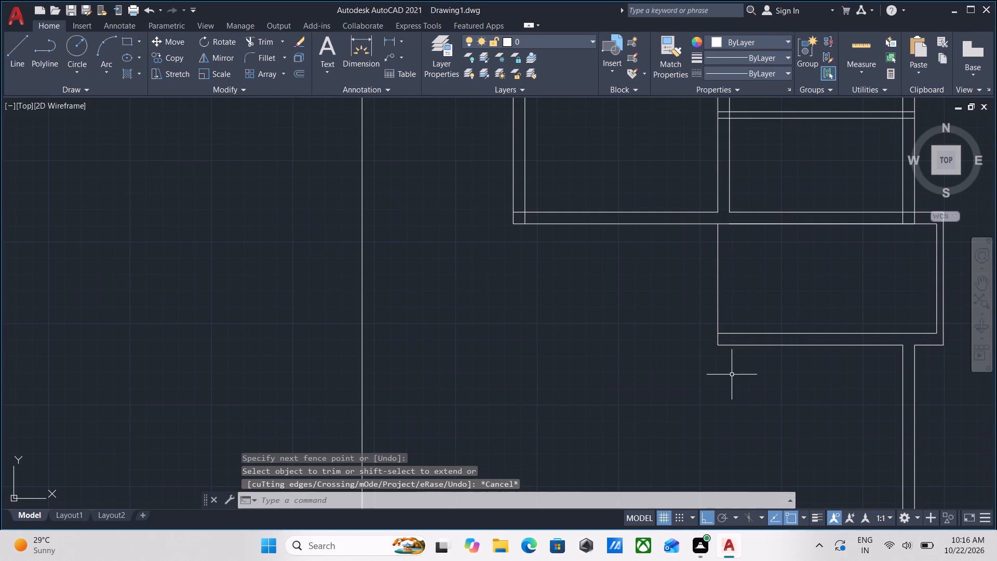
Offset the inner line of the bottom room's right-hand wall 2' into the room.
{"action": "middle_click_drag", "start_coordinate": [799, 337], "coordinate": [655, 339]}
{"action": "scroll", "coordinate": [655, 339], "scroll_direction": "up", "scroll_amount": 1}
{"action": "scroll", "coordinate": [716, 320], "scroll_direction": "up", "scroll_amount": 1}
{"action": "middle_click_drag", "start_coordinate": [726, 320], "coordinate": [730, 319]}
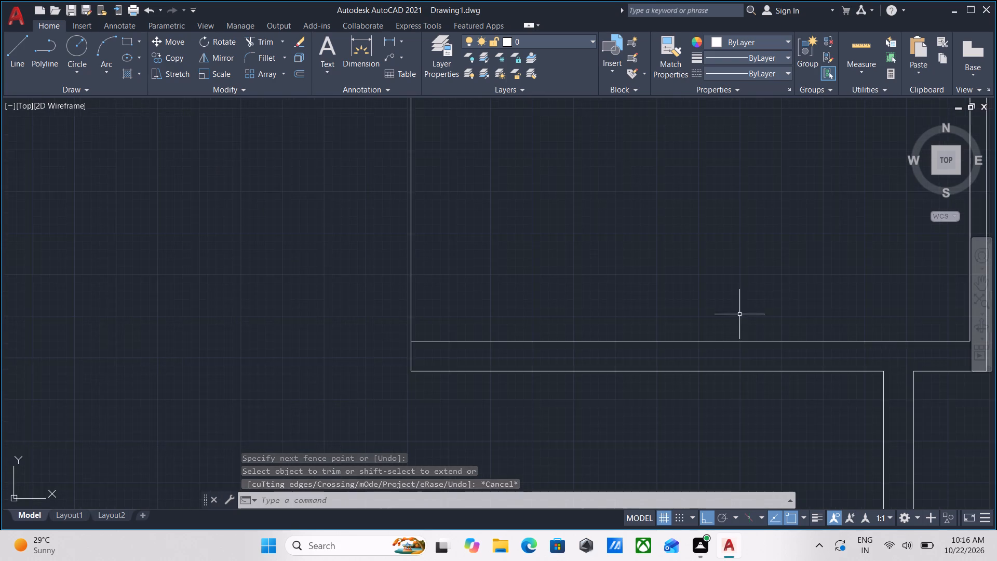
{"action": "middle_click_drag", "start_coordinate": [730, 319], "coordinate": [365, 352]}
{"action": "scroll", "coordinate": [341, 352], "scroll_direction": "down", "scroll_amount": 2}
{"action": "scroll", "coordinate": [438, 331], "scroll_direction": "up", "scroll_amount": 3}
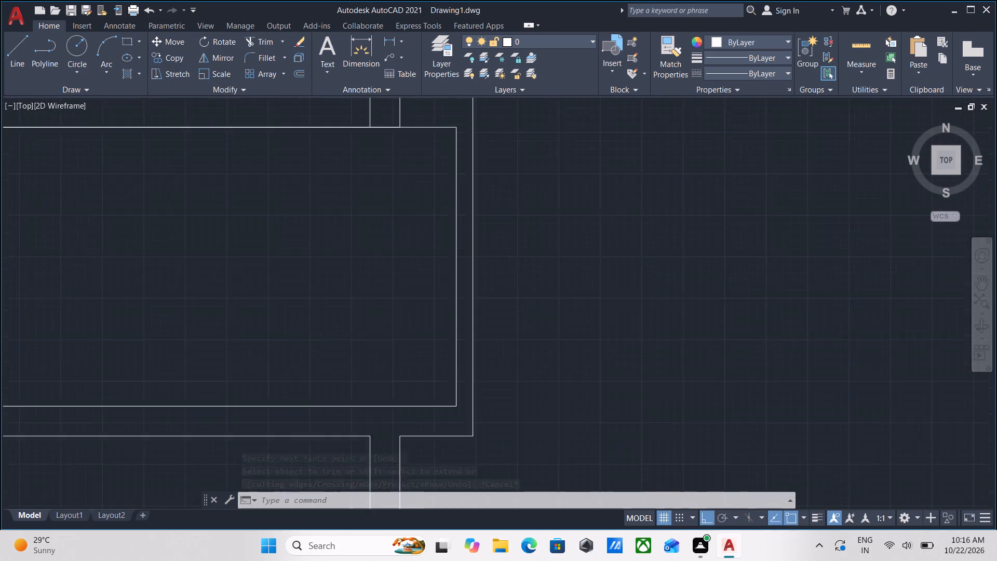
{"action": "left_click", "coordinate": [474, 340]}
{"action": "left_click", "coordinate": [446, 314]}
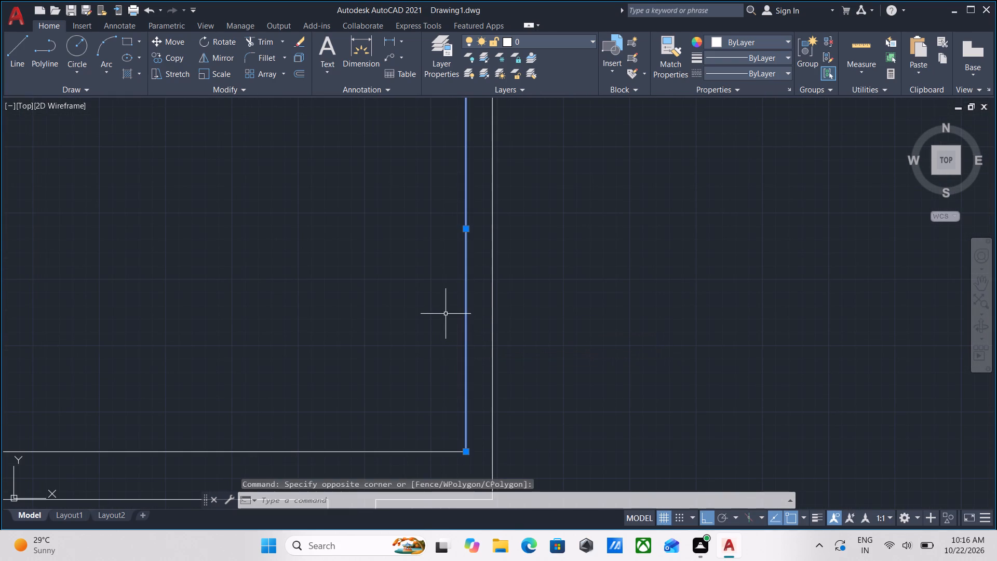
{"action": "key", "text": "o"}
{"action": "key", "text": "Return"}
{"action": "scroll", "coordinate": [452, 309], "scroll_direction": "down", "scroll_amount": 2}
{"action": "middle_click_drag", "start_coordinate": [502, 353], "coordinate": [542, 377]}
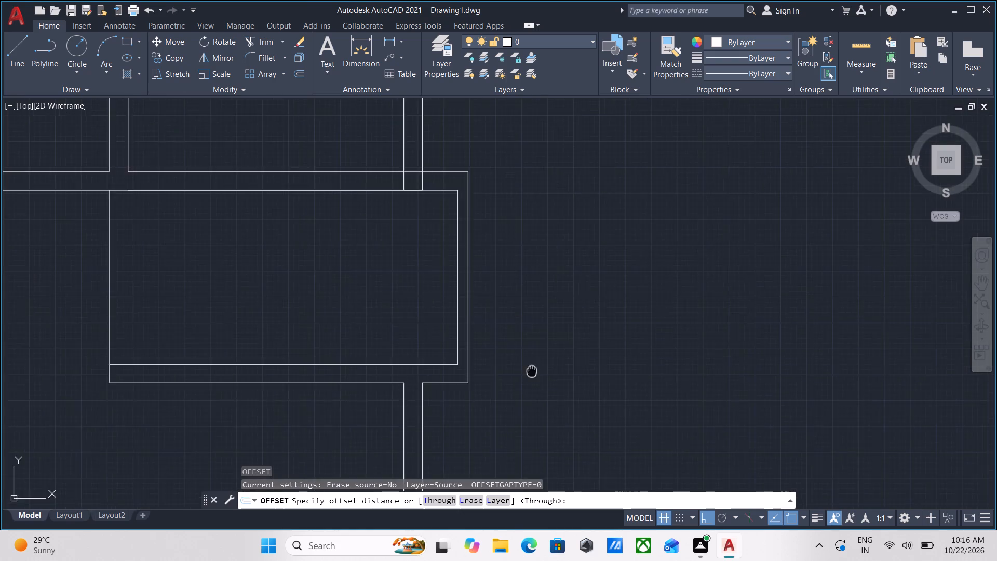
{"action": "middle_click_drag", "start_coordinate": [542, 377], "coordinate": [555, 381]}
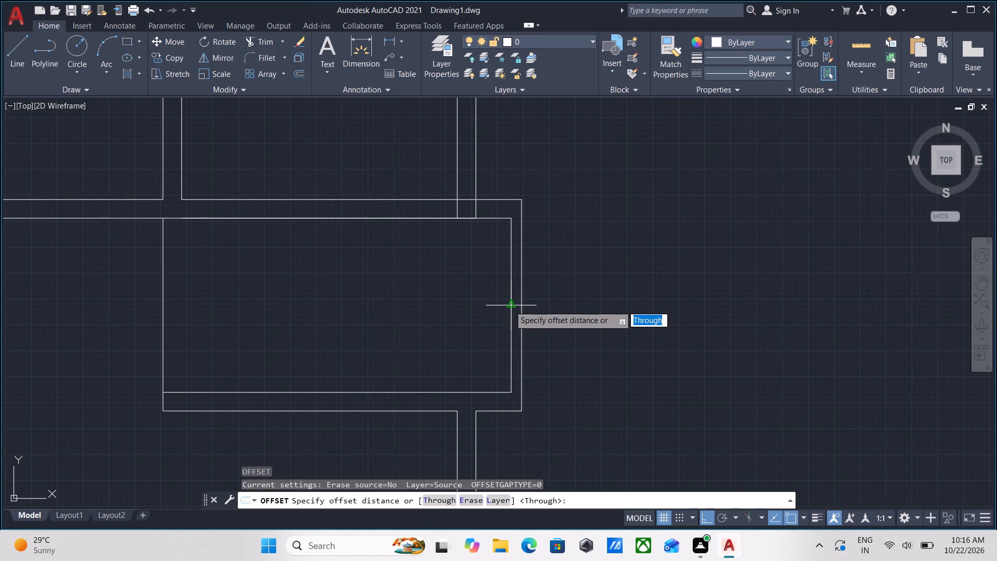
{"action": "left_click", "coordinate": [509, 305]}
{"action": "left_click", "coordinate": [464, 308]}
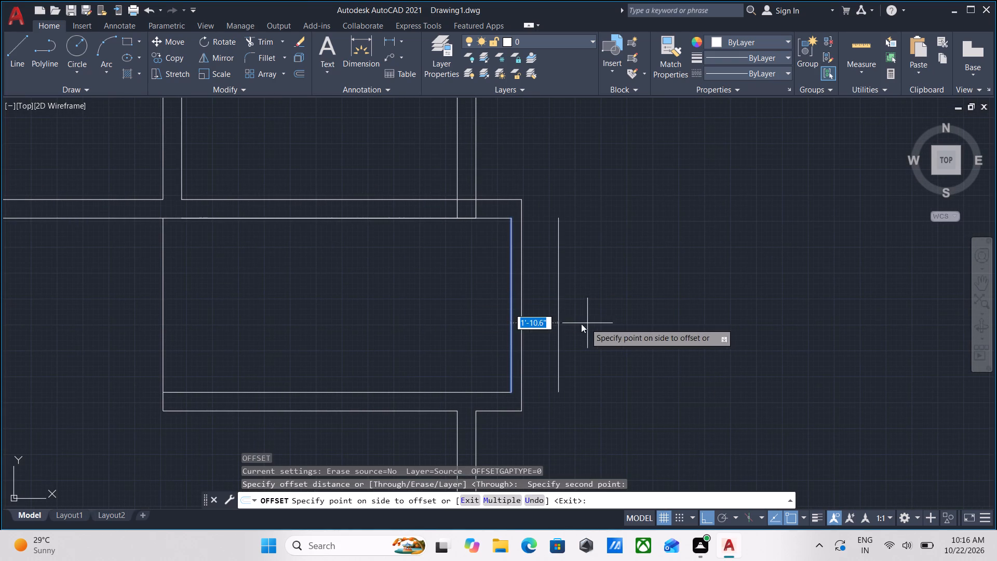
{"action": "key", "text": "2"}
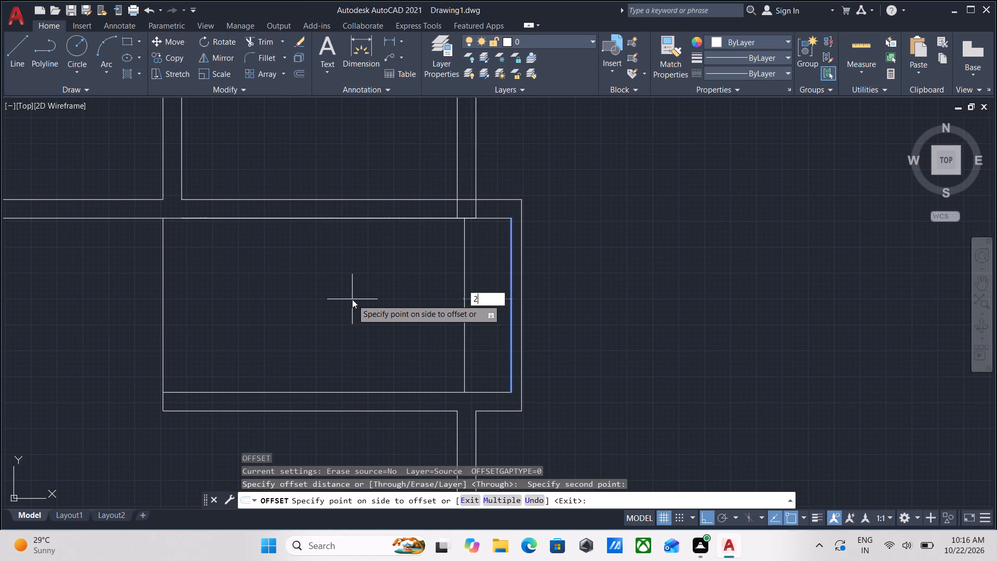
{"action": "key", "text": "apostrophe"}
{"action": "key", "text": "Return"}
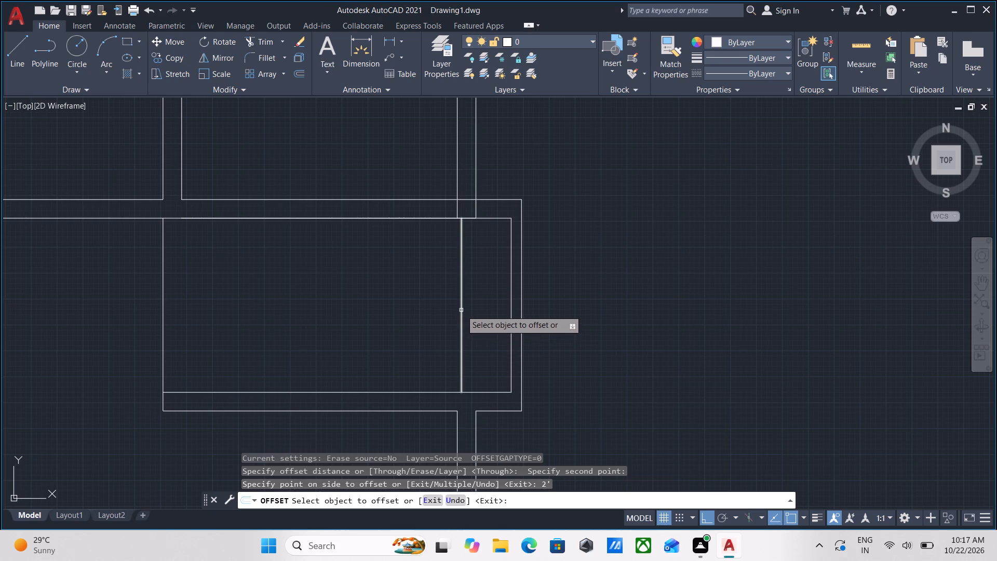
Offset the new vertical line a further 1' to the left inside the bottom room.
{"action": "left_click", "coordinate": [461, 310]}
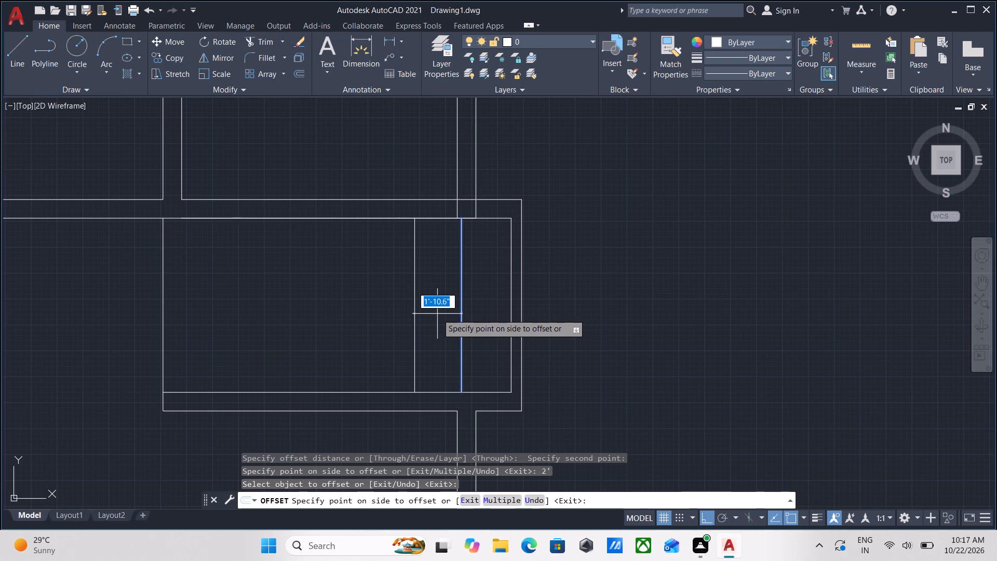
{"action": "key", "text": "1"}
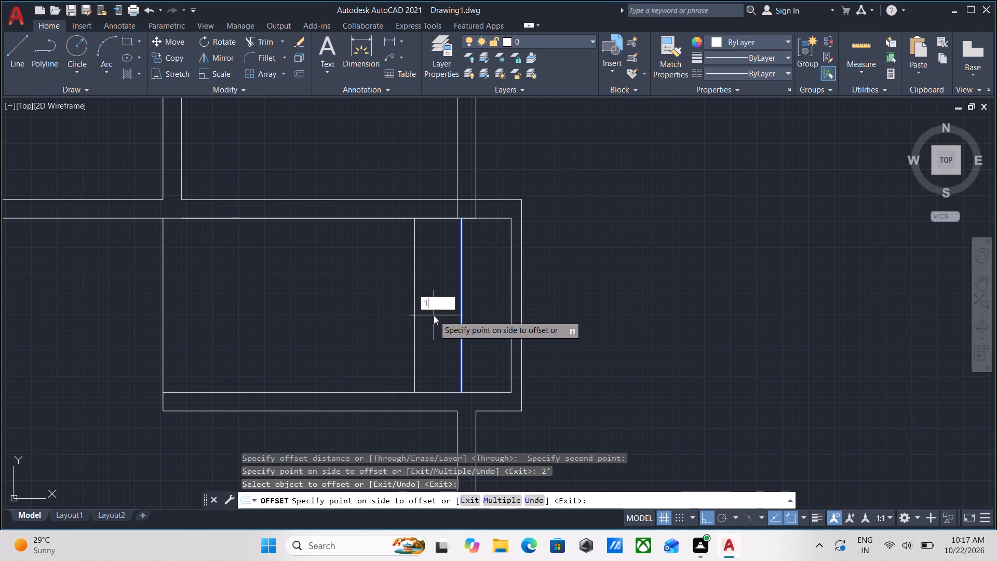
{"action": "key", "text": "apostrophe"}
{"action": "key", "text": "Return"}
{"action": "key", "text": "Escape"}
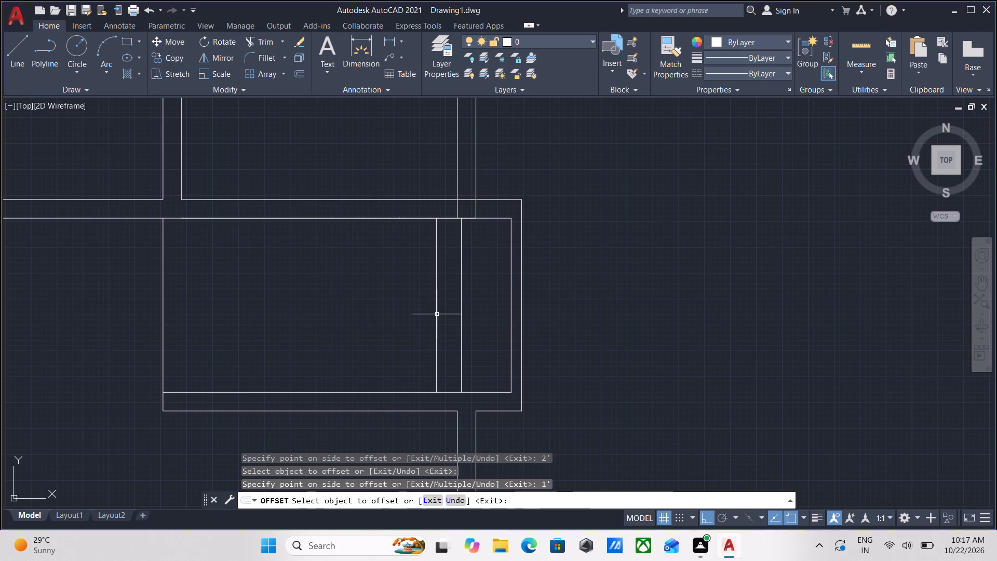
Erase the vertical line lying 2' from the bottom room's right-hand inner wall line.
{"action": "middle_click_drag", "start_coordinate": [438, 314], "coordinate": [490, 357]}
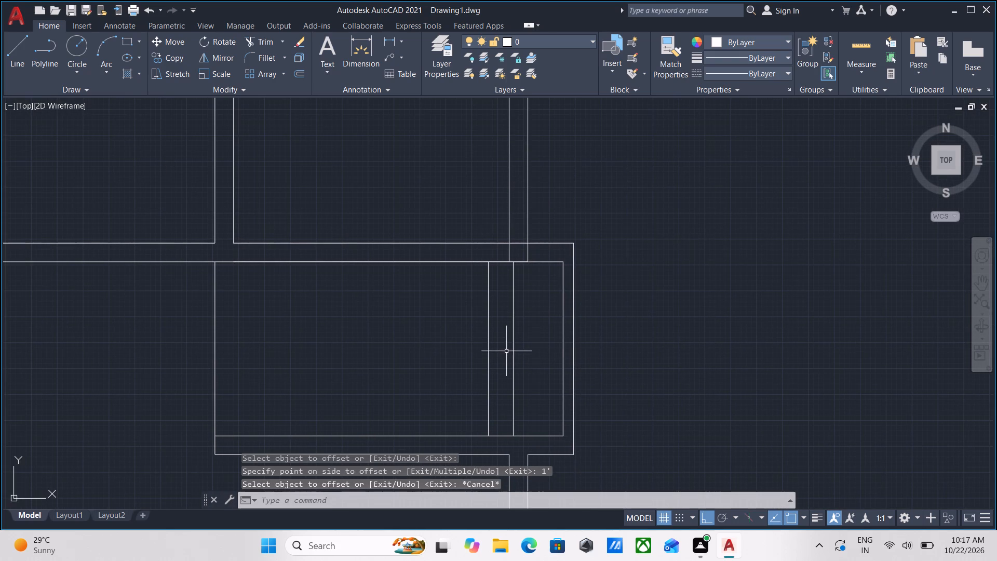
{"action": "left_click", "coordinate": [535, 349]}
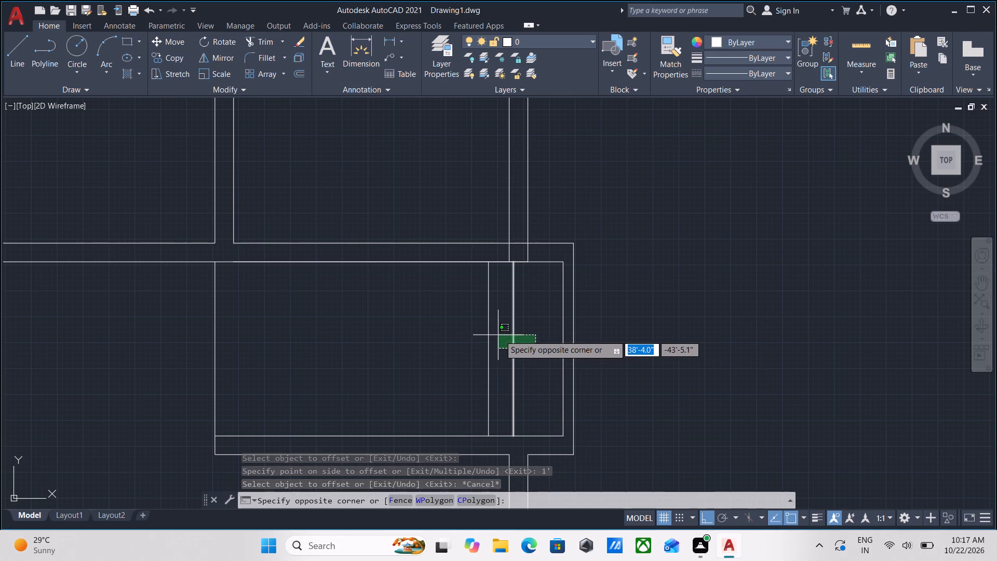
{"action": "left_click", "coordinate": [501, 336]}
{"action": "right_click", "coordinate": [501, 336]}
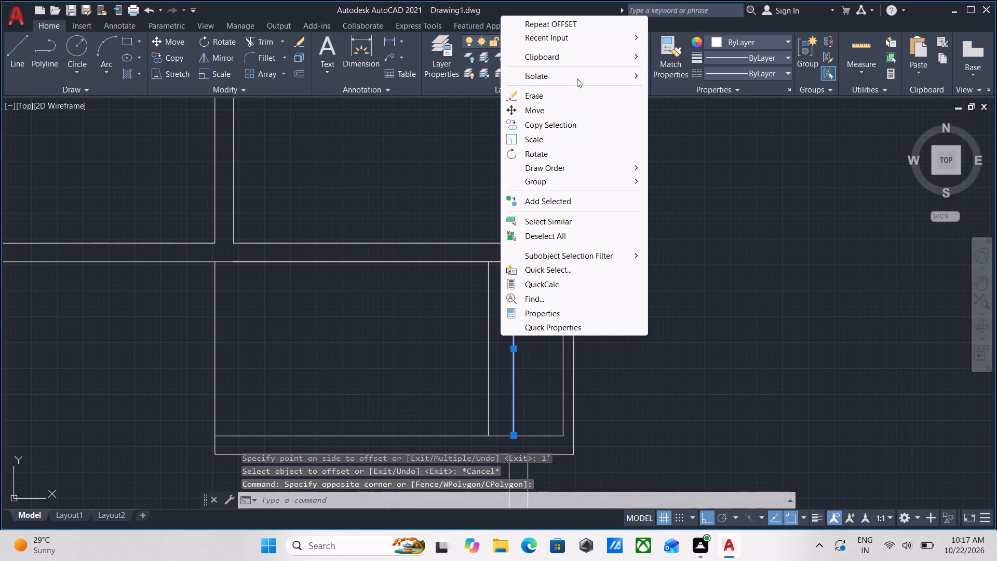
{"action": "left_click", "coordinate": [555, 94]}
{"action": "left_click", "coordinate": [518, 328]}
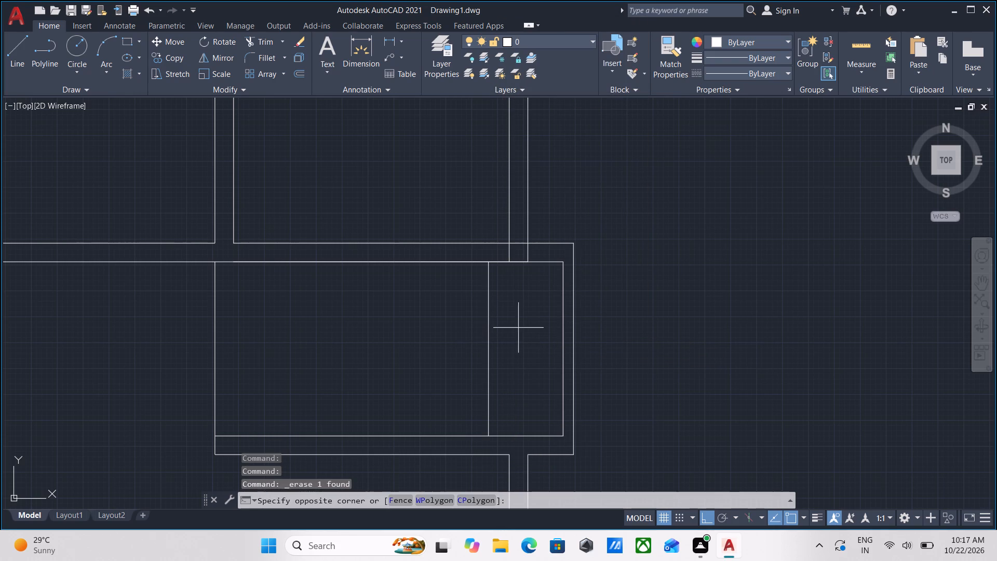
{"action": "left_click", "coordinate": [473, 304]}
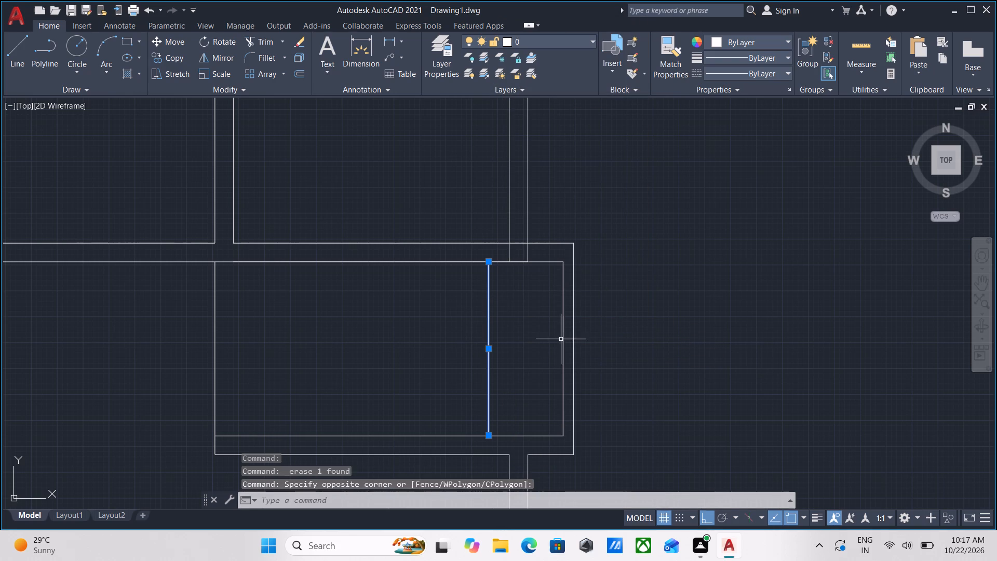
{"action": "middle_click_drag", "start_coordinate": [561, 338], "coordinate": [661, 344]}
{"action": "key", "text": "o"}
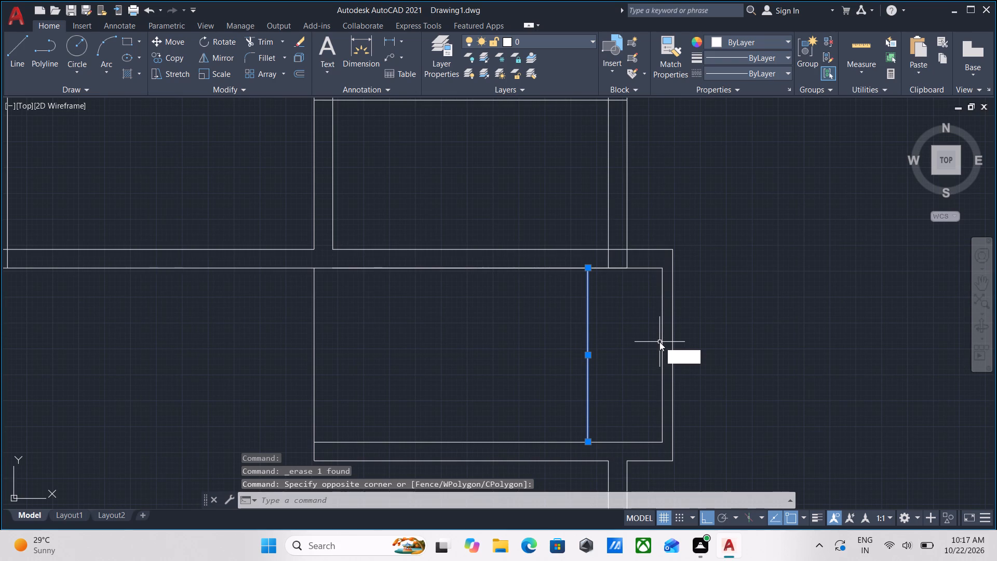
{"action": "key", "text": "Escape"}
Copy the remaining vertical line inside the bottom room leftward as an array of 8 items spaced 1' apart.
{"action": "left_click", "coordinate": [599, 364]}
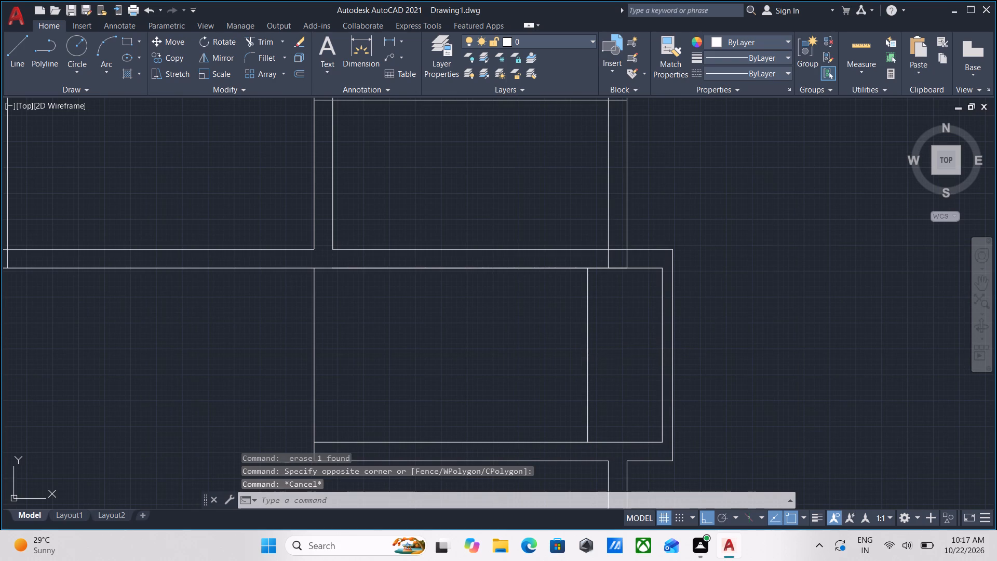
{"action": "left_click", "coordinate": [546, 335]}
{"action": "type", "text": "co"}
{"action": "key", "text": "Return"}
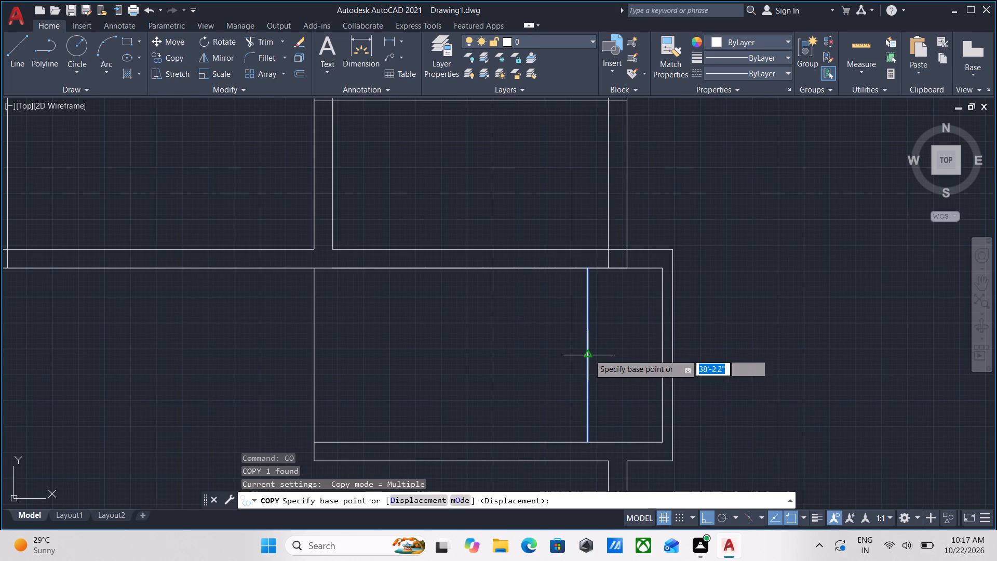
{"action": "left_click", "coordinate": [589, 354]}
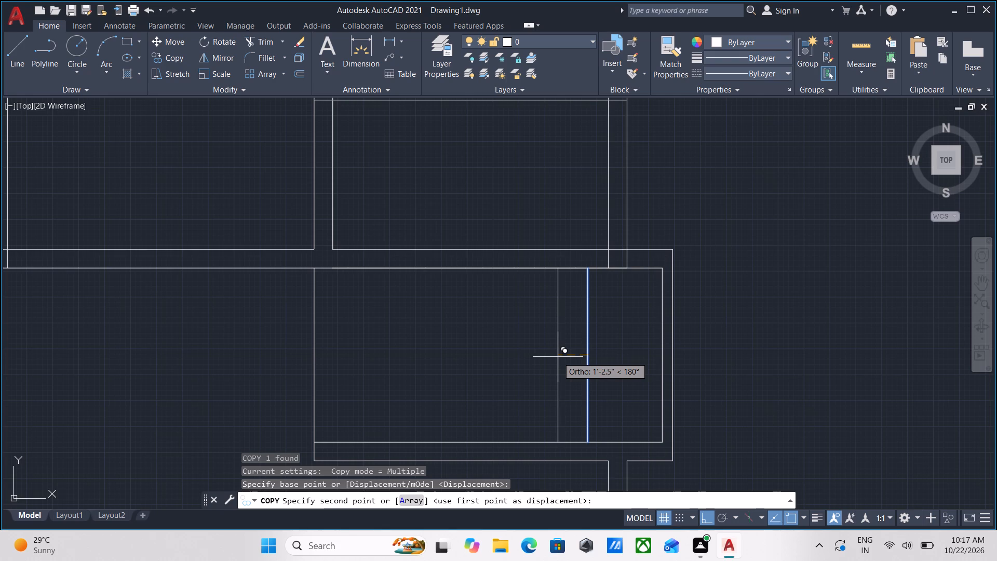
{"action": "key", "text": "a"}
{"action": "key", "text": "Return"}
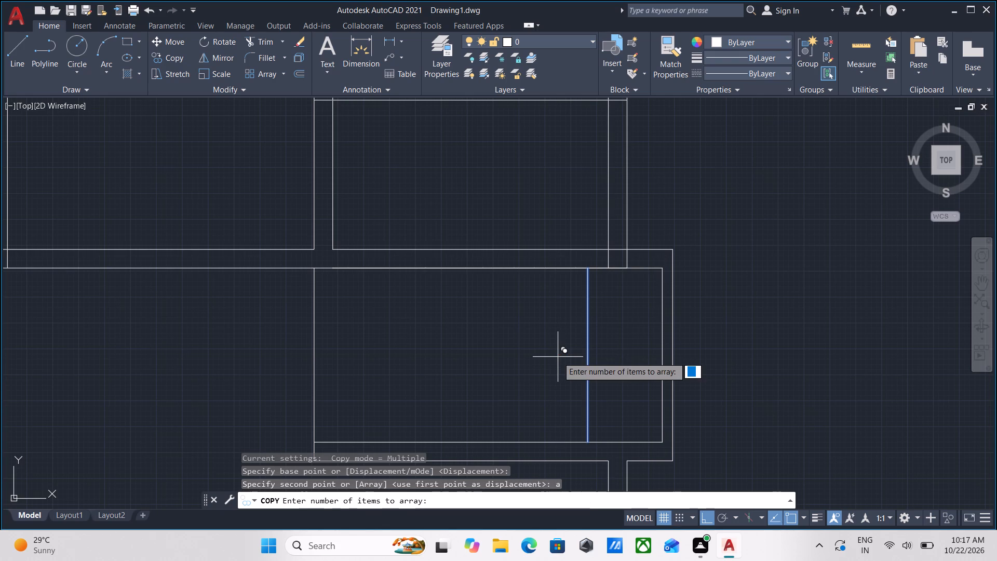
{"action": "key", "text": "8"}
{"action": "key", "text": "Return"}
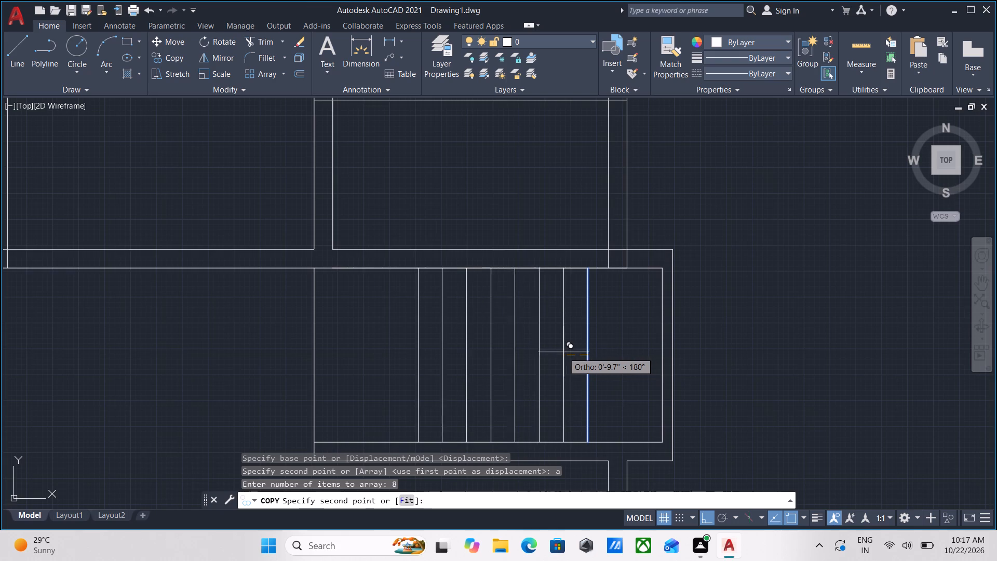
{"action": "scroll", "coordinate": [561, 353], "scroll_direction": "up", "scroll_amount": 1}
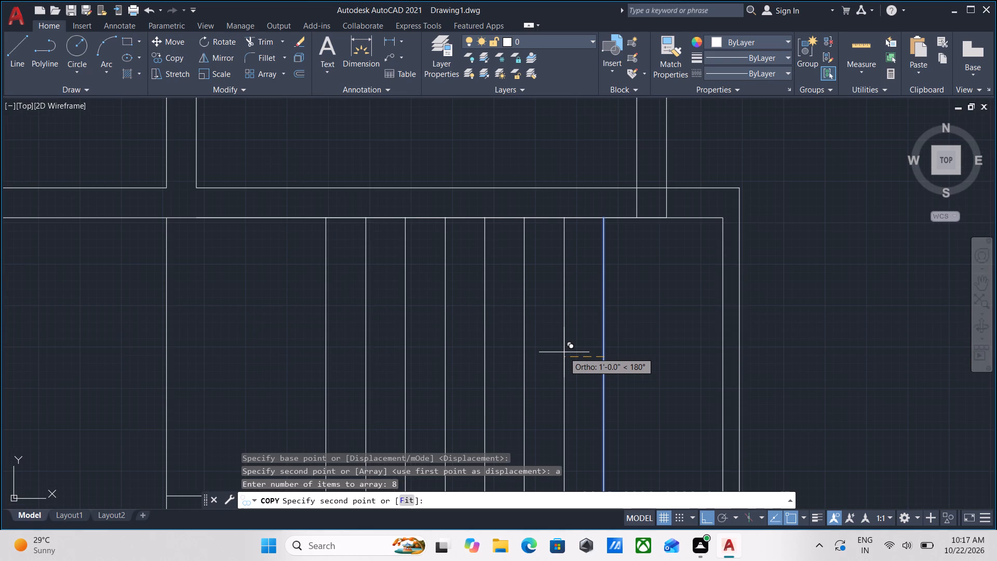
{"action": "type", "text": "1'"}
{"action": "key", "text": "Return"}
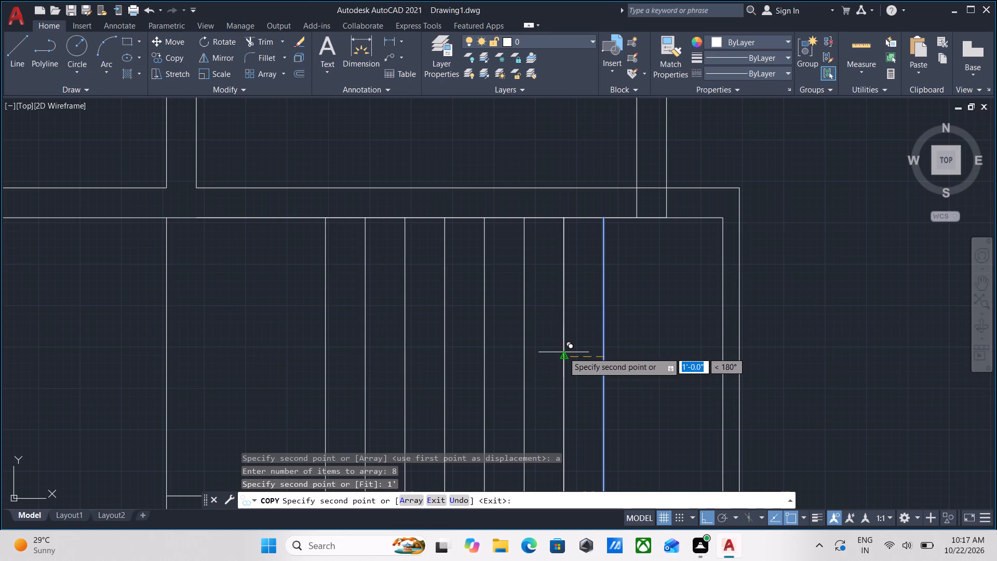
{"action": "key", "text": "Escape"}
{"action": "scroll", "coordinate": [577, 344], "scroll_direction": "down", "scroll_amount": 2}
{"action": "middle_click_drag", "start_coordinate": [548, 354], "coordinate": [575, 350]}
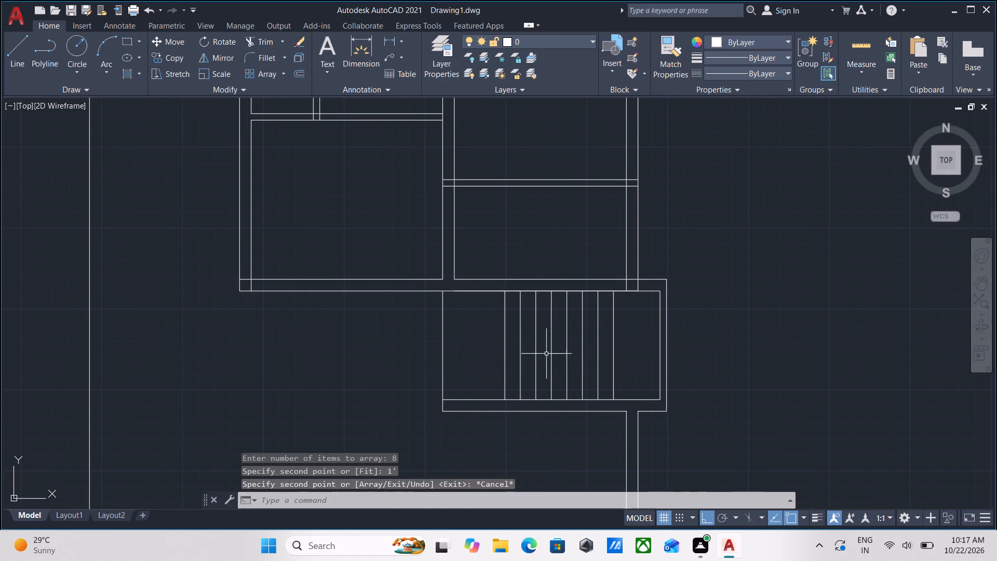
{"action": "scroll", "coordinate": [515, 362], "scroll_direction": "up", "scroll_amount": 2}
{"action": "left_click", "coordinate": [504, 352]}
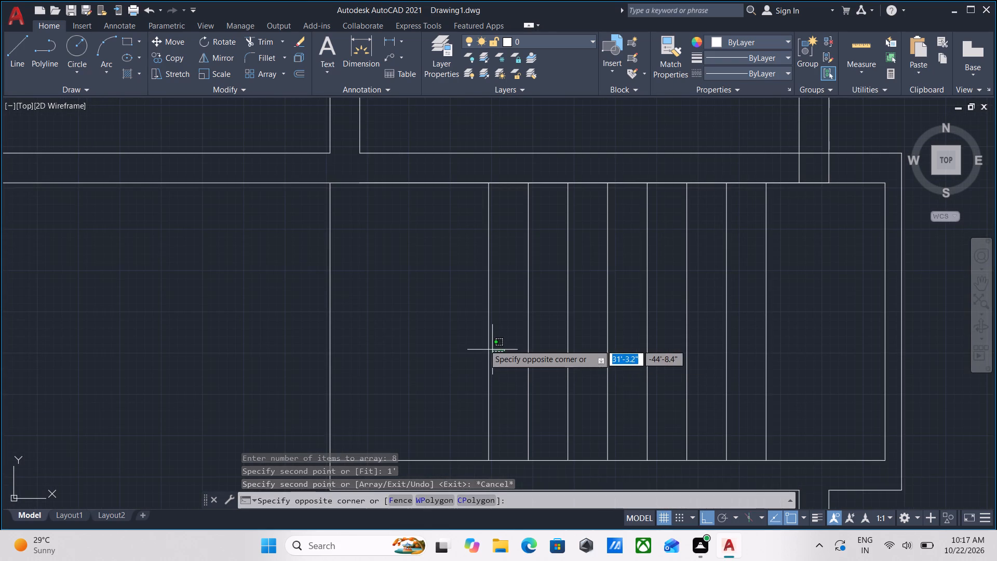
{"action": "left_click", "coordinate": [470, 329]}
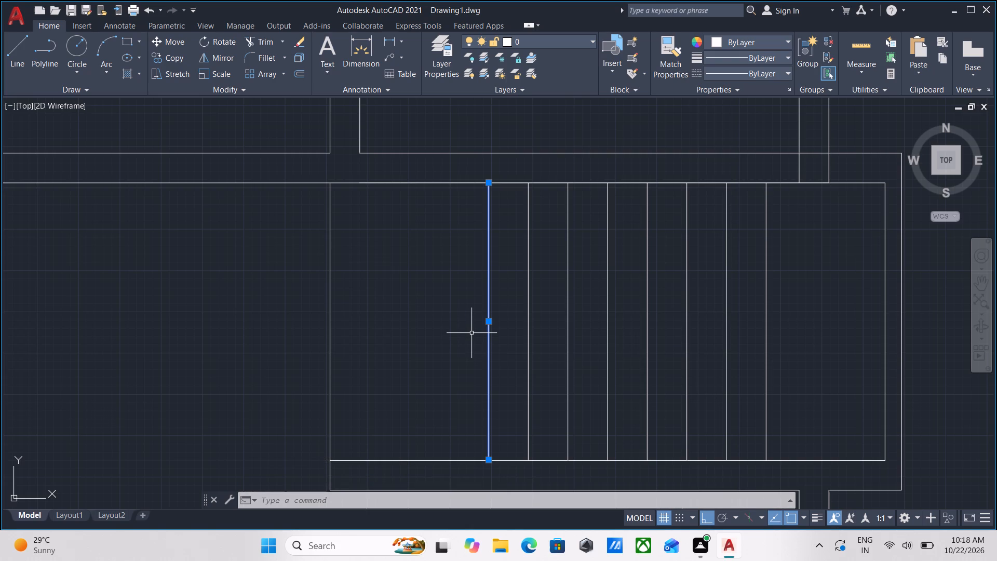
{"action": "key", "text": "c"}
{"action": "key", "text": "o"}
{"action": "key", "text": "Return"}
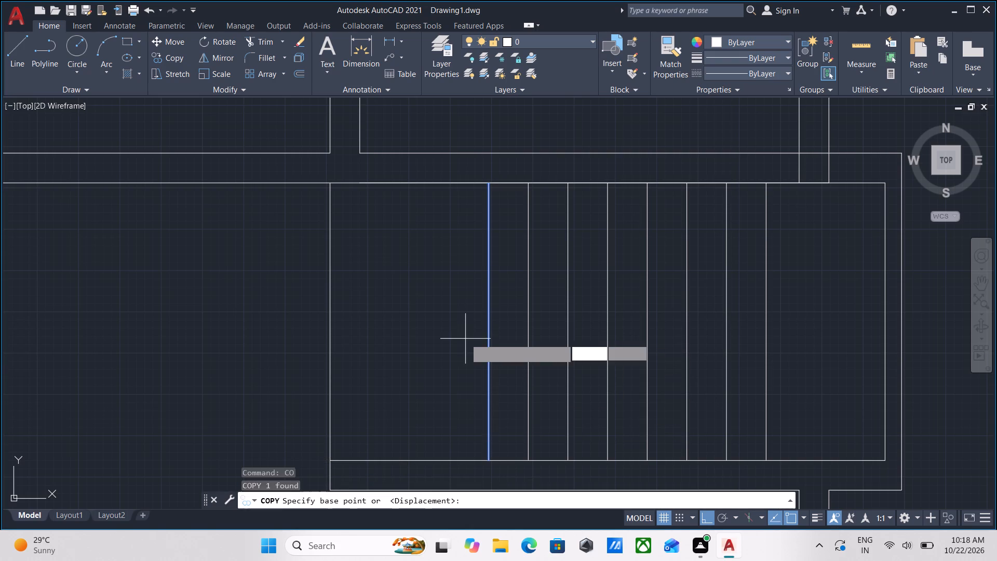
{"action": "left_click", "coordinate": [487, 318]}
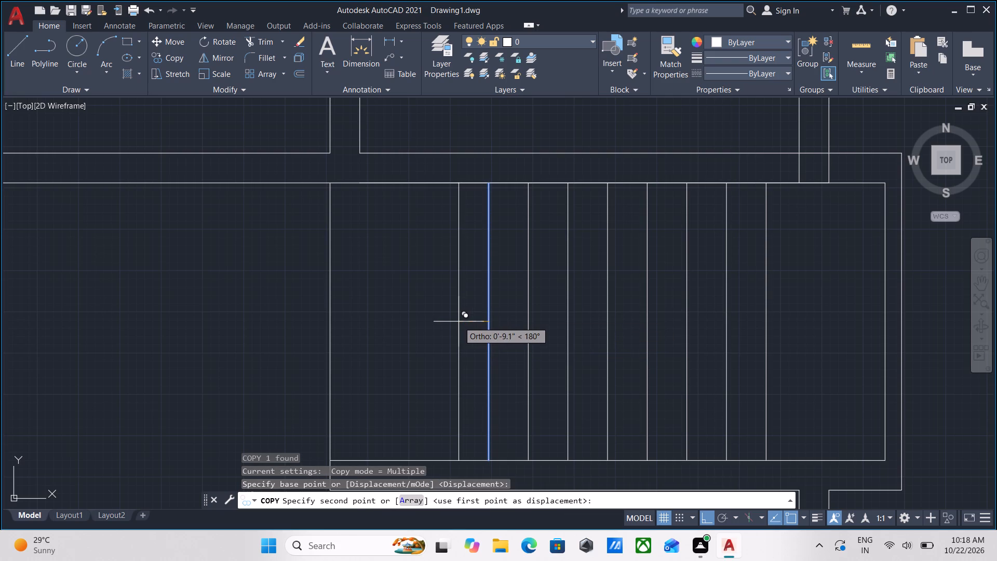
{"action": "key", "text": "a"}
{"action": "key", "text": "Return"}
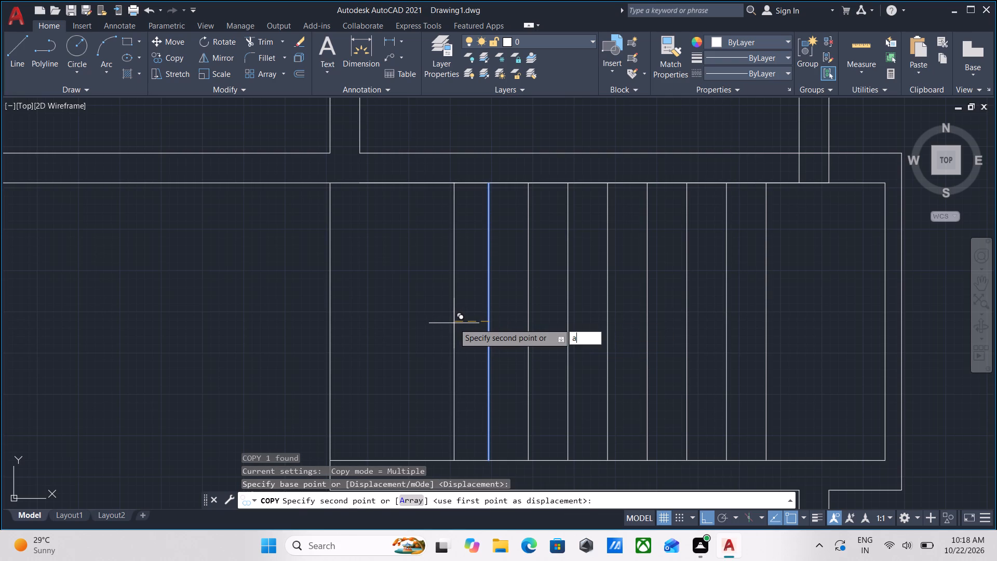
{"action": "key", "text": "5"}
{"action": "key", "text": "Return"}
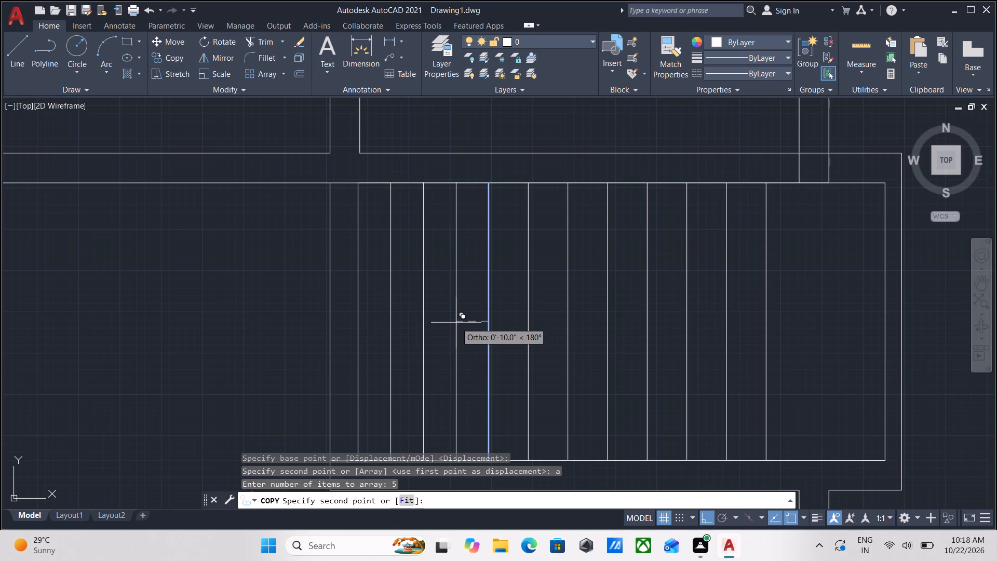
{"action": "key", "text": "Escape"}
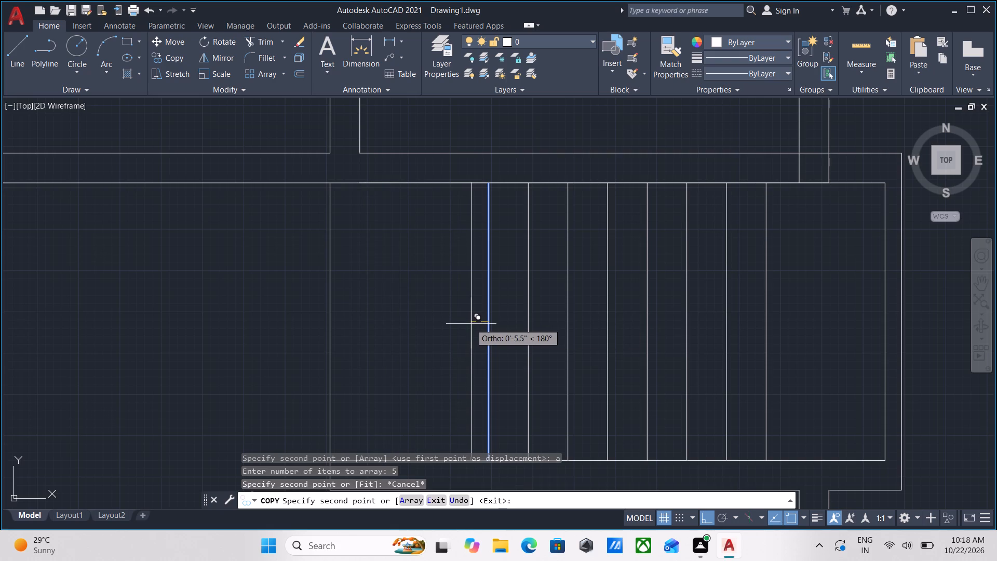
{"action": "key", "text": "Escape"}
Copy the leftmost tread line in the bottom room leftward as an array of 3 items spaced 1' apart.
{"action": "scroll", "coordinate": [476, 324], "scroll_direction": "up", "scroll_amount": 1}
{"action": "left_click", "coordinate": [511, 332]}
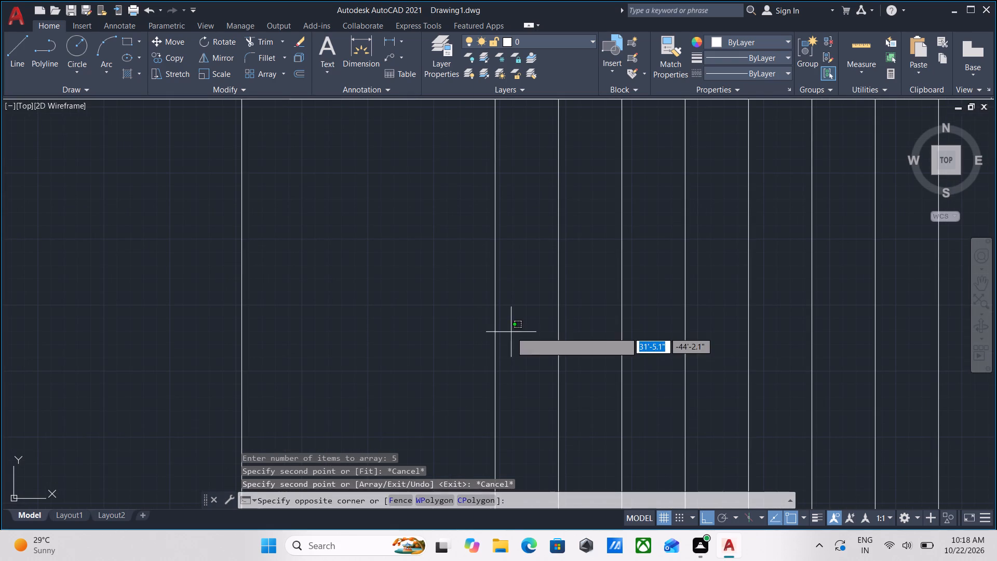
{"action": "left_click", "coordinate": [471, 297]}
{"action": "scroll", "coordinate": [471, 297], "scroll_direction": "down", "scroll_amount": 2}
{"action": "middle_click_drag", "start_coordinate": [471, 297], "coordinate": [556, 349]}
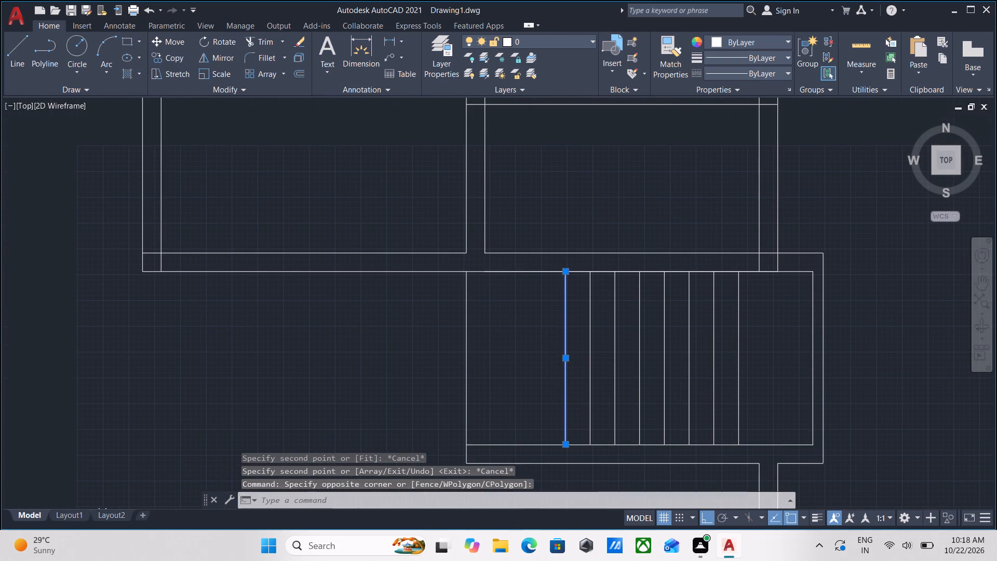
{"action": "type", "text": "co"}
{"action": "key", "text": "Return"}
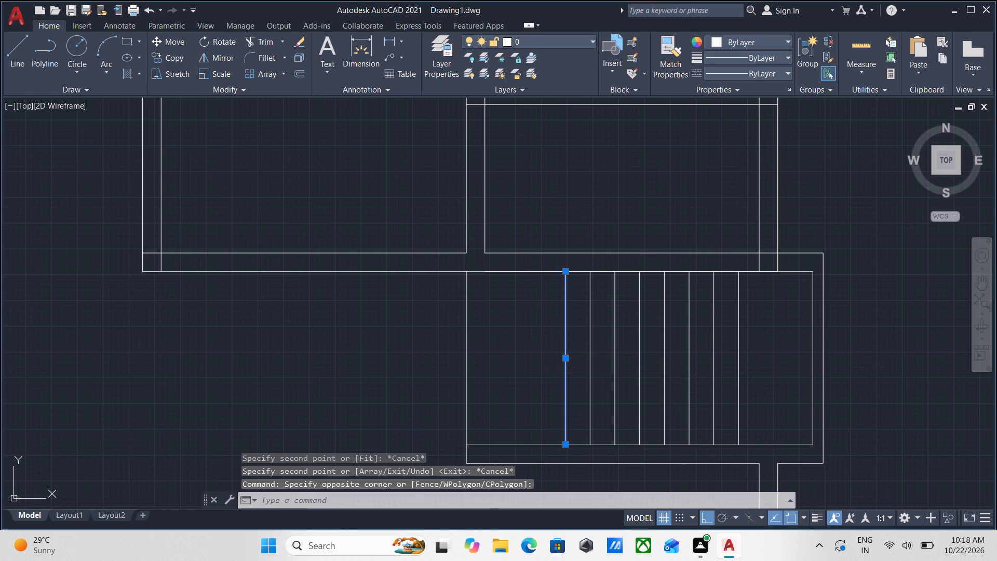
{"action": "scroll", "coordinate": [569, 363], "scroll_direction": "up", "scroll_amount": 2}
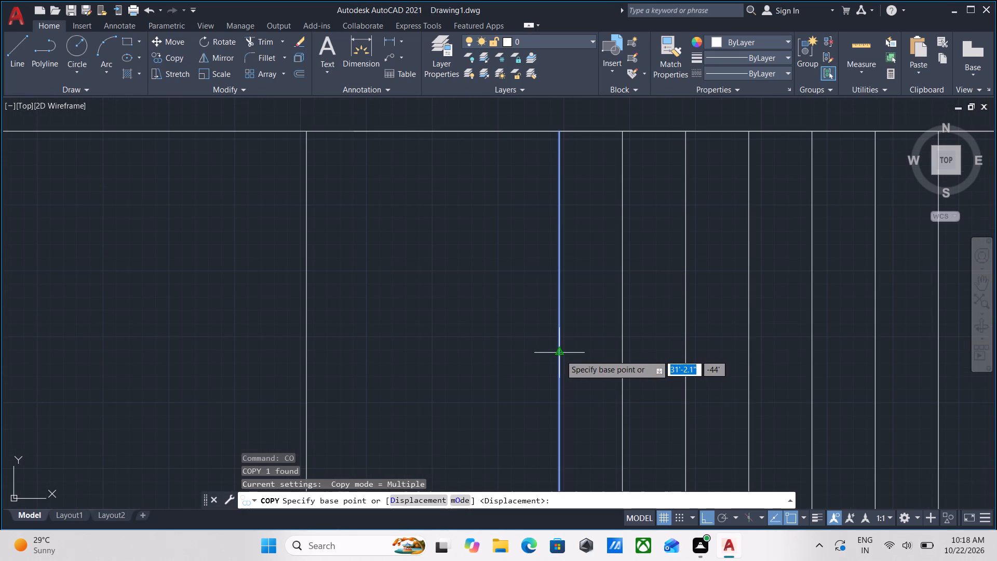
{"action": "left_click", "coordinate": [560, 355]}
{"action": "key", "text": "a"}
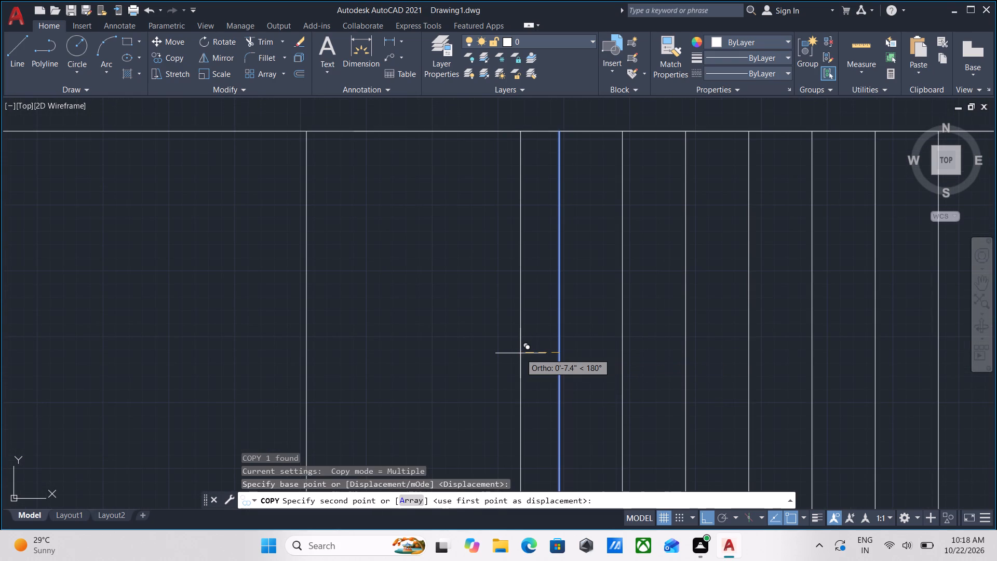
{"action": "key", "text": "Return"}
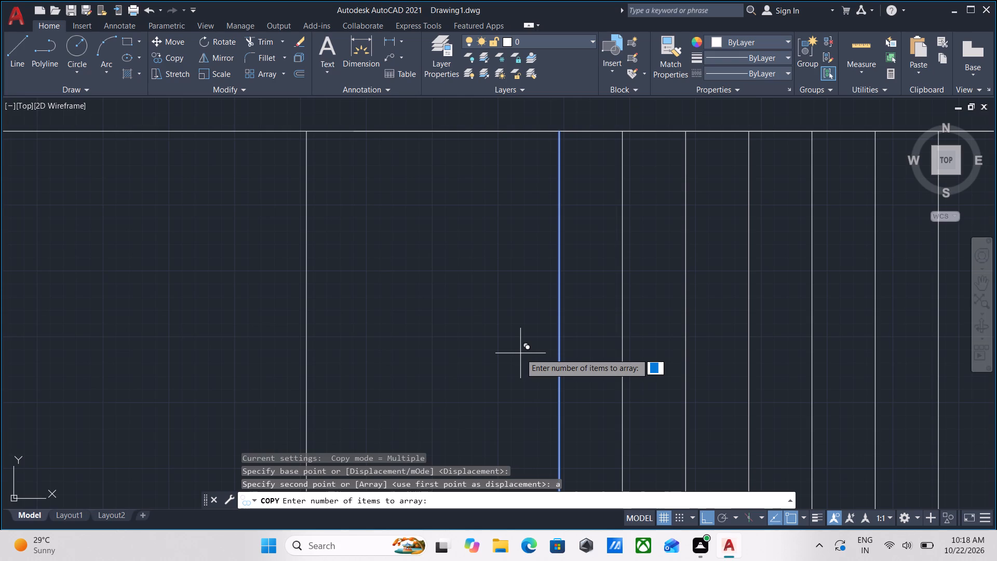
{"action": "key", "text": "3"}
{"action": "key", "text": "Return"}
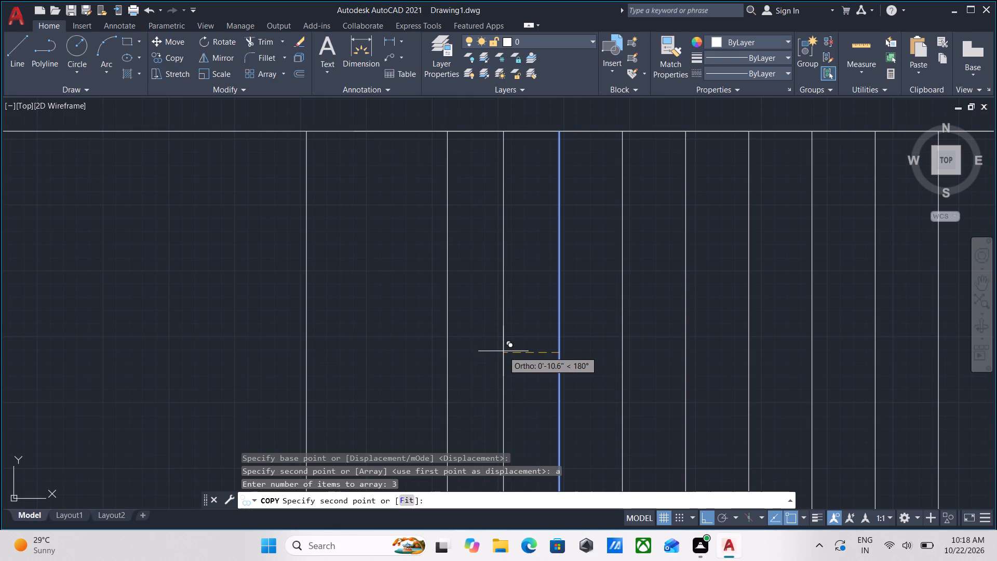
{"action": "key", "text": "1"}
{"action": "key", "text": "apostrophe"}
{"action": "key", "text": "Return"}
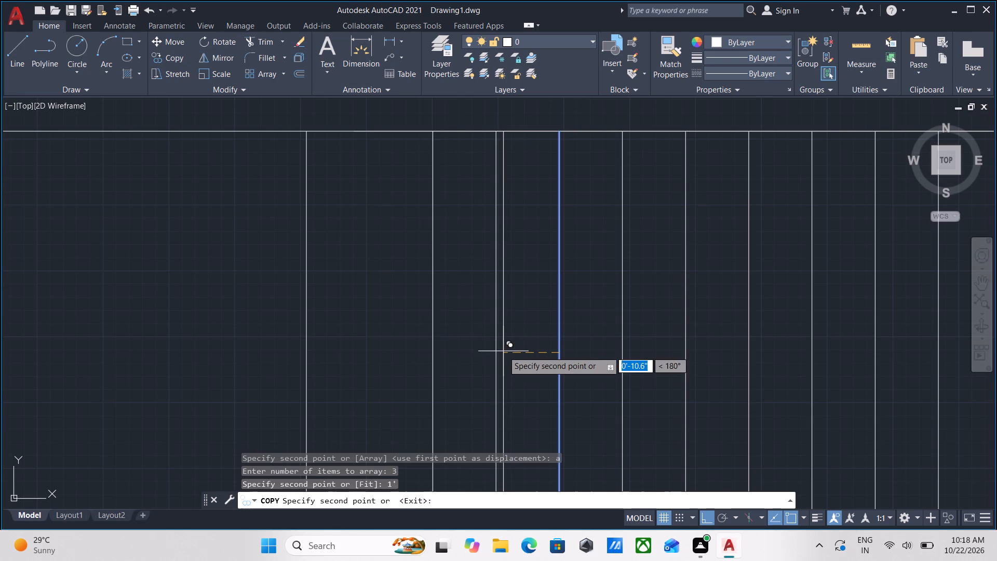
{"action": "scroll", "coordinate": [504, 351], "scroll_direction": "down", "scroll_amount": 2}
{"action": "key", "text": "Escape"}
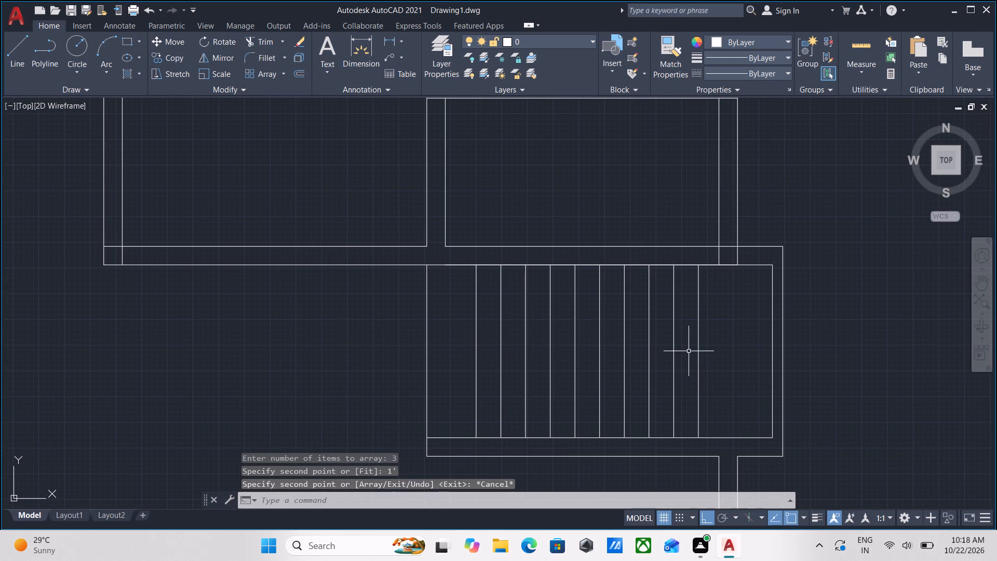
Draw a horizontal line from the midpoint of the rightmost tread line to the midpoint of the leftmost one.
{"action": "key", "text": "l"}
{"action": "key", "text": "Return"}
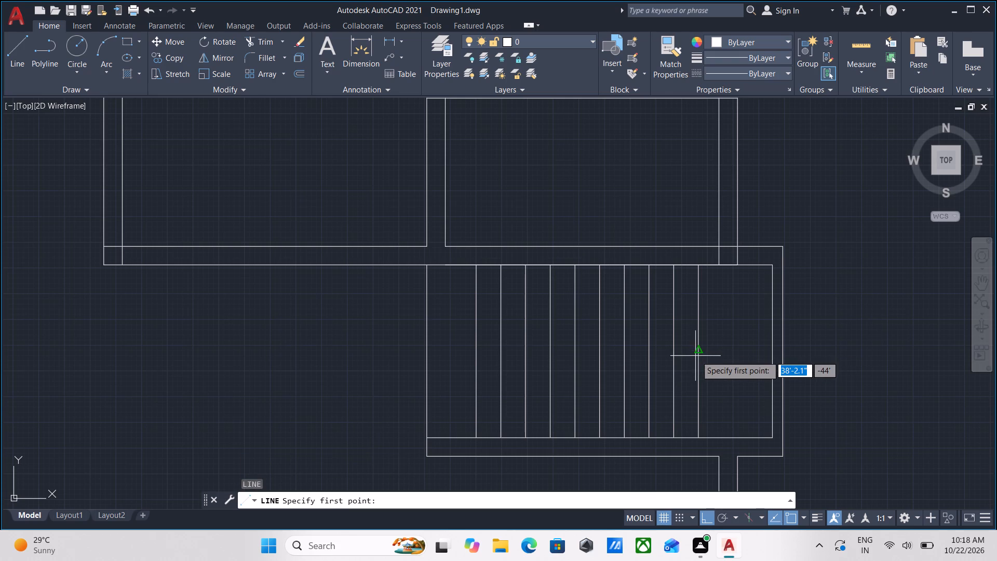
{"action": "left_click", "coordinate": [699, 350]}
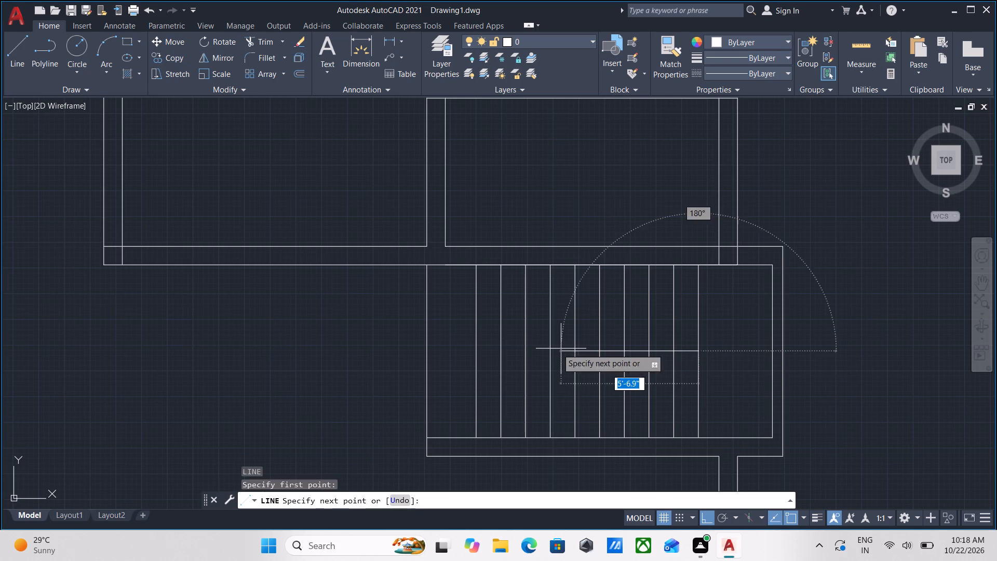
{"action": "left_click", "coordinate": [473, 350]}
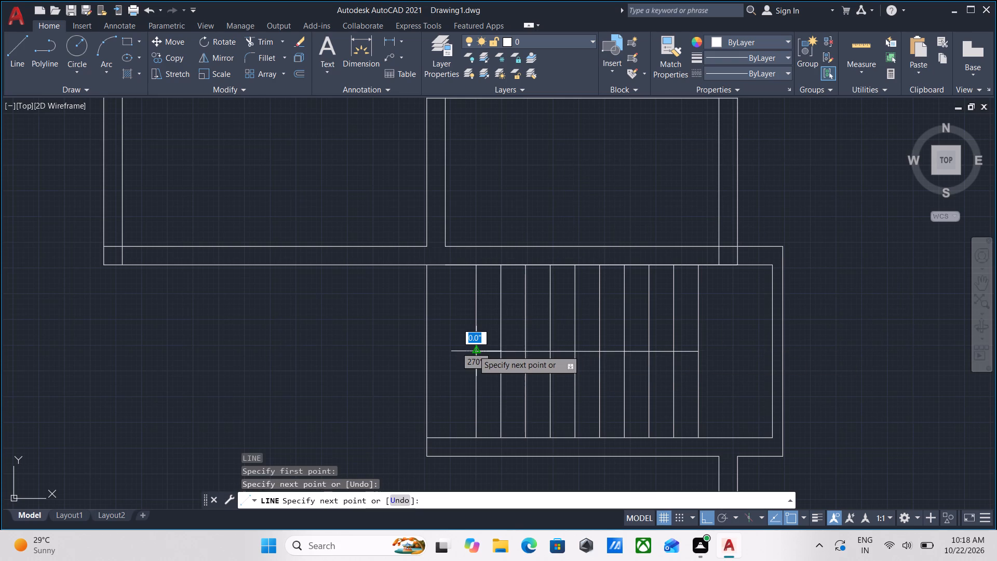
{"action": "key", "text": "Escape"}
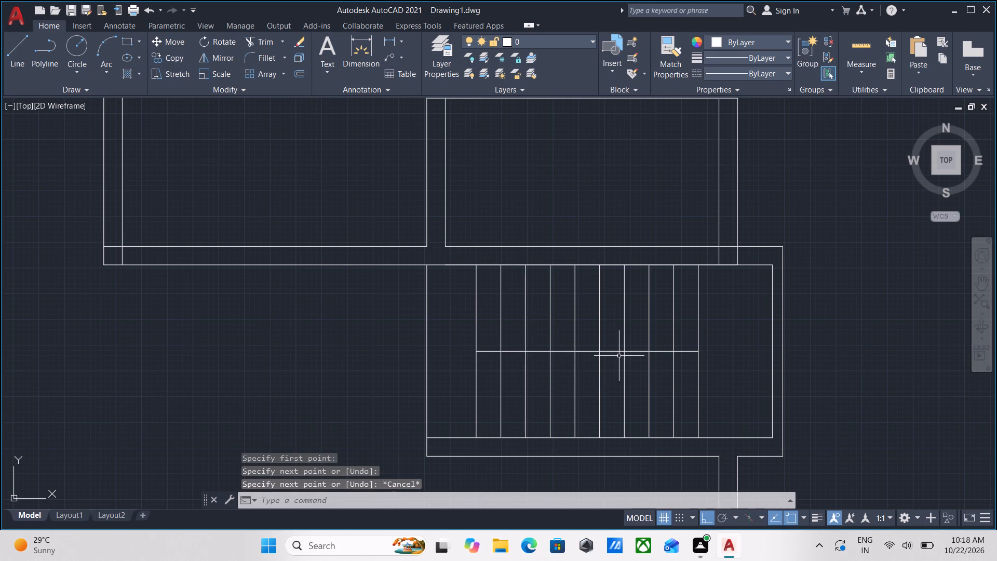
Examine the whole floor plan, checking the wall and partition junctions for overlapping lines.
{"action": "scroll", "coordinate": [690, 355], "scroll_direction": "down", "scroll_amount": 1}
{"action": "scroll", "coordinate": [561, 377], "scroll_direction": "up", "scroll_amount": 1}
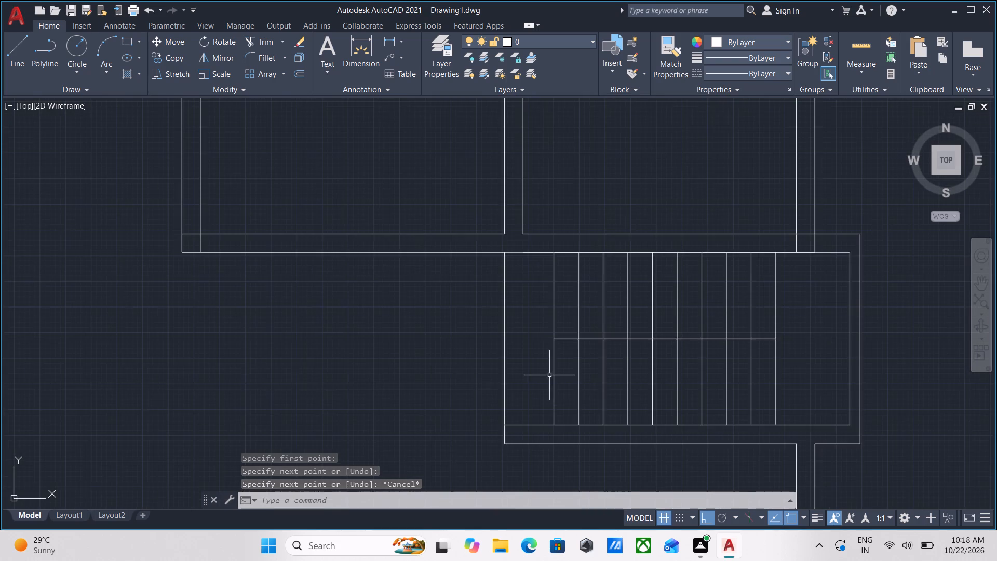
{"action": "scroll", "coordinate": [554, 369], "scroll_direction": "up", "scroll_amount": 2}
{"action": "scroll", "coordinate": [562, 364], "scroll_direction": "down", "scroll_amount": 1}
{"action": "middle_click_drag", "start_coordinate": [565, 361], "coordinate": [509, 370]}
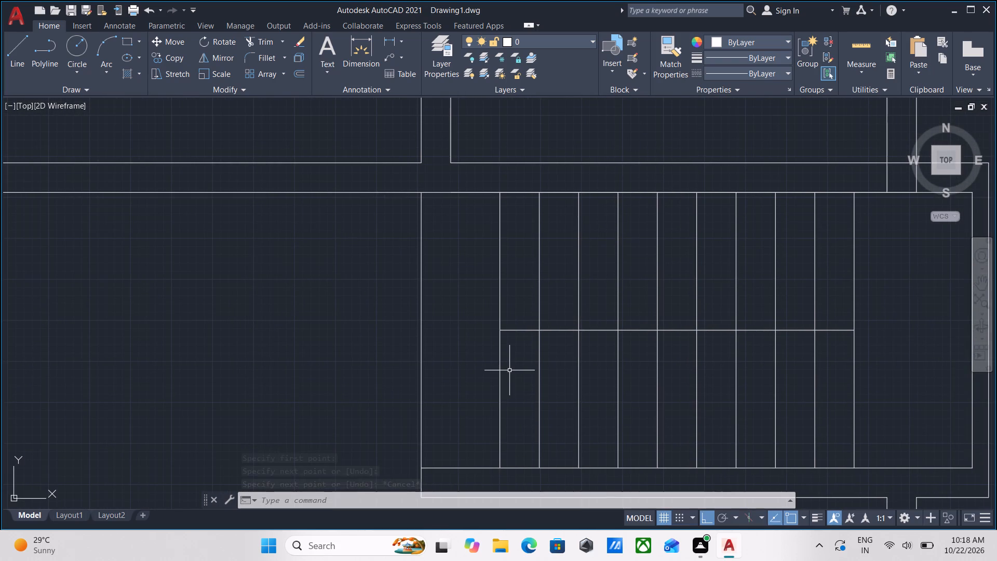
{"action": "scroll", "coordinate": [508, 371], "scroll_direction": "down", "scroll_amount": 1}
{"action": "middle_click_drag", "start_coordinate": [508, 371], "coordinate": [513, 407]}
{"action": "scroll", "coordinate": [517, 405], "scroll_direction": "down", "scroll_amount": 2}
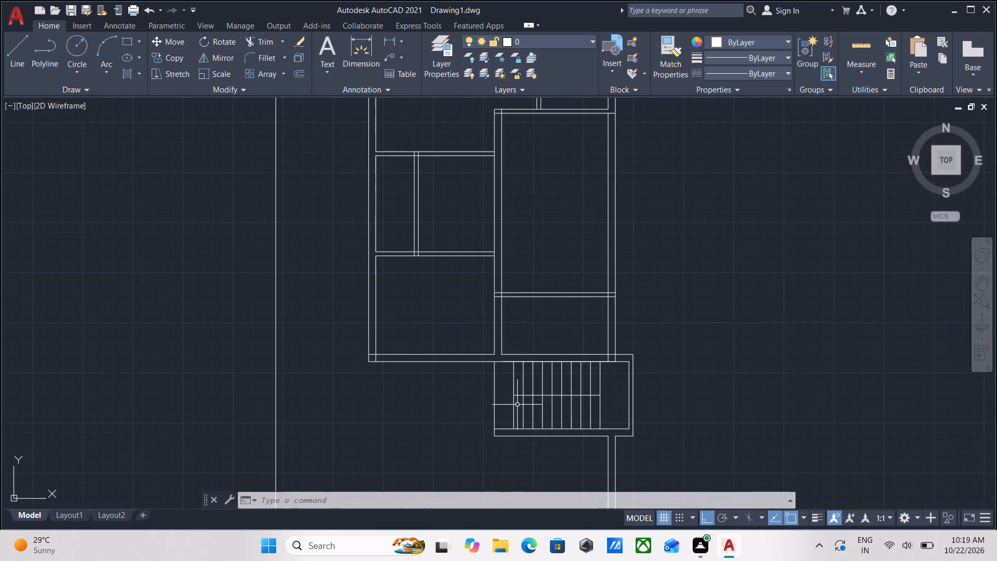
{"action": "scroll", "coordinate": [517, 405], "scroll_direction": "down", "scroll_amount": 1}
{"action": "middle_click_drag", "start_coordinate": [518, 405], "coordinate": [537, 381]}
{"action": "scroll", "coordinate": [518, 405], "scroll_direction": "down", "scroll_amount": 1}
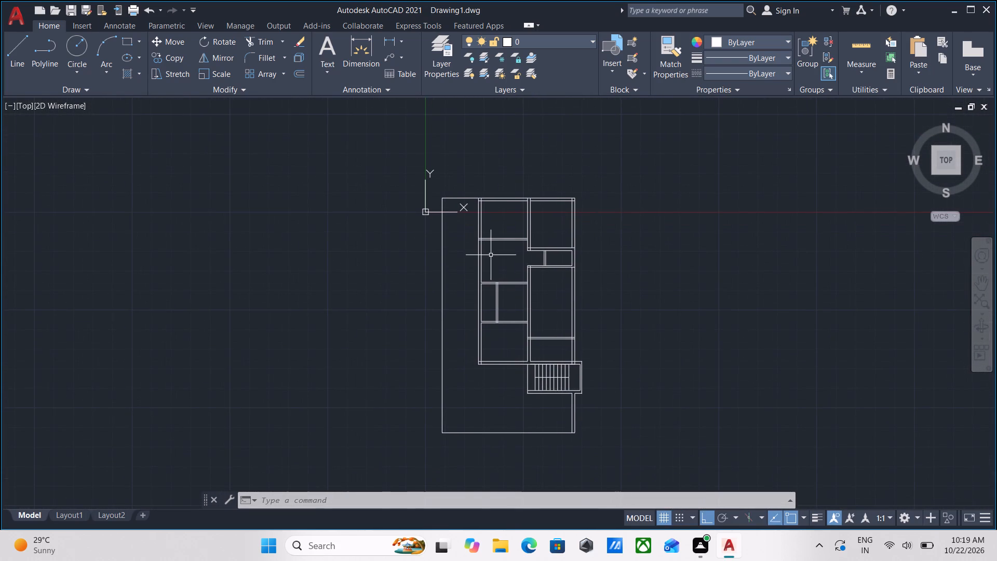
{"action": "scroll", "coordinate": [490, 253], "scroll_direction": "up", "scroll_amount": 2}
{"action": "middle_click_drag", "start_coordinate": [483, 260], "coordinate": [490, 353]}
{"action": "scroll", "coordinate": [494, 266], "scroll_direction": "up", "scroll_amount": 1}
{"action": "middle_click_drag", "start_coordinate": [494, 265], "coordinate": [494, 303]}
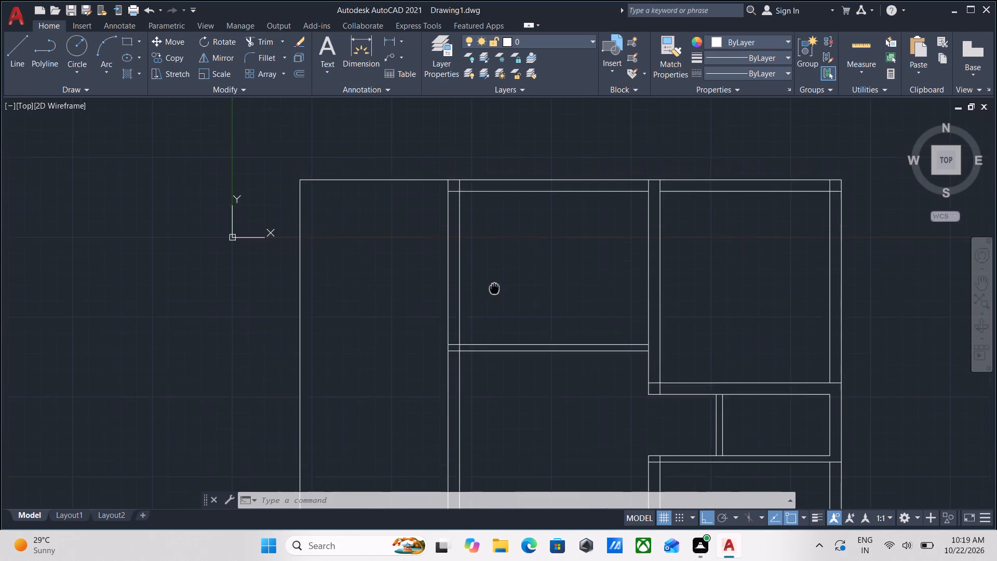
{"action": "middle_click_drag", "start_coordinate": [494, 303], "coordinate": [491, 326]}
{"action": "middle_click_drag", "start_coordinate": [507, 316], "coordinate": [513, 322]}
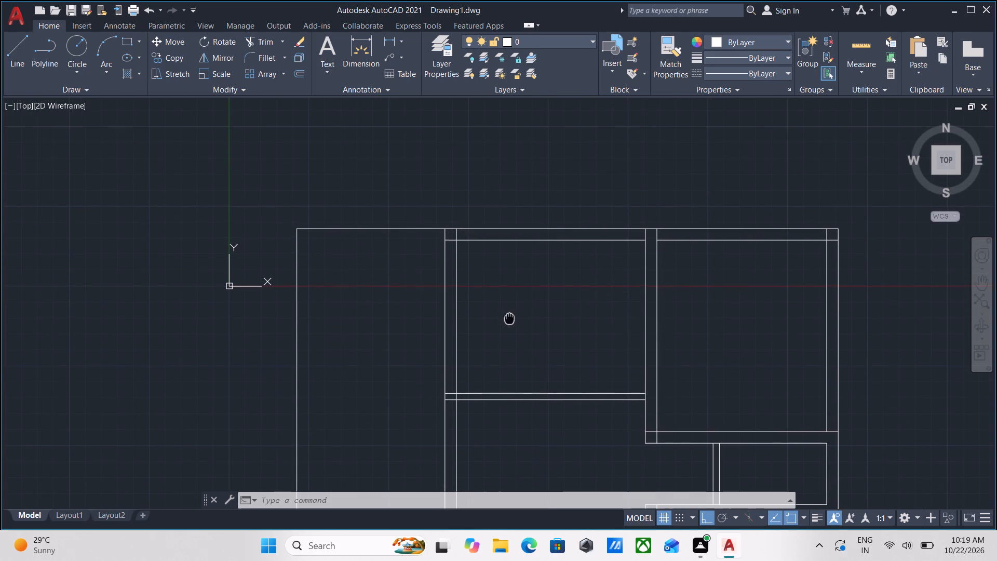
{"action": "middle_click_drag", "start_coordinate": [513, 322], "coordinate": [519, 330]}
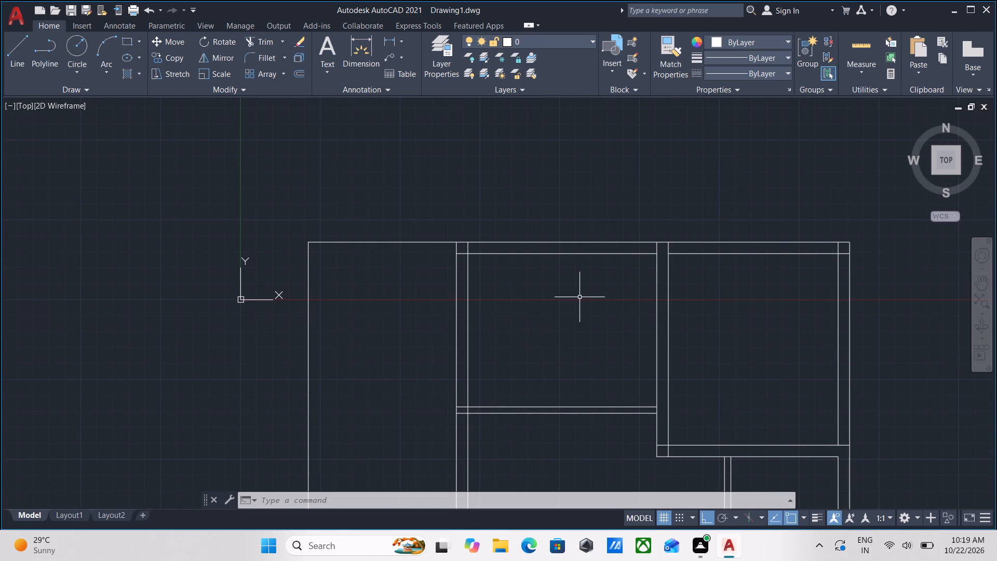
{"action": "scroll", "coordinate": [575, 300], "scroll_direction": "down", "scroll_amount": 1}
{"action": "scroll", "coordinate": [542, 305], "scroll_direction": "up", "scroll_amount": 1}
{"action": "scroll", "coordinate": [455, 310], "scroll_direction": "down", "scroll_amount": 2}
{"action": "middle_click_drag", "start_coordinate": [456, 308], "coordinate": [517, 229]}
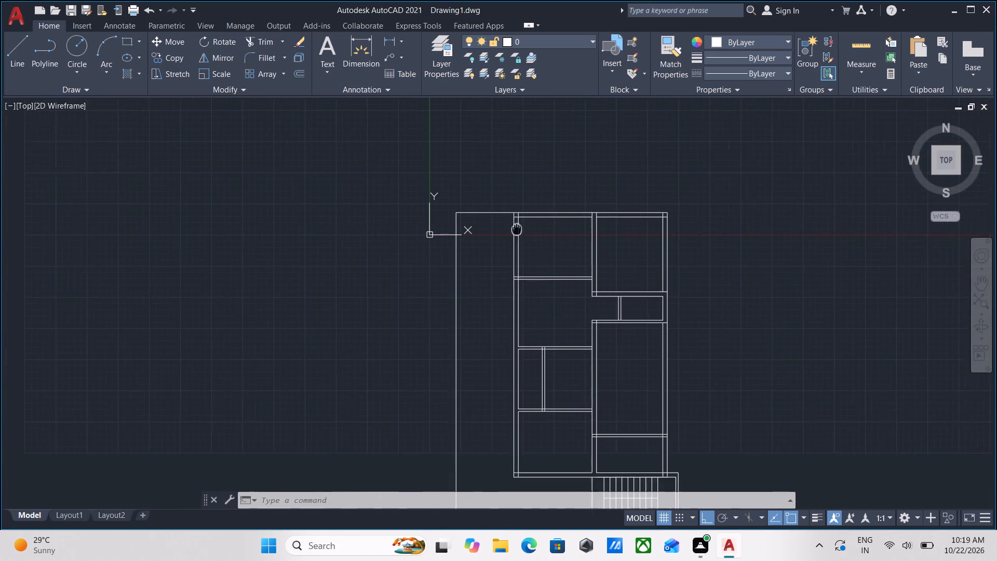
{"action": "middle_click_drag", "start_coordinate": [558, 351], "coordinate": [569, 273]}
{"action": "scroll", "coordinate": [584, 383], "scroll_direction": "up", "scroll_amount": 4}
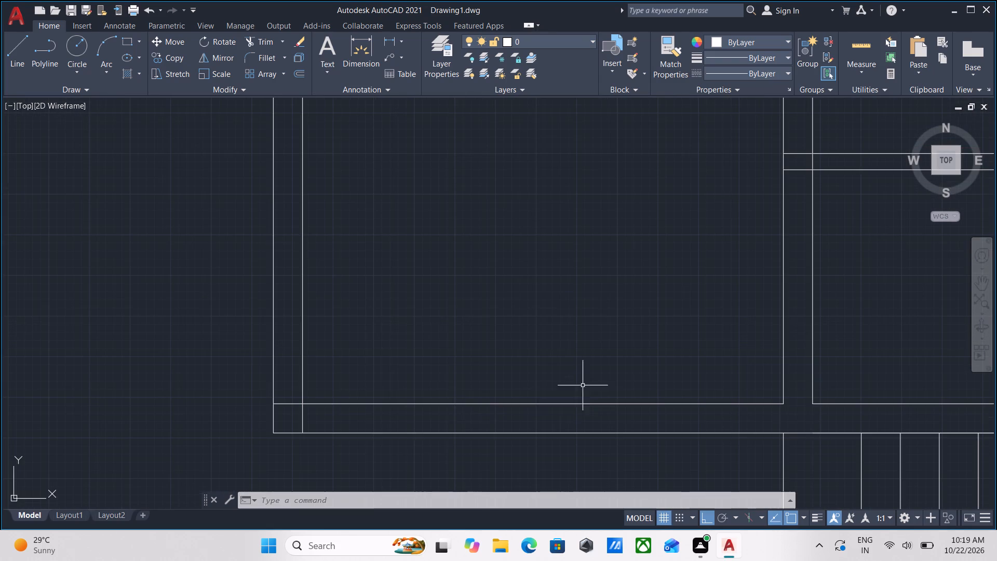
{"action": "middle_click_drag", "start_coordinate": [362, 425], "coordinate": [414, 436]}
{"action": "scroll", "coordinate": [423, 371], "scroll_direction": "down", "scroll_amount": 3}
{"action": "middle_click_drag", "start_coordinate": [423, 371], "coordinate": [429, 399]}
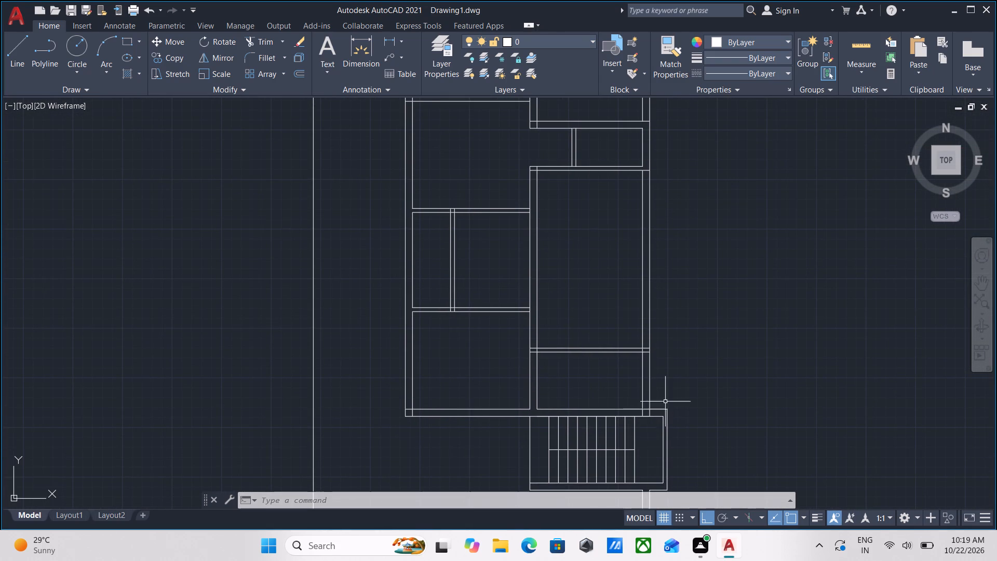
Trim the crossing lines where the horizontal partition above the stair room meets the right-hand outer wall, opening the junction.
{"action": "scroll", "coordinate": [683, 379], "scroll_direction": "up", "scroll_amount": 2}
{"action": "type", "text": "tr"}
{"action": "key", "text": "Return"}
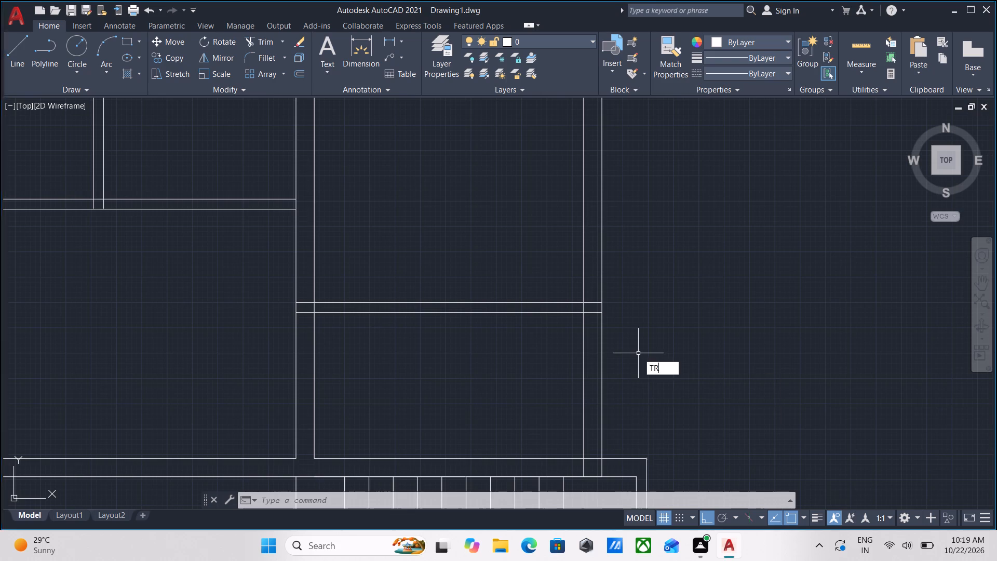
{"action": "scroll", "coordinate": [569, 315], "scroll_direction": "up", "scroll_amount": 3}
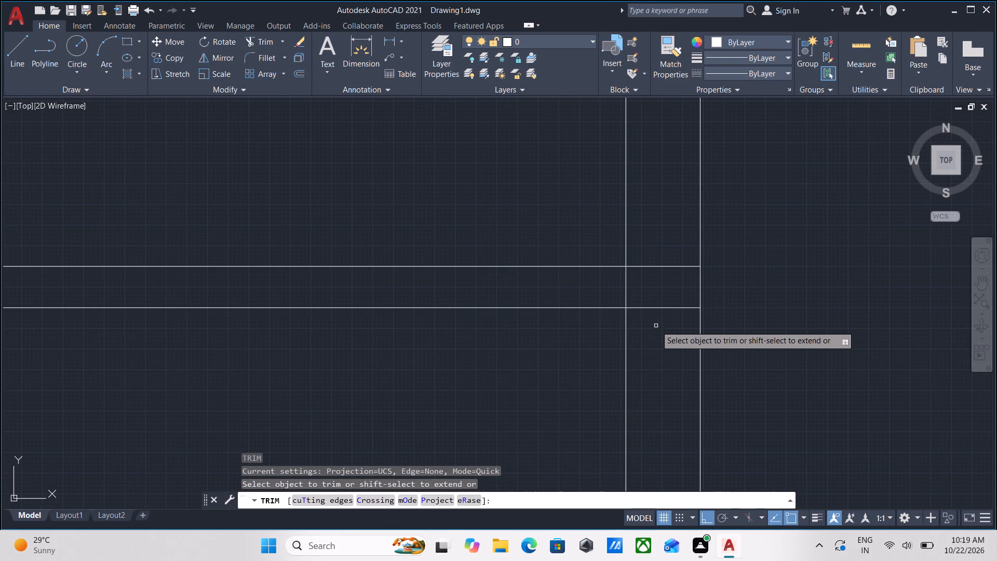
{"action": "left_click", "coordinate": [655, 326]}
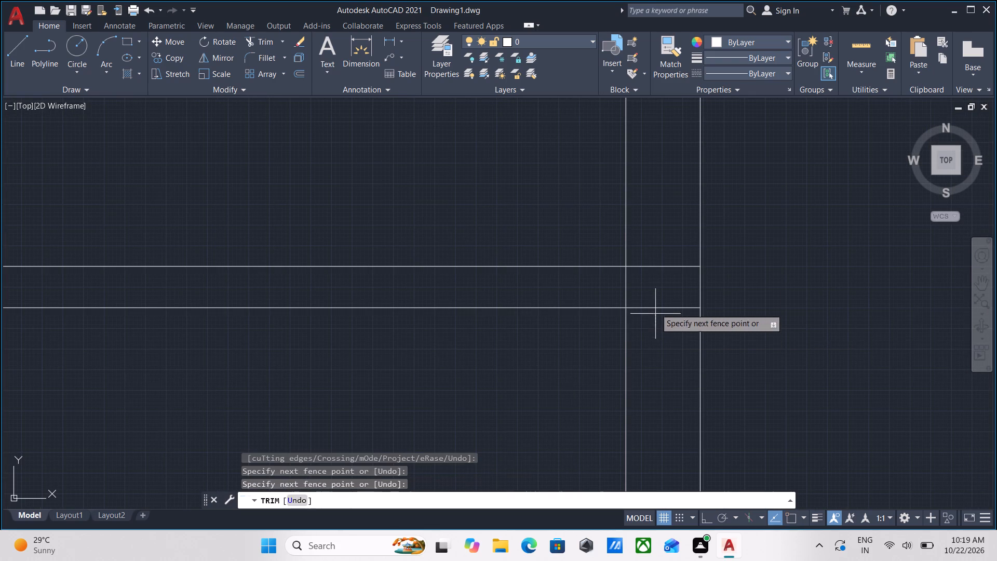
{"action": "left_click", "coordinate": [653, 223]}
{"action": "left_click", "coordinate": [638, 288]}
{"action": "left_click", "coordinate": [572, 283]}
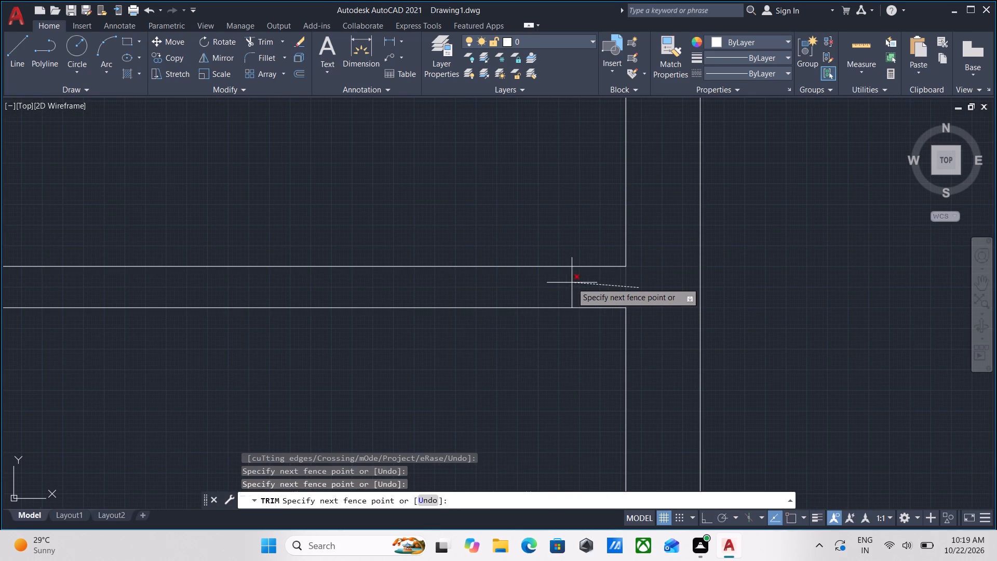
{"action": "scroll", "coordinate": [580, 277], "scroll_direction": "down", "scroll_amount": 4}
{"action": "scroll", "coordinate": [479, 312], "scroll_direction": "down", "scroll_amount": 1}
{"action": "middle_click_drag", "start_coordinate": [479, 312], "coordinate": [534, 362]}
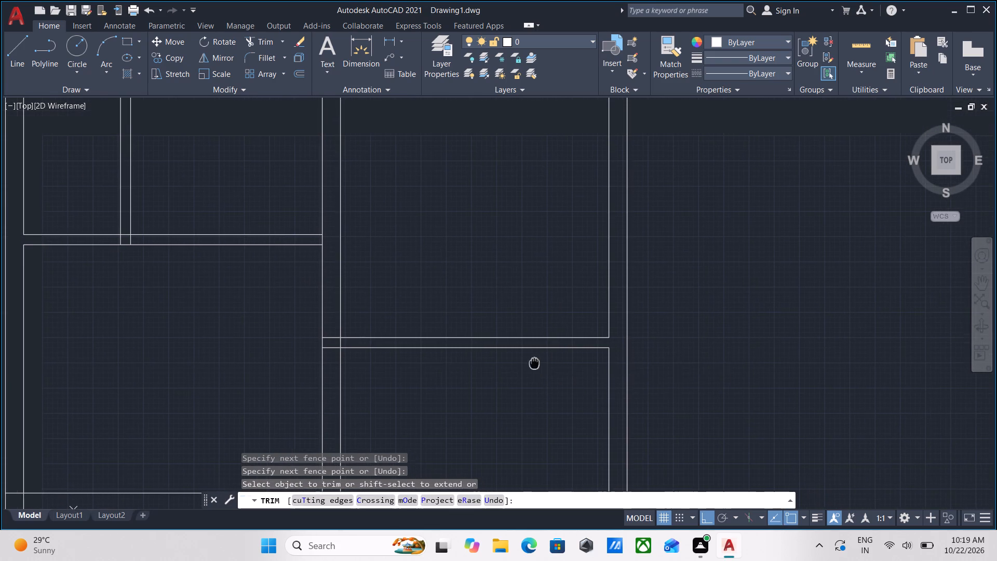
Trim the crossing lines where the horizontal partition above the stair room meets the central vertical wall, opening the junction.
{"action": "scroll", "coordinate": [334, 356], "scroll_direction": "up", "scroll_amount": 3}
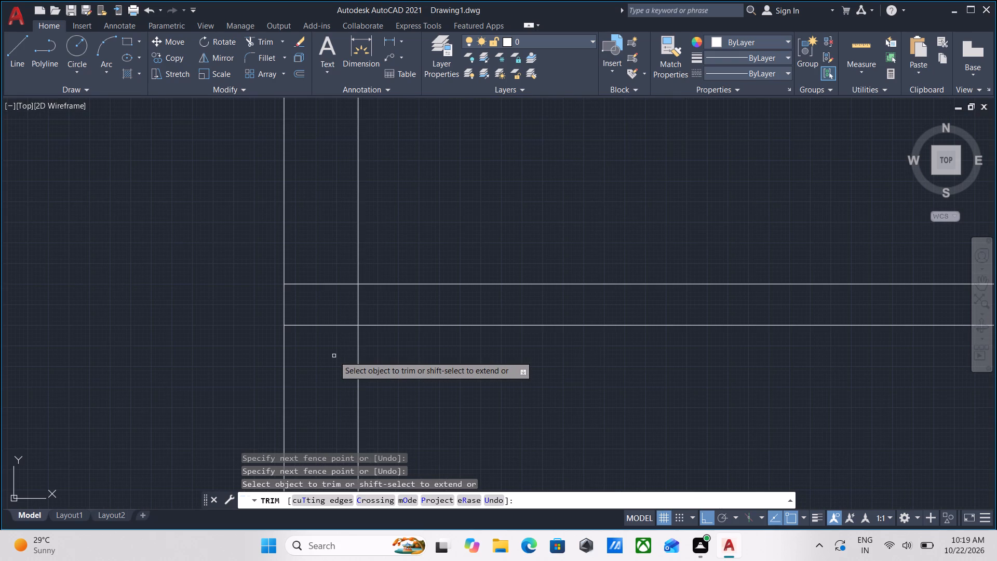
{"action": "left_click", "coordinate": [334, 355]}
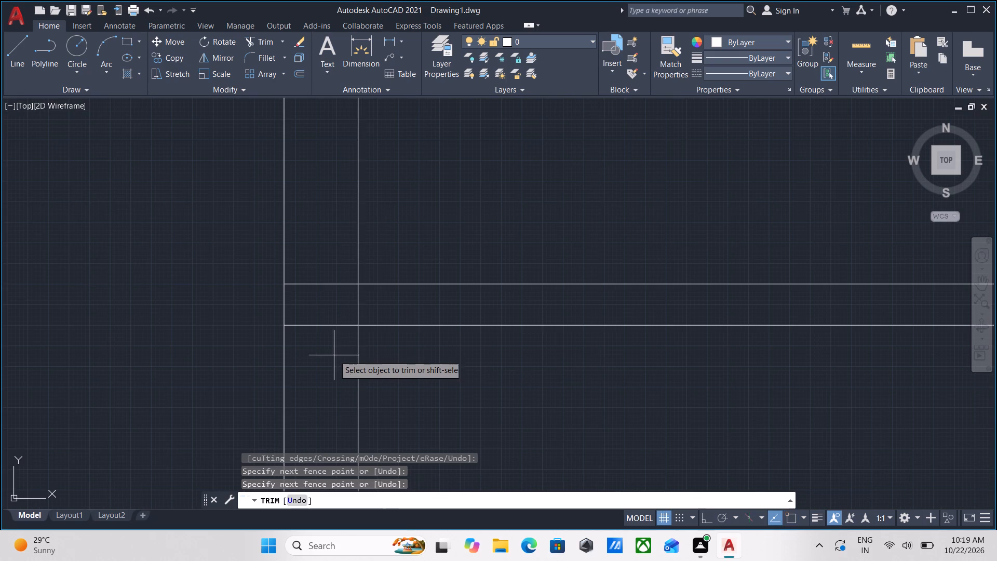
{"action": "left_click", "coordinate": [336, 243]}
{"action": "left_click", "coordinate": [370, 305]}
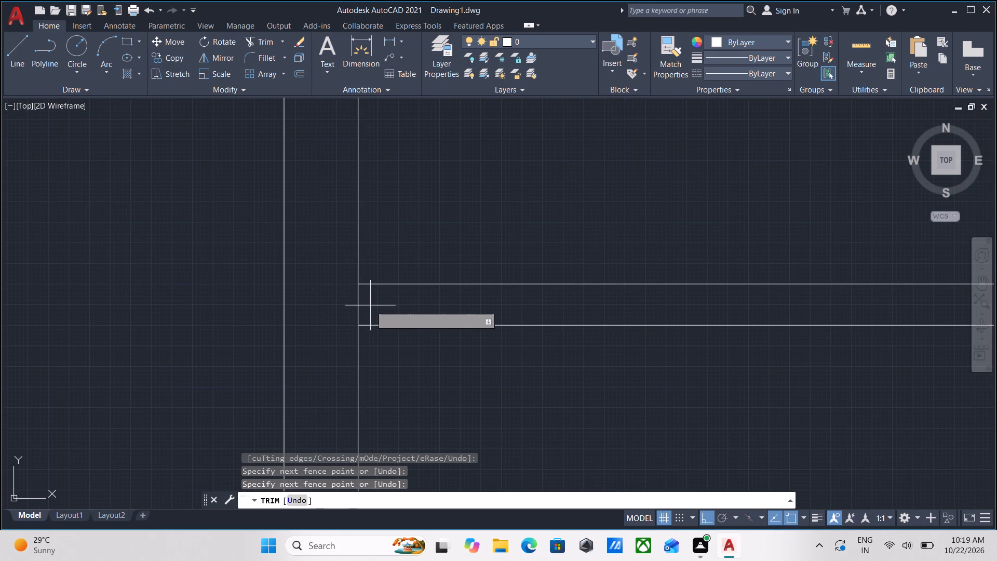
{"action": "left_click", "coordinate": [341, 304]}
Trim the lower line of the partition below the two small right-hand rooms where it crosses the central wall.
{"action": "scroll", "coordinate": [343, 303], "scroll_direction": "down", "scroll_amount": 4}
{"action": "scroll", "coordinate": [407, 358], "scroll_direction": "down", "scroll_amount": 3}
{"action": "middle_click_drag", "start_coordinate": [410, 360], "coordinate": [429, 439]}
{"action": "scroll", "coordinate": [464, 262], "scroll_direction": "down", "scroll_amount": 2}
{"action": "middle_click_drag", "start_coordinate": [464, 262], "coordinate": [469, 399]}
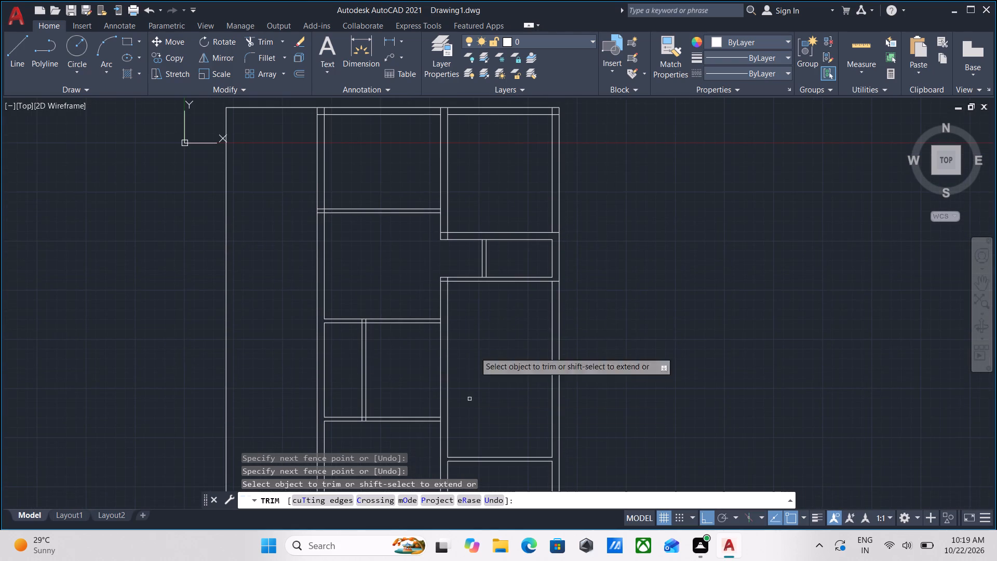
{"action": "scroll", "coordinate": [439, 275], "scroll_direction": "up", "scroll_amount": 6}
{"action": "left_click", "coordinate": [469, 349]}
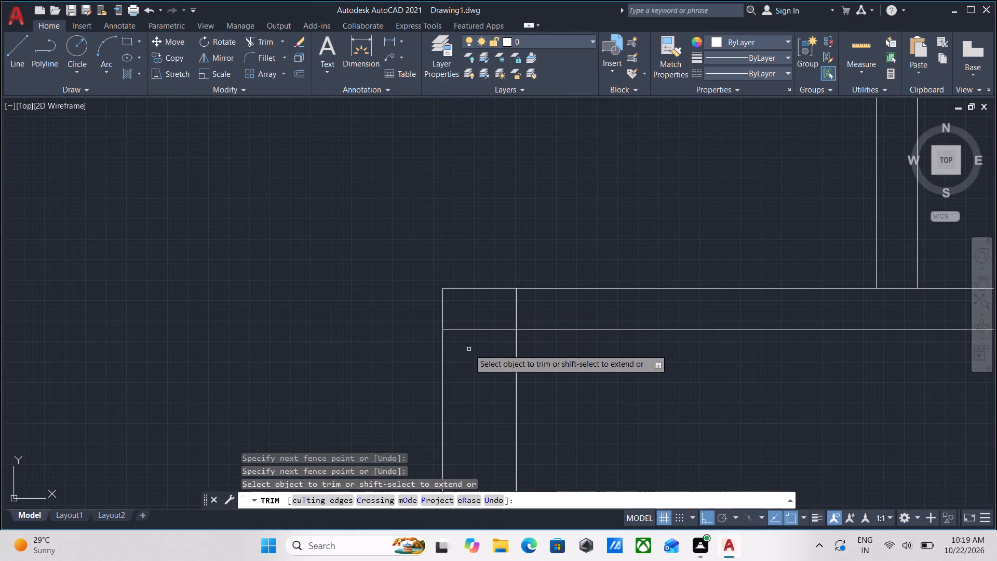
{"action": "left_click", "coordinate": [469, 302]}
Trim the wall lines crossing both ends of that partition, and its lower line inside the right outer wall.
{"action": "left_click", "coordinate": [496, 303]}
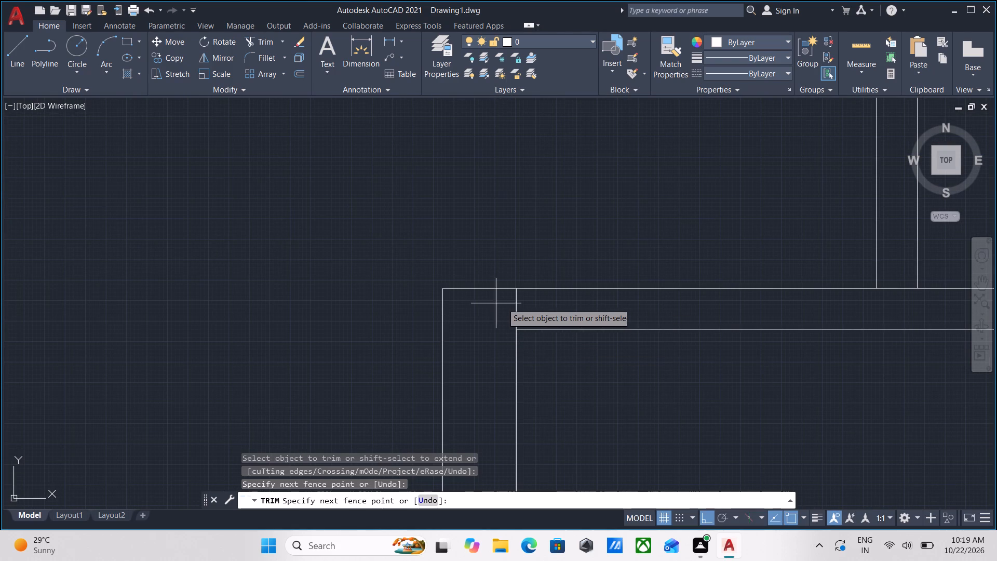
{"action": "scroll", "coordinate": [704, 310], "scroll_direction": "down", "scroll_amount": 1}
{"action": "middle_click_drag", "start_coordinate": [704, 310], "coordinate": [425, 311]}
{"action": "scroll", "coordinate": [778, 292], "scroll_direction": "down", "scroll_amount": 2}
{"action": "middle_click_drag", "start_coordinate": [778, 292], "coordinate": [509, 308]}
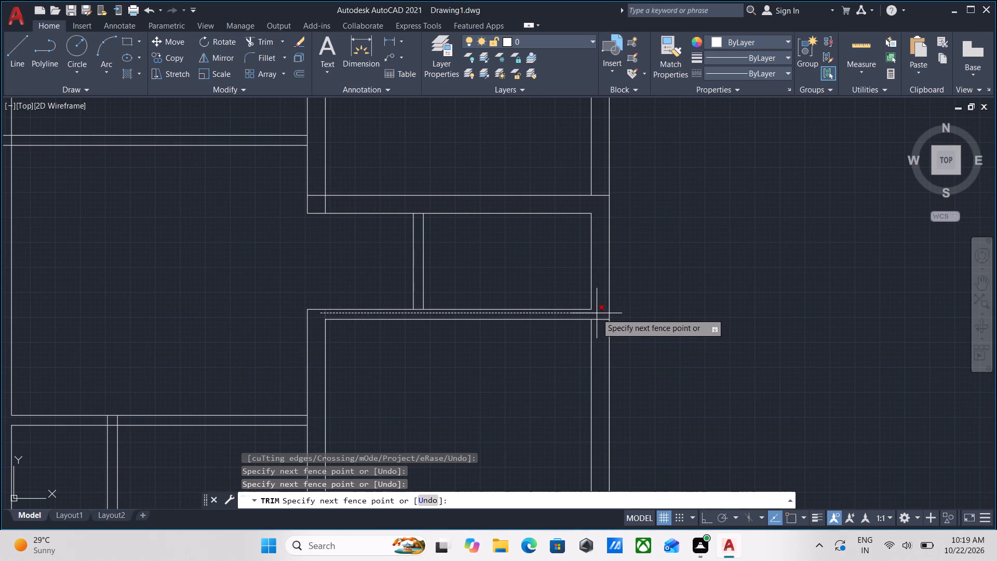
{"action": "left_click", "coordinate": [596, 313]}
{"action": "scroll", "coordinate": [595, 317], "scroll_direction": "up", "scroll_amount": 3}
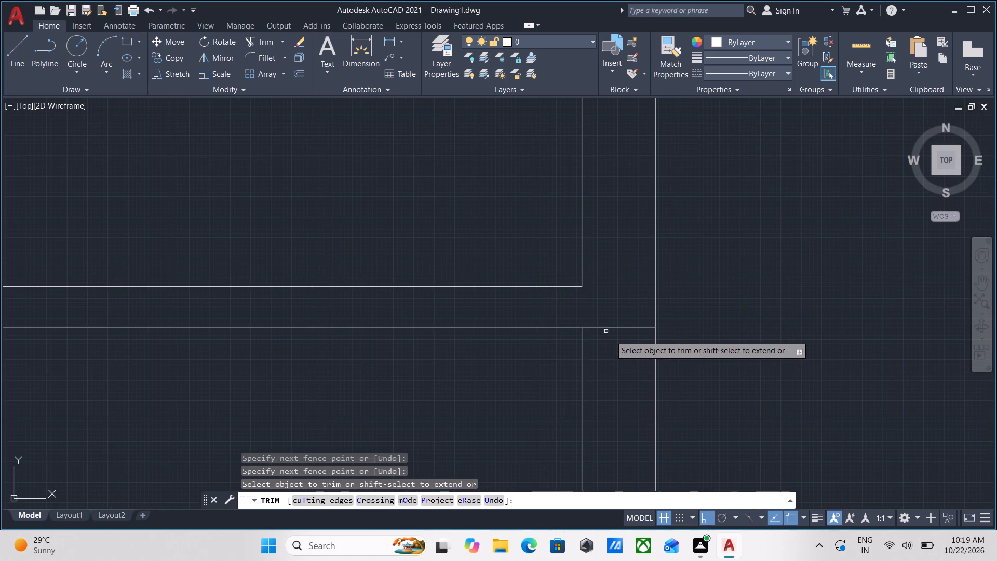
{"action": "left_click", "coordinate": [615, 342]}
{"action": "left_click", "coordinate": [616, 306]}
Trim the overlapping inner wall lines at the bottom-left corner of the rooms, leaving a clean corner.
{"action": "scroll", "coordinate": [616, 306], "scroll_direction": "down", "scroll_amount": 4}
{"action": "scroll", "coordinate": [466, 352], "scroll_direction": "down", "scroll_amount": 2}
{"action": "middle_click_drag", "start_coordinate": [466, 352], "coordinate": [556, 312]}
{"action": "scroll", "coordinate": [556, 328], "scroll_direction": "down", "scroll_amount": 1}
{"action": "middle_click_drag", "start_coordinate": [556, 328], "coordinate": [587, 247]}
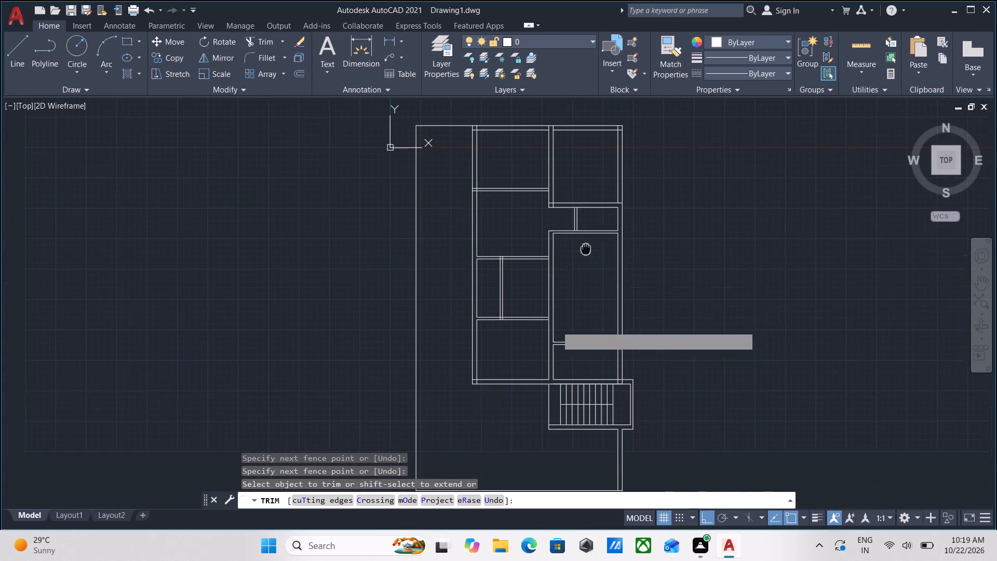
{"action": "scroll", "coordinate": [491, 299], "scroll_direction": "up", "scroll_amount": 1}
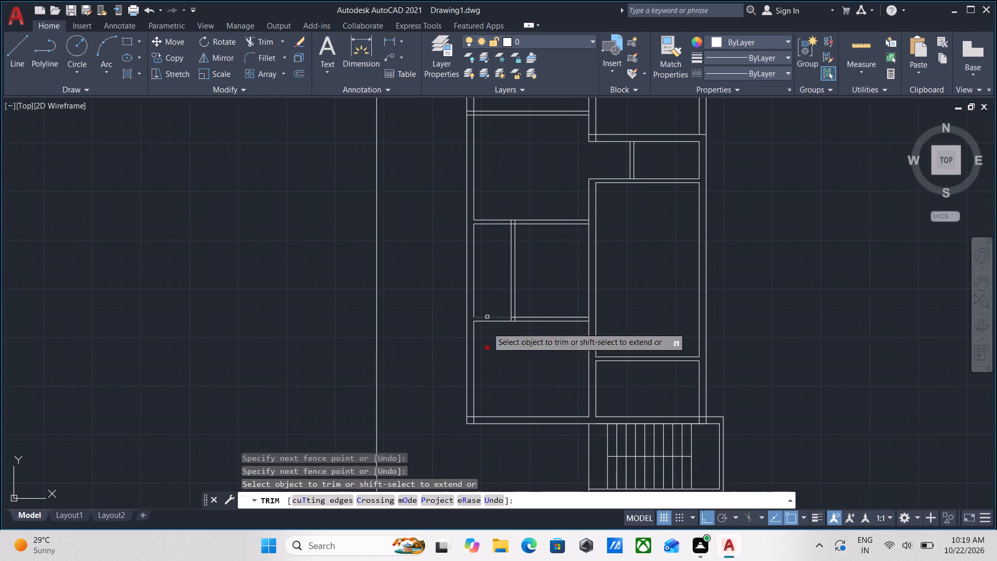
{"action": "middle_click_drag", "start_coordinate": [479, 382], "coordinate": [488, 332]}
{"action": "scroll", "coordinate": [479, 373], "scroll_direction": "up", "scroll_amount": 5}
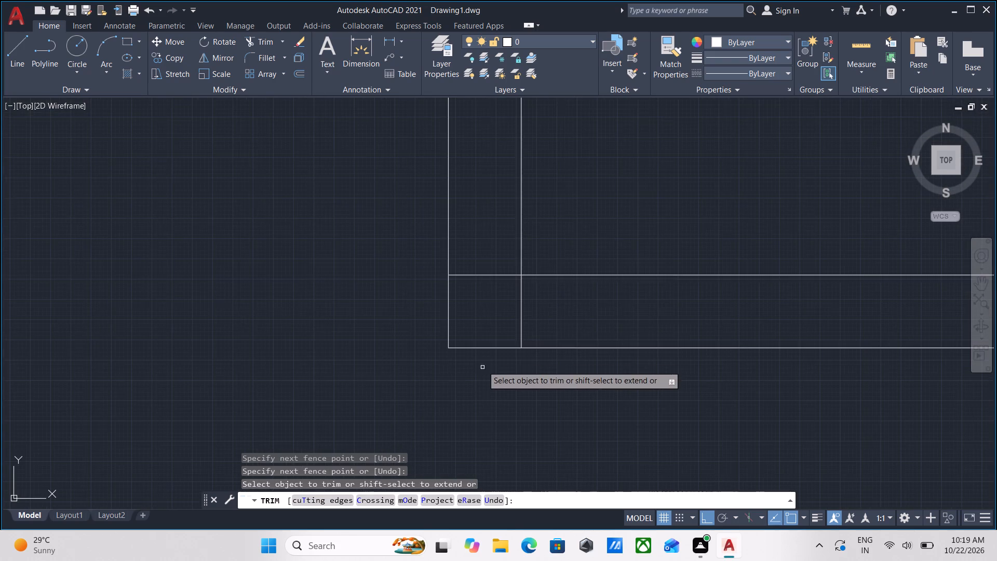
{"action": "left_click", "coordinate": [475, 245]}
{"action": "left_click", "coordinate": [477, 316]}
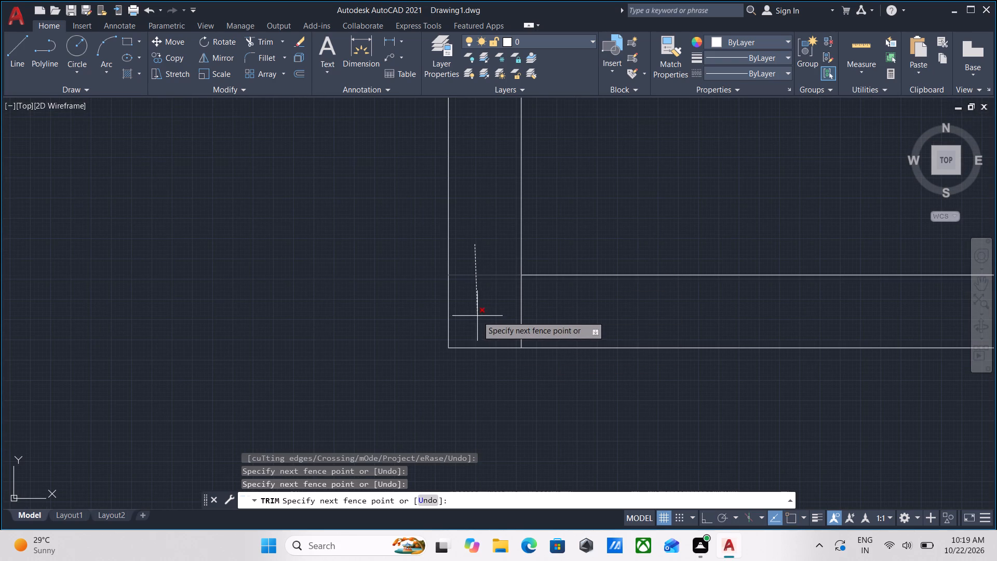
{"action": "left_click", "coordinate": [487, 320]}
{"action": "left_click", "coordinate": [577, 311]}
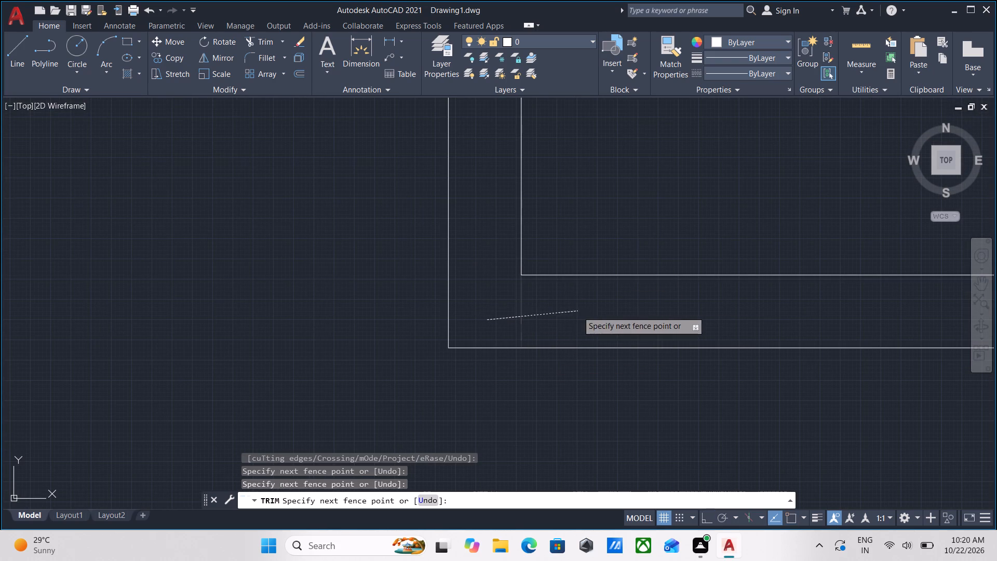
Trim the crossing lines where the short vertical partition in the left-hand rooms meets the horizontal partition below it.
{"action": "scroll", "coordinate": [577, 311], "scroll_direction": "down", "scroll_amount": 4}
{"action": "scroll", "coordinate": [592, 209], "scroll_direction": "down", "scroll_amount": 3}
{"action": "middle_click_drag", "start_coordinate": [592, 209], "coordinate": [549, 324]}
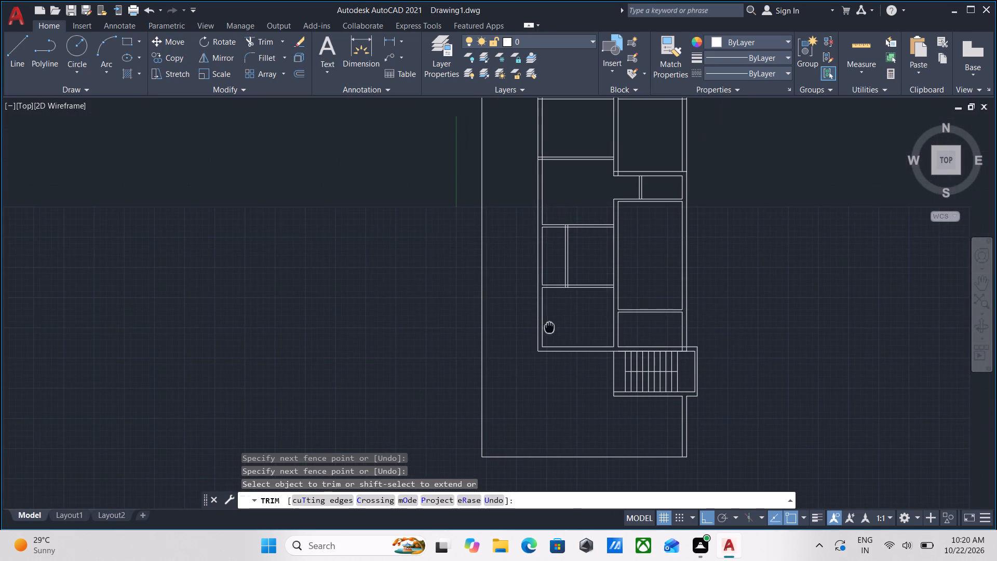
{"action": "scroll", "coordinate": [557, 296], "scroll_direction": "up", "scroll_amount": 4}
{"action": "scroll", "coordinate": [568, 285], "scroll_direction": "down", "scroll_amount": 2}
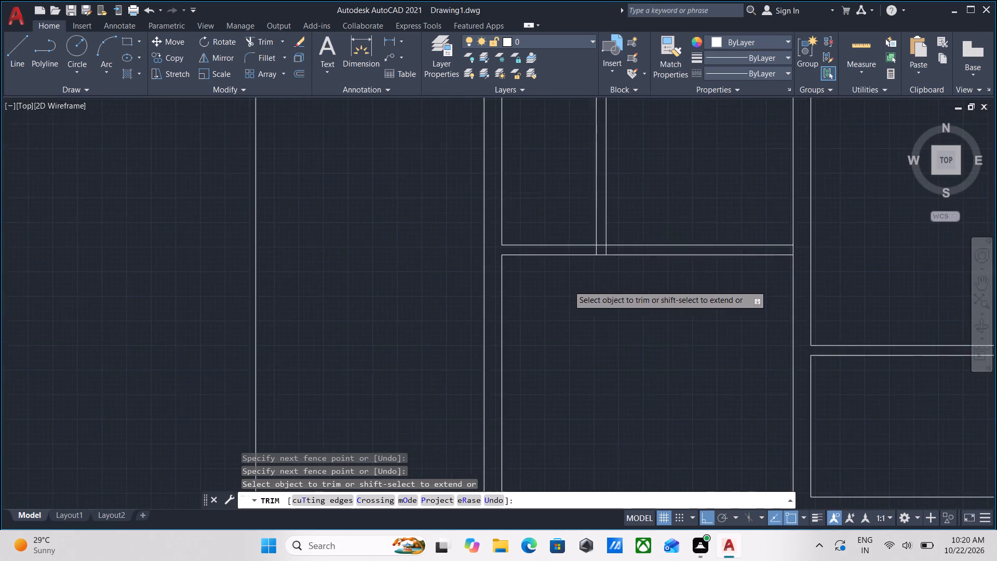
{"action": "middle_click_drag", "start_coordinate": [568, 285], "coordinate": [554, 388]}
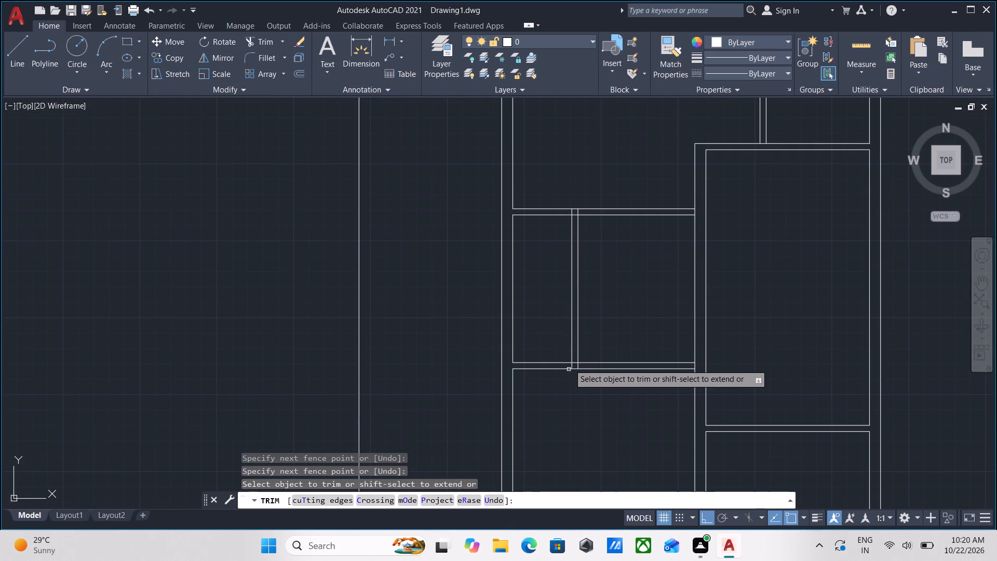
{"action": "scroll", "coordinate": [567, 357], "scroll_direction": "up", "scroll_amount": 4}
{"action": "left_click", "coordinate": [590, 412]}
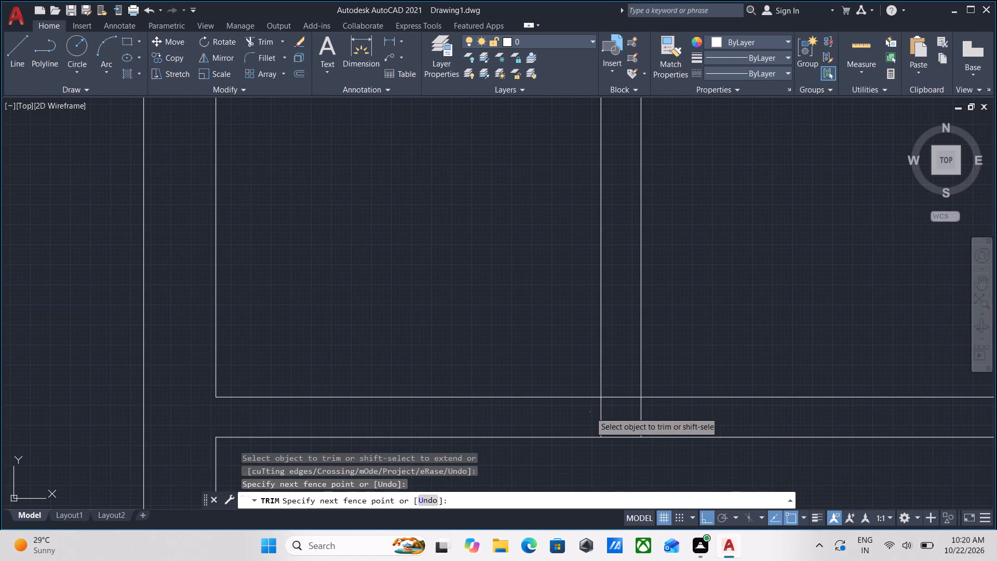
{"action": "left_click", "coordinate": [667, 418]}
{"action": "left_click", "coordinate": [606, 415]}
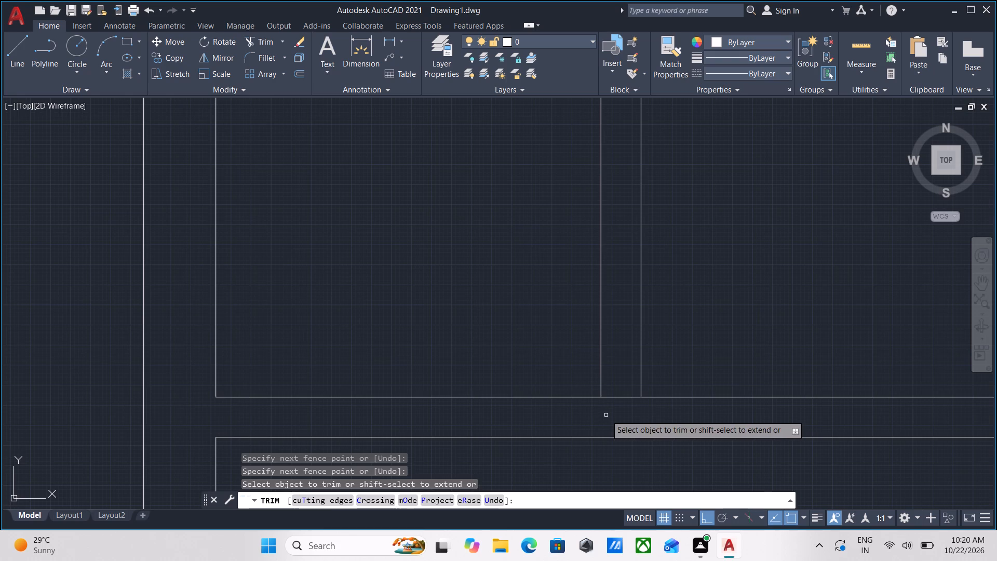
{"action": "left_click", "coordinate": [610, 366]}
Trim the crossing lines where the same short vertical partition meets the horizontal partition above it.
{"action": "scroll", "coordinate": [610, 366], "scroll_direction": "down", "scroll_amount": 4}
{"action": "scroll", "coordinate": [581, 323], "scroll_direction": "down", "scroll_amount": 2}
{"action": "middle_click_drag", "start_coordinate": [580, 323], "coordinate": [573, 386]}
{"action": "scroll", "coordinate": [584, 327], "scroll_direction": "up", "scroll_amount": 6}
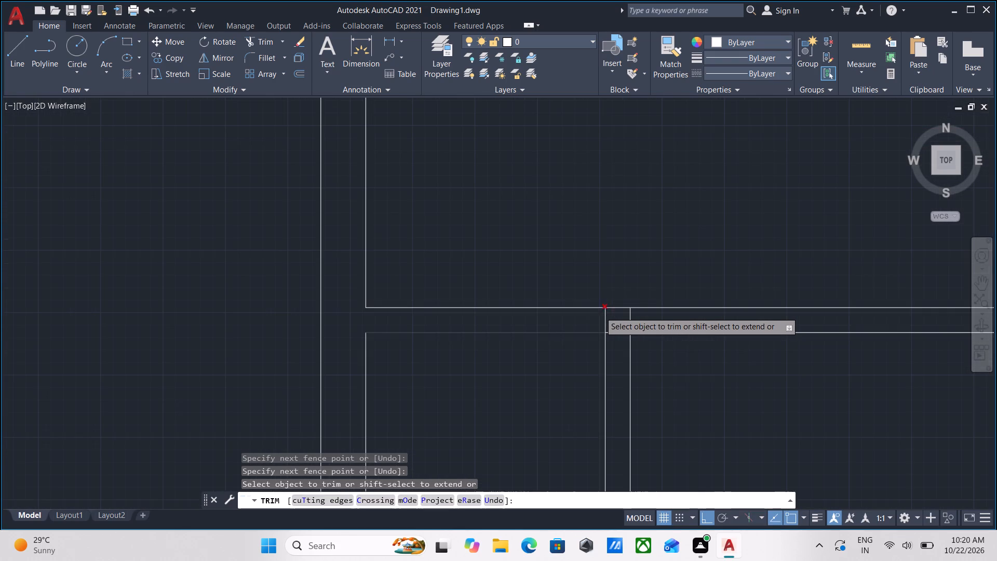
{"action": "left_click", "coordinate": [585, 313]}
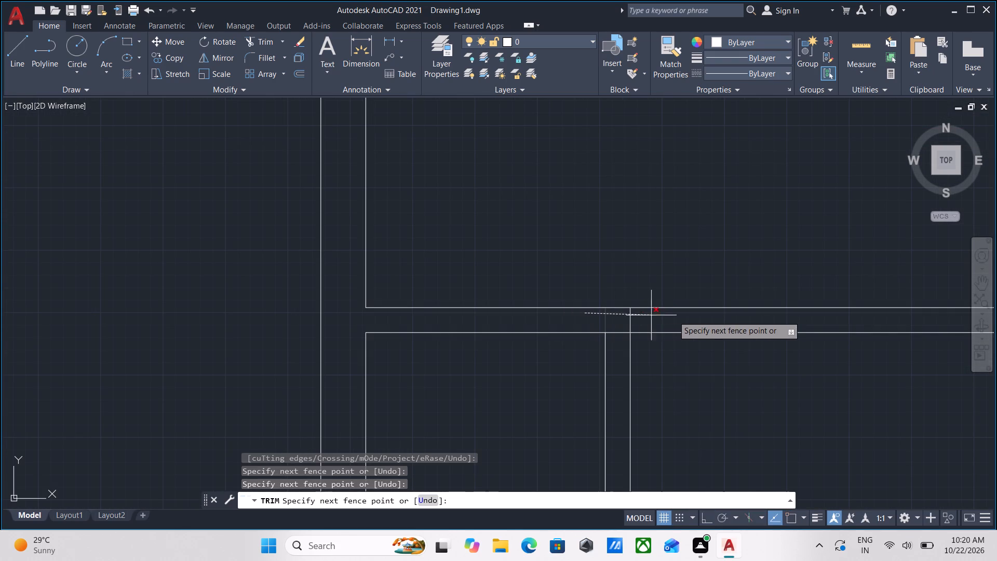
{"action": "left_click", "coordinate": [679, 316]}
{"action": "left_click", "coordinate": [613, 344]}
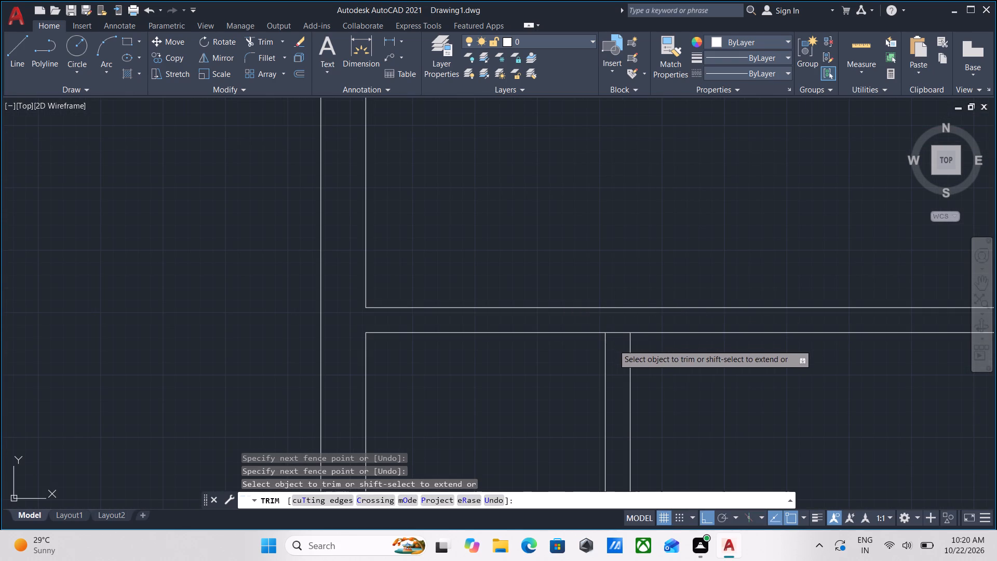
{"action": "left_click", "coordinate": [617, 317]}
Trim the crossing lines where the partition below the top-left room meets the left wall, opening the junction.
{"action": "scroll", "coordinate": [615, 317], "scroll_direction": "down", "scroll_amount": 3}
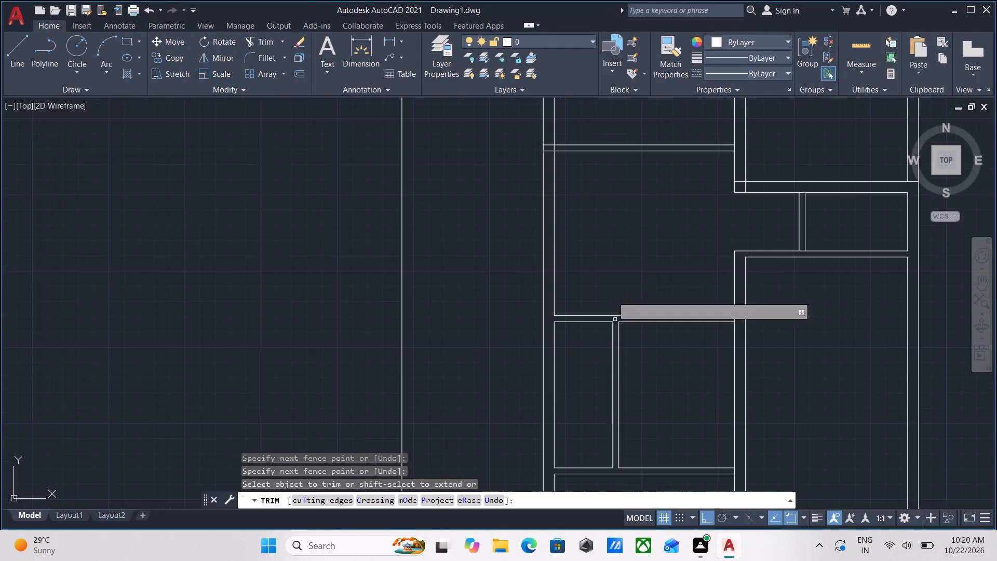
{"action": "scroll", "coordinate": [583, 259], "scroll_direction": "down", "scroll_amount": 1}
{"action": "middle_click_drag", "start_coordinate": [583, 259], "coordinate": [537, 389]}
{"action": "scroll", "coordinate": [518, 336], "scroll_direction": "up", "scroll_amount": 4}
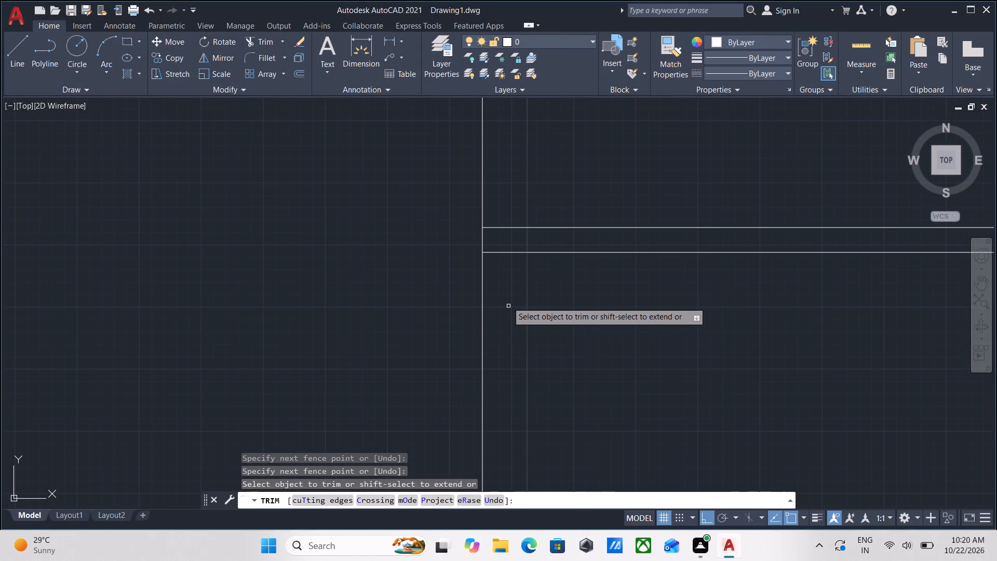
{"action": "left_click", "coordinate": [506, 288]}
{"action": "left_click", "coordinate": [500, 194]}
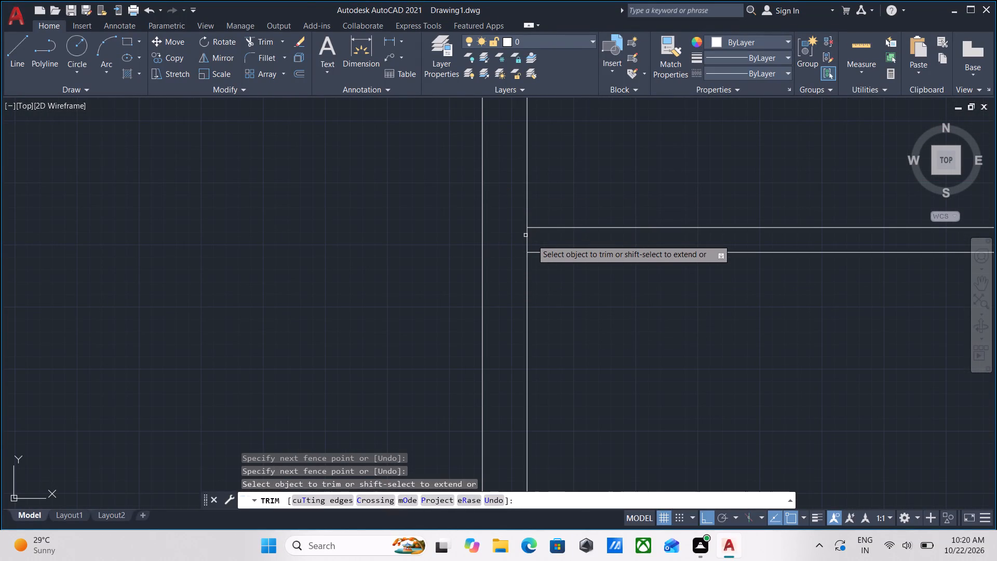
{"action": "left_click", "coordinate": [538, 238]}
{"action": "left_click", "coordinate": [516, 240]}
Trim the overlapping inner wall lines at the top-left corner of the top-left room.
{"action": "scroll", "coordinate": [516, 240], "scroll_direction": "down", "scroll_amount": 3}
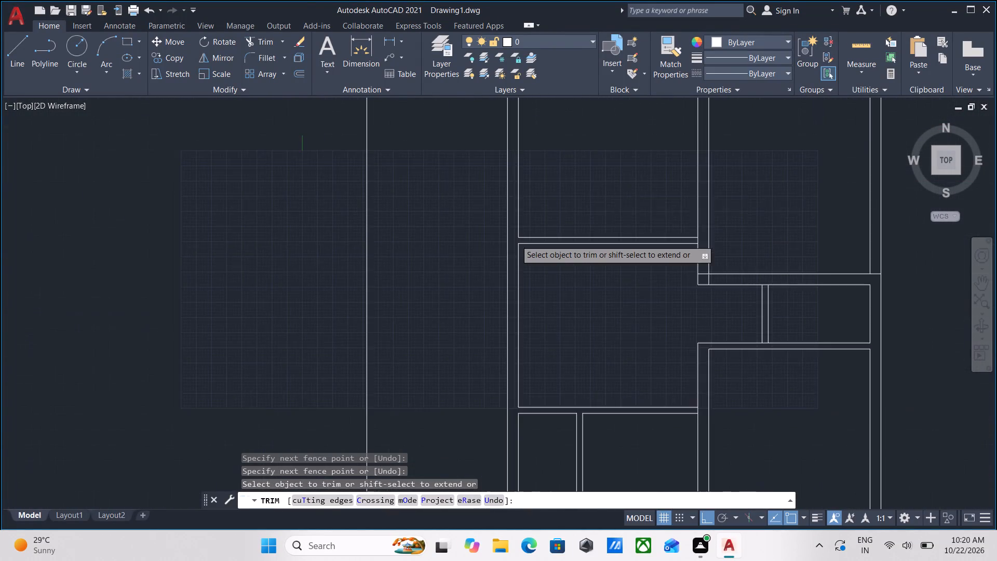
{"action": "scroll", "coordinate": [591, 191], "scroll_direction": "down", "scroll_amount": 1}
{"action": "middle_click_drag", "start_coordinate": [591, 191], "coordinate": [581, 321]}
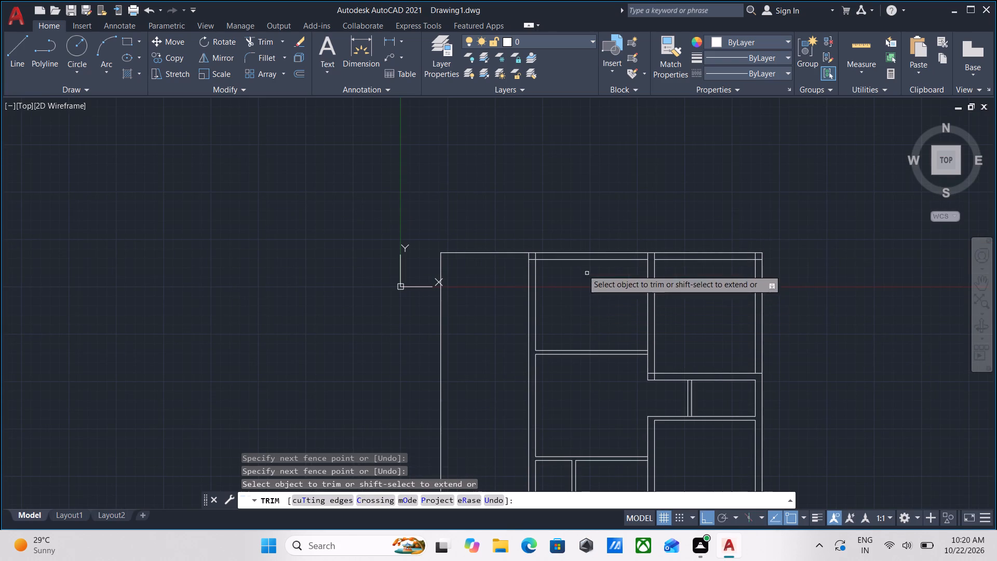
{"action": "scroll", "coordinate": [541, 235], "scroll_direction": "up", "scroll_amount": 3}
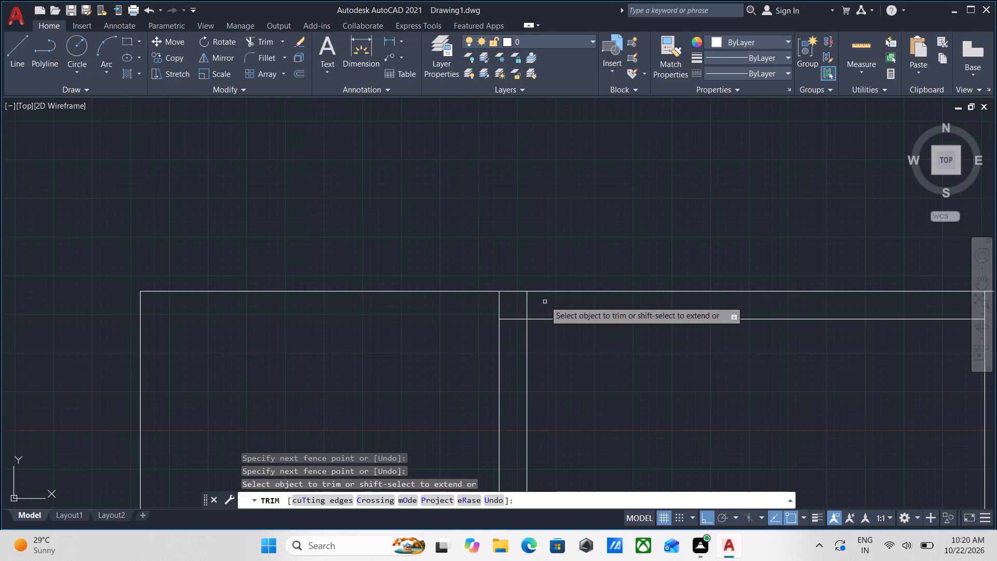
{"action": "left_click", "coordinate": [545, 300]}
{"action": "left_click", "coordinate": [516, 300]}
{"action": "left_click", "coordinate": [515, 303]}
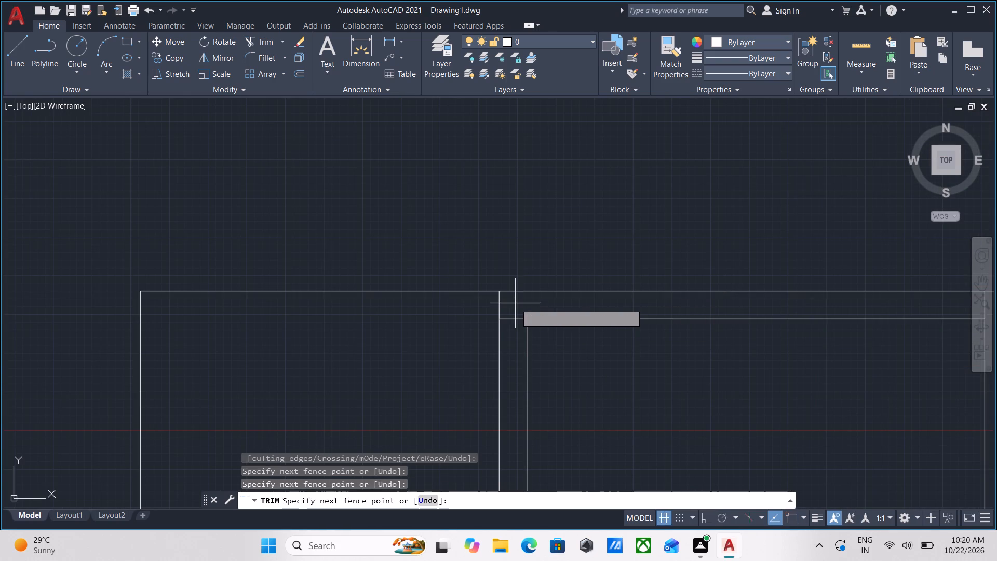
{"action": "left_click", "coordinate": [515, 328]}
Trim the two central wall lines that run through the top outer wall, opening the junction.
{"action": "scroll", "coordinate": [536, 339], "scroll_direction": "down", "scroll_amount": 3}
{"action": "middle_click_drag", "start_coordinate": [587, 354], "coordinate": [493, 340]}
{"action": "scroll", "coordinate": [638, 318], "scroll_direction": "up", "scroll_amount": 4}
{"action": "left_click", "coordinate": [644, 302]}
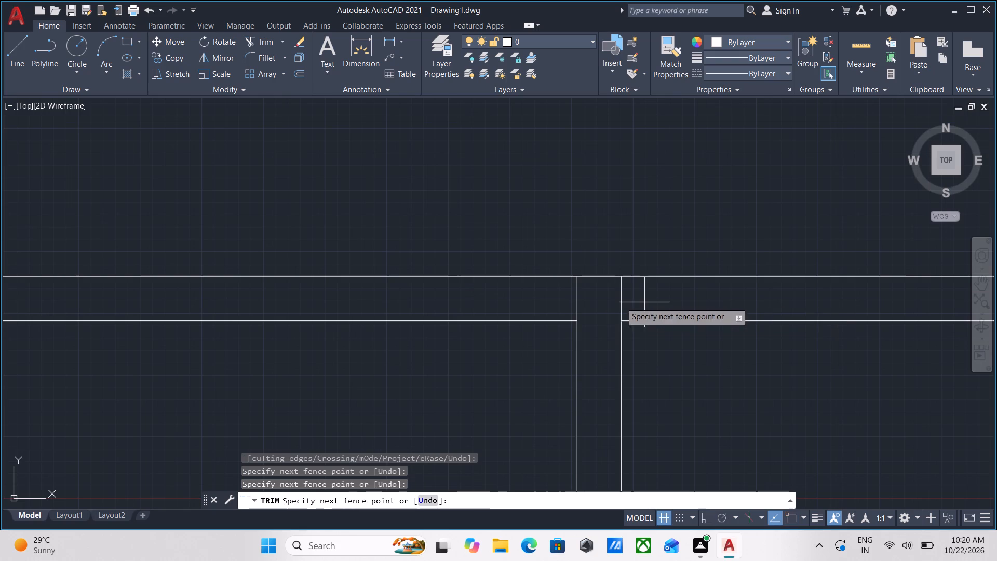
{"action": "left_click", "coordinate": [505, 291]}
Trim the overlapping inner wall lines at the top-right corner of the floor plan.
{"action": "scroll", "coordinate": [717, 368], "scroll_direction": "down", "scroll_amount": 3}
{"action": "middle_click_drag", "start_coordinate": [717, 368], "coordinate": [708, 364]}
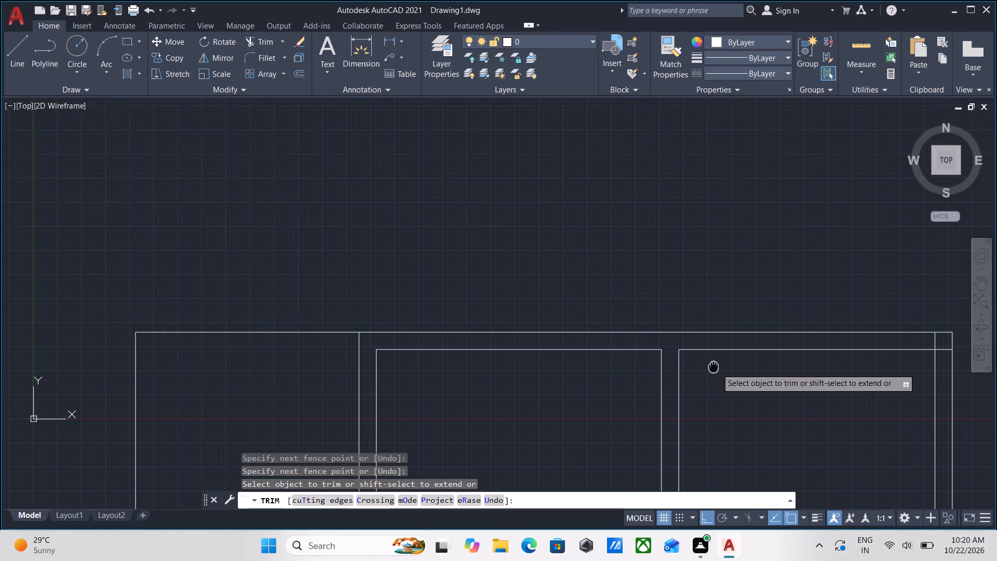
{"action": "middle_click_drag", "start_coordinate": [708, 364], "coordinate": [589, 315]}
{"action": "scroll", "coordinate": [842, 303], "scroll_direction": "up", "scroll_amount": 3}
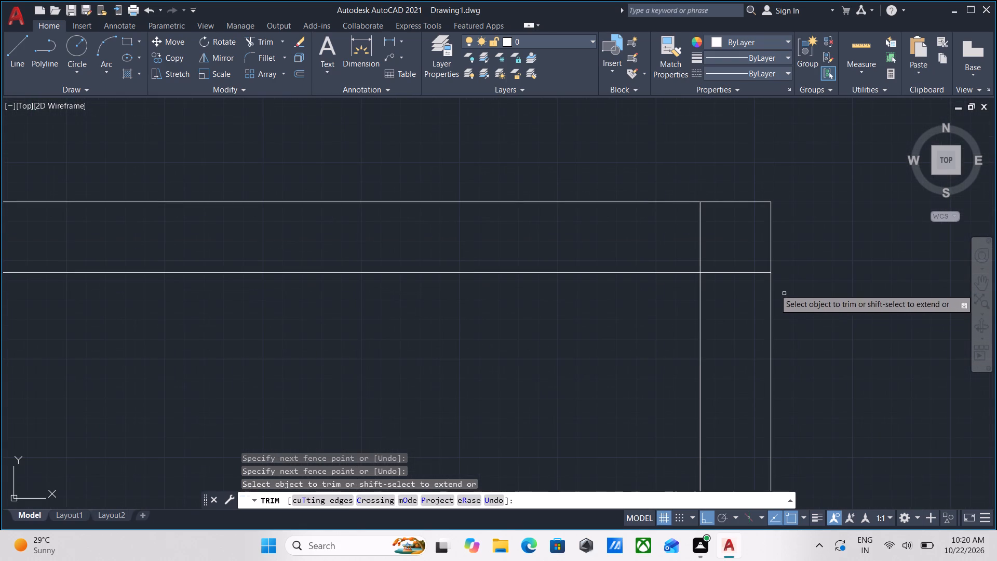
{"action": "left_click", "coordinate": [742, 284]}
{"action": "left_click", "coordinate": [723, 242]}
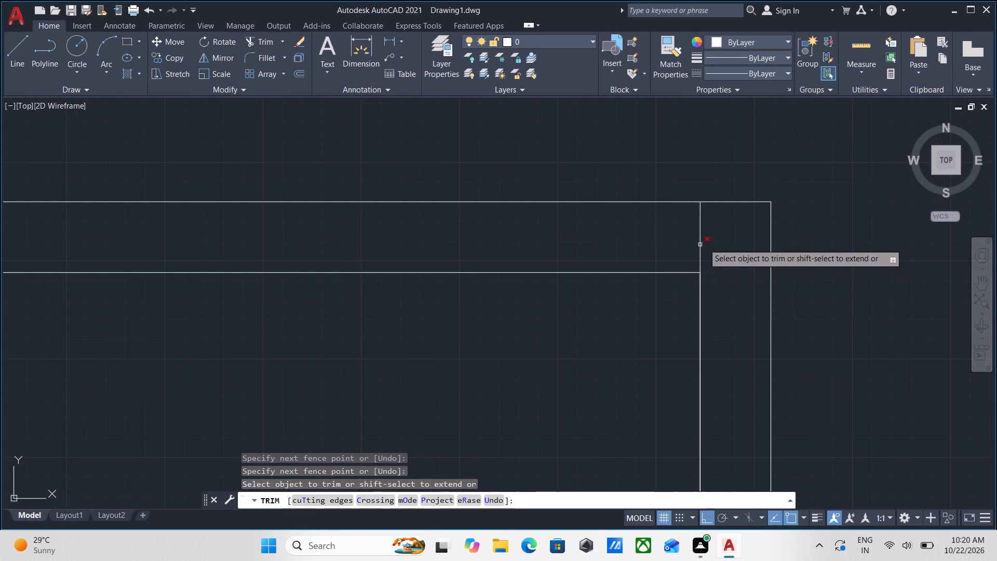
{"action": "left_click", "coordinate": [713, 241]}
{"action": "left_click", "coordinate": [625, 239]}
Trim the overlapping wall lines at the bottom-left corner of the top-right room.
{"action": "scroll", "coordinate": [626, 238], "scroll_direction": "down", "scroll_amount": 3}
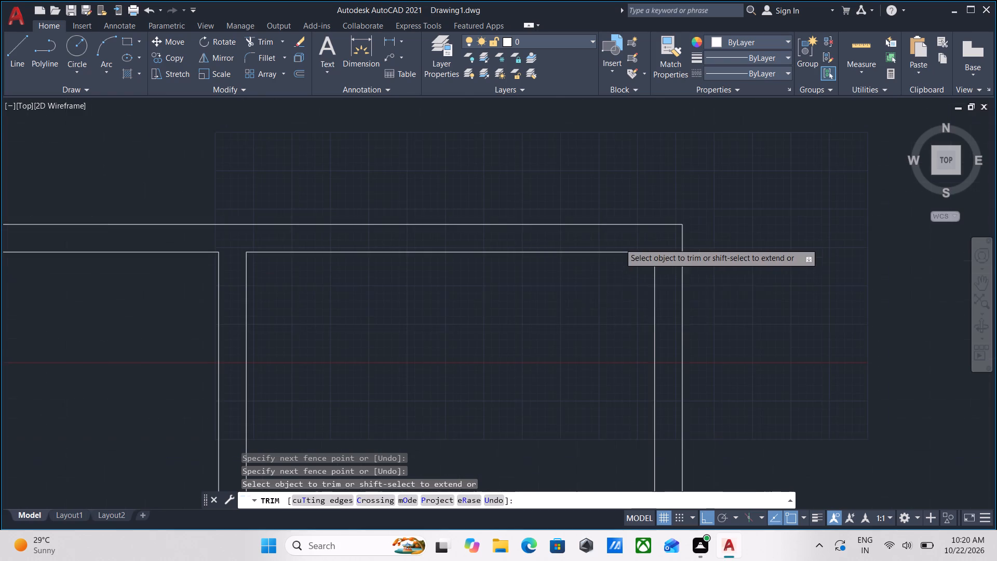
{"action": "scroll", "coordinate": [542, 310], "scroll_direction": "down", "scroll_amount": 4}
{"action": "middle_click_drag", "start_coordinate": [540, 312], "coordinate": [567, 268]}
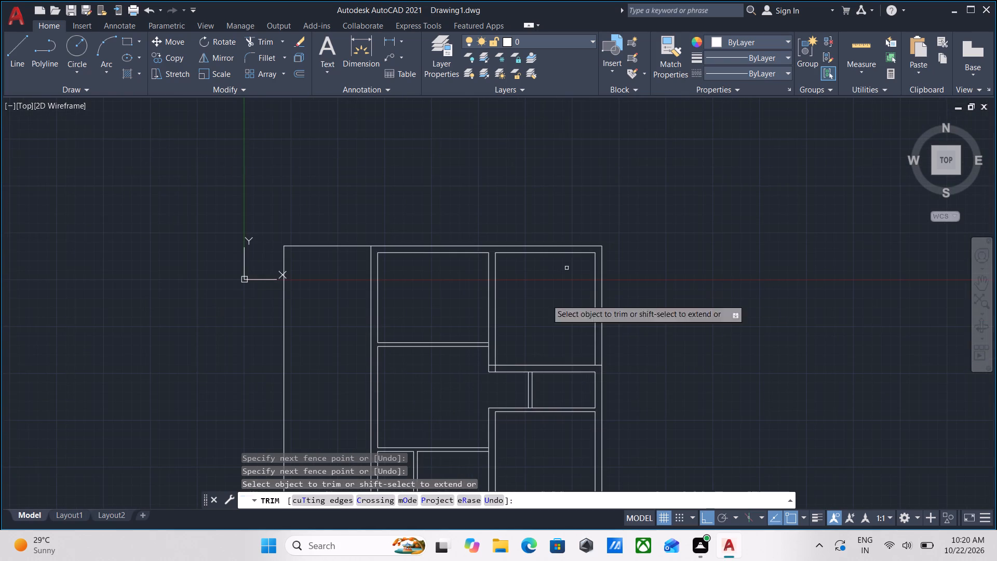
{"action": "scroll", "coordinate": [508, 372], "scroll_direction": "up", "scroll_amount": 3}
{"action": "scroll", "coordinate": [442, 336], "scroll_direction": "up", "scroll_amount": 3}
{"action": "left_click", "coordinate": [446, 332]}
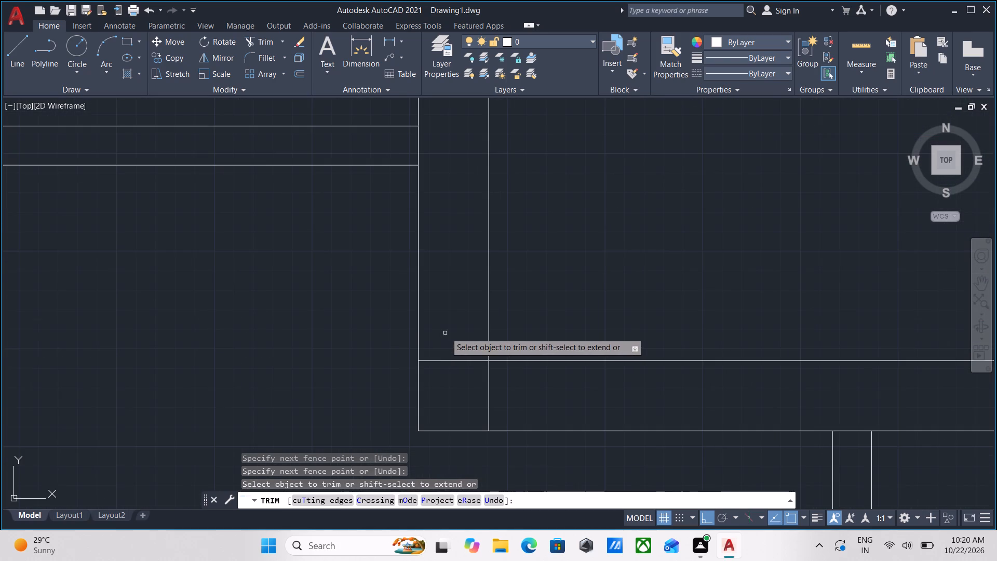
{"action": "left_click", "coordinate": [447, 389]}
{"action": "left_click", "coordinate": [462, 386]}
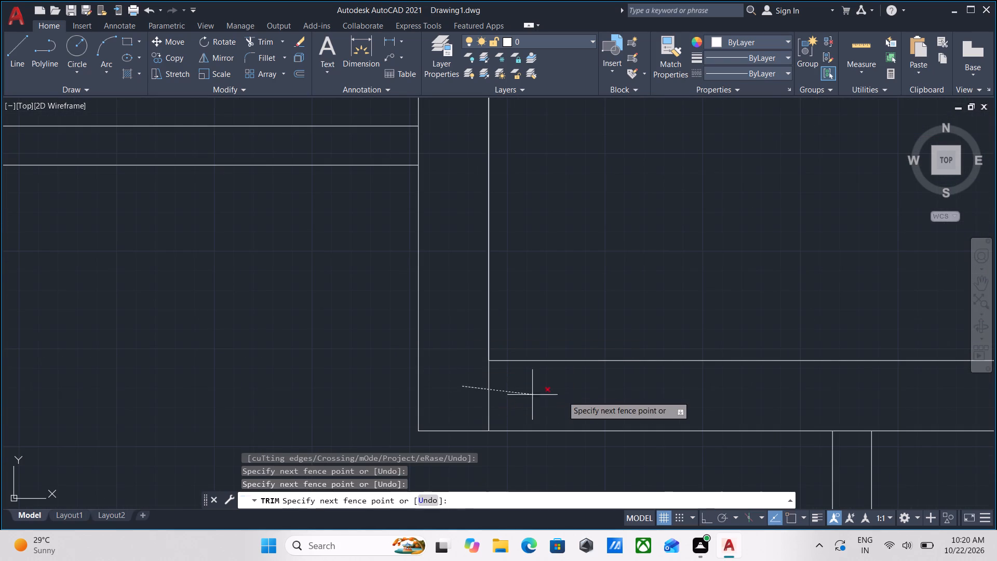
{"action": "left_click", "coordinate": [563, 396]}
{"action": "scroll", "coordinate": [569, 390], "scroll_direction": "down", "scroll_amount": 4}
{"action": "key", "text": "Escape"}
Trim the wall lines crossing both ends of the short vertical partition below the top-right room, opening its two junctions.
{"action": "scroll", "coordinate": [571, 388], "scroll_direction": "down", "scroll_amount": 3}
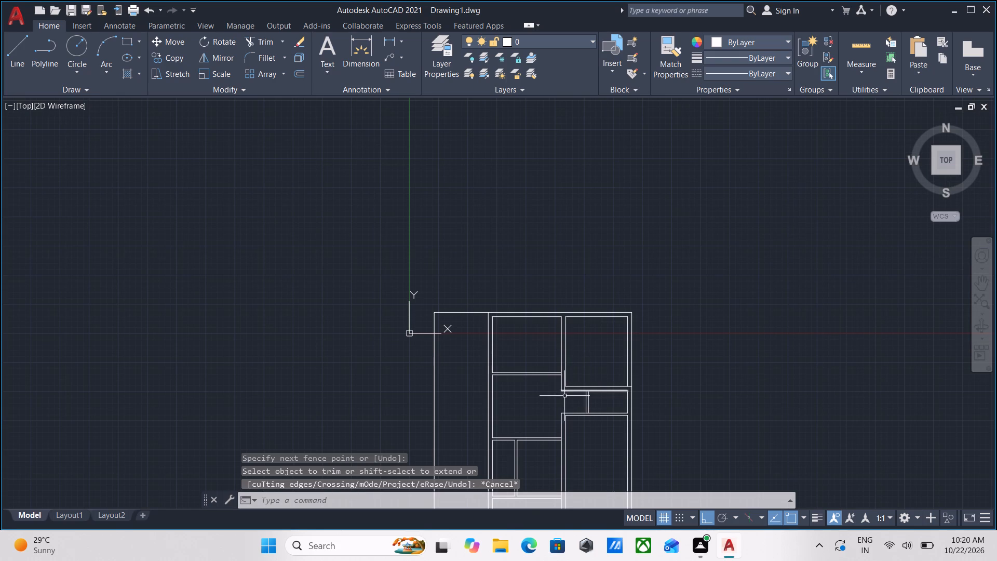
{"action": "scroll", "coordinate": [617, 376], "scroll_direction": "up", "scroll_amount": 1}
{"action": "scroll", "coordinate": [613, 375], "scroll_direction": "down", "scroll_amount": 2}
{"action": "middle_click_drag", "start_coordinate": [613, 371], "coordinate": [632, 339]}
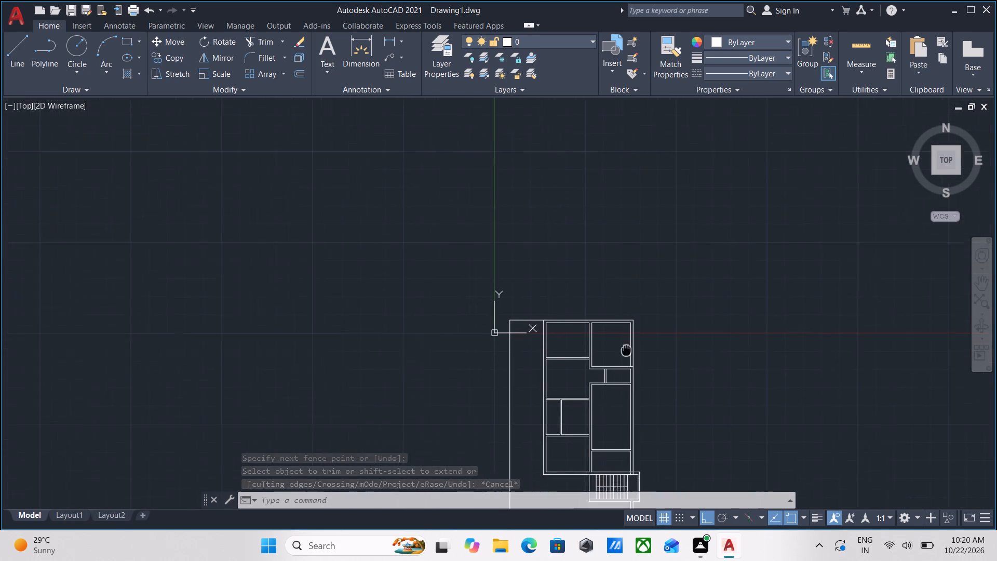
{"action": "middle_click_drag", "start_coordinate": [632, 339], "coordinate": [632, 337]}
{"action": "scroll", "coordinate": [614, 383], "scroll_direction": "up", "scroll_amount": 4}
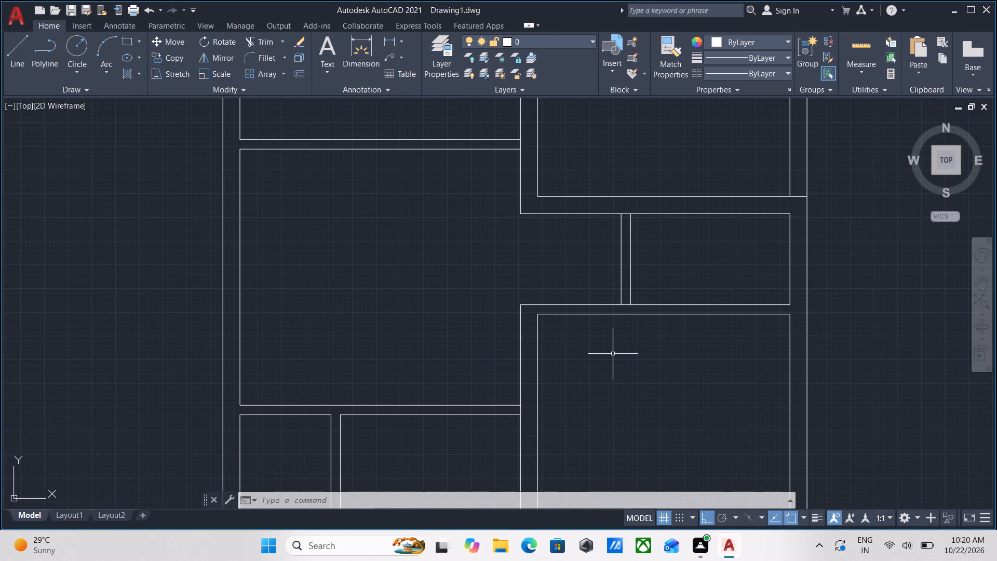
{"action": "middle_click_drag", "start_coordinate": [615, 353], "coordinate": [601, 403]}
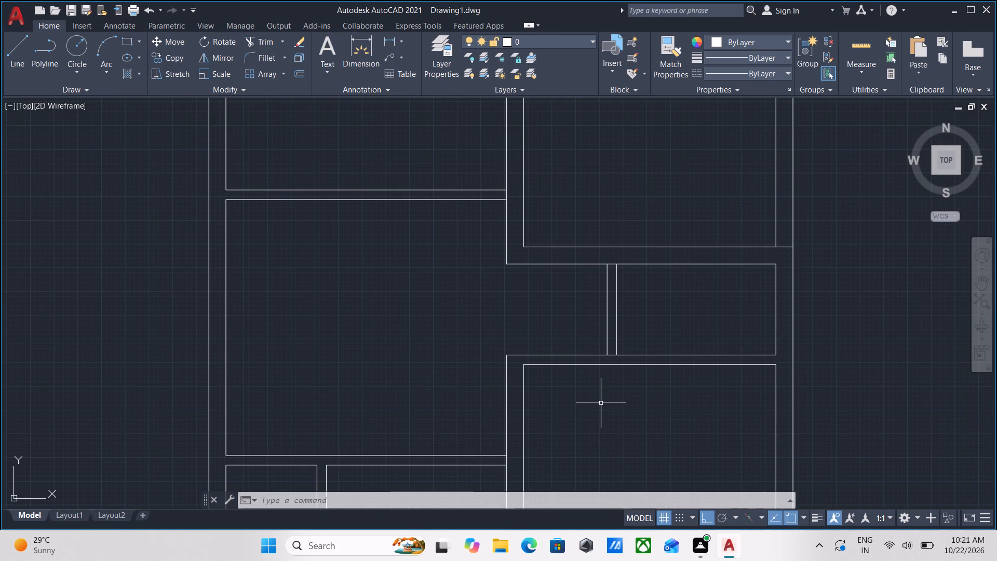
{"action": "middle_click_drag", "start_coordinate": [601, 413], "coordinate": [601, 429]}
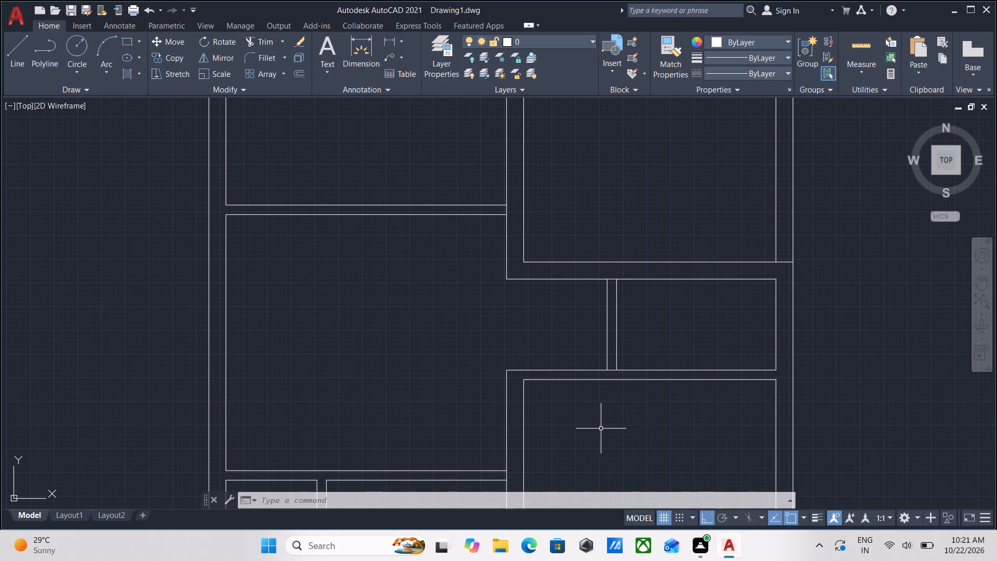
{"action": "type", "text": "tr"}
{"action": "key", "text": "Return"}
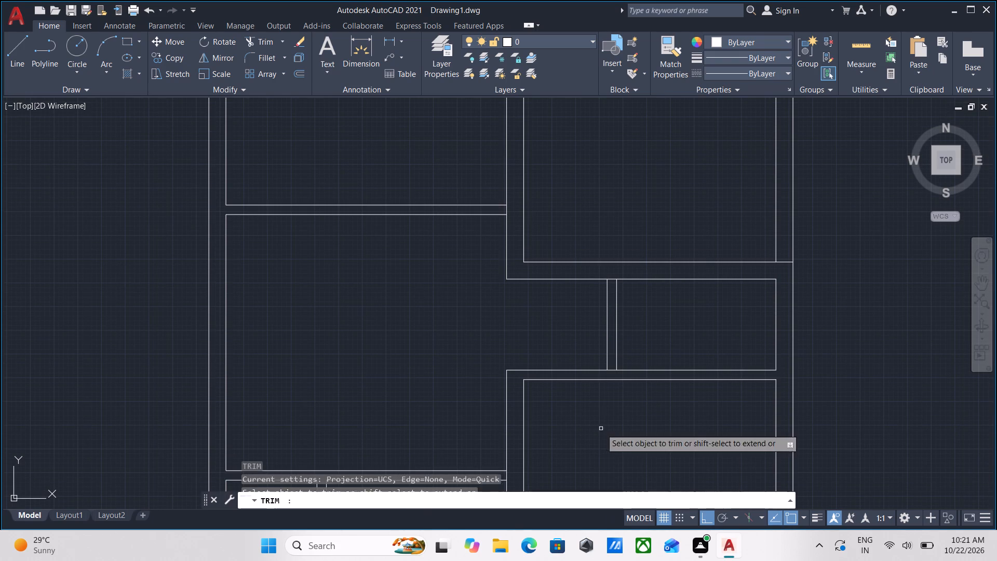
{"action": "scroll", "coordinate": [610, 366], "scroll_direction": "up", "scroll_amount": 3}
{"action": "left_click", "coordinate": [617, 388]}
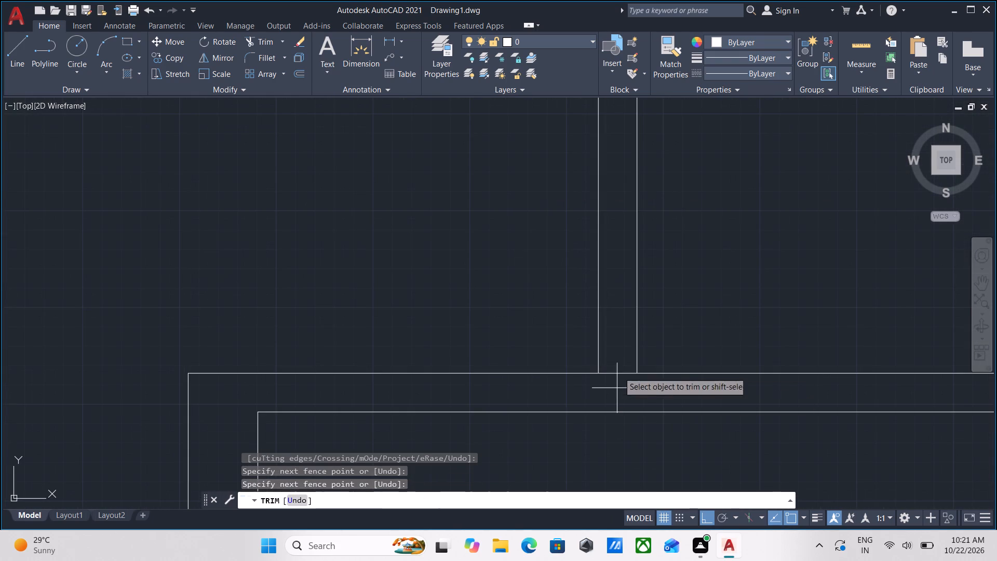
{"action": "left_click", "coordinate": [619, 349]}
{"action": "scroll", "coordinate": [708, 308], "scroll_direction": "down", "scroll_amount": 2}
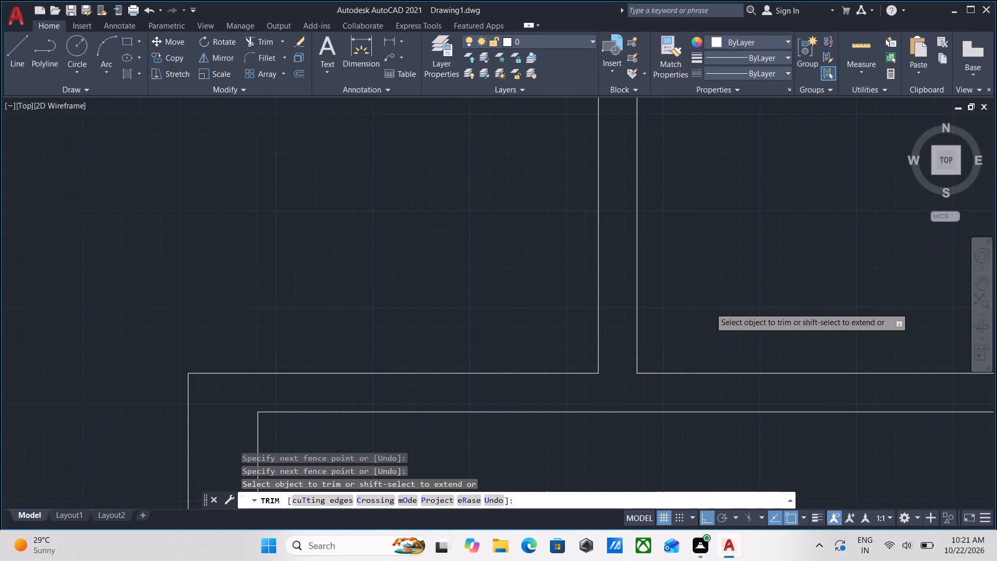
{"action": "middle_click_drag", "start_coordinate": [712, 305], "coordinate": [690, 429]}
{"action": "scroll", "coordinate": [655, 311], "scroll_direction": "up", "scroll_amount": 3}
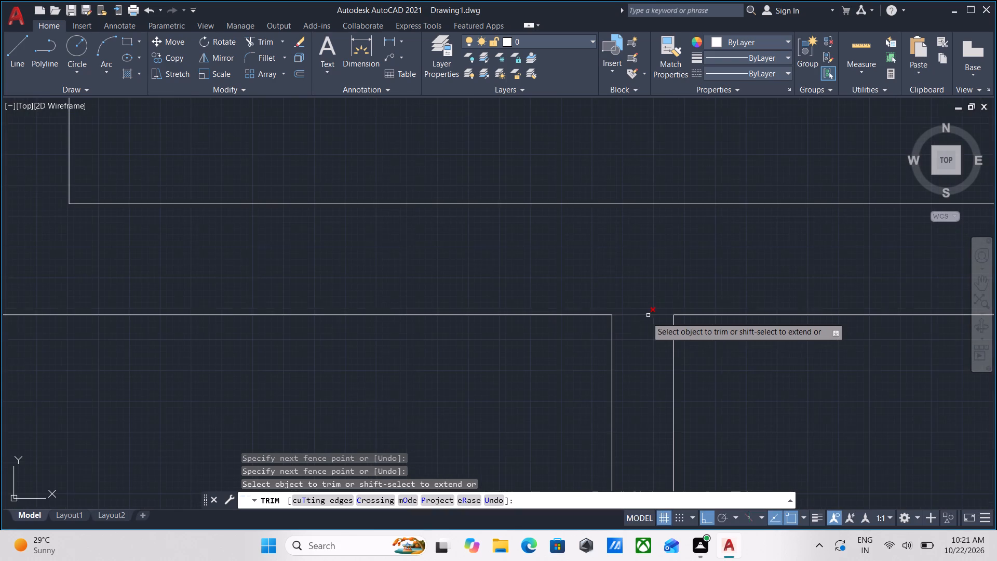
{"action": "left_click", "coordinate": [640, 328]}
{"action": "left_click", "coordinate": [643, 301]}
Look over the whole floor plan for wall junctions that still need trimming, and end the Trim command.
{"action": "scroll", "coordinate": [503, 381], "scroll_direction": "down", "scroll_amount": 3}
{"action": "scroll", "coordinate": [444, 397], "scroll_direction": "down", "scroll_amount": 1}
{"action": "middle_click_drag", "start_coordinate": [444, 397], "coordinate": [635, 313]}
{"action": "scroll", "coordinate": [589, 341], "scroll_direction": "down", "scroll_amount": 3}
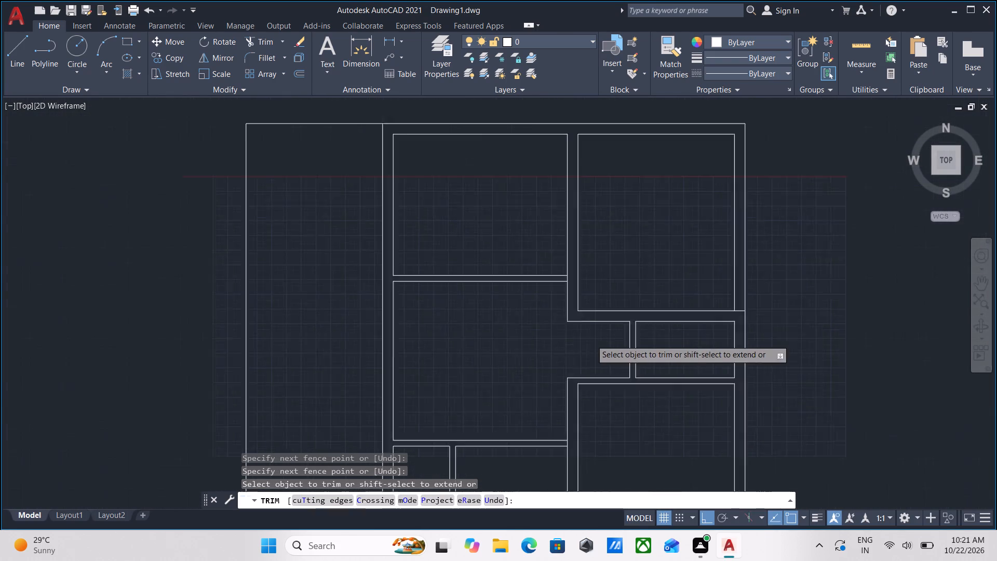
{"action": "middle_click_drag", "start_coordinate": [581, 350], "coordinate": [614, 335]}
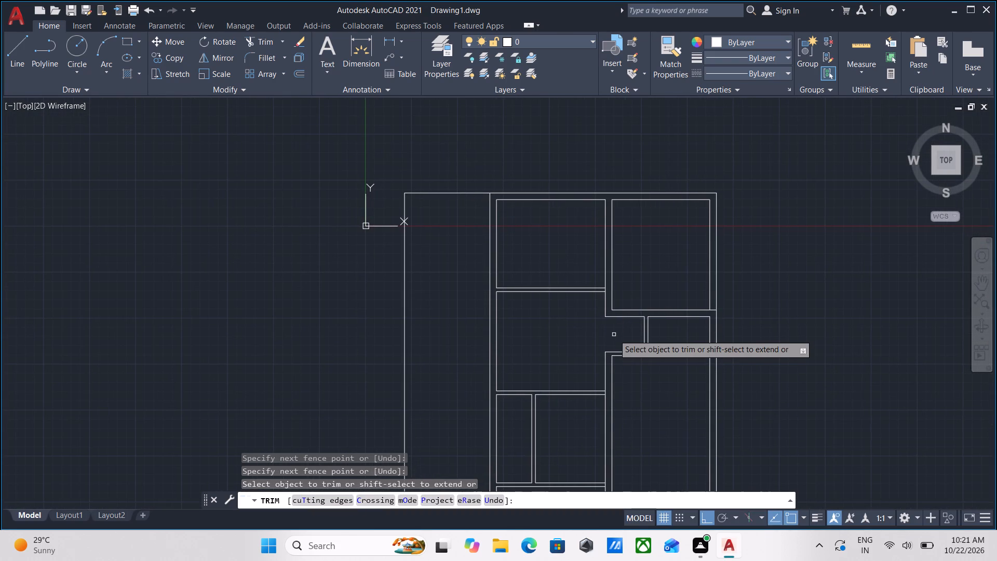
{"action": "scroll", "coordinate": [597, 340], "scroll_direction": "down", "scroll_amount": 2}
{"action": "middle_click_drag", "start_coordinate": [587, 343], "coordinate": [596, 322]}
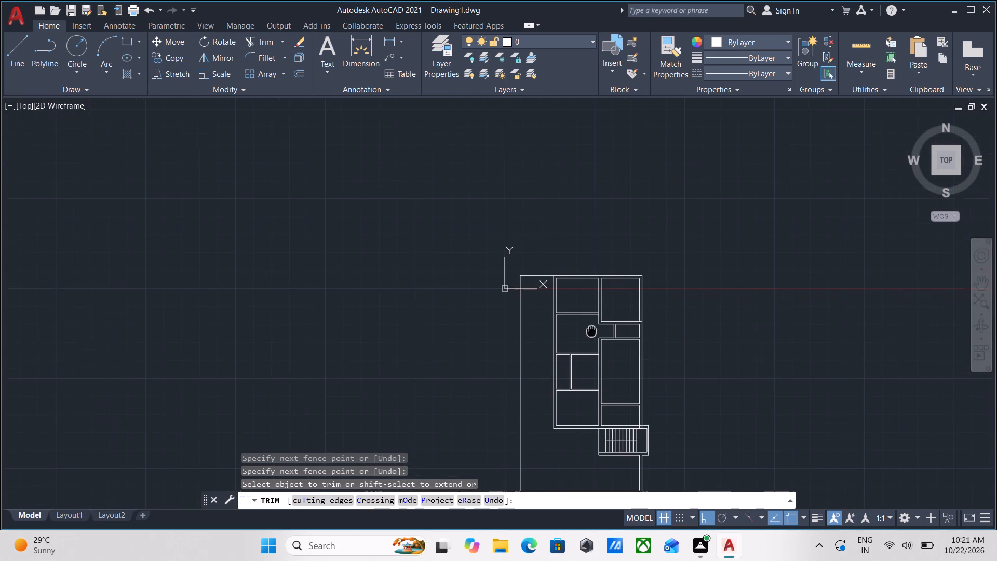
{"action": "middle_click_drag", "start_coordinate": [596, 322], "coordinate": [600, 313]}
{"action": "scroll", "coordinate": [632, 386], "scroll_direction": "up", "scroll_amount": 3}
{"action": "scroll", "coordinate": [631, 386], "scroll_direction": "down", "scroll_amount": 2}
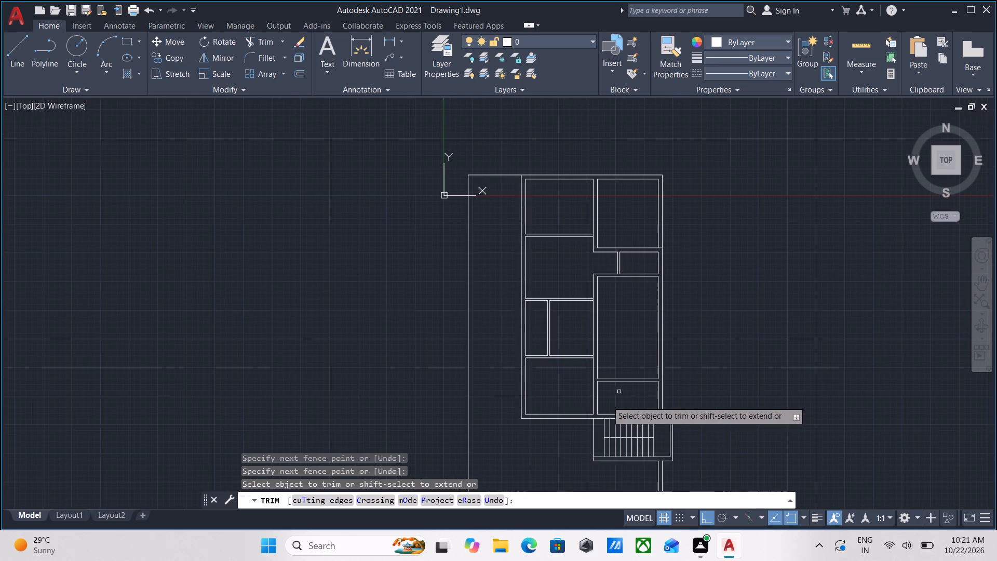
{"action": "middle_click_drag", "start_coordinate": [514, 437], "coordinate": [557, 382]}
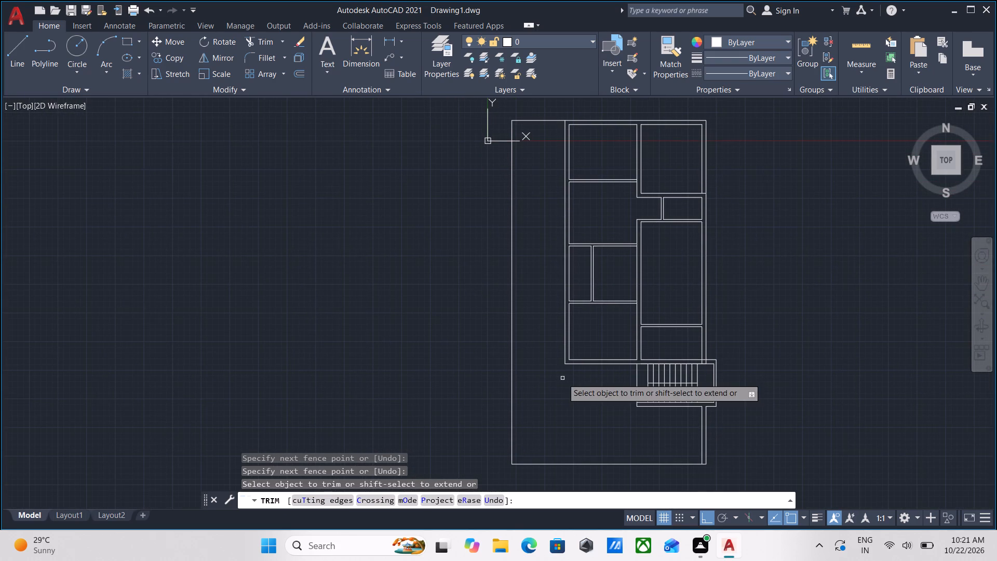
{"action": "middle_click_drag", "start_coordinate": [559, 381], "coordinate": [577, 371]}
{"action": "key", "text": "Escape"}
Quick-measure the inside width and depth of the top-left and top-right rooms.
{"action": "scroll", "coordinate": [595, 318], "scroll_direction": "up", "scroll_amount": 1}
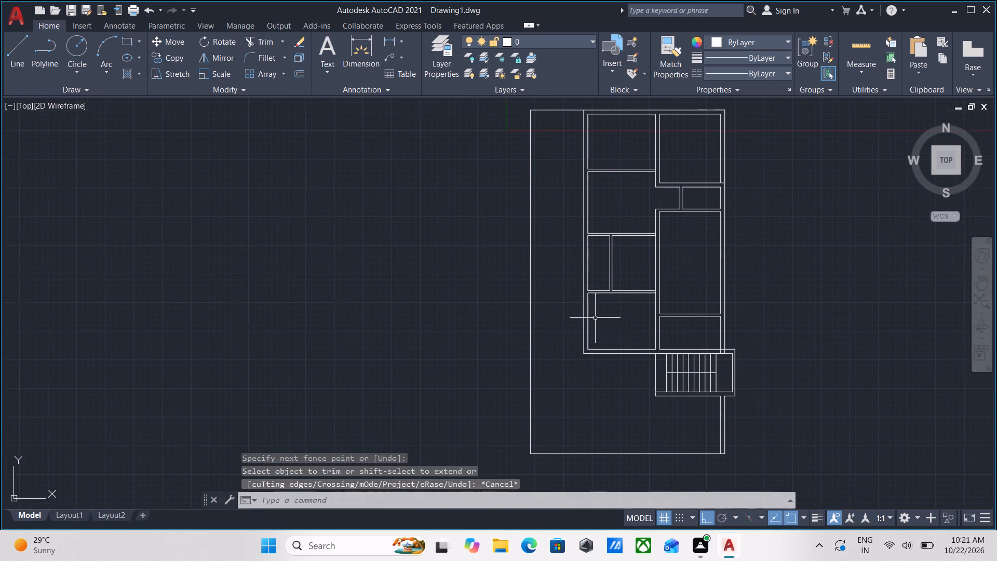
{"action": "scroll", "coordinate": [595, 318], "scroll_direction": "up", "scroll_amount": 1}
{"action": "middle_click_drag", "start_coordinate": [616, 302], "coordinate": [534, 471]}
{"action": "middle_click_drag", "start_coordinate": [546, 296], "coordinate": [494, 490]}
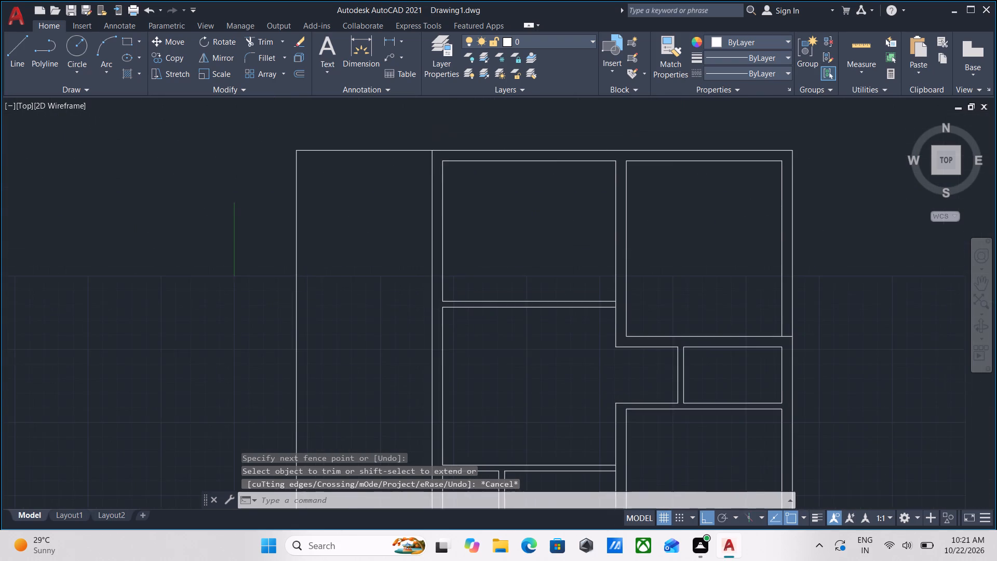
{"action": "middle_click_drag", "start_coordinate": [503, 350], "coordinate": [481, 477]}
{"action": "scroll", "coordinate": [474, 328], "scroll_direction": "up", "scroll_amount": 1}
{"action": "middle_click_drag", "start_coordinate": [483, 345], "coordinate": [494, 360]}
{"action": "type", "text": "mea"}
{"action": "key", "text": "Return"}
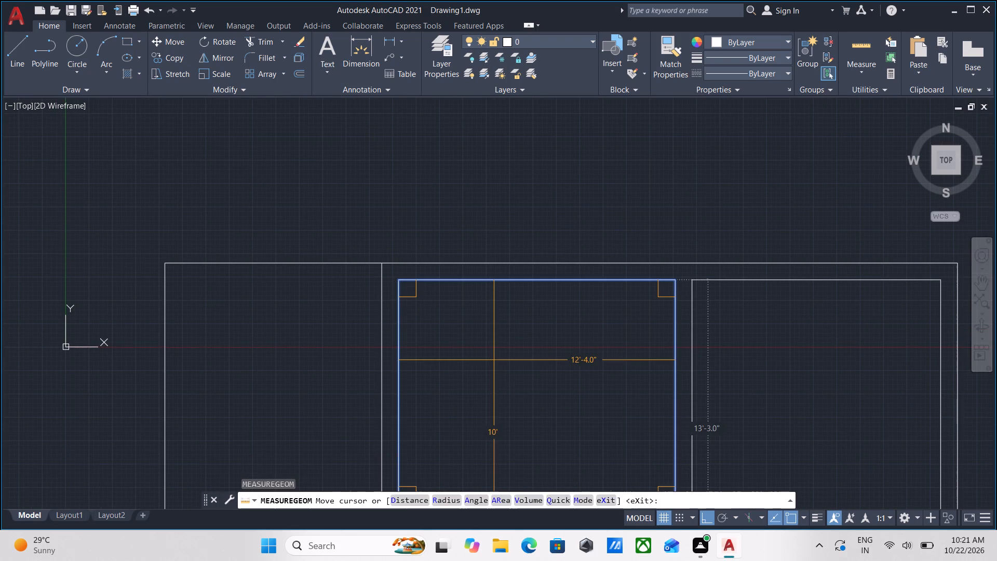
{"action": "scroll", "coordinate": [611, 398], "scroll_direction": "down", "scroll_amount": 1}
{"action": "middle_click_drag", "start_coordinate": [611, 398], "coordinate": [584, 355]}
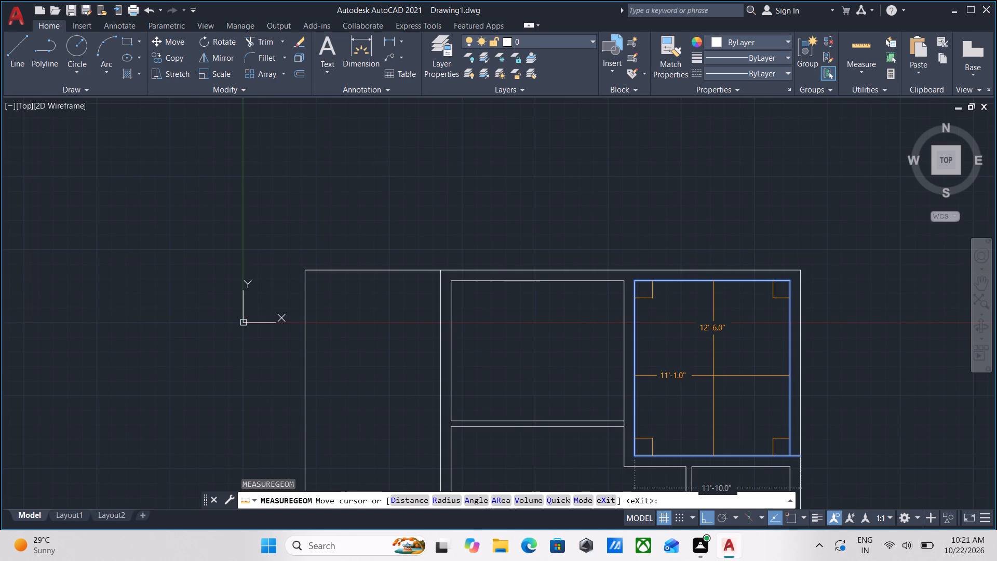
Measure the inside dimensions of the rooms down the left side of the plan, from the middle room to the bottom-left room.
{"action": "middle_click_drag", "start_coordinate": [713, 376], "coordinate": [713, 201]}
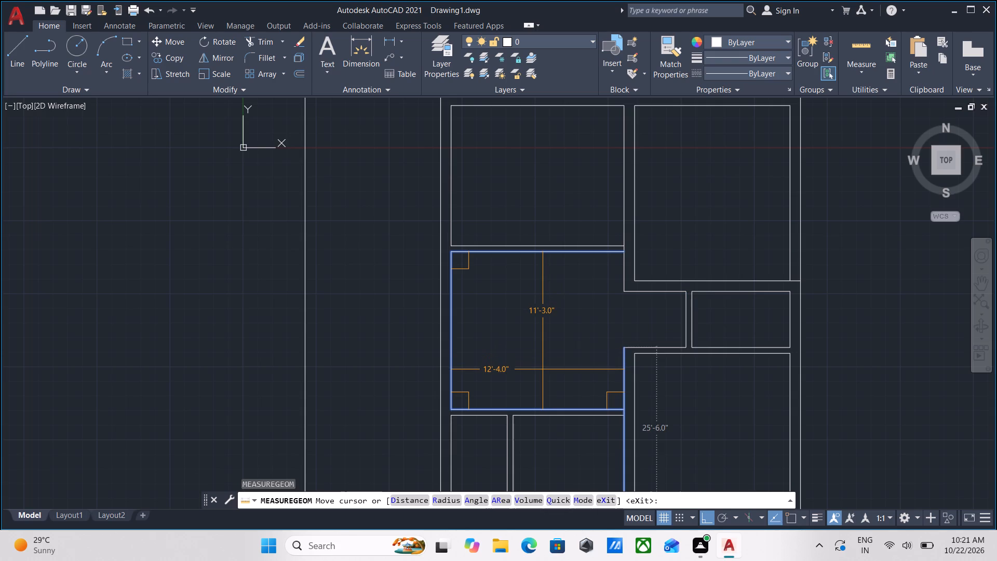
{"action": "middle_click_drag", "start_coordinate": [540, 417], "coordinate": [540, 416]}
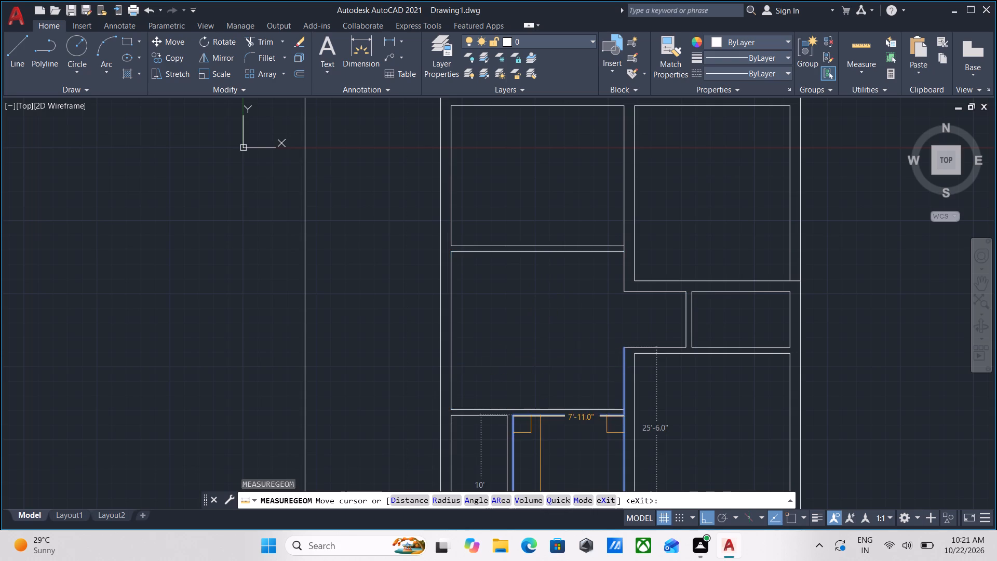
{"action": "middle_click_drag", "start_coordinate": [540, 416], "coordinate": [560, 281]}
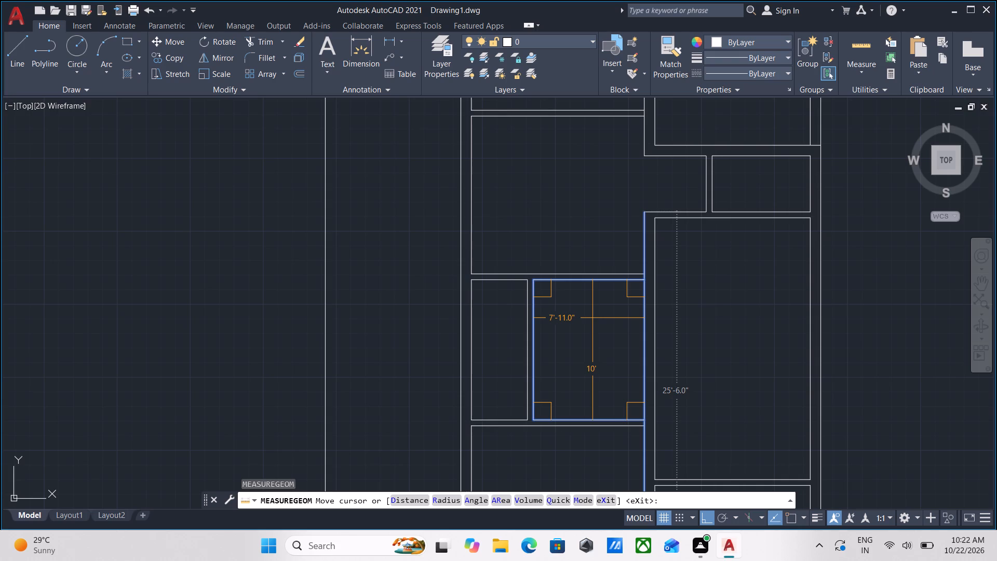
{"action": "middle_click_drag", "start_coordinate": [592, 318], "coordinate": [593, 259]}
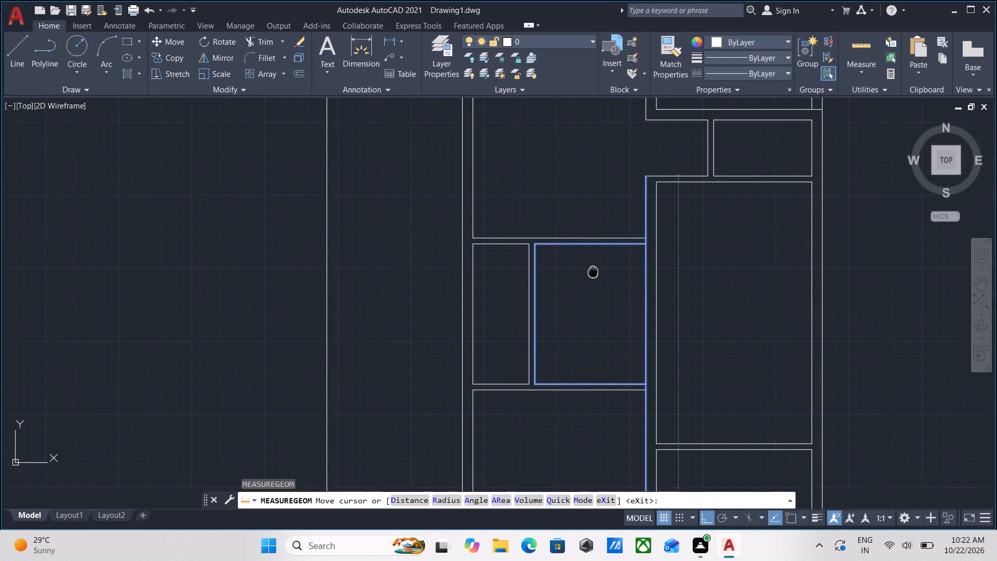
{"action": "middle_click_drag", "start_coordinate": [593, 259], "coordinate": [599, 224]}
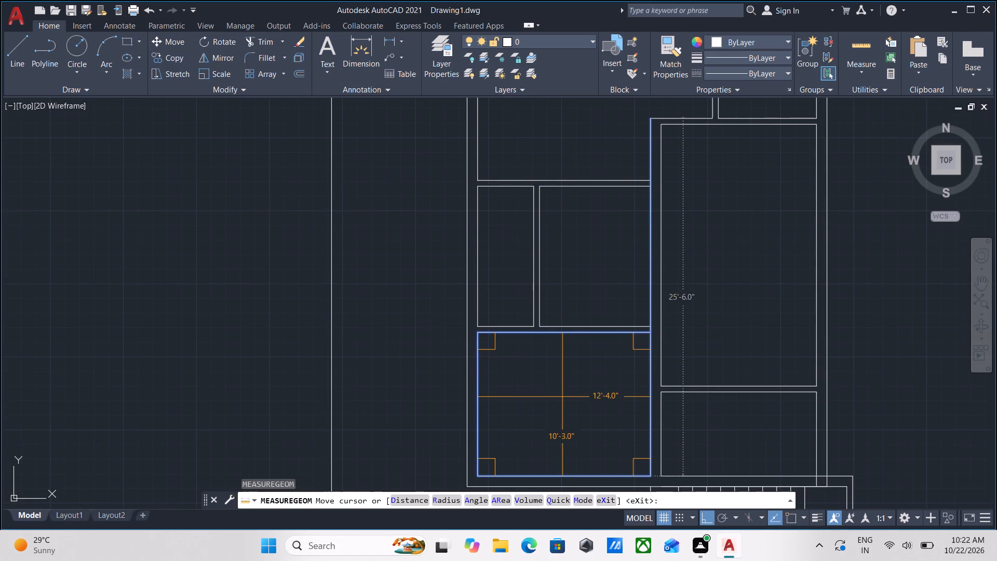
{"action": "middle_click_drag", "start_coordinate": [541, 418], "coordinate": [541, 416]}
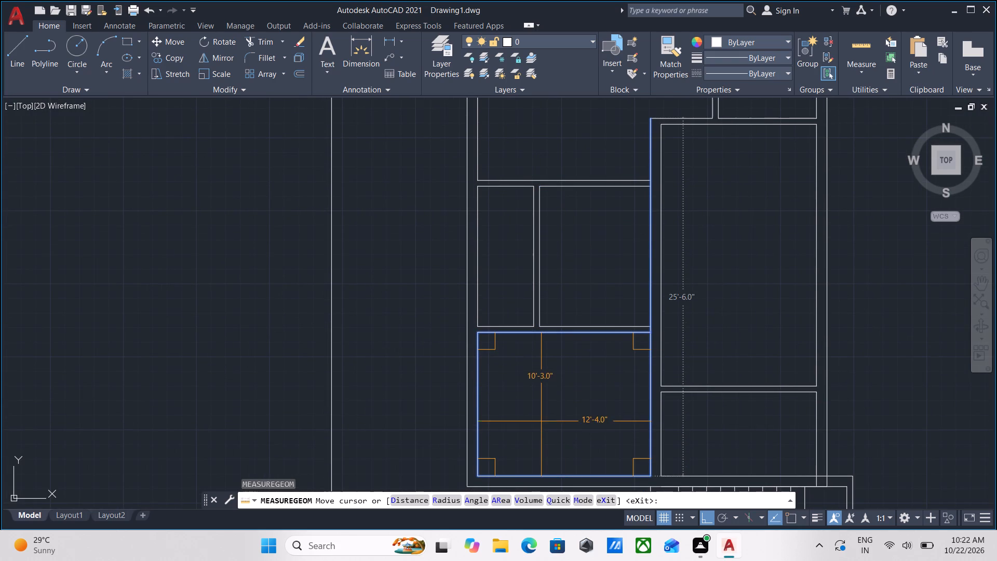
Measure the inside dimensions of the small room above the staircase and the long room above it.
{"action": "middle_click_drag", "start_coordinate": [541, 416], "coordinate": [556, 341]}
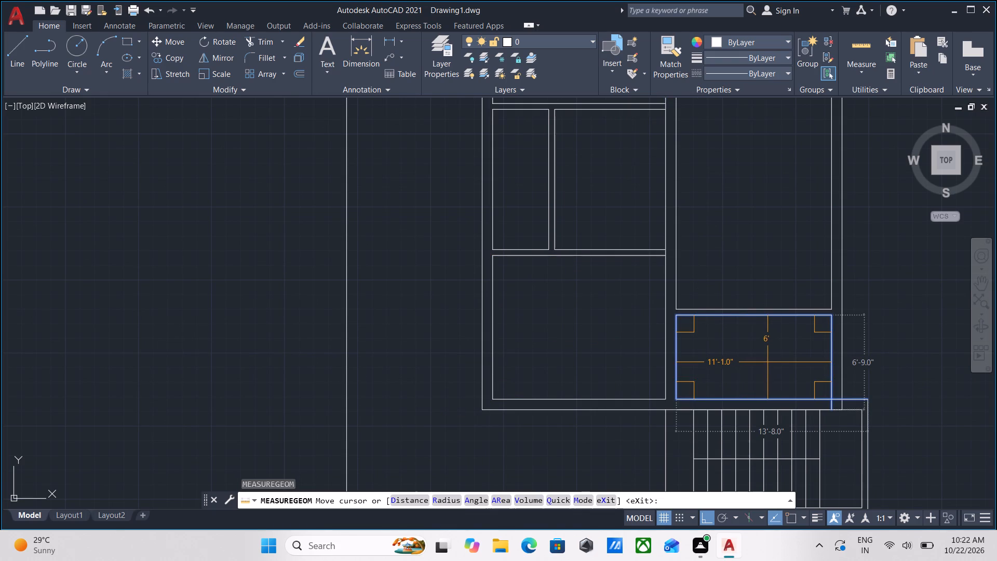
{"action": "scroll", "coordinate": [767, 362], "scroll_direction": "up", "scroll_amount": 1}
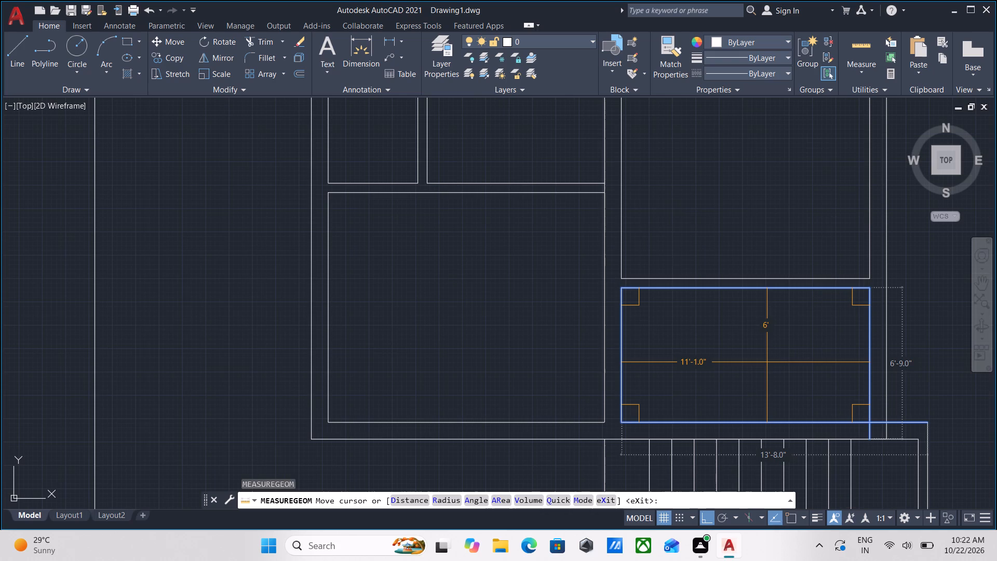
{"action": "scroll", "coordinate": [766, 358], "scroll_direction": "down", "scroll_amount": 1}
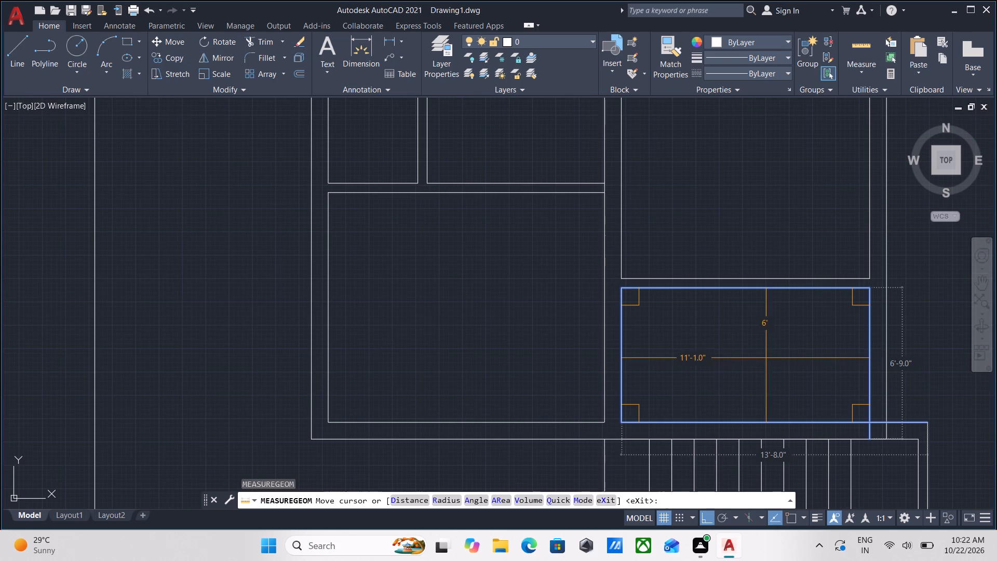
{"action": "middle_click_drag", "start_coordinate": [766, 358], "coordinate": [649, 406]}
{"action": "middle_click_drag", "start_coordinate": [644, 296], "coordinate": [644, 305]}
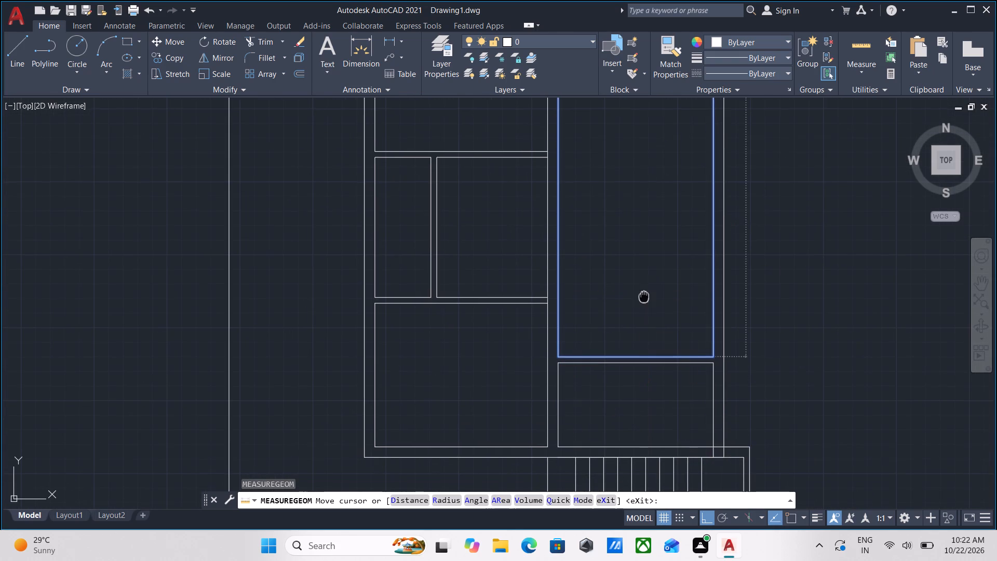
{"action": "middle_click_drag", "start_coordinate": [644, 305], "coordinate": [630, 406]}
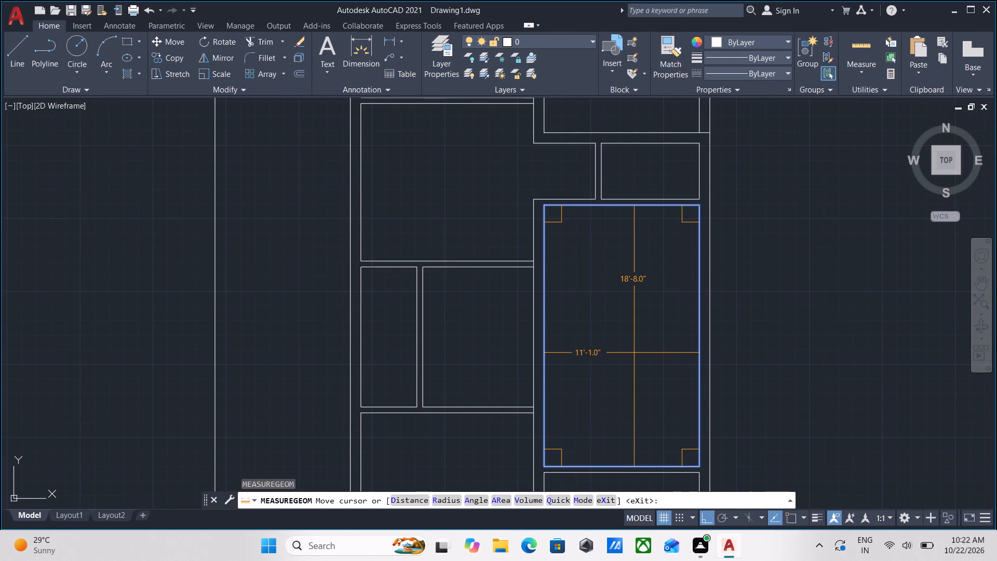
{"action": "scroll", "coordinate": [634, 353], "scroll_direction": "down", "scroll_amount": 1}
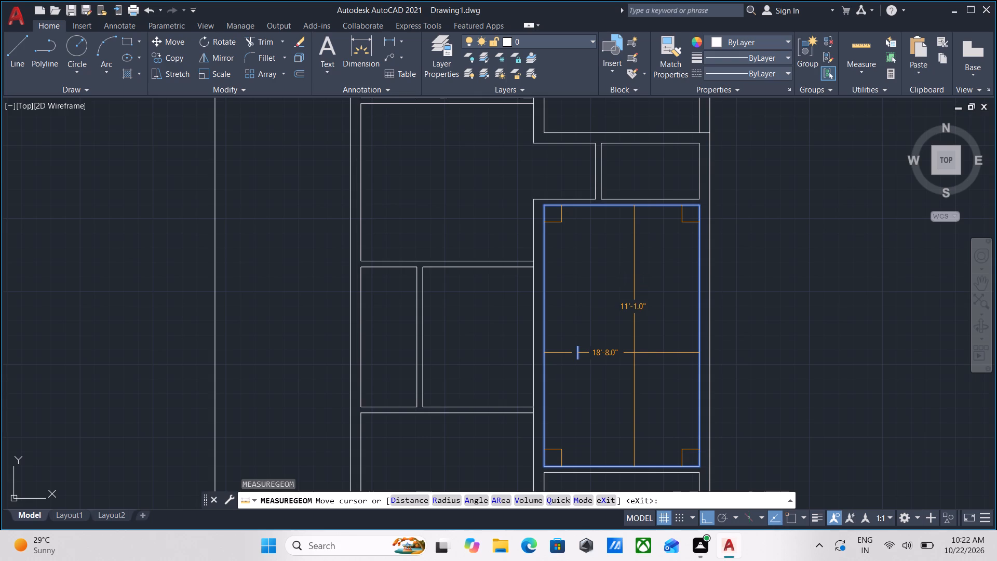
{"action": "middle_click_drag", "start_coordinate": [634, 353], "coordinate": [633, 433]}
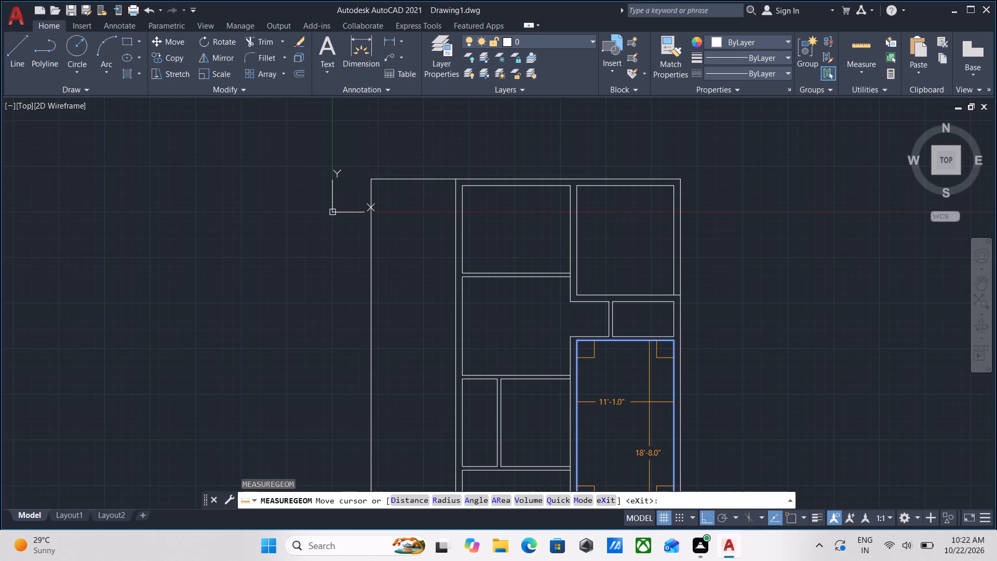
Offset the inner top wall line of the long room above the staircase 9'1" down into the room.
{"action": "scroll", "coordinate": [651, 388], "scroll_direction": "up", "scroll_amount": 1}
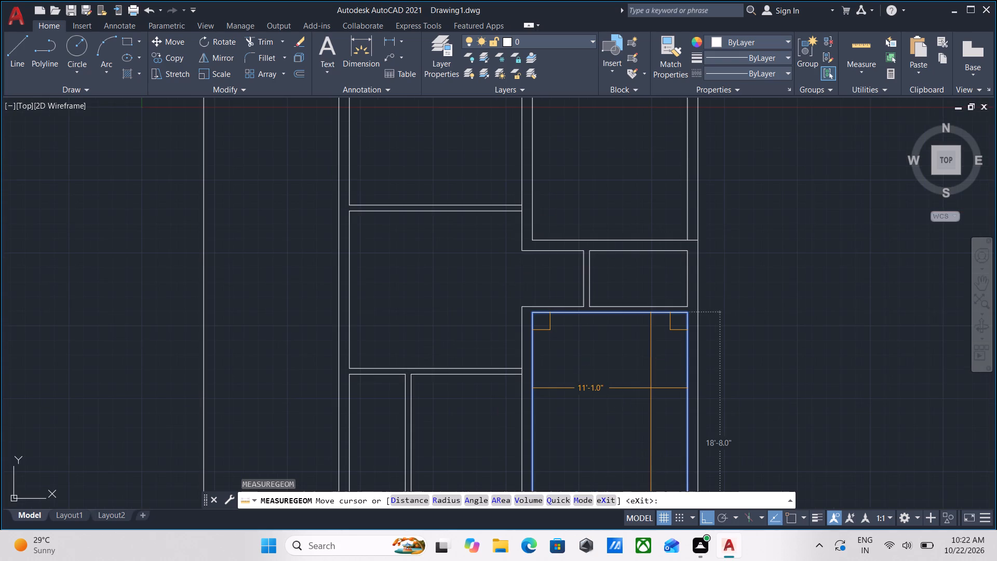
{"action": "key", "text": "Escape"}
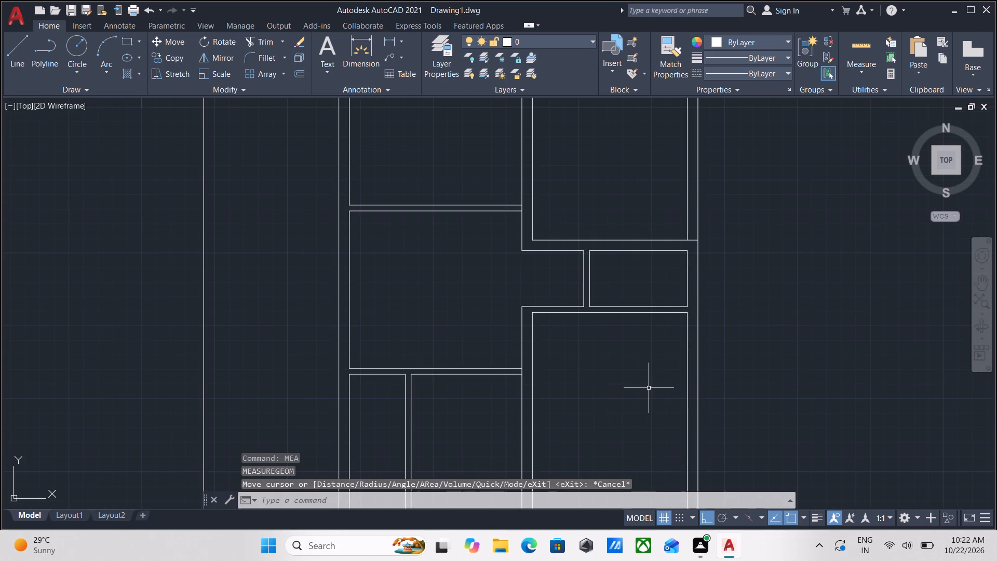
{"action": "scroll", "coordinate": [665, 325], "scroll_direction": "up", "scroll_amount": 1}
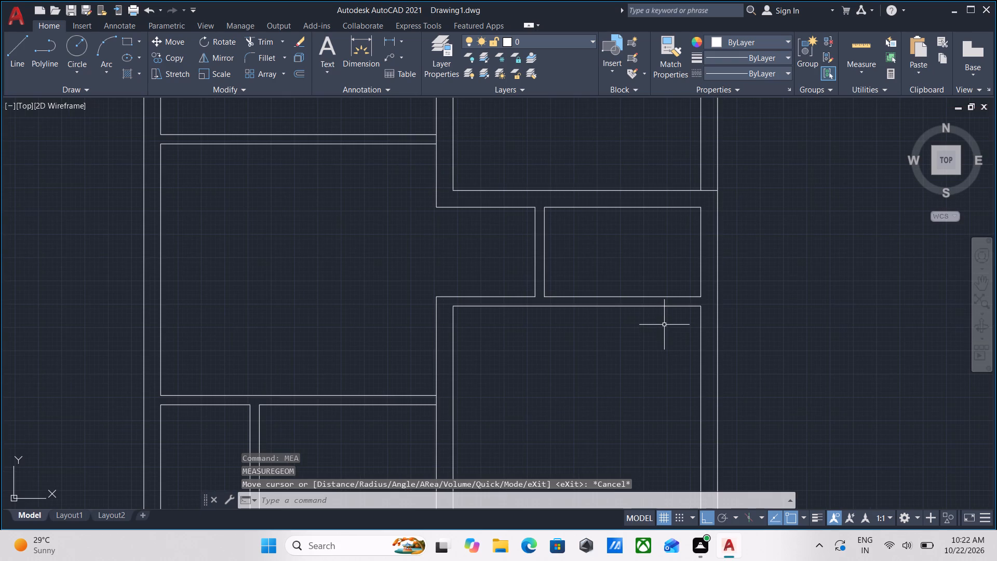
{"action": "scroll", "coordinate": [615, 315], "scroll_direction": "up", "scroll_amount": 1}
{"action": "left_click", "coordinate": [612, 317]}
{"action": "left_click", "coordinate": [592, 289]}
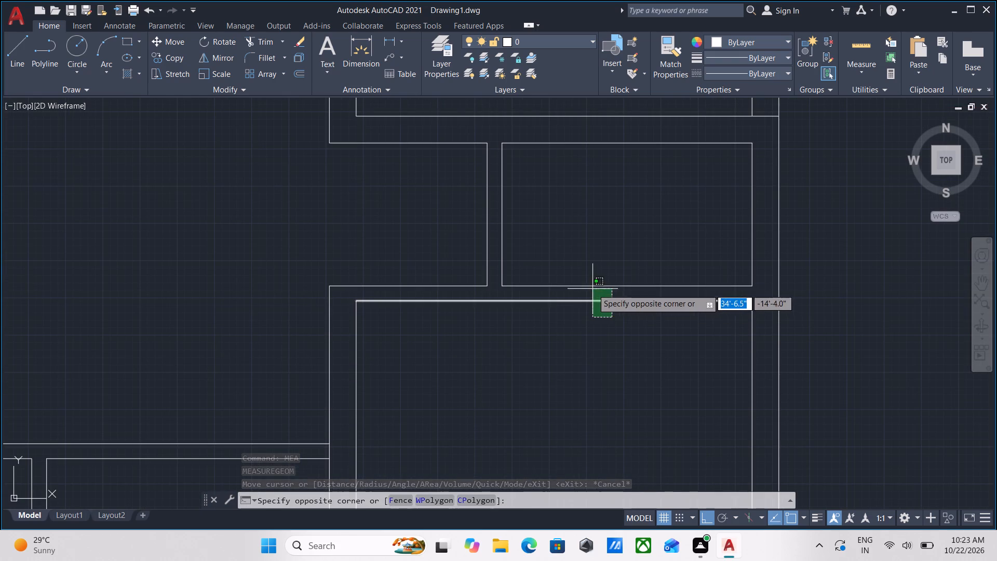
{"action": "key", "text": "o"}
{"action": "key", "text": "Return"}
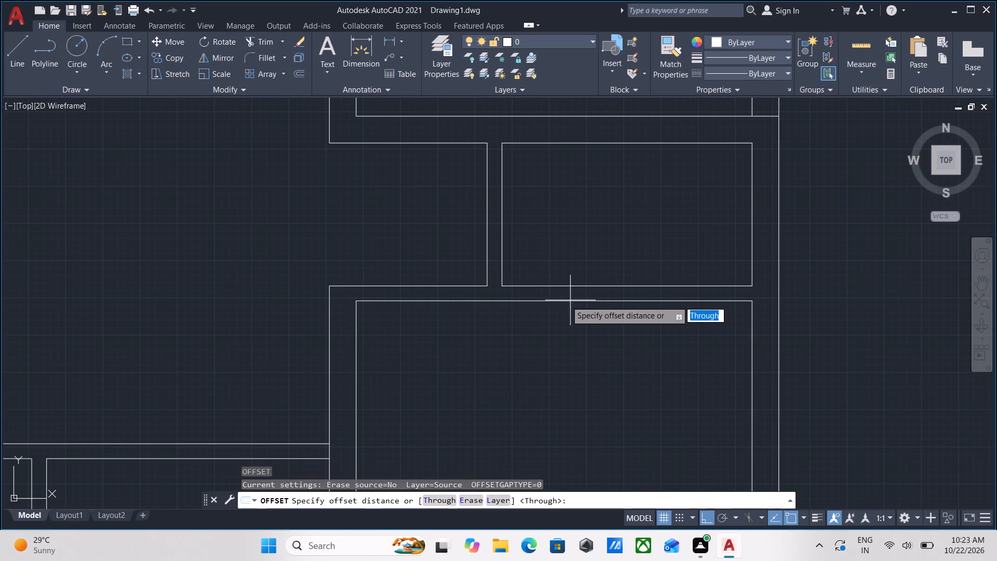
{"action": "left_click", "coordinate": [553, 299]}
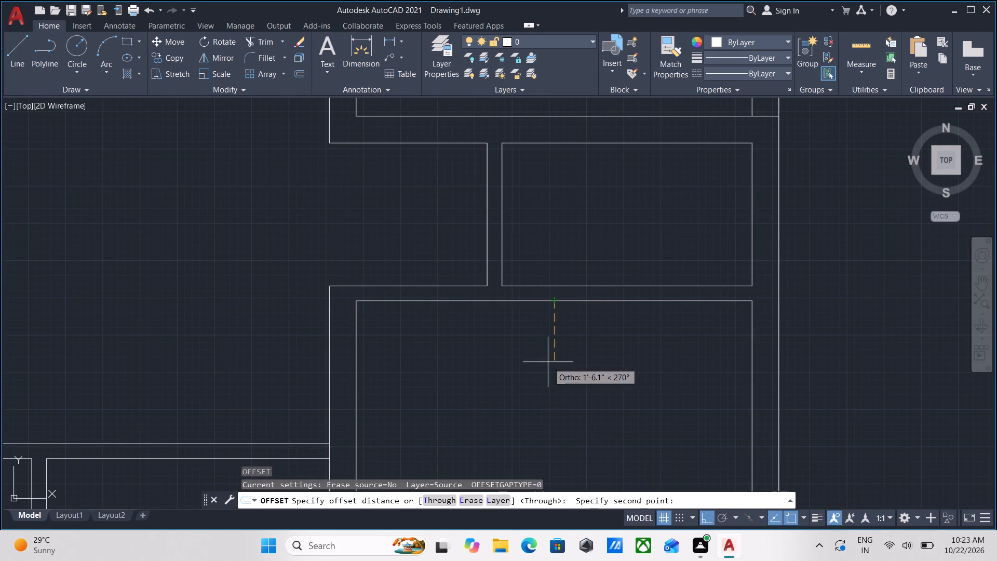
{"action": "left_click", "coordinate": [548, 363]}
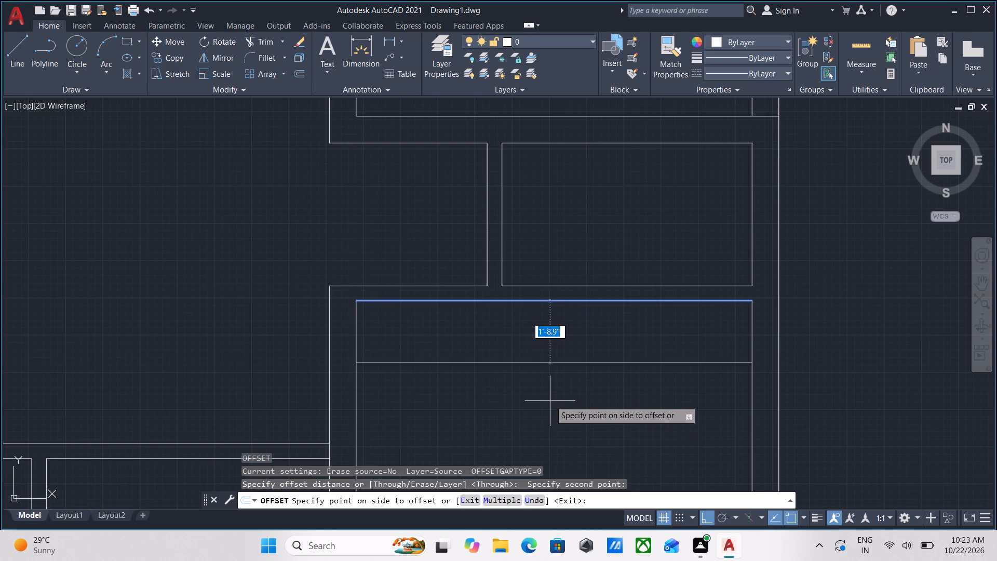
{"action": "type", "text": "9'"}
{"action": "key", "text": "1"}
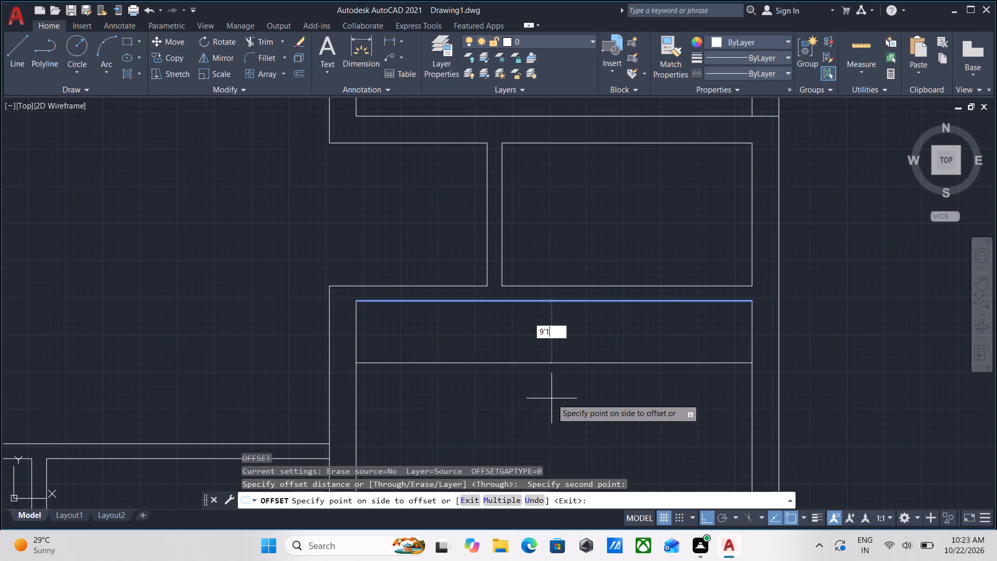
{"action": "key", "text": "shift+quotedbl"}
{"action": "key", "text": "Return"}
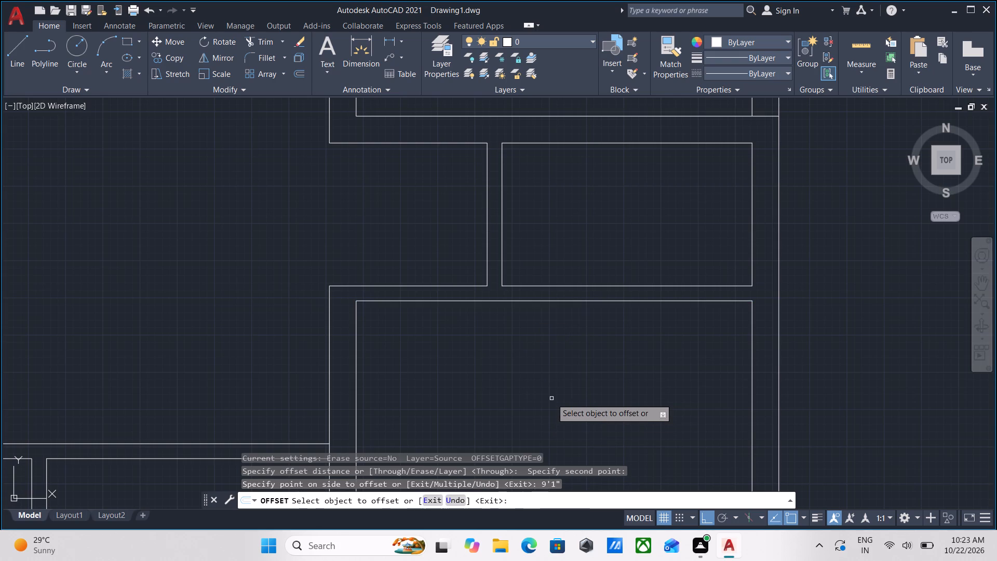
Offset the new dividing line 5" downward to form a partition across the long room, and end the Offset command.
{"action": "scroll", "coordinate": [551, 398], "scroll_direction": "down", "scroll_amount": 2}
{"action": "middle_click_drag", "start_coordinate": [551, 398], "coordinate": [545, 311]}
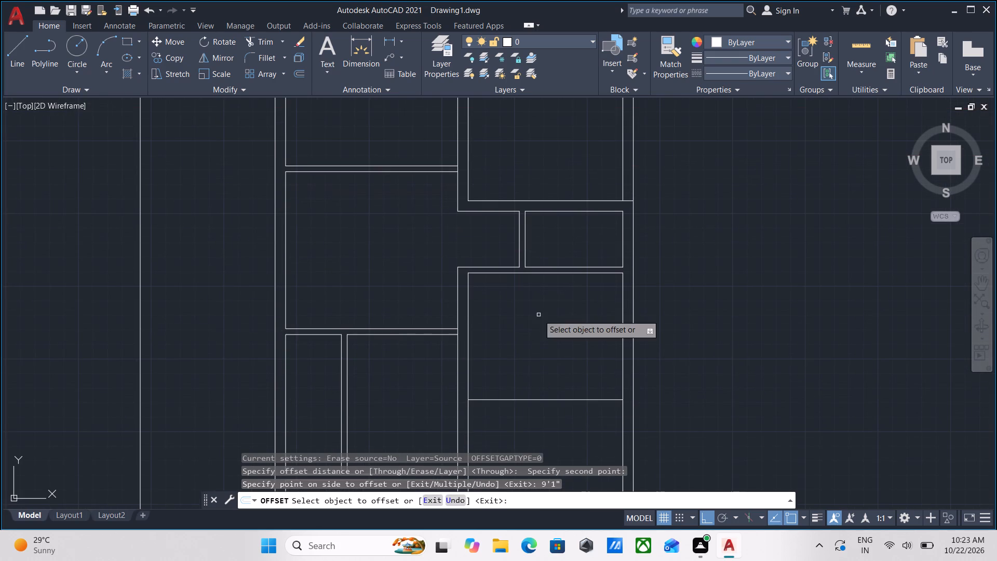
{"action": "left_click", "coordinate": [530, 400]}
{"action": "middle_click_drag", "start_coordinate": [528, 427], "coordinate": [529, 359]}
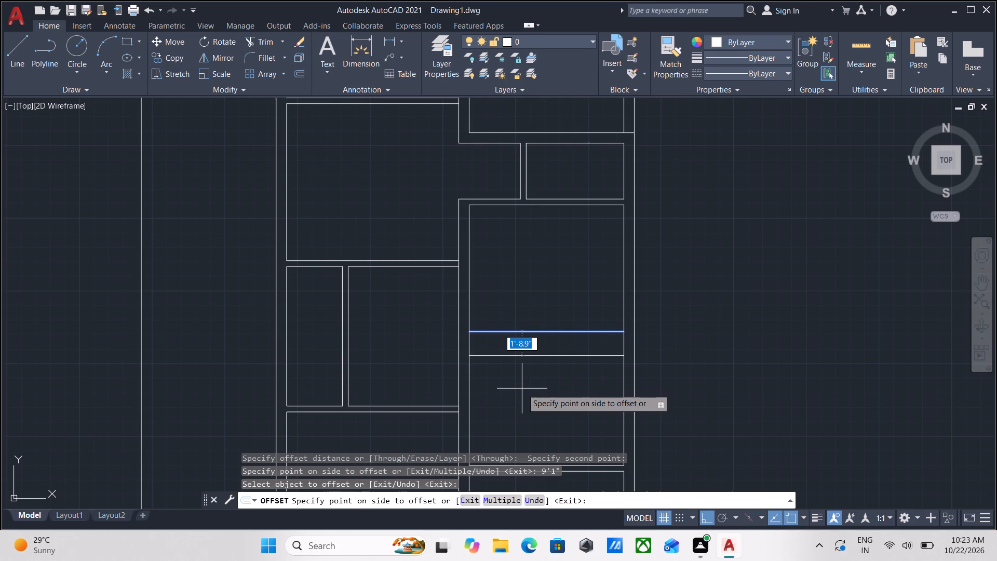
{"action": "key", "text": "5"}
{"action": "key", "text": "Return"}
{"action": "scroll", "coordinate": [538, 378], "scroll_direction": "down", "scroll_amount": 2}
{"action": "middle_click_drag", "start_coordinate": [541, 375], "coordinate": [555, 326]}
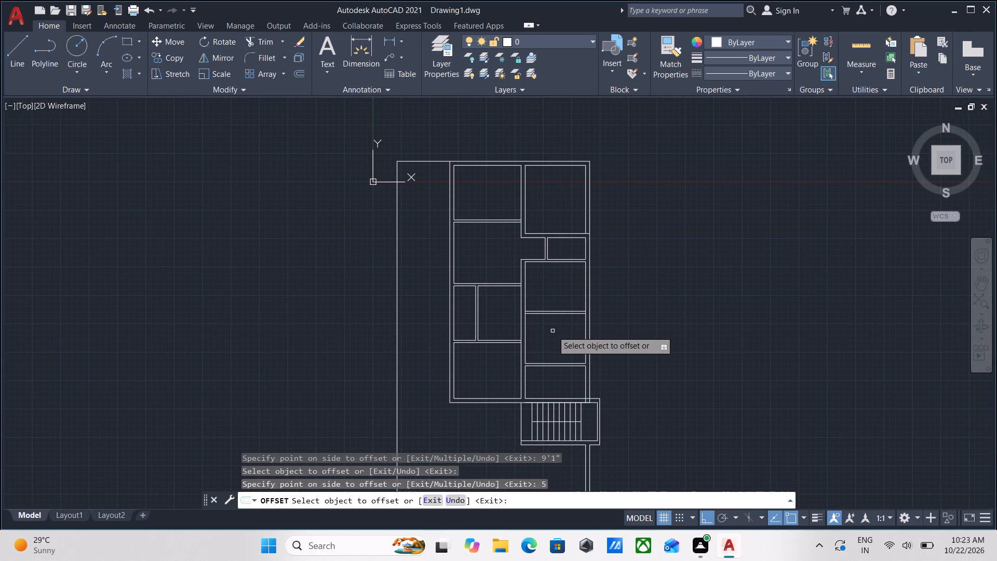
{"action": "key", "text": "Escape"}
Quick-measure the inside dimensions of the room above the new partition and the small room directly above the staircase.
{"action": "scroll", "coordinate": [551, 331], "scroll_direction": "up", "scroll_amount": 2}
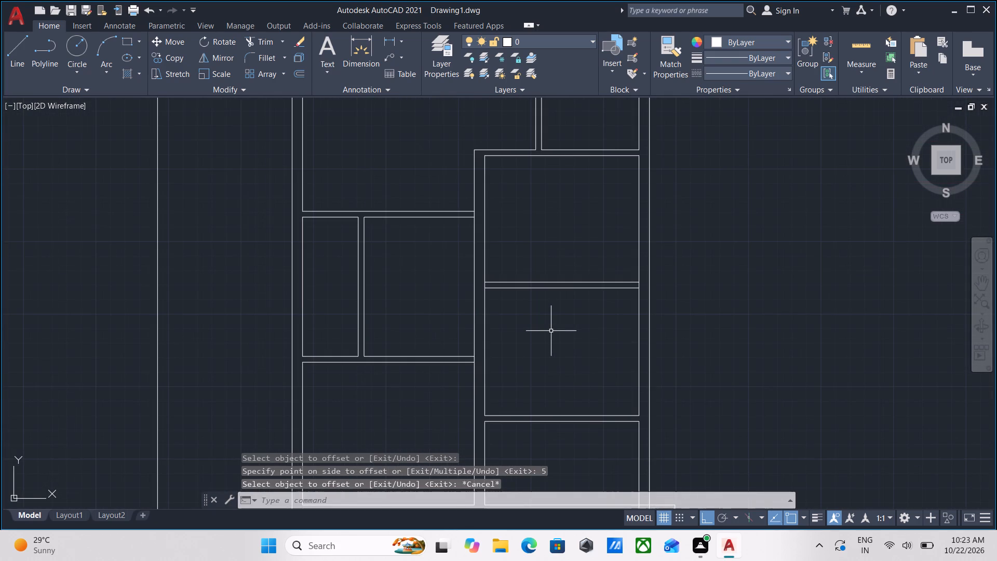
{"action": "type", "text": "mea"}
{"action": "key", "text": "Return"}
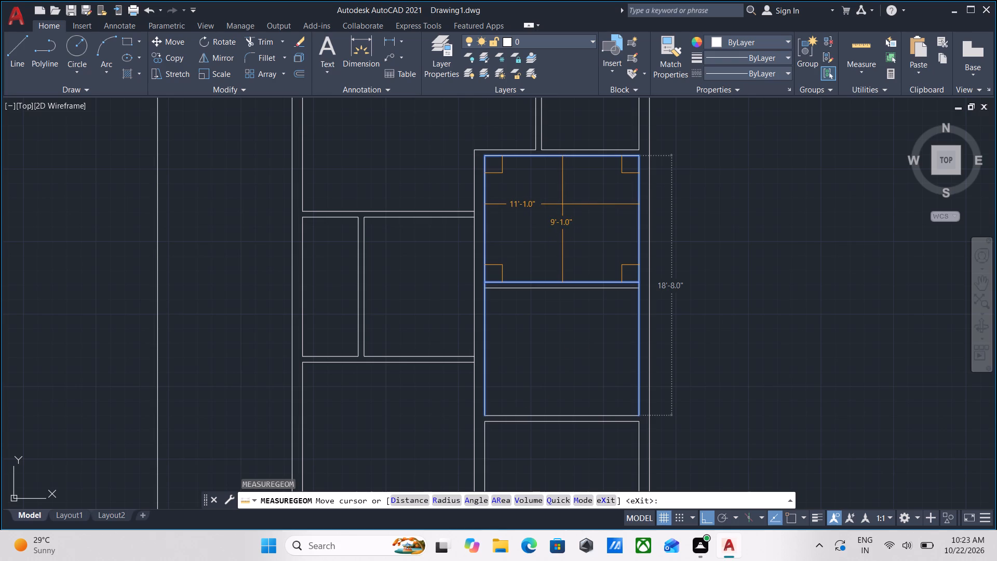
{"action": "scroll", "coordinate": [574, 397], "scroll_direction": "down", "scroll_amount": 1}
{"action": "middle_click_drag", "start_coordinate": [574, 396], "coordinate": [580, 323]}
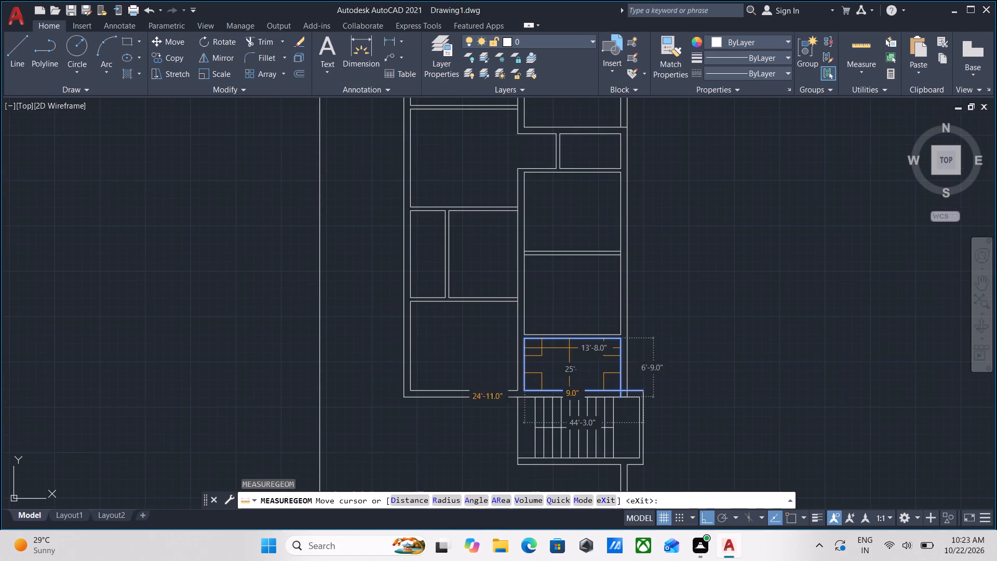
{"action": "scroll", "coordinate": [568, 352], "scroll_direction": "up", "scroll_amount": 1}
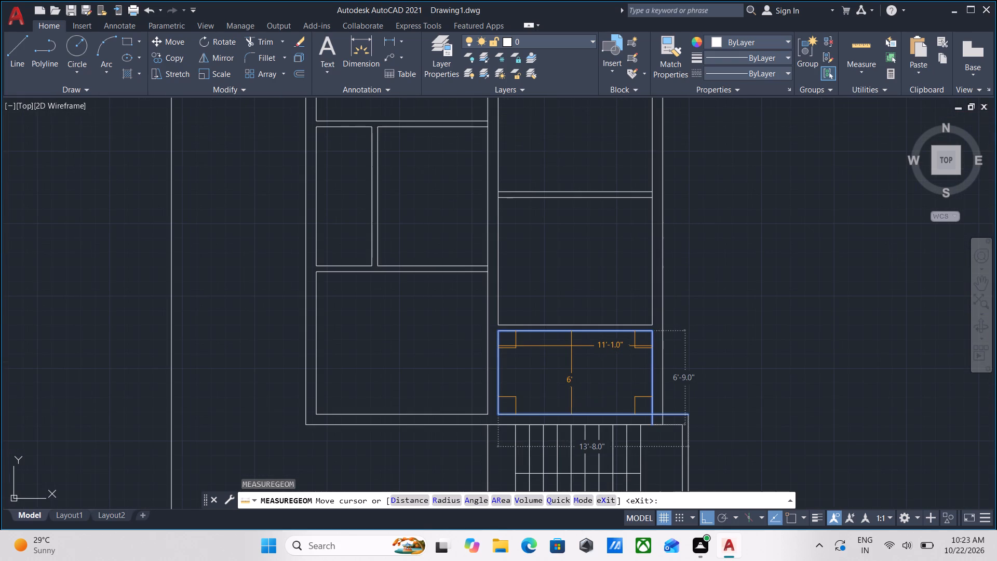
{"action": "scroll", "coordinate": [569, 344], "scroll_direction": "up", "scroll_amount": 1}
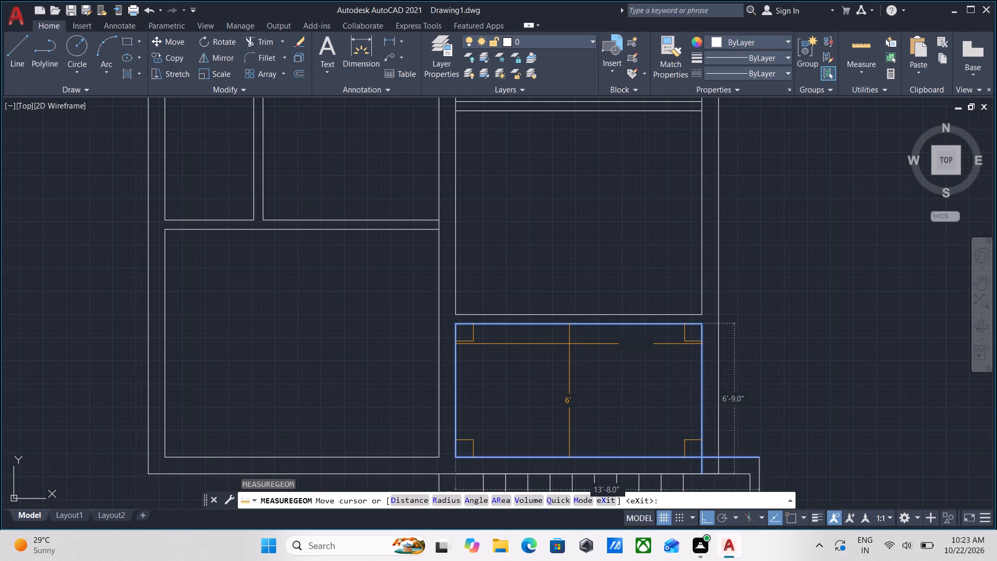
{"action": "scroll", "coordinate": [569, 344], "scroll_direction": "down", "scroll_amount": 1}
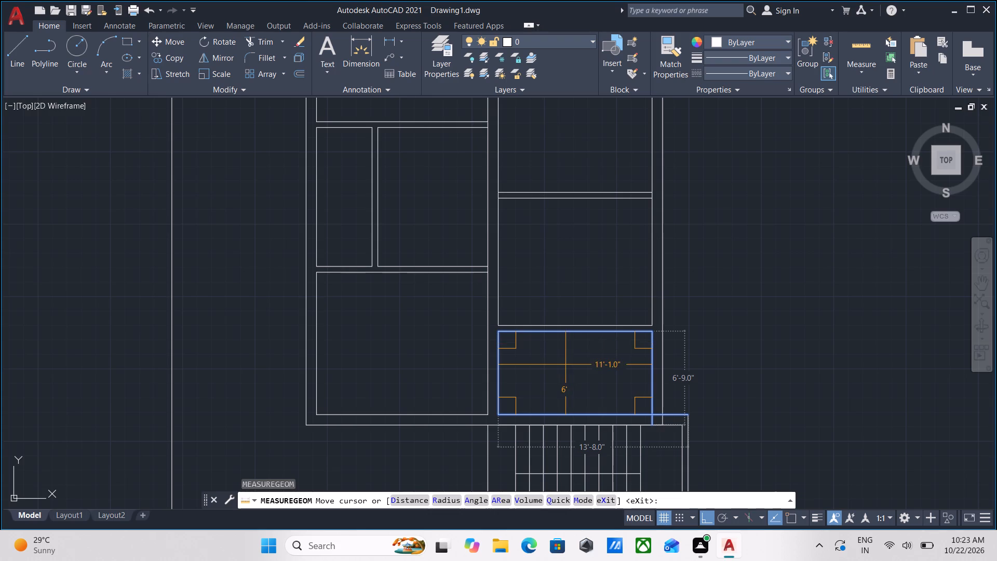
Quick-measure the staircase treads and flight, and the inside width and depth of the bottom-left room.
{"action": "middle_click_drag", "start_coordinate": [565, 365], "coordinate": [549, 274]}
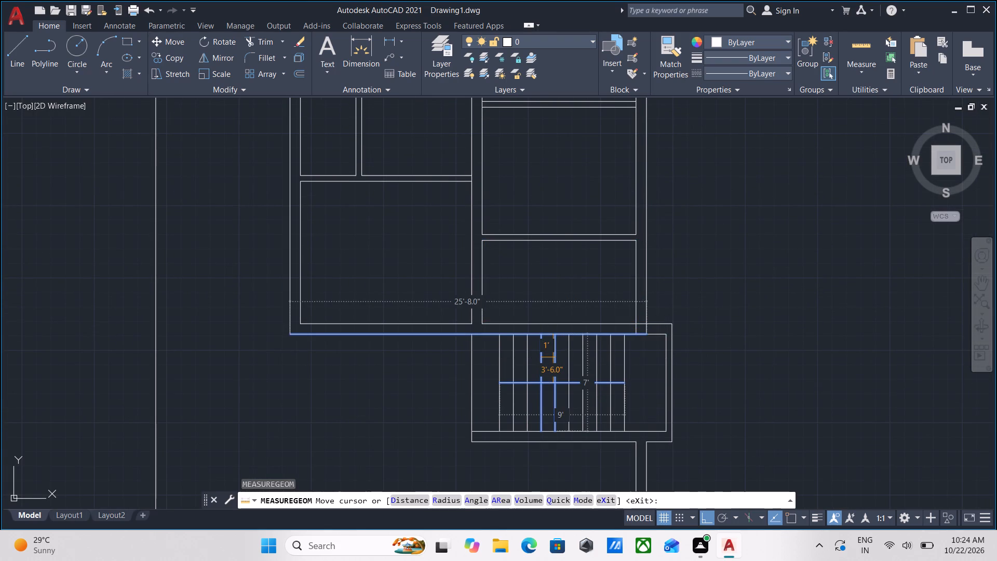
{"action": "scroll", "coordinate": [400, 354], "scroll_direction": "down", "scroll_amount": 1}
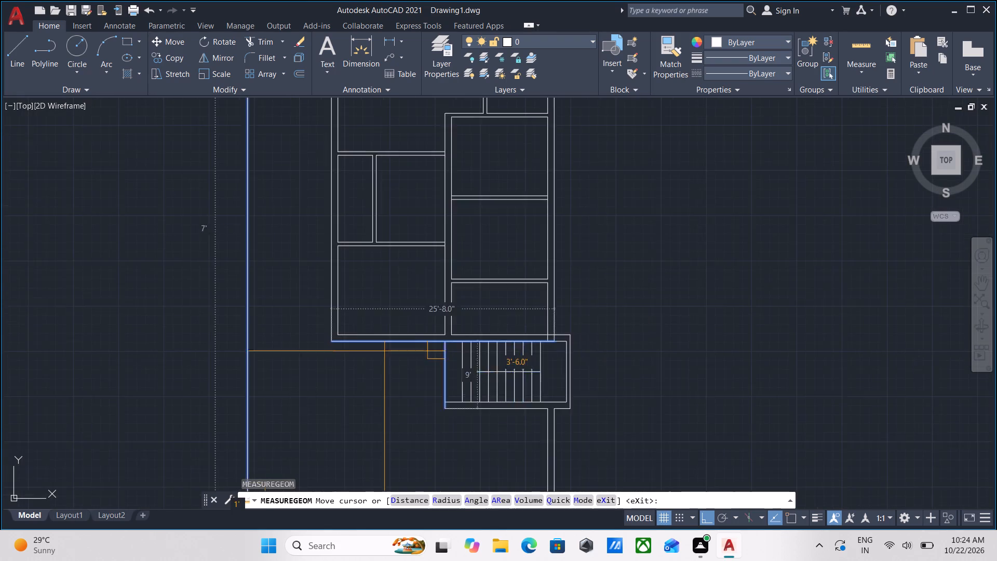
{"action": "scroll", "coordinate": [384, 351], "scroll_direction": "down", "scroll_amount": 1}
{"action": "middle_click_drag", "start_coordinate": [390, 347], "coordinate": [481, 324]}
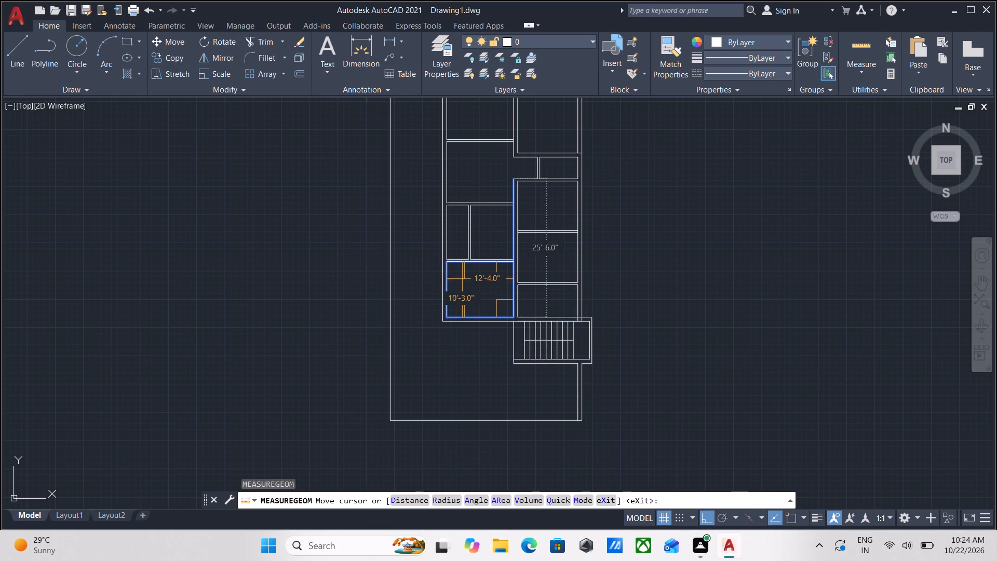
{"action": "scroll", "coordinate": [463, 275], "scroll_direction": "up", "scroll_amount": 1}
{"action": "middle_click_drag", "start_coordinate": [463, 275], "coordinate": [458, 343]}
{"action": "scroll", "coordinate": [458, 343], "scroll_direction": "up", "scroll_amount": 1}
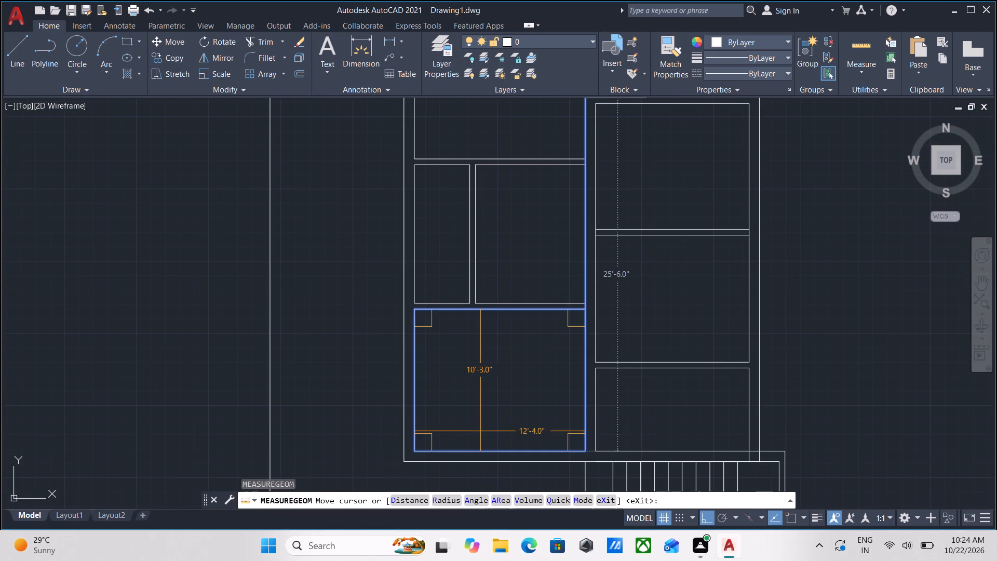
Quick-measure the open strip along the plan's left side and the inside of the top-right room, and end measuring.
{"action": "scroll", "coordinate": [482, 413], "scroll_direction": "down", "scroll_amount": 2}
{"action": "middle_click_drag", "start_coordinate": [482, 412], "coordinate": [520, 433]}
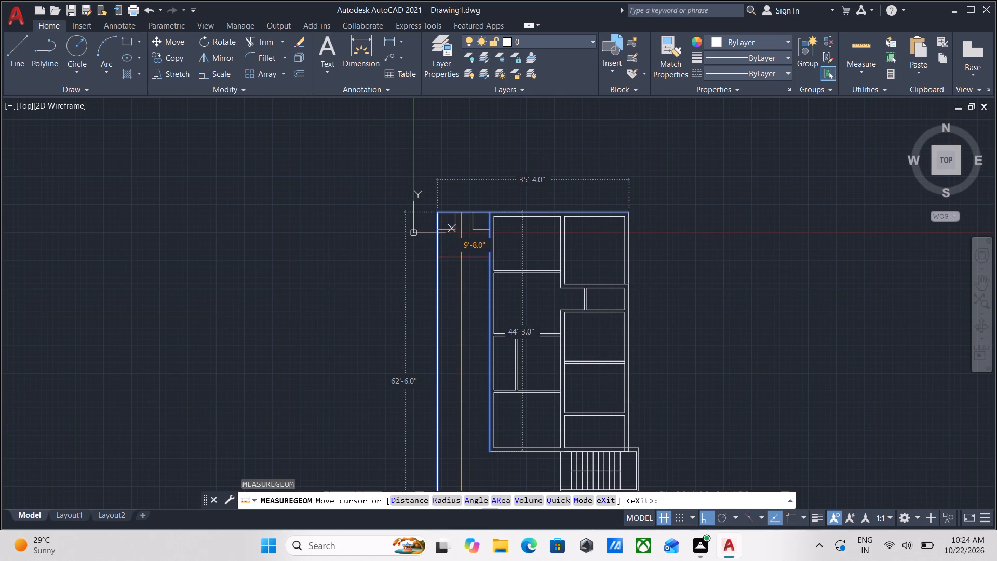
{"action": "scroll", "coordinate": [464, 258], "scroll_direction": "up", "scroll_amount": 1}
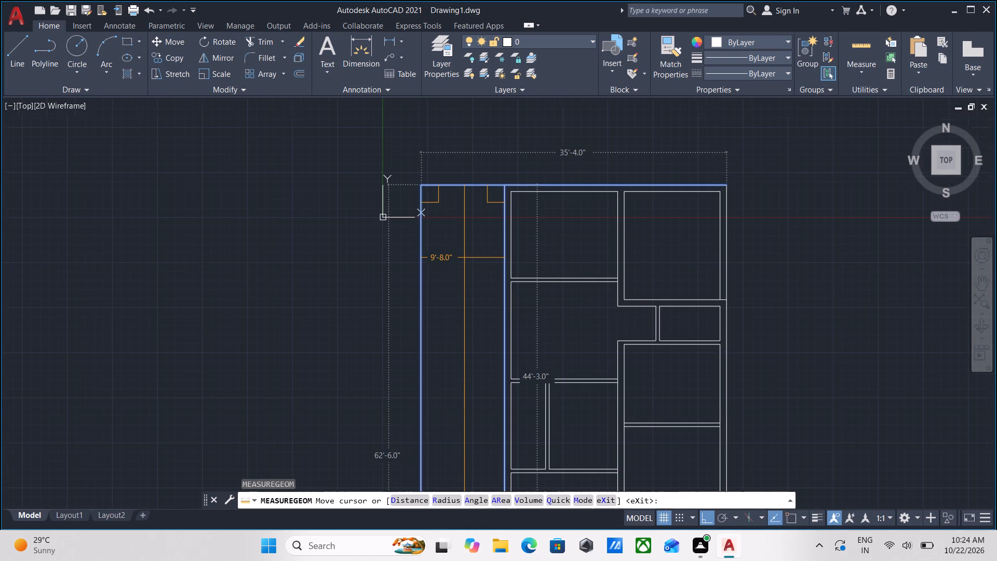
{"action": "scroll", "coordinate": [467, 261], "scroll_direction": "down", "scroll_amount": 1}
{"action": "middle_click_drag", "start_coordinate": [467, 261], "coordinate": [479, 197]}
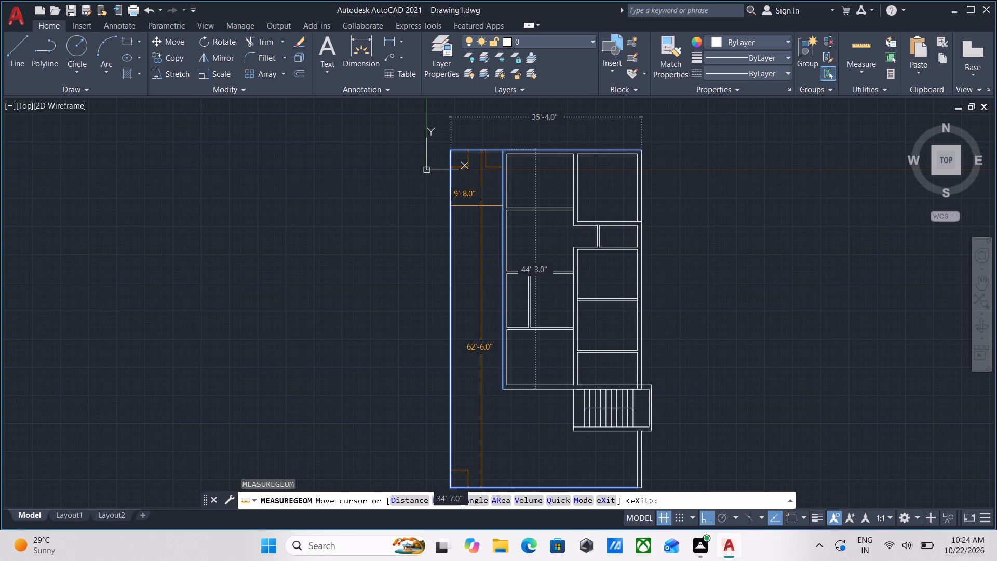
{"action": "middle_click_drag", "start_coordinate": [481, 206], "coordinate": [470, 215]}
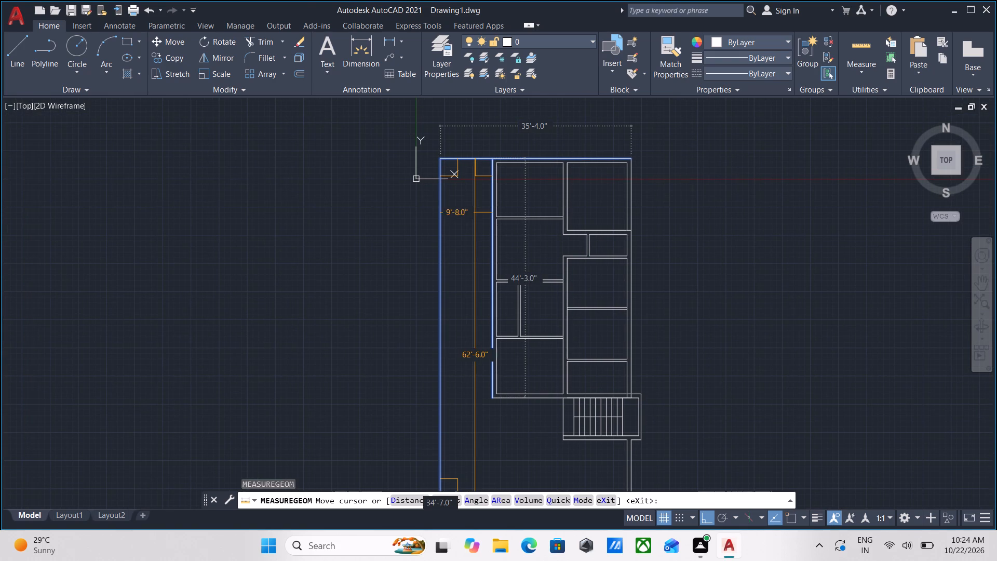
{"action": "scroll", "coordinate": [501, 200], "scroll_direction": "up", "scroll_amount": 1}
{"action": "middle_click_drag", "start_coordinate": [501, 200], "coordinate": [396, 314]}
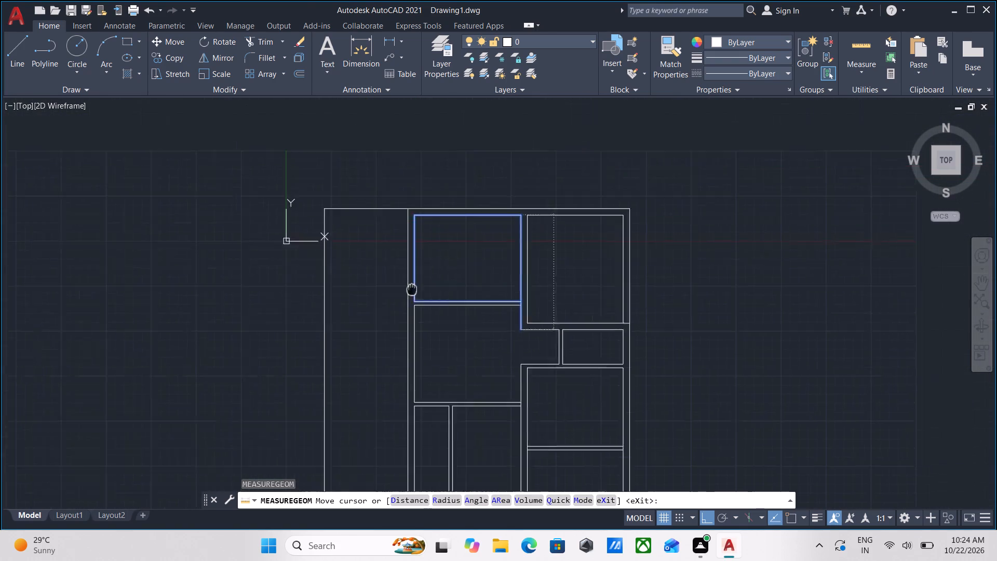
{"action": "middle_click_drag", "start_coordinate": [396, 314], "coordinate": [394, 316]}
{"action": "scroll", "coordinate": [394, 316], "scroll_direction": "up", "scroll_amount": 1}
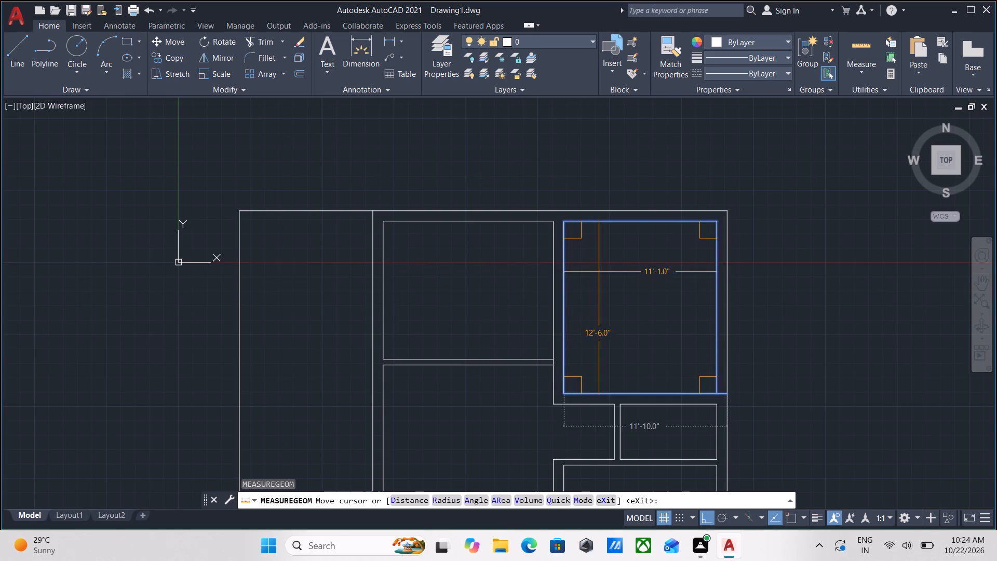
{"action": "scroll", "coordinate": [616, 249], "scroll_direction": "down", "scroll_amount": 1}
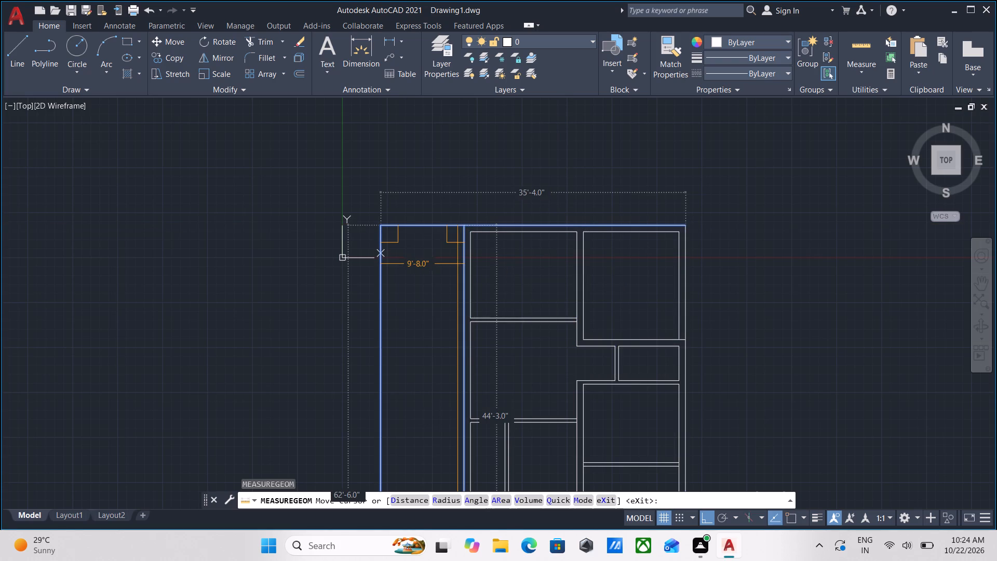
{"action": "scroll", "coordinate": [466, 262], "scroll_direction": "down", "scroll_amount": 1}
{"action": "middle_click_drag", "start_coordinate": [466, 262], "coordinate": [466, 221]}
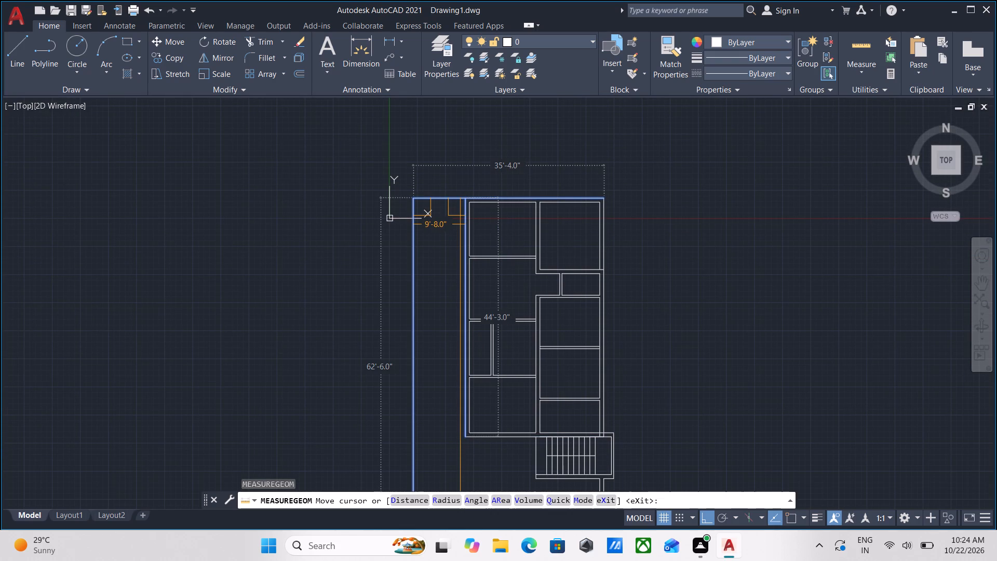
{"action": "key", "text": "Escape"}
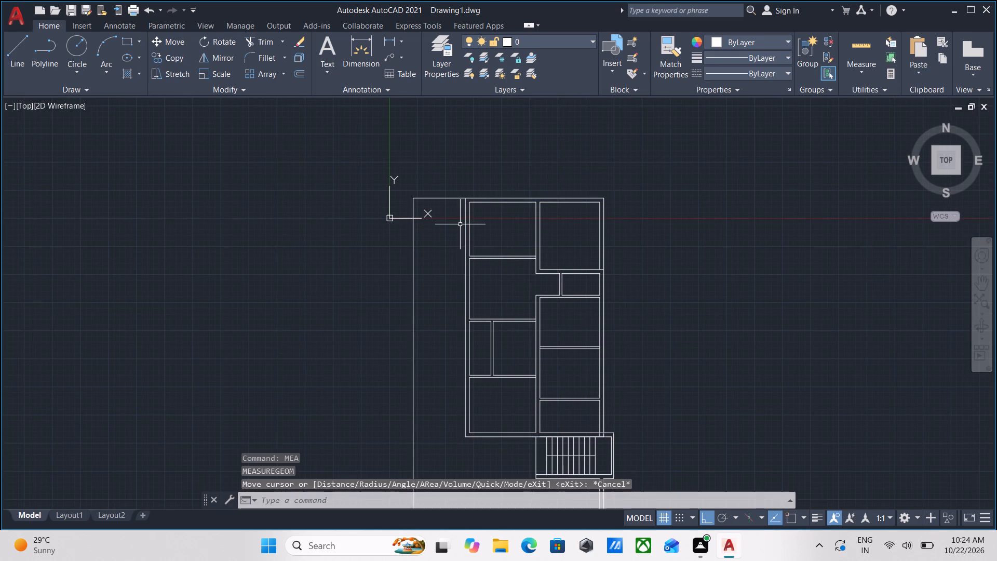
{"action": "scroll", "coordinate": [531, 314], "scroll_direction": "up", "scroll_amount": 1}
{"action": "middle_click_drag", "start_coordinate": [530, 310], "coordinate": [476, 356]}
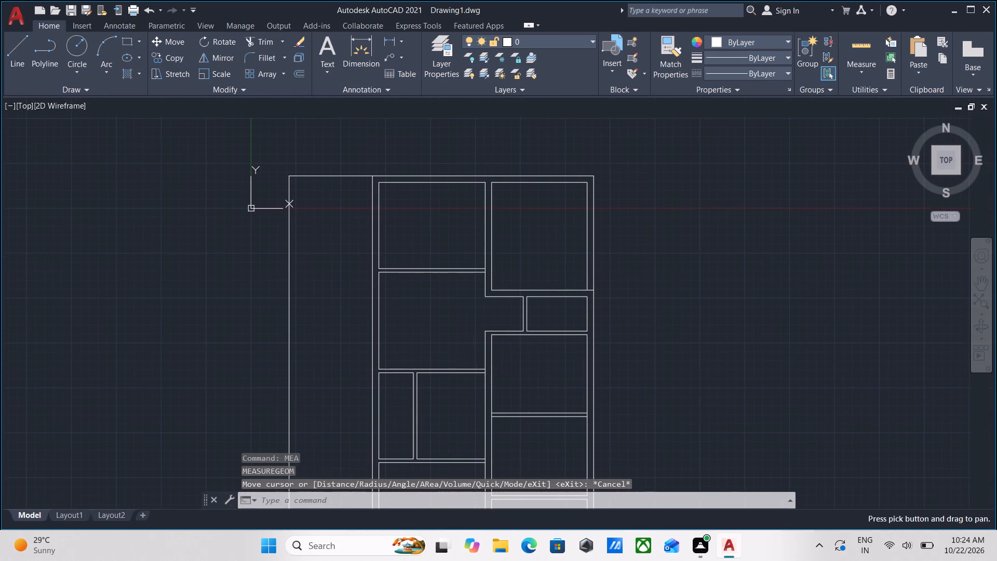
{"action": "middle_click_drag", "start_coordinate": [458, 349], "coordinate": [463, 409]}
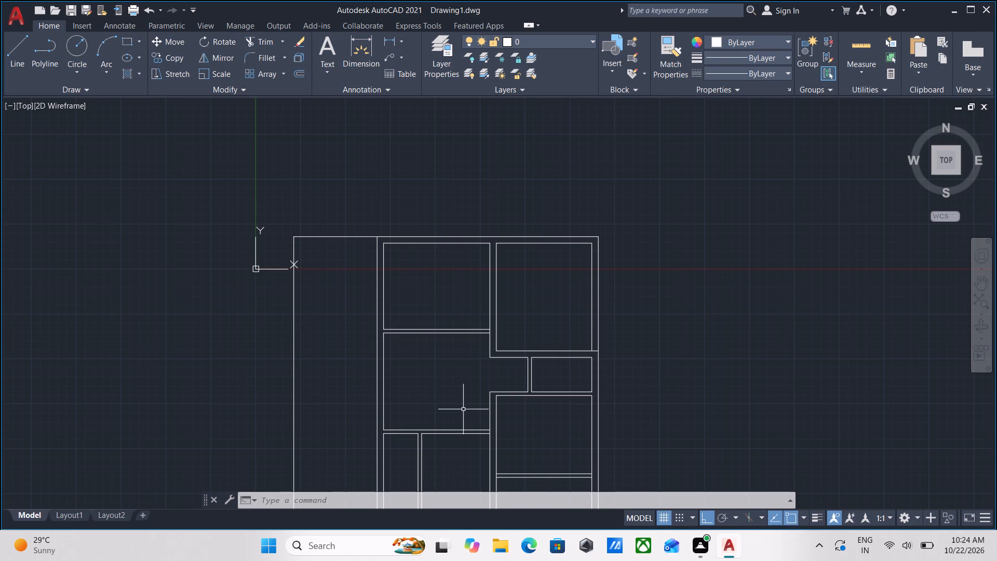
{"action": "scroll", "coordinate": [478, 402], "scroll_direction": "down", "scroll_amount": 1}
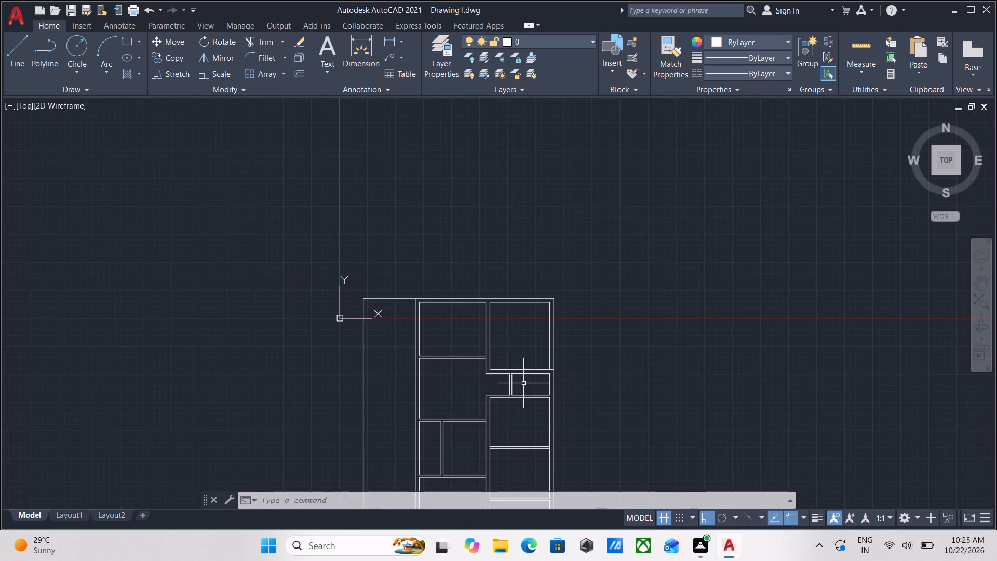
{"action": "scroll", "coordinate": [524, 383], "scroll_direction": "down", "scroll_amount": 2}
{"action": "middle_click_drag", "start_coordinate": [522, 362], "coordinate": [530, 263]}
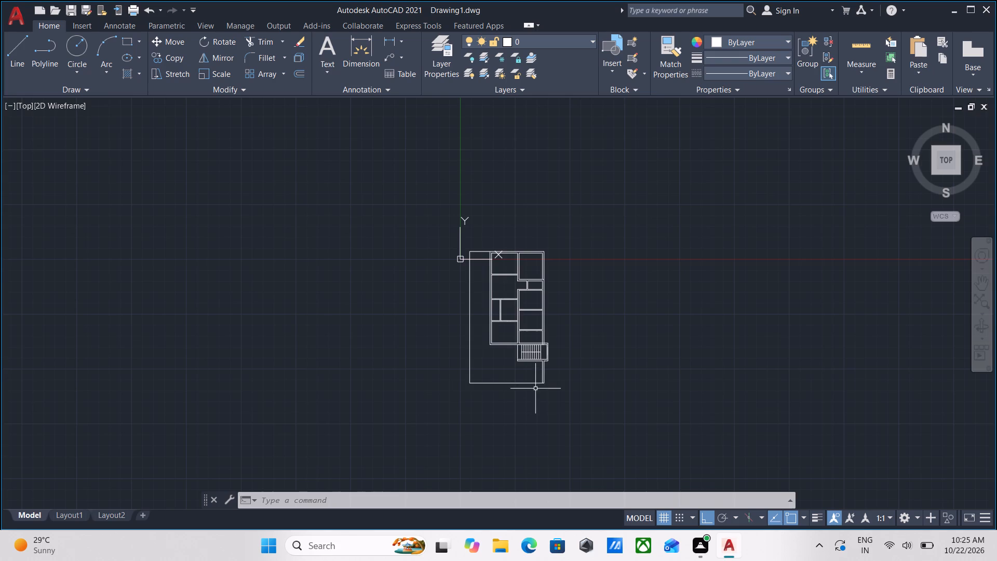
Create a new layer named Stairs in the layer manager and set its colour to cyan.
{"action": "scroll", "coordinate": [553, 439], "scroll_direction": "up", "scroll_amount": 3}
{"action": "middle_click_drag", "start_coordinate": [521, 230], "coordinate": [521, 330]}
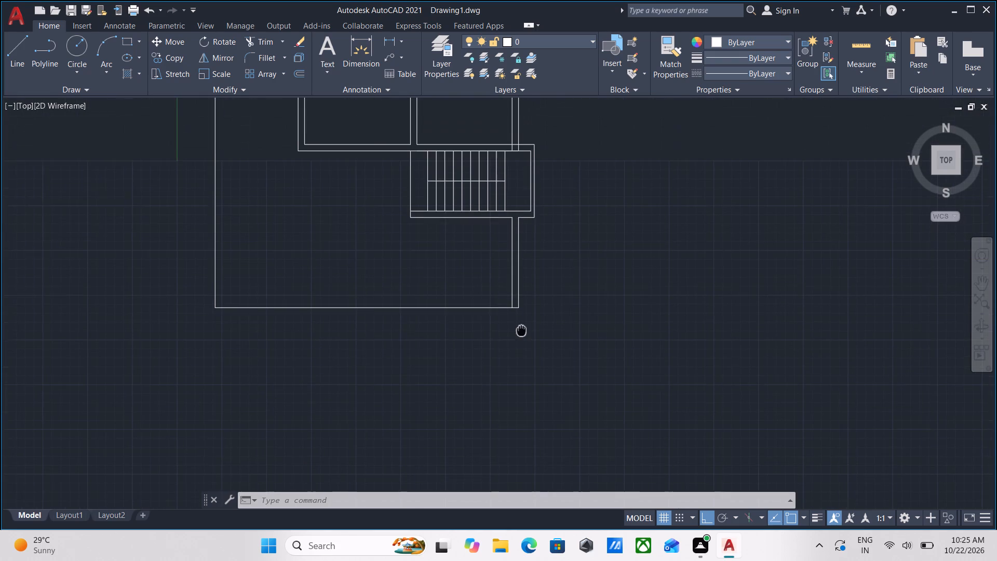
{"action": "middle_click_drag", "start_coordinate": [418, 252], "coordinate": [430, 331]}
{"action": "middle_click_drag", "start_coordinate": [352, 308], "coordinate": [368, 352]}
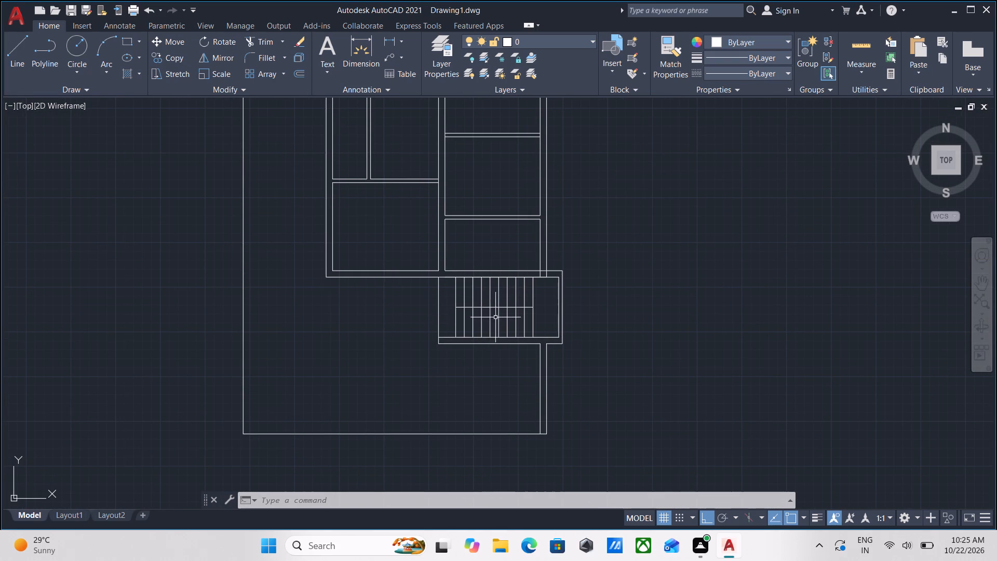
{"action": "scroll", "coordinate": [496, 317], "scroll_direction": "up", "scroll_amount": 1}
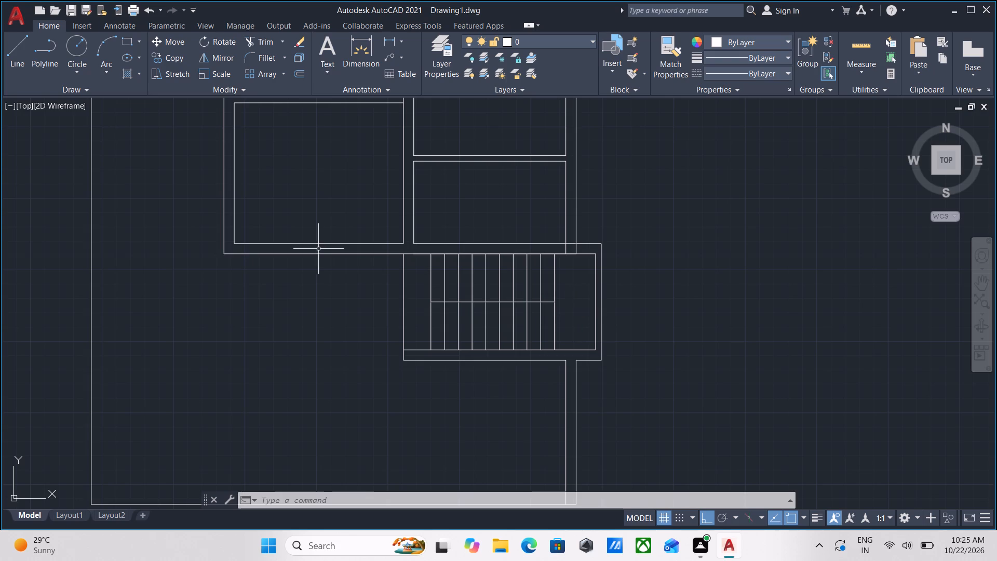
{"action": "middle_click_drag", "start_coordinate": [316, 253], "coordinate": [319, 297]}
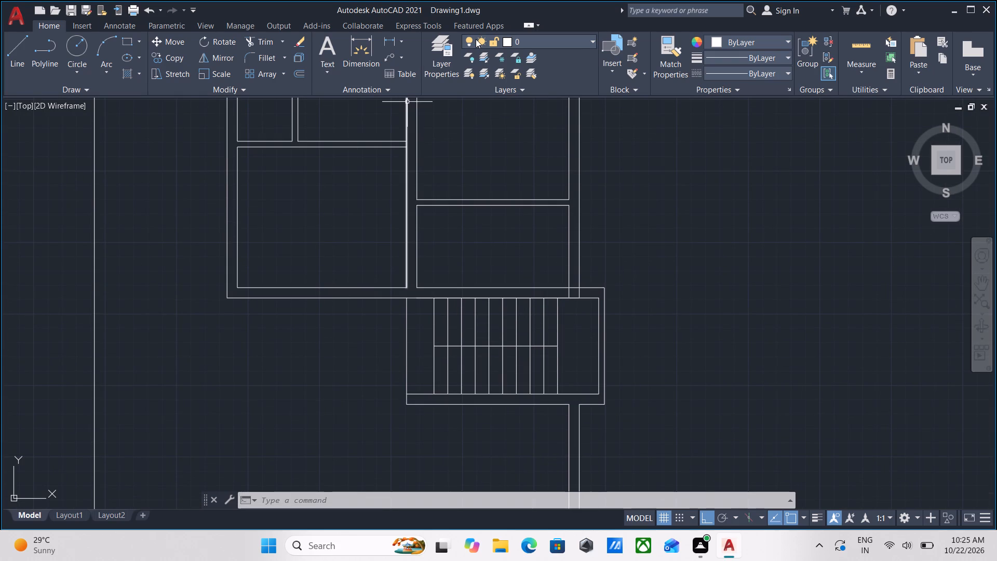
{"action": "left_click", "coordinate": [443, 55]}
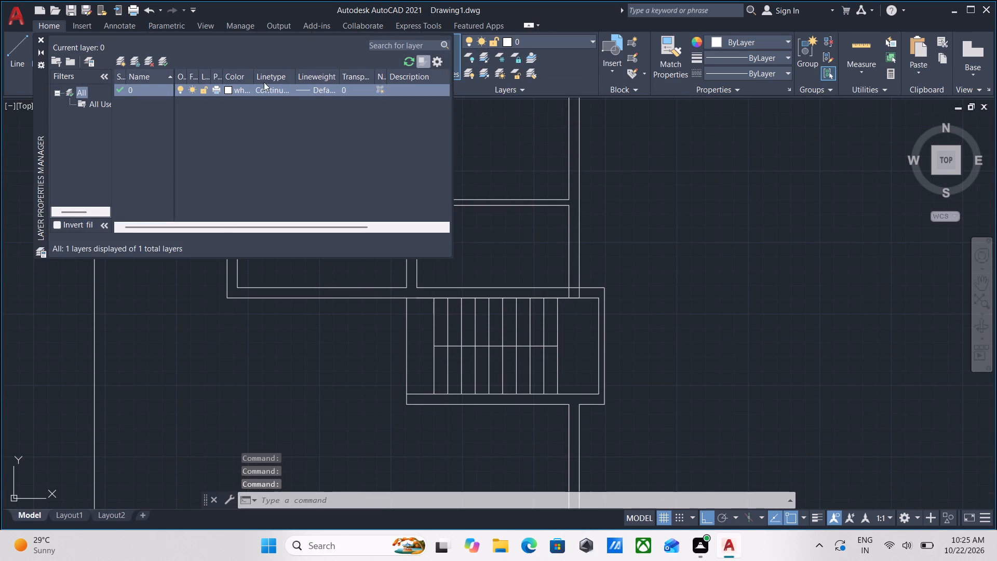
{"action": "left_click", "coordinate": [127, 61]}
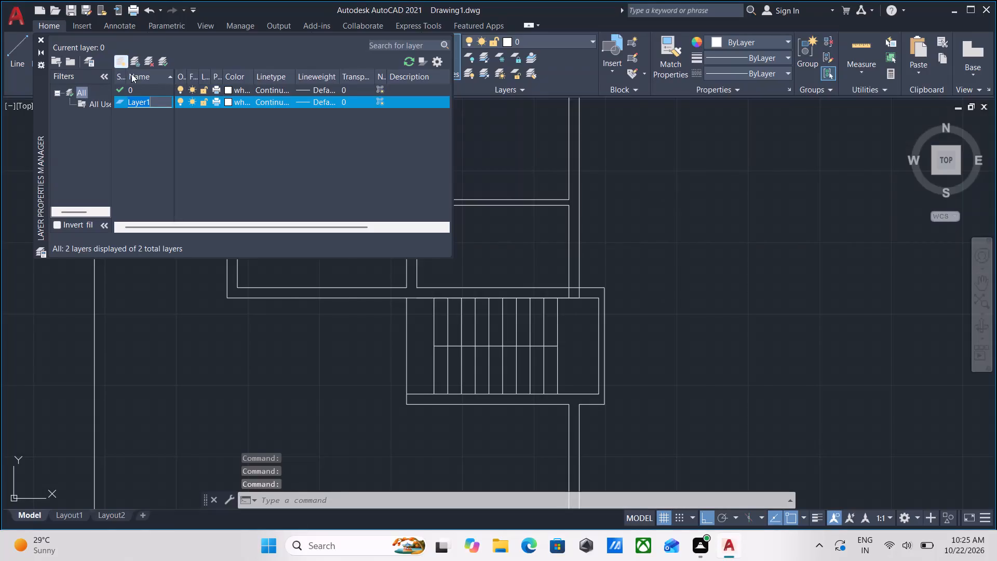
{"action": "key", "text": "BackSpace"}
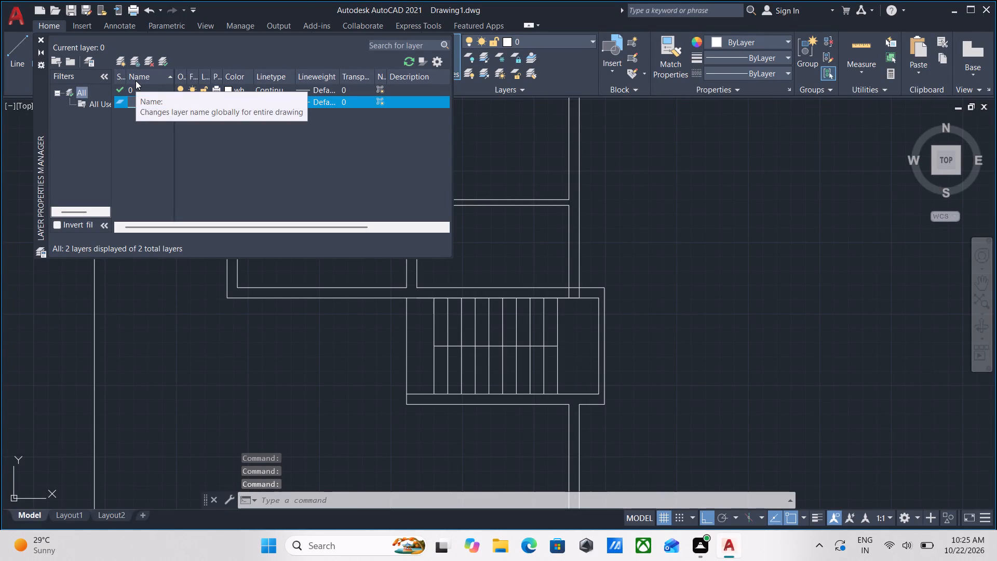
{"action": "key", "text": "s"}
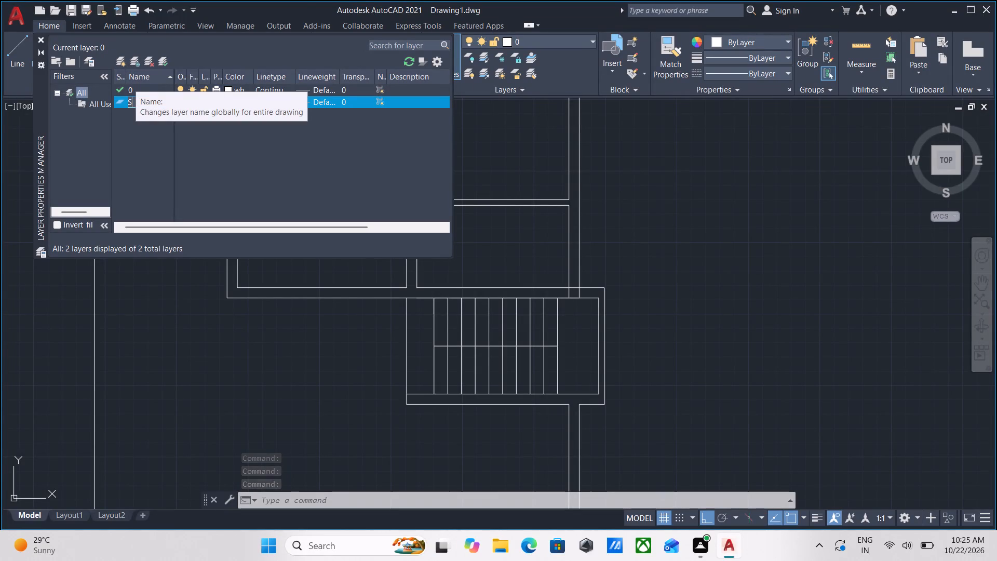
{"action": "type", "text": "tairs"}
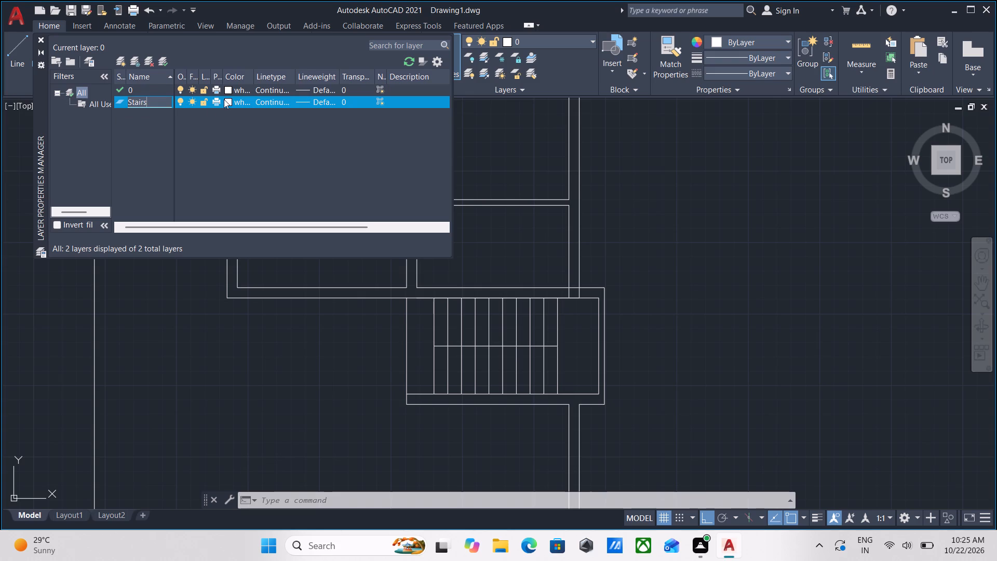
{"action": "left_click", "coordinate": [226, 99]}
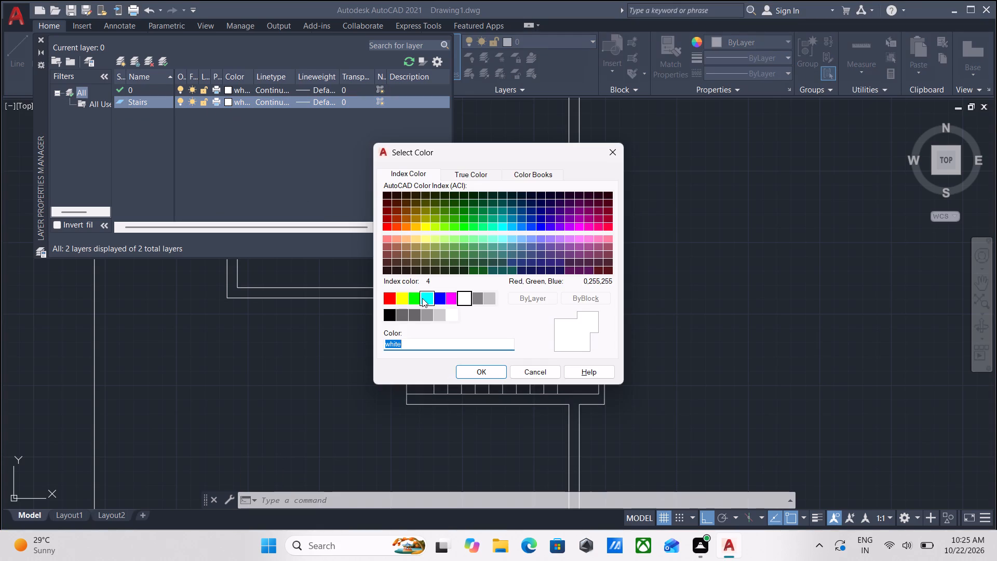
{"action": "left_click", "coordinate": [422, 298]}
{"action": "left_click", "coordinate": [467, 376]}
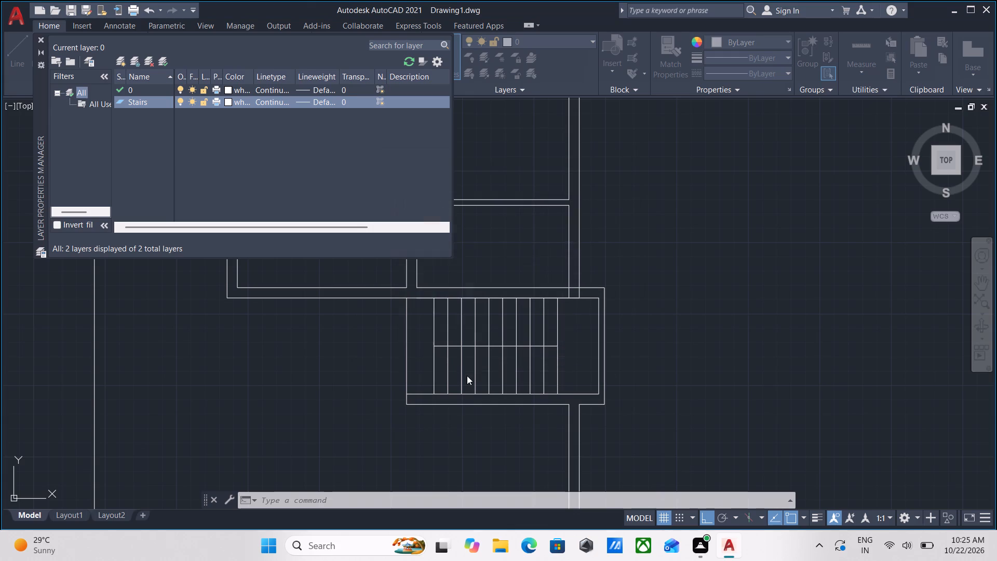
Add two more layers named text and DOORS, keeping the cyan colour of the Stairs layer.
{"action": "left_click", "coordinate": [121, 59]}
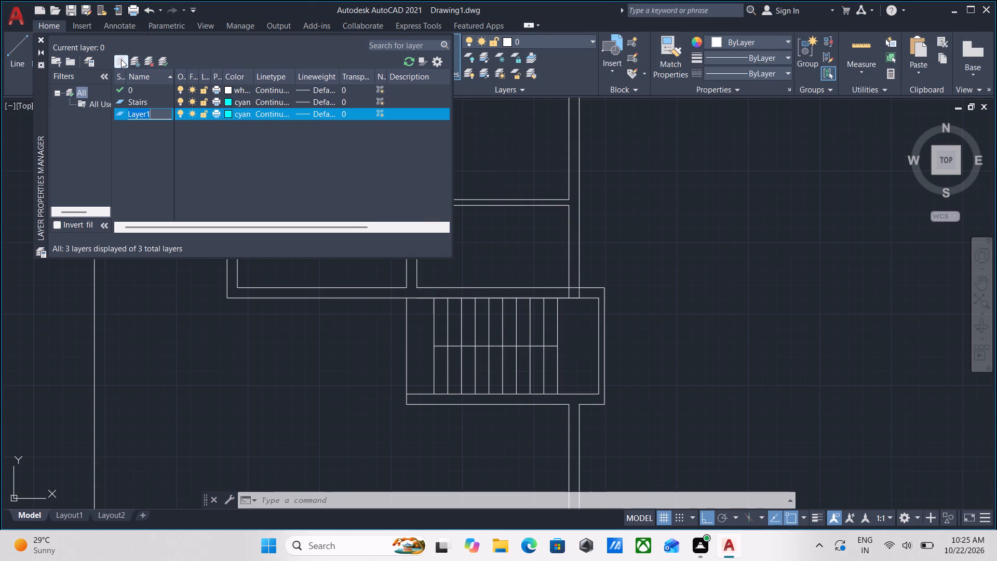
{"action": "key", "text": "BackSpace"}
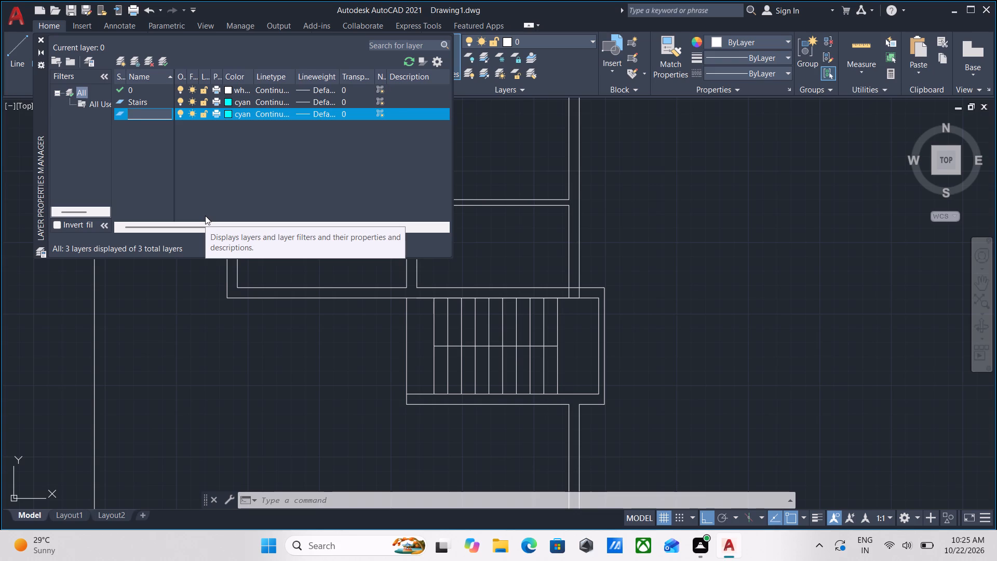
{"action": "type", "text": "text"}
{"action": "left_click", "coordinate": [118, 62]}
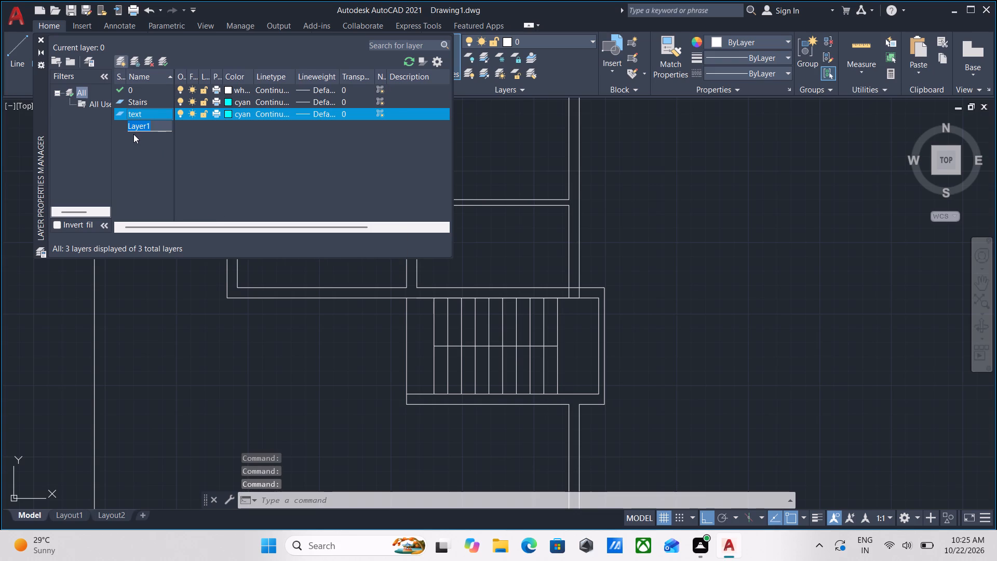
{"action": "key", "text": "BackSpace"}
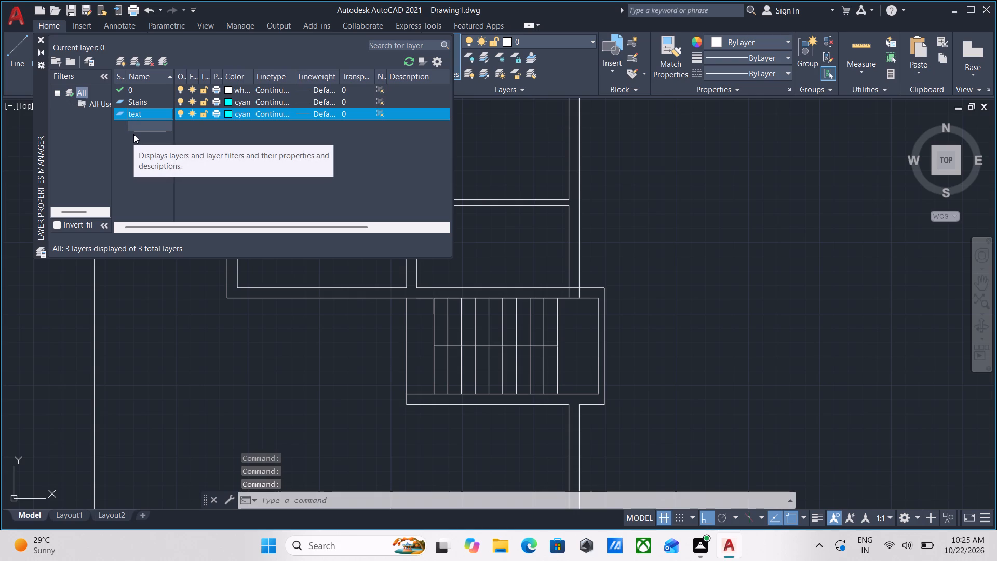
{"action": "type", "text": "DOORS"}
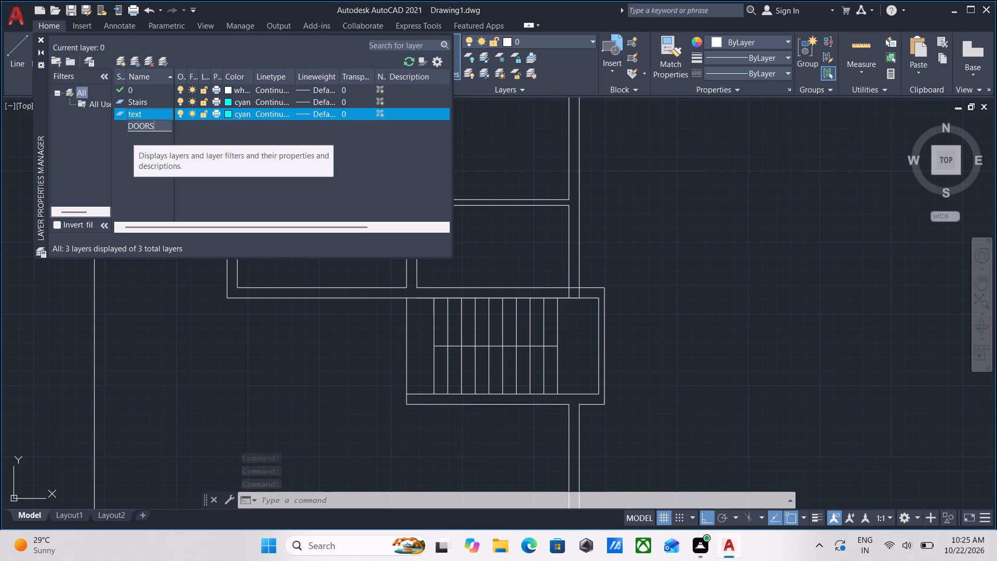
Add another new layer after DOORS and select its default name for renaming.
{"action": "left_click", "coordinate": [119, 62]}
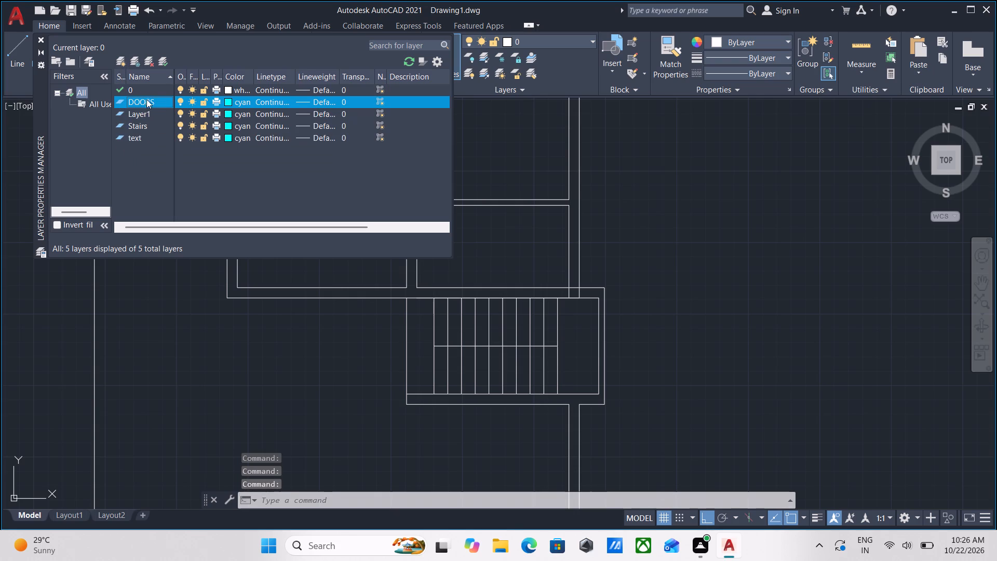
{"action": "left_click", "coordinate": [144, 115]}
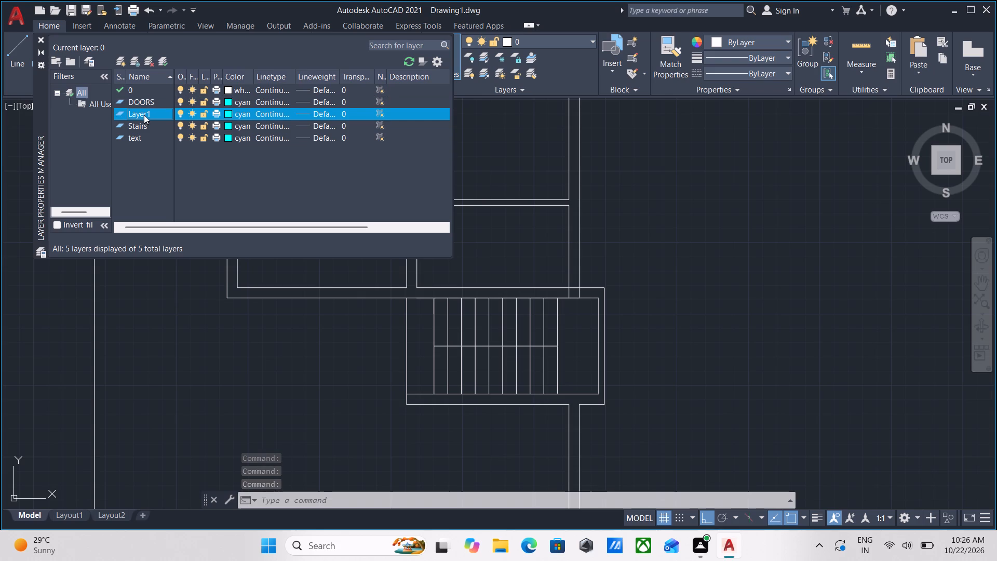
{"action": "left_click", "coordinate": [160, 120]}
{"action": "left_click", "coordinate": [154, 108]}
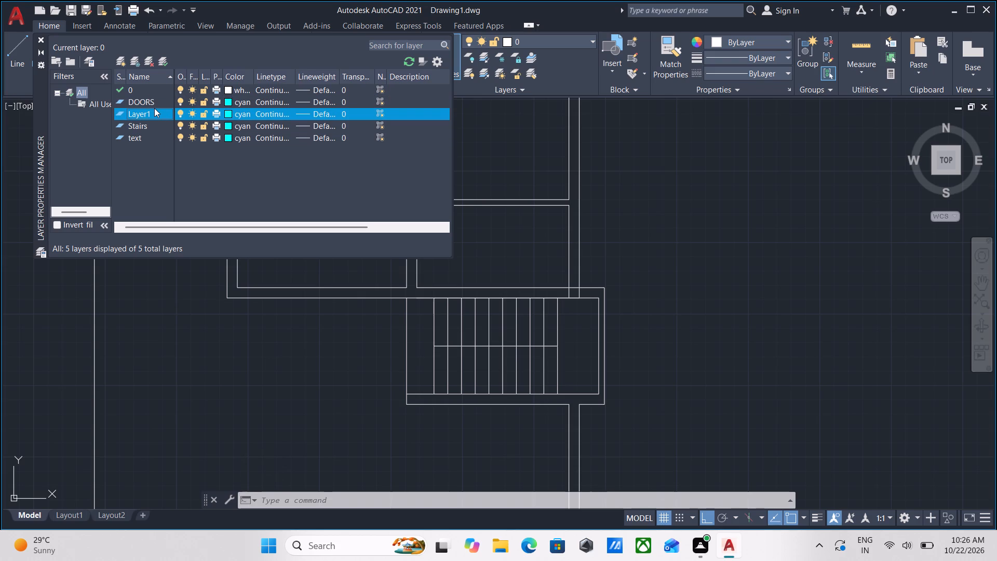
Name the new cyan layer WINDOWS, make it the current layer, and close the layer manager.
{"action": "key", "text": "BackSpace"}
{"action": "right_click", "coordinate": [128, 113]}
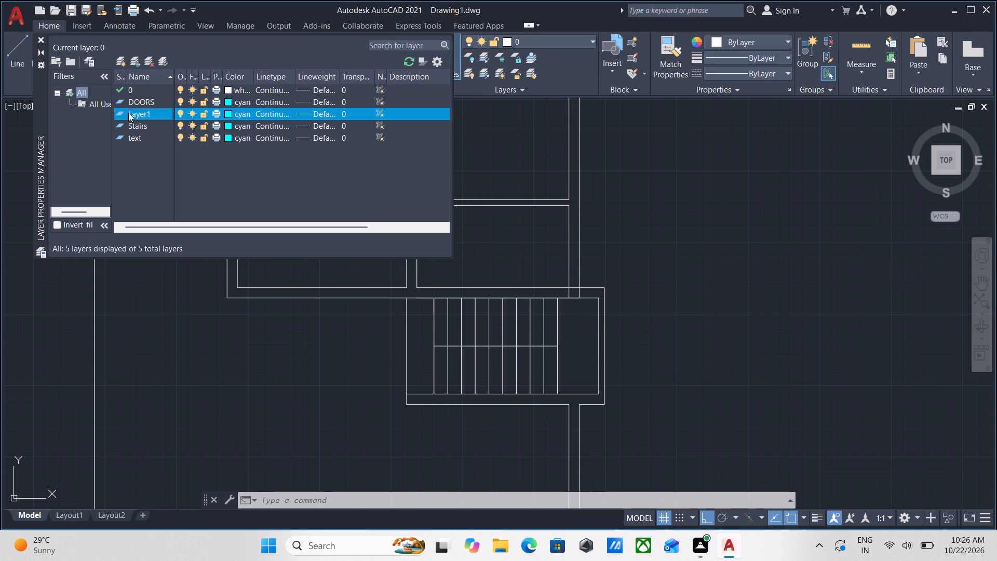
{"action": "left_click", "coordinate": [128, 113]}
{"action": "left_click", "coordinate": [117, 116]}
{"action": "double_click", "coordinate": [149, 116]}
{"action": "left_click", "coordinate": [151, 116]}
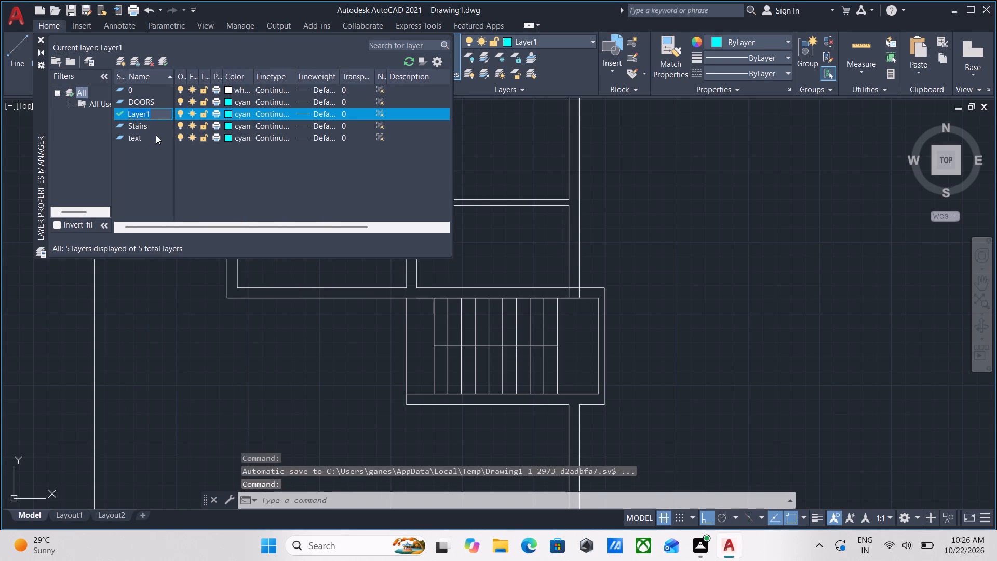
{"action": "key", "text": "BackSpace"}
{"action": "type", "text": "WINDOWS"}
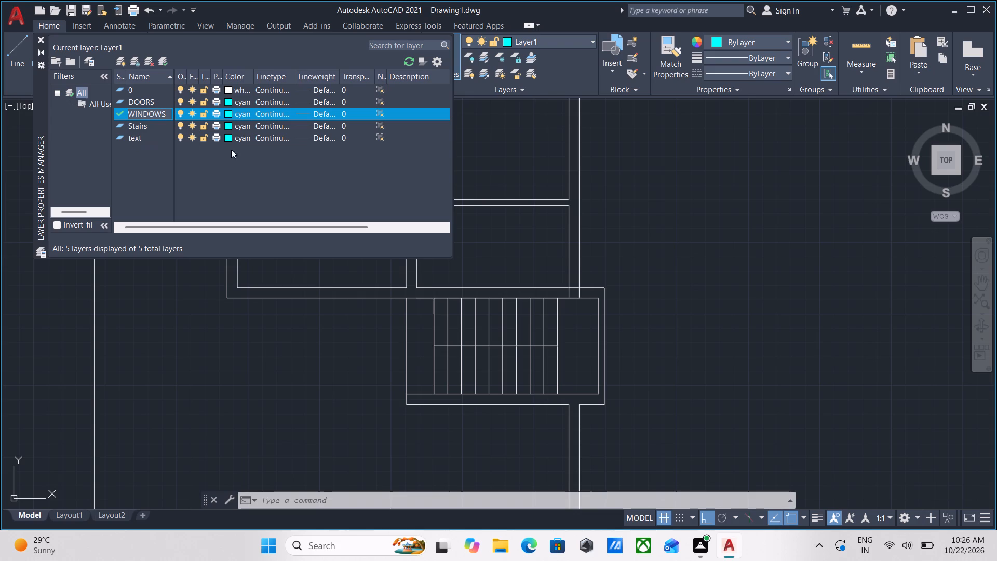
{"action": "left_click", "coordinate": [127, 140]}
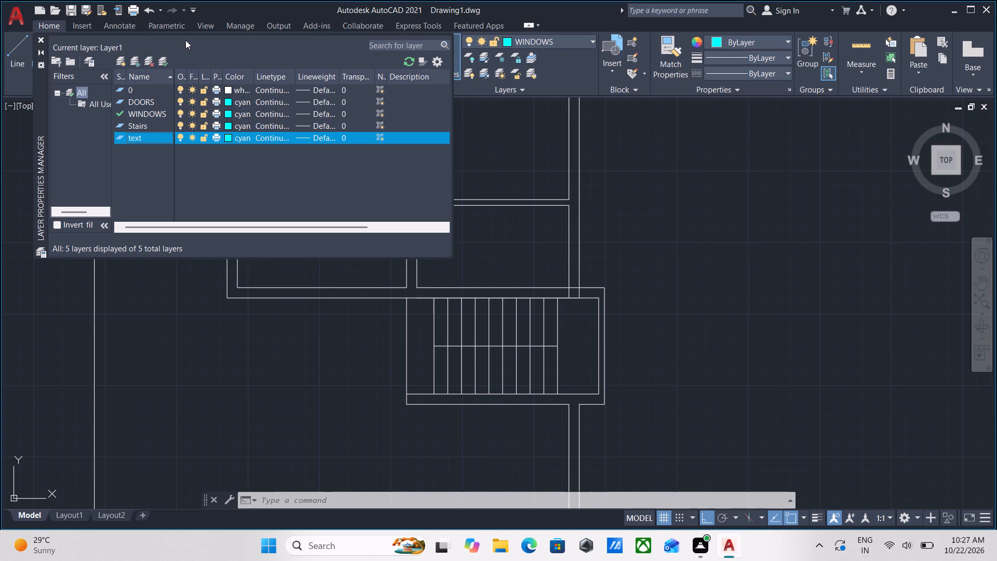
{"action": "left_click", "coordinate": [41, 35]}
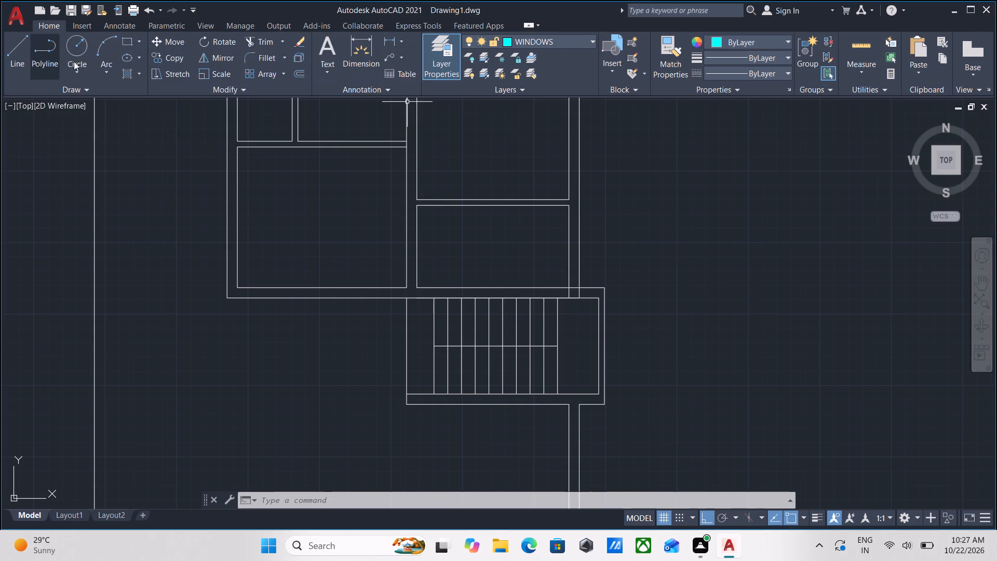
Look over the whole floor plan, from the staircase up to the top-row rooms and the open side strip.
{"action": "scroll", "coordinate": [337, 238], "scroll_direction": "down", "scroll_amount": 2}
{"action": "middle_click_drag", "start_coordinate": [339, 238], "coordinate": [414, 296]}
{"action": "middle_click_drag", "start_coordinate": [326, 207], "coordinate": [377, 309]}
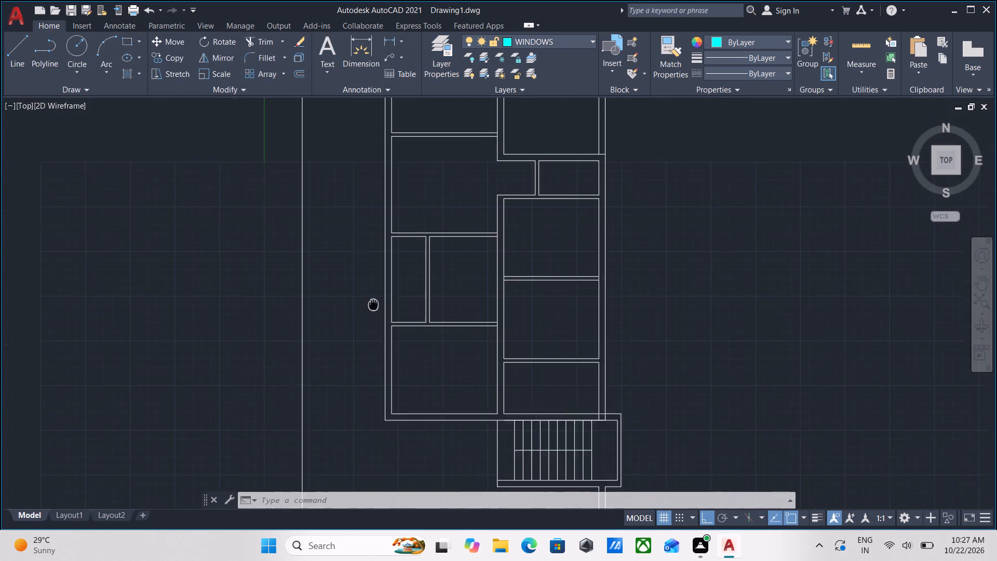
{"action": "middle_click_drag", "start_coordinate": [377, 309], "coordinate": [378, 310]}
{"action": "middle_click_drag", "start_coordinate": [331, 224], "coordinate": [392, 298]}
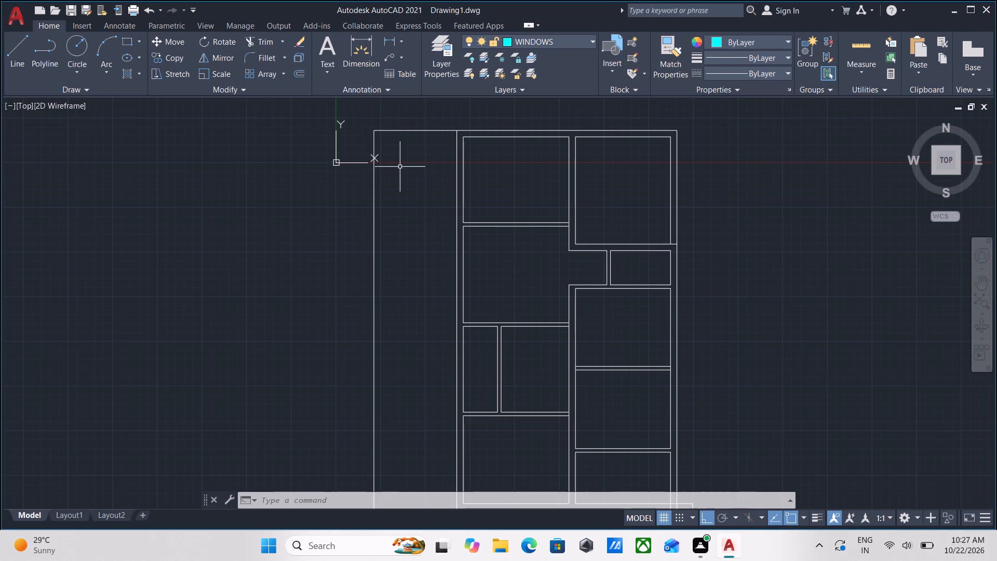
{"action": "middle_click_drag", "start_coordinate": [502, 199], "coordinate": [495, 252]}
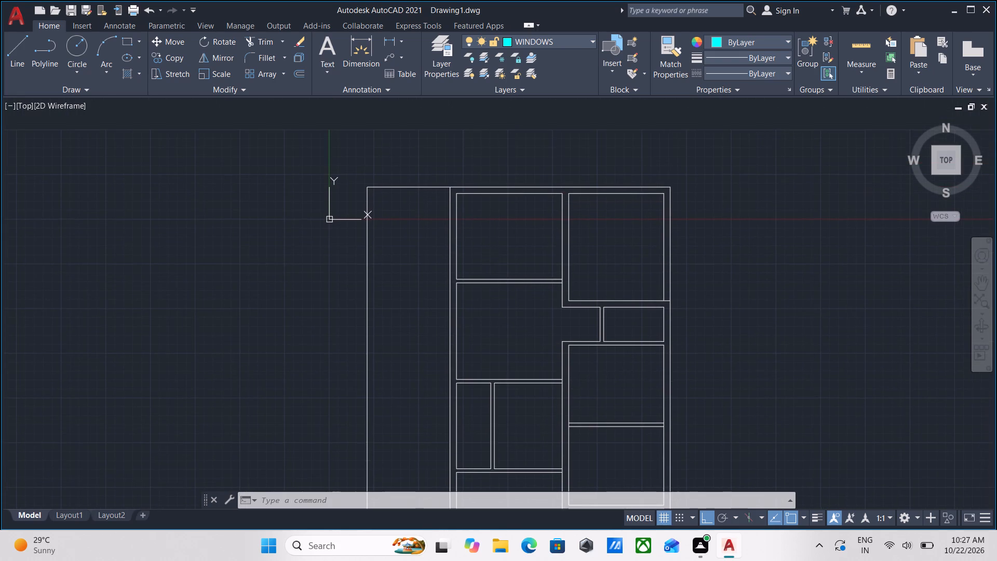
{"action": "middle_click_drag", "start_coordinate": [495, 252], "coordinate": [506, 215]}
{"action": "scroll", "coordinate": [506, 215], "scroll_direction": "up", "scroll_amount": 1}
{"action": "scroll", "coordinate": [507, 213], "scroll_direction": "down", "scroll_amount": 1}
{"action": "middle_click_drag", "start_coordinate": [507, 213], "coordinate": [503, 255]}
{"action": "middle_click", "coordinate": [502, 236]}
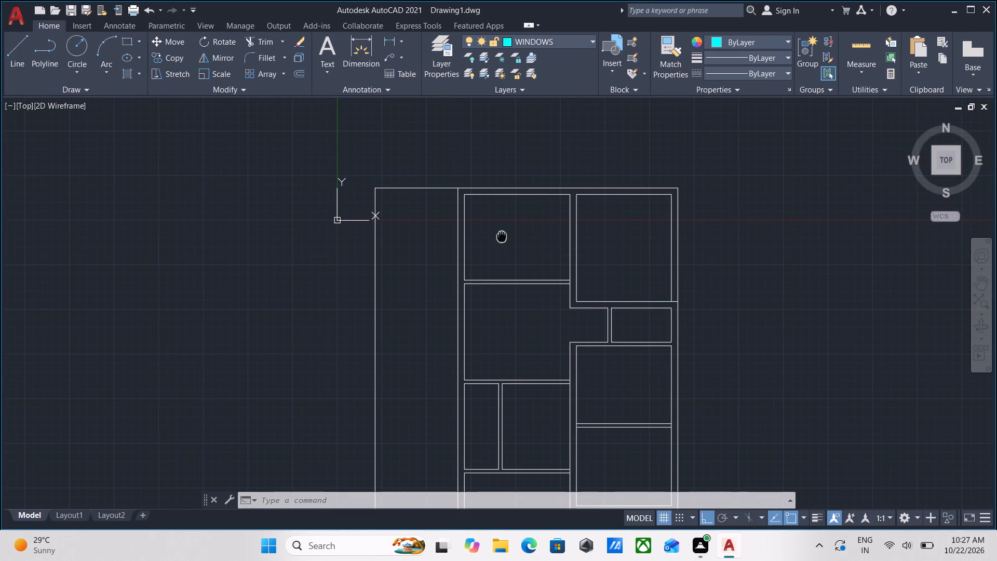
{"action": "scroll", "coordinate": [502, 236], "scroll_direction": "down", "scroll_amount": 2}
{"action": "scroll", "coordinate": [505, 274], "scroll_direction": "up", "scroll_amount": 2}
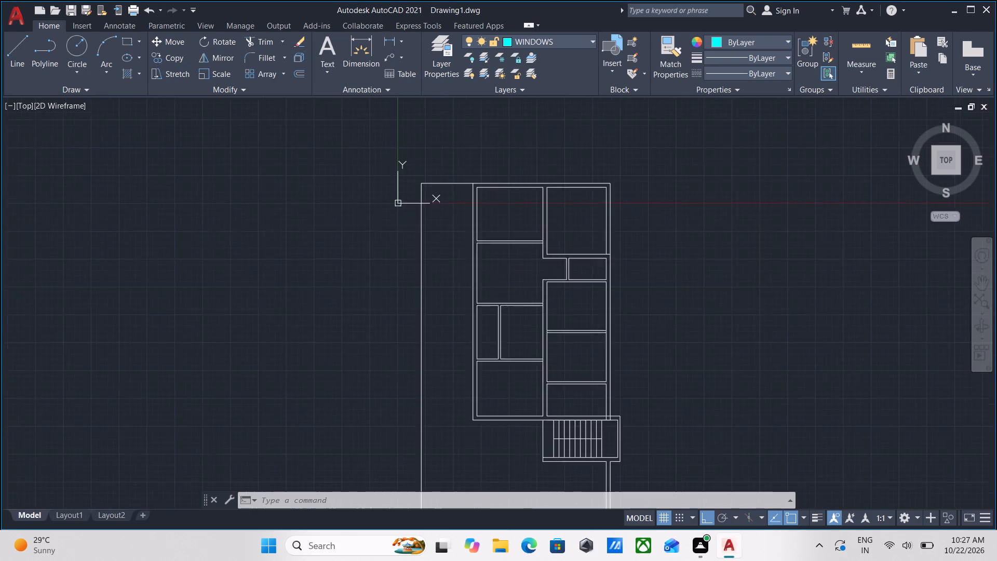
{"action": "scroll", "coordinate": [506, 280], "scroll_direction": "down", "scroll_amount": 1}
{"action": "scroll", "coordinate": [504, 236], "scroll_direction": "down", "scroll_amount": 1}
{"action": "middle_click_drag", "start_coordinate": [504, 247], "coordinate": [504, 249]}
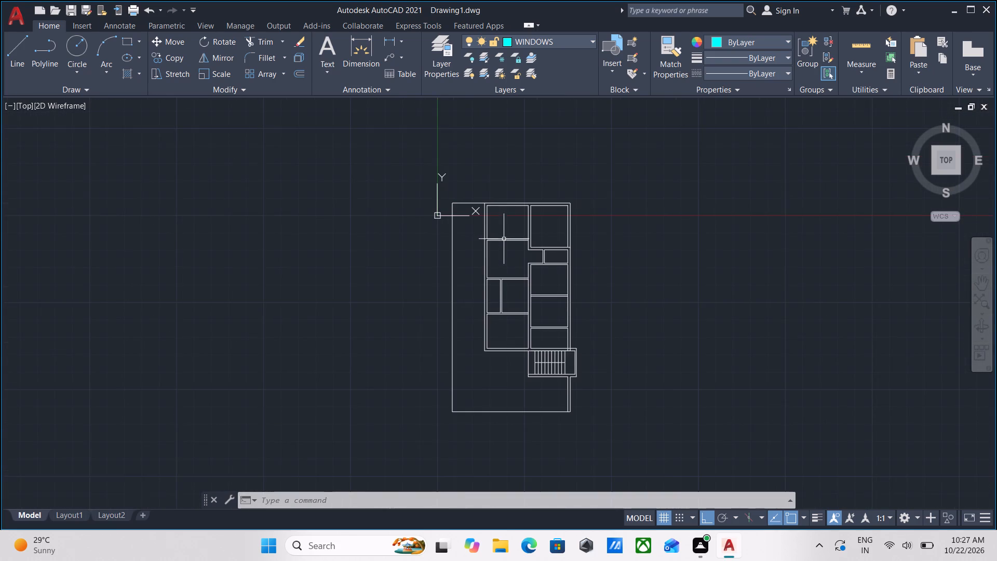
{"action": "middle_click_drag", "start_coordinate": [504, 249], "coordinate": [507, 277]}
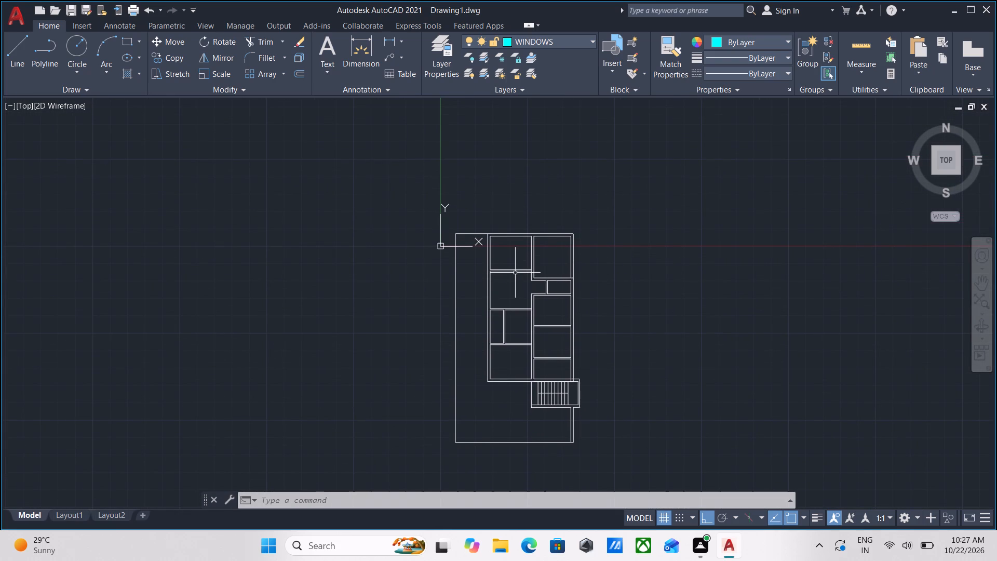
{"action": "scroll", "coordinate": [483, 261], "scroll_direction": "down", "scroll_amount": 1}
{"action": "scroll", "coordinate": [475, 251], "scroll_direction": "up", "scroll_amount": 4}
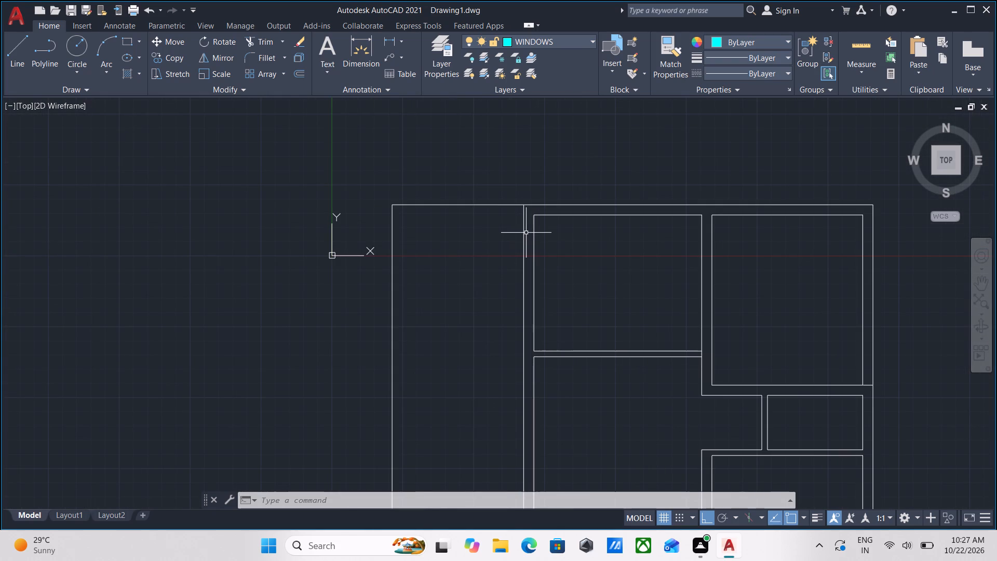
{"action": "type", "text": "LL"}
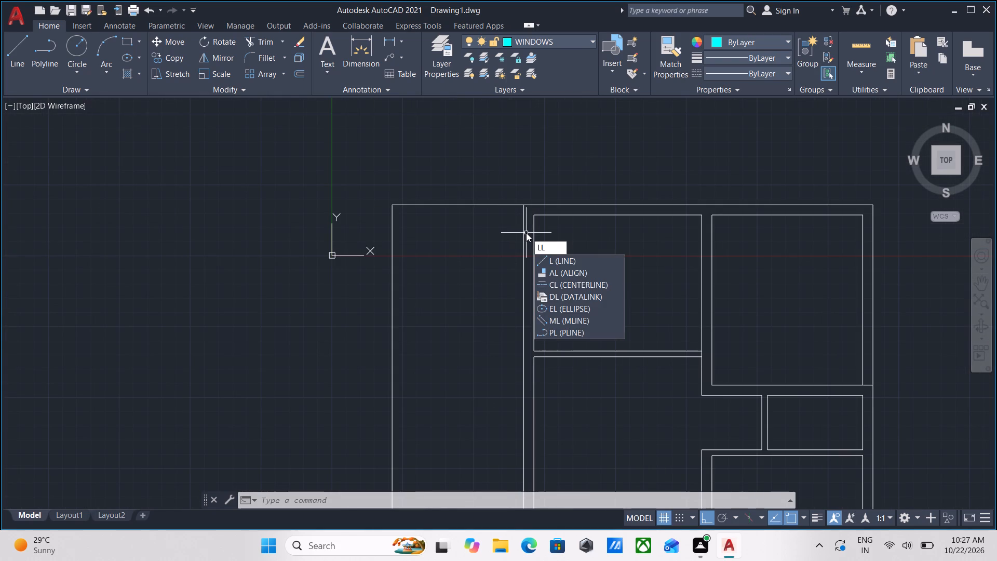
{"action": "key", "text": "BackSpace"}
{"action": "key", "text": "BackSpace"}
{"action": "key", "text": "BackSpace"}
Make layer 0 the current layer.
{"action": "left_click", "coordinate": [572, 39]}
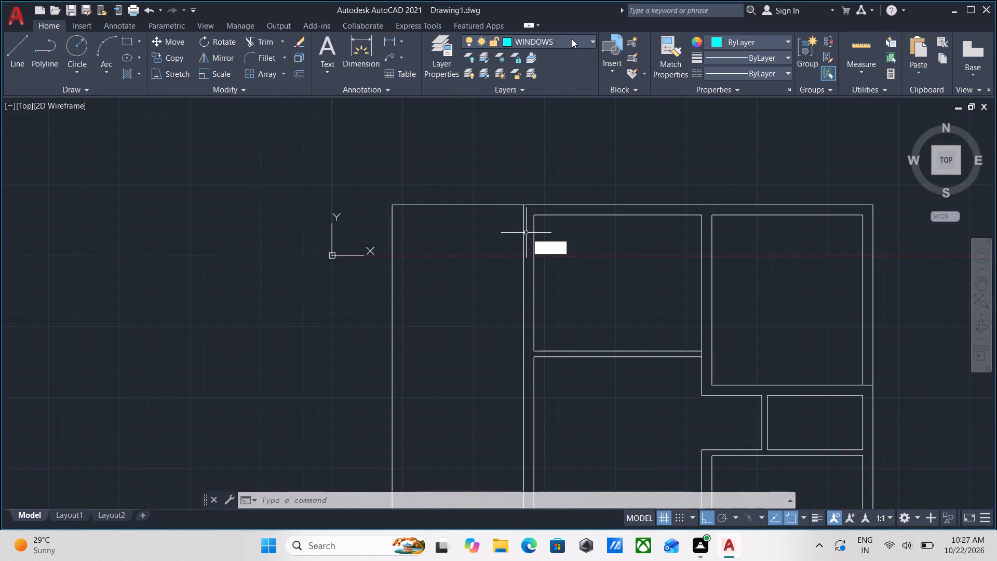
{"action": "scroll", "coordinate": [561, 44], "scroll_direction": "up", "scroll_amount": 1}
{"action": "left_click", "coordinate": [571, 38]}
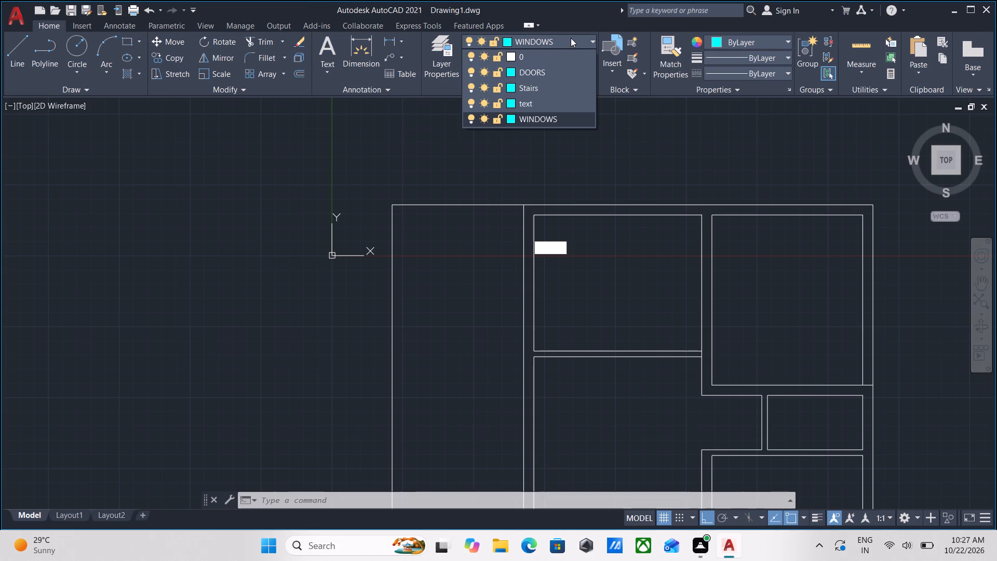
{"action": "left_click", "coordinate": [550, 58]}
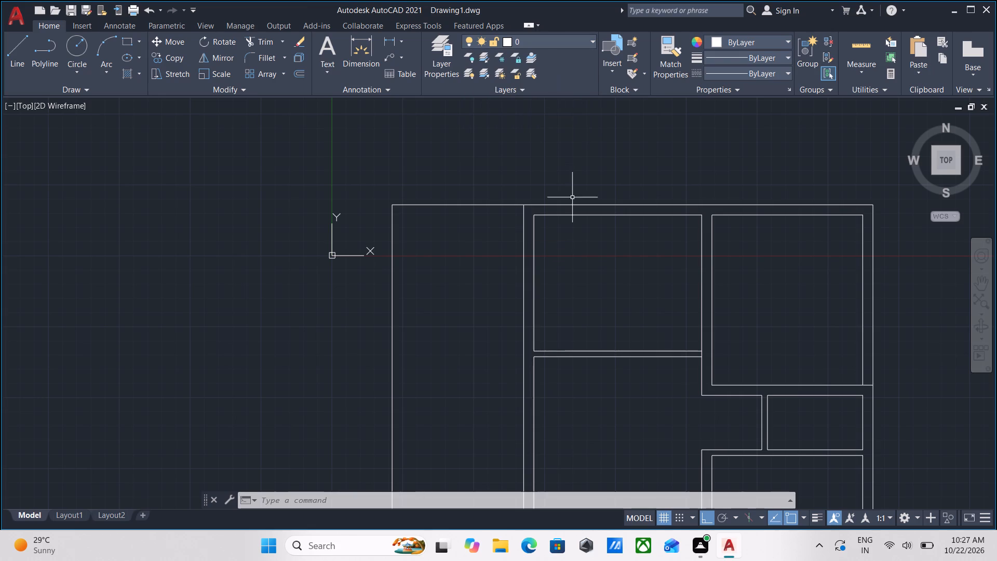
Open the Linetype Manager and bring up the acad.lin linetypes available for loading.
{"action": "scroll", "coordinate": [568, 240], "scroll_direction": "up", "scroll_amount": 2}
{"action": "middle_click_drag", "start_coordinate": [469, 160], "coordinate": [506, 242]}
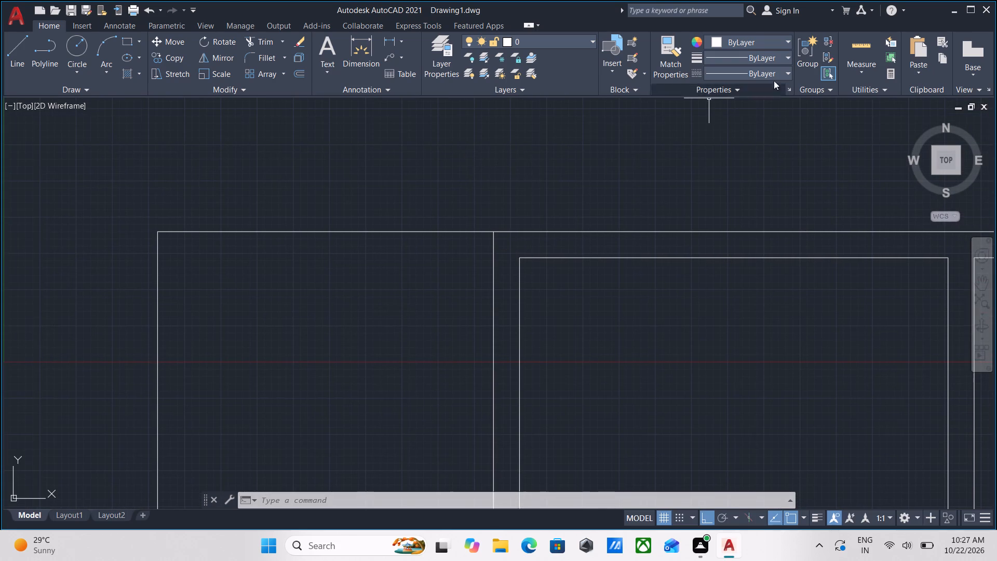
{"action": "left_click", "coordinate": [775, 75]}
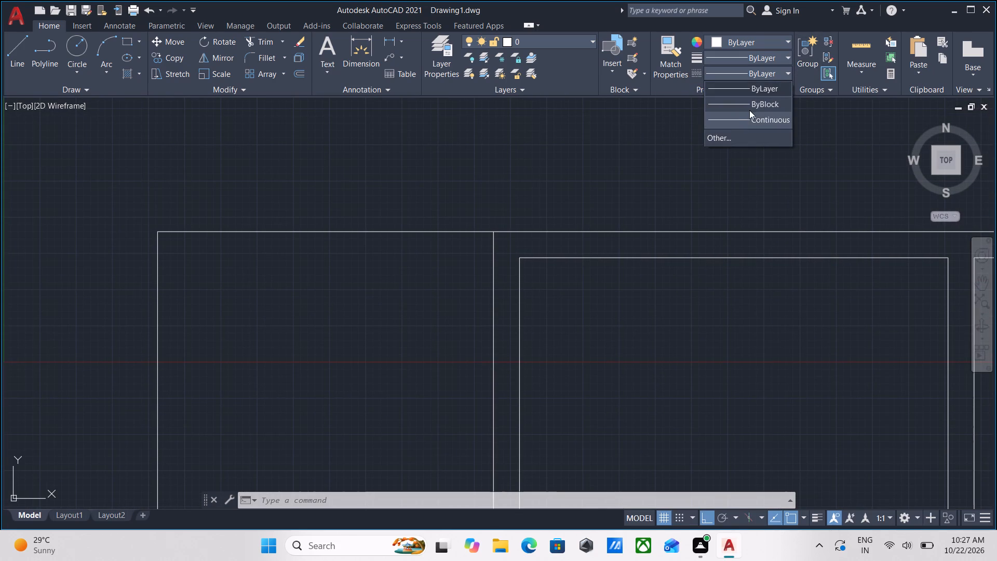
{"action": "left_click", "coordinate": [722, 134]}
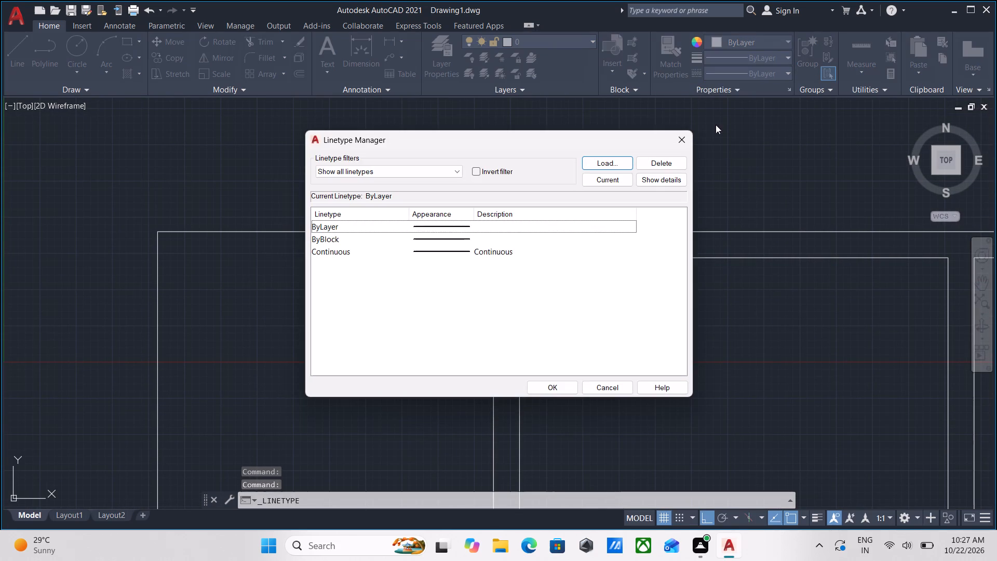
{"action": "left_click", "coordinate": [610, 165]}
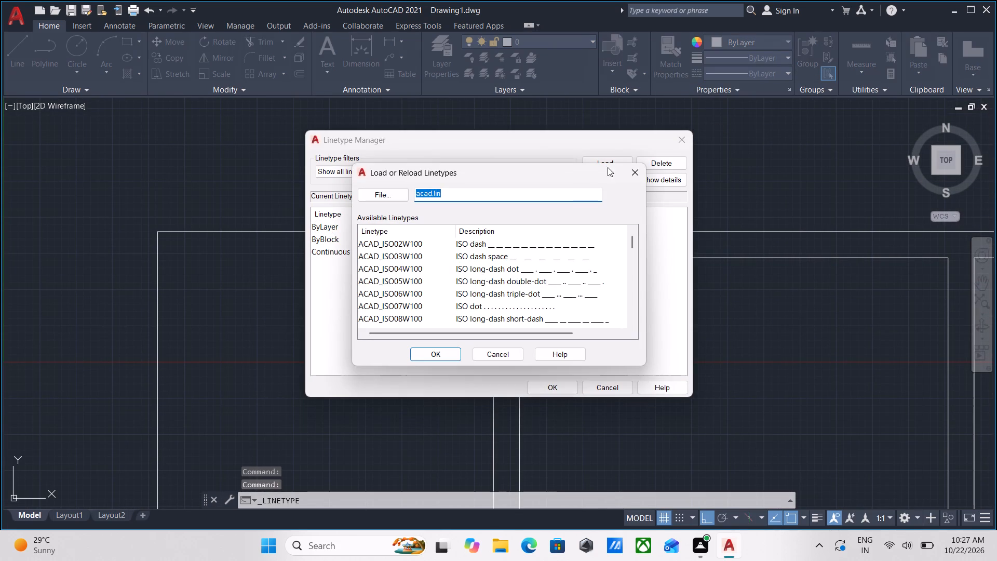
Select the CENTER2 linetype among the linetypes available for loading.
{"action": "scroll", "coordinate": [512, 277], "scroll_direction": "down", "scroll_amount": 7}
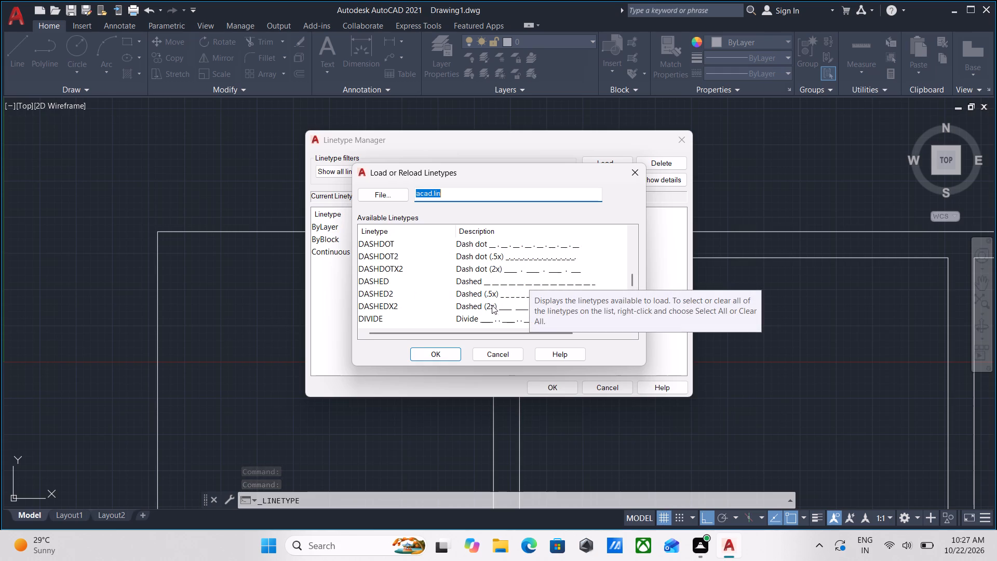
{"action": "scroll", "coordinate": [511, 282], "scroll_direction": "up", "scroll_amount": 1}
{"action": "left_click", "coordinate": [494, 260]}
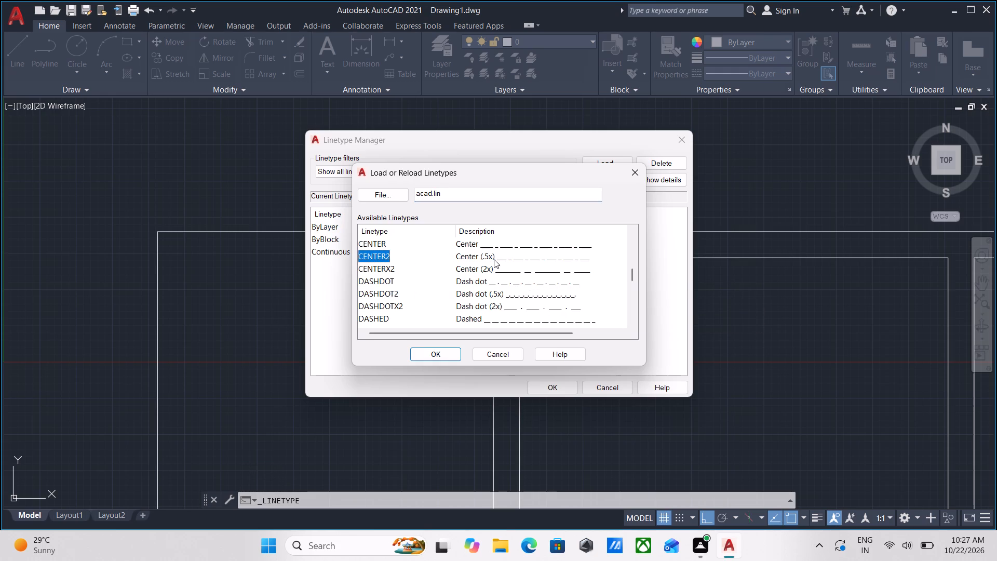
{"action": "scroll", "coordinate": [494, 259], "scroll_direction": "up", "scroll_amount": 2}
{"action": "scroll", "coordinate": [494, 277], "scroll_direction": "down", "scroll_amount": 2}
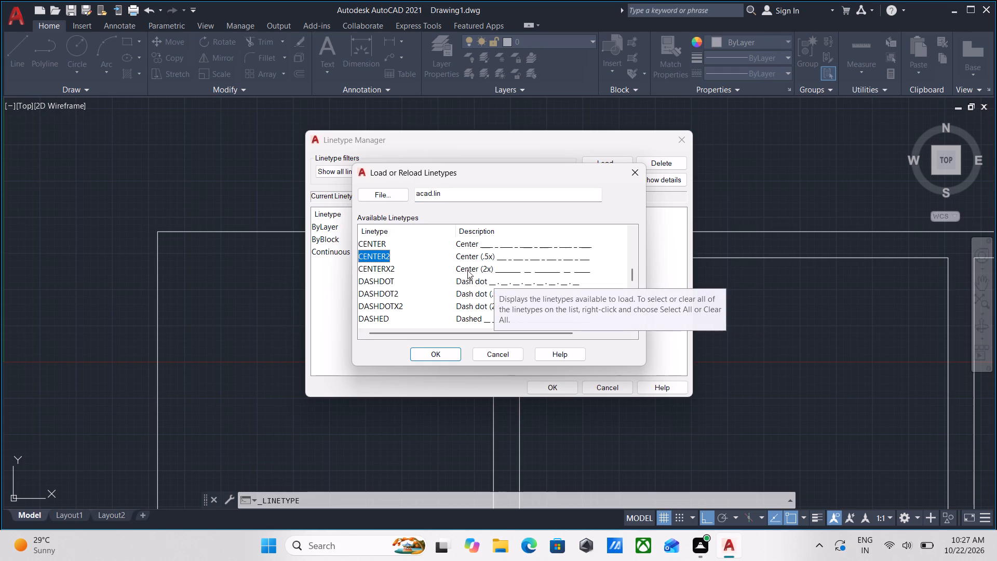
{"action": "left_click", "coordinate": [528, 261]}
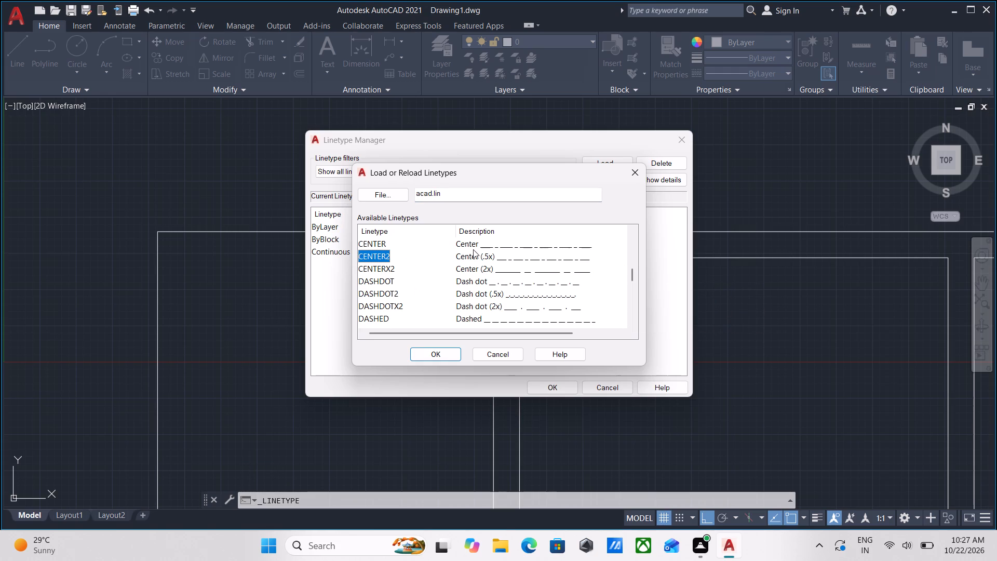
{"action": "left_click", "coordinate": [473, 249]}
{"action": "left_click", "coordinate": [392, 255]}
Look through the available dashed, dotted, hidden and phantom linetypes for a suitable pattern.
{"action": "scroll", "coordinate": [397, 253], "scroll_direction": "down", "scroll_amount": 3}
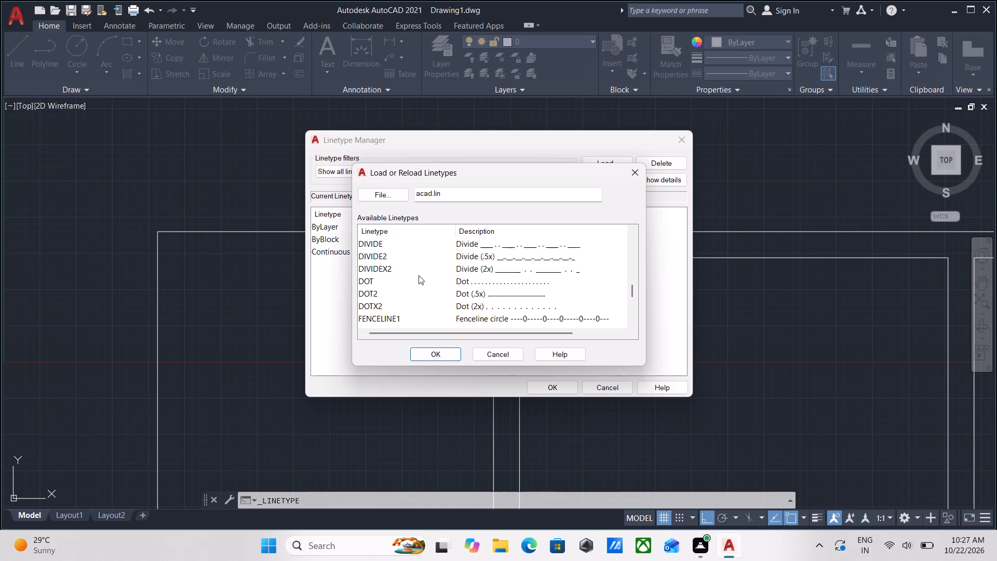
{"action": "scroll", "coordinate": [483, 316], "scroll_direction": "down", "scroll_amount": 8}
{"action": "scroll", "coordinate": [504, 310], "scroll_direction": "up", "scroll_amount": 7}
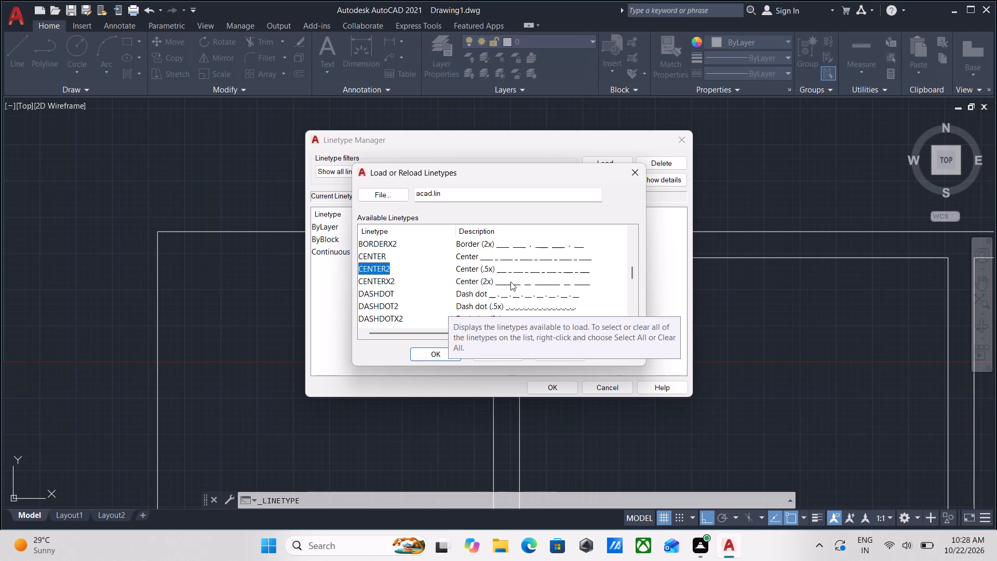
{"action": "scroll", "coordinate": [510, 282], "scroll_direction": "up", "scroll_amount": 3}
{"action": "scroll", "coordinate": [511, 274], "scroll_direction": "down", "scroll_amount": 4}
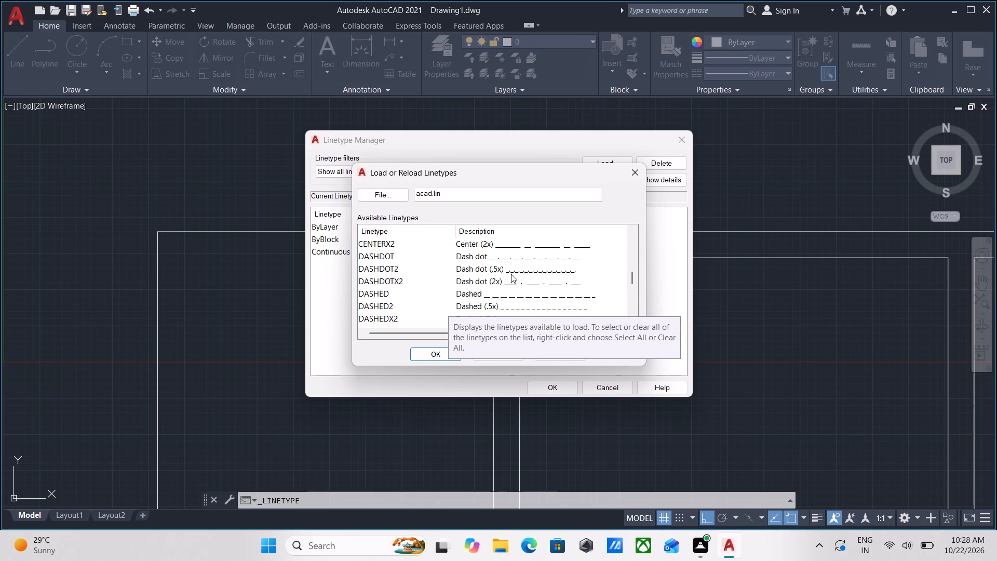
{"action": "scroll", "coordinate": [511, 274], "scroll_direction": "down", "scroll_amount": 10}
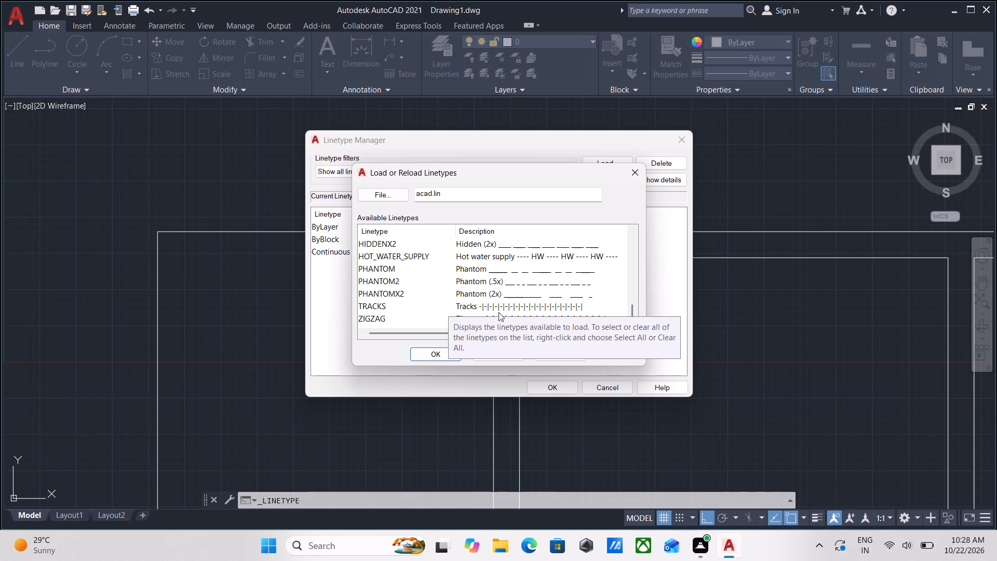
{"action": "scroll", "coordinate": [516, 297], "scroll_direction": "up", "scroll_amount": 1}
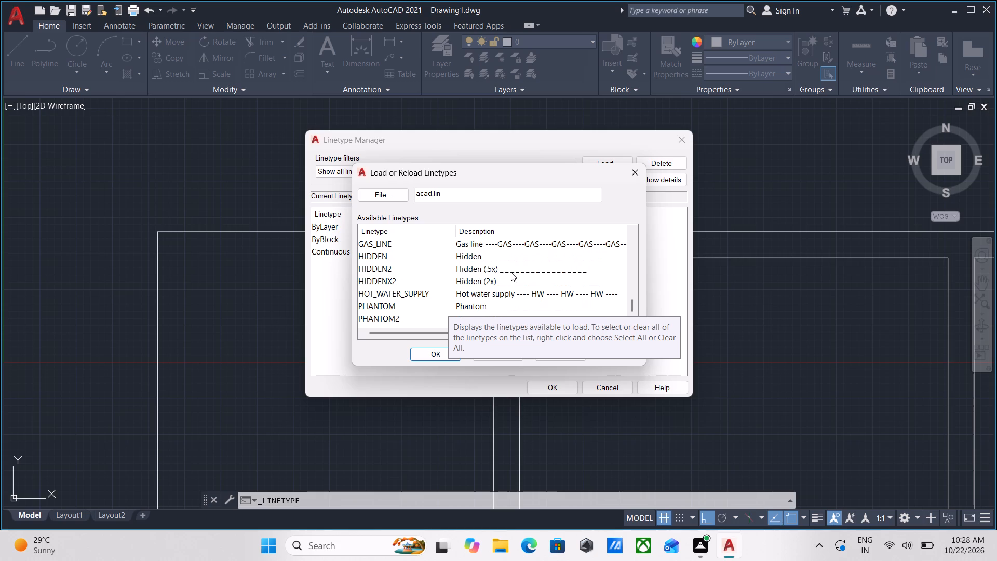
Load the HIDDEN linetype from acad.lin into the drawing and close the Linetype Manager.
{"action": "left_click", "coordinate": [468, 256]}
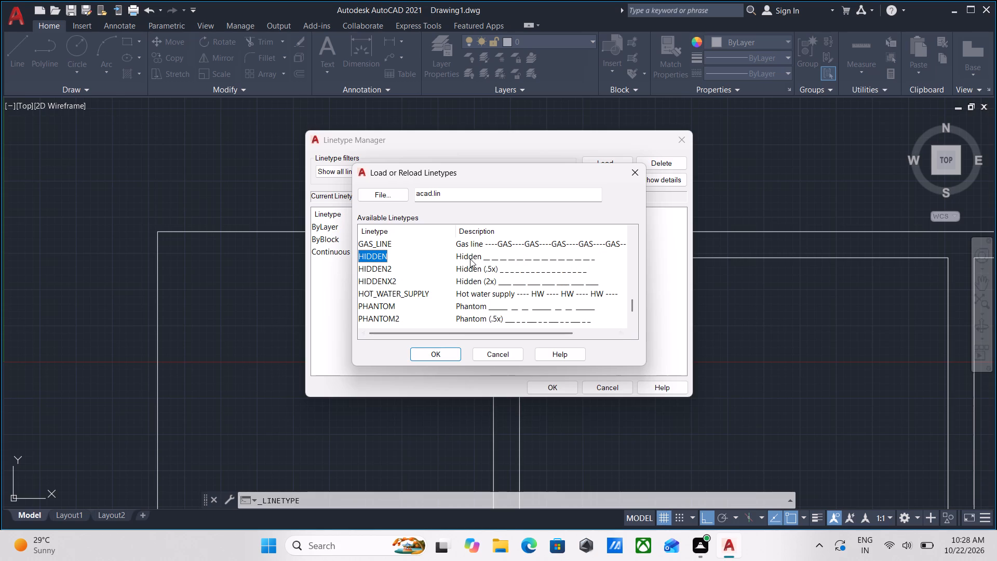
{"action": "scroll", "coordinate": [469, 258], "scroll_direction": "up", "scroll_amount": 1}
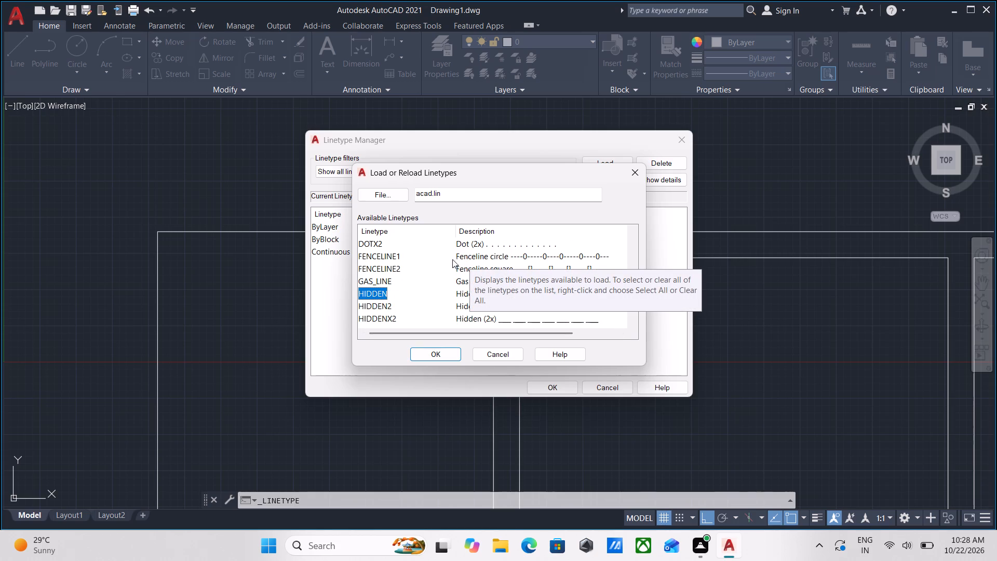
{"action": "scroll", "coordinate": [459, 257], "scroll_direction": "up", "scroll_amount": 1}
{"action": "scroll", "coordinate": [459, 257], "scroll_direction": "down", "scroll_amount": 2}
{"action": "double_click", "coordinate": [489, 253]}
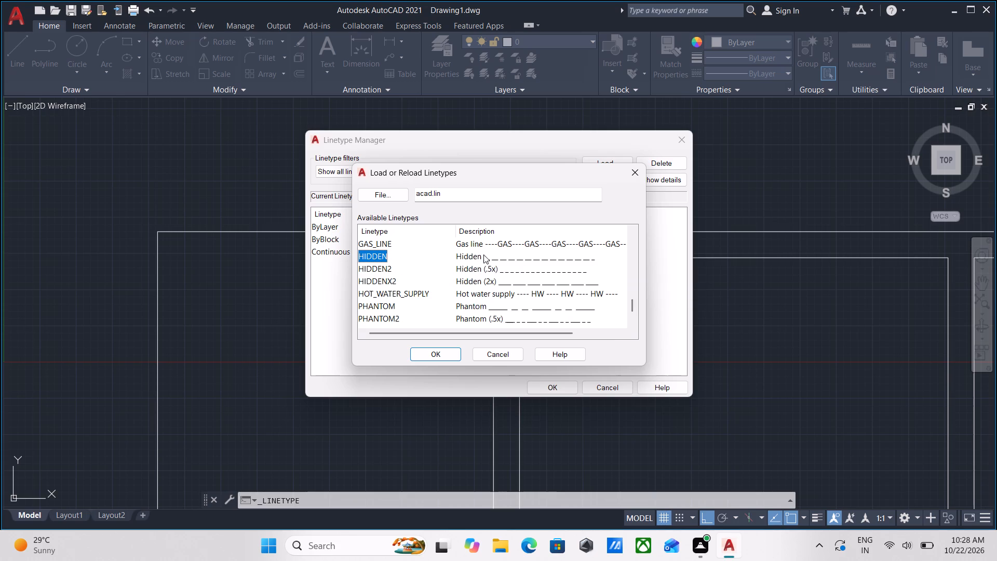
{"action": "left_click", "coordinate": [468, 262]}
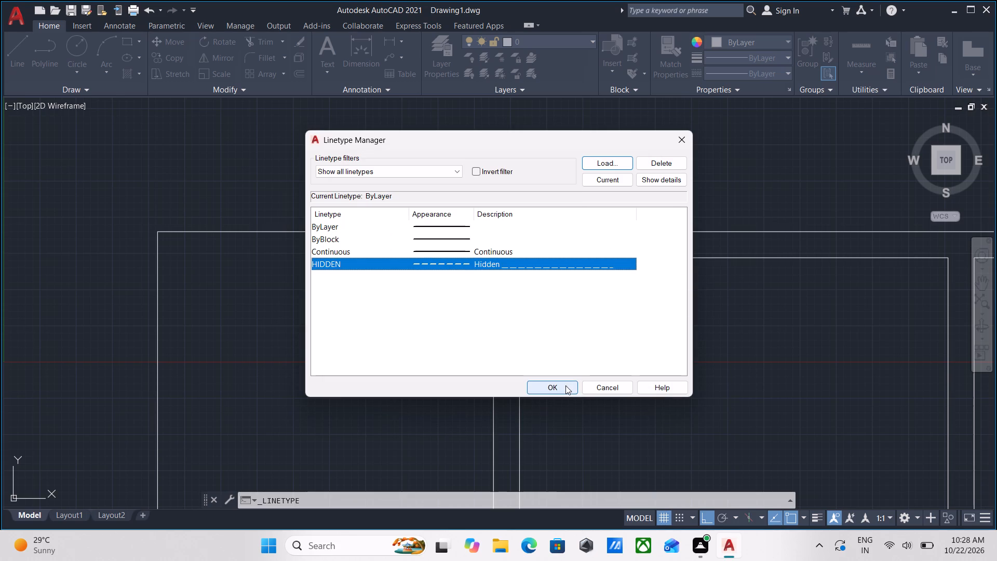
{"action": "left_click", "coordinate": [565, 385]}
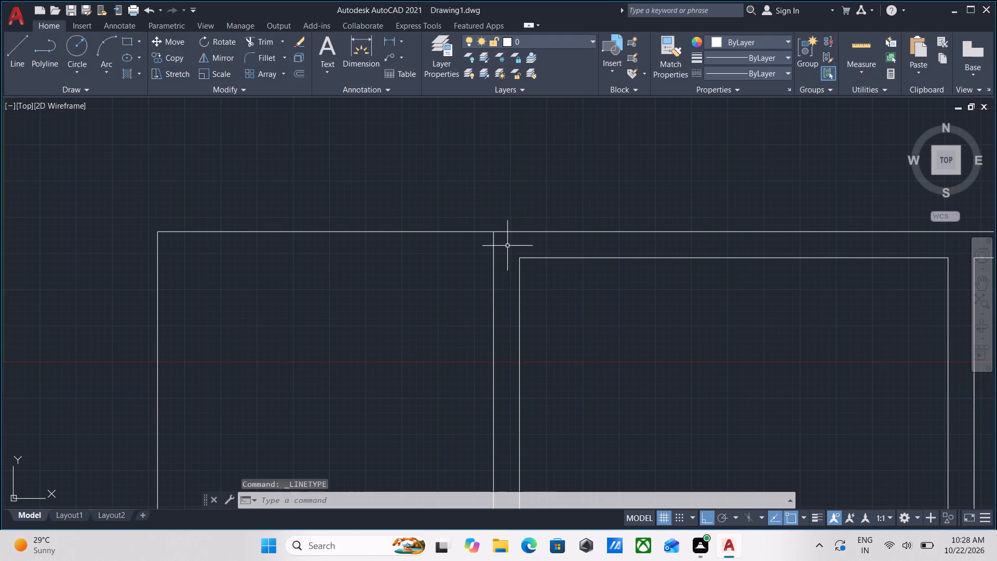
Make HIDDEN the current linetype for new objects.
{"action": "left_click", "coordinate": [775, 71]}
{"action": "left_click", "coordinate": [748, 131]}
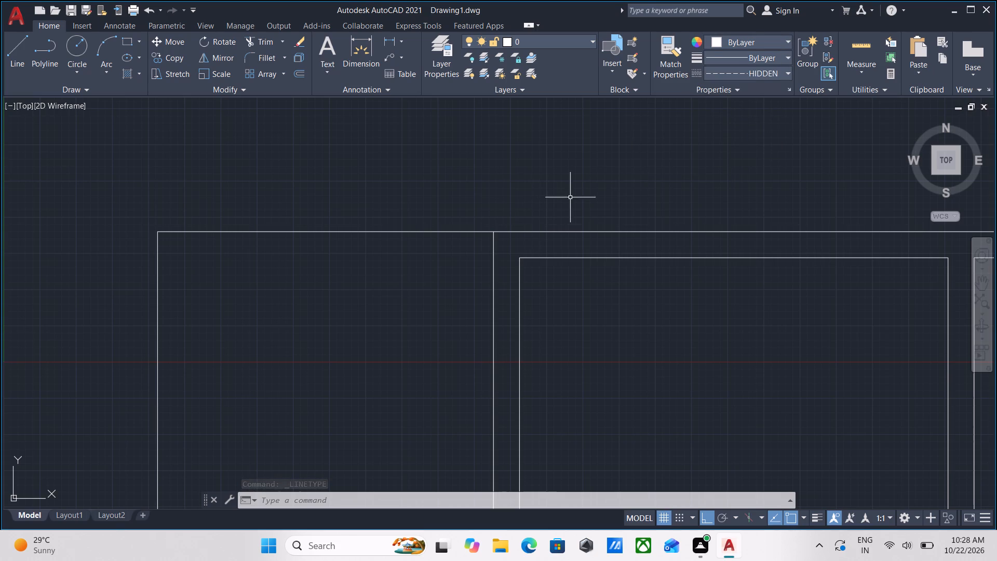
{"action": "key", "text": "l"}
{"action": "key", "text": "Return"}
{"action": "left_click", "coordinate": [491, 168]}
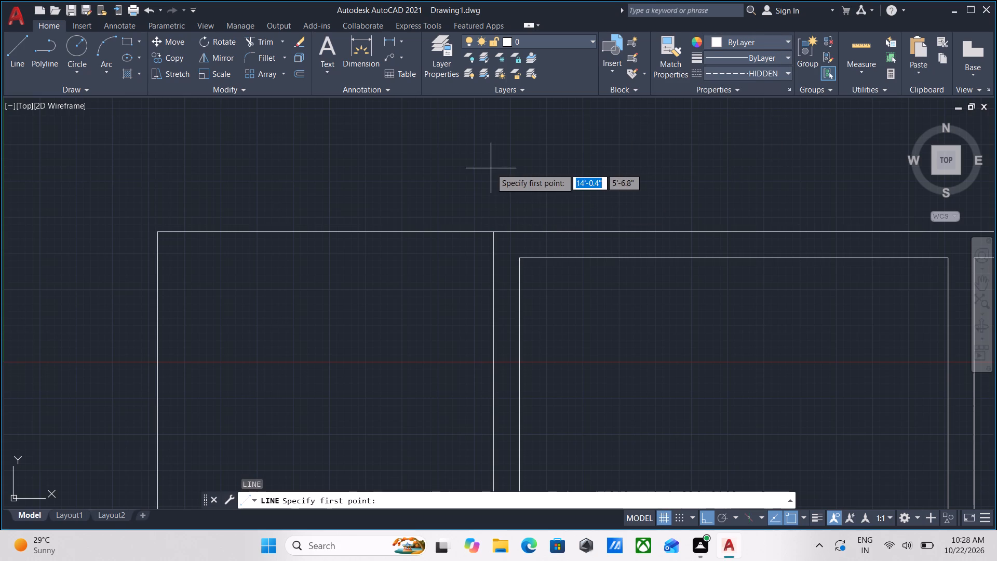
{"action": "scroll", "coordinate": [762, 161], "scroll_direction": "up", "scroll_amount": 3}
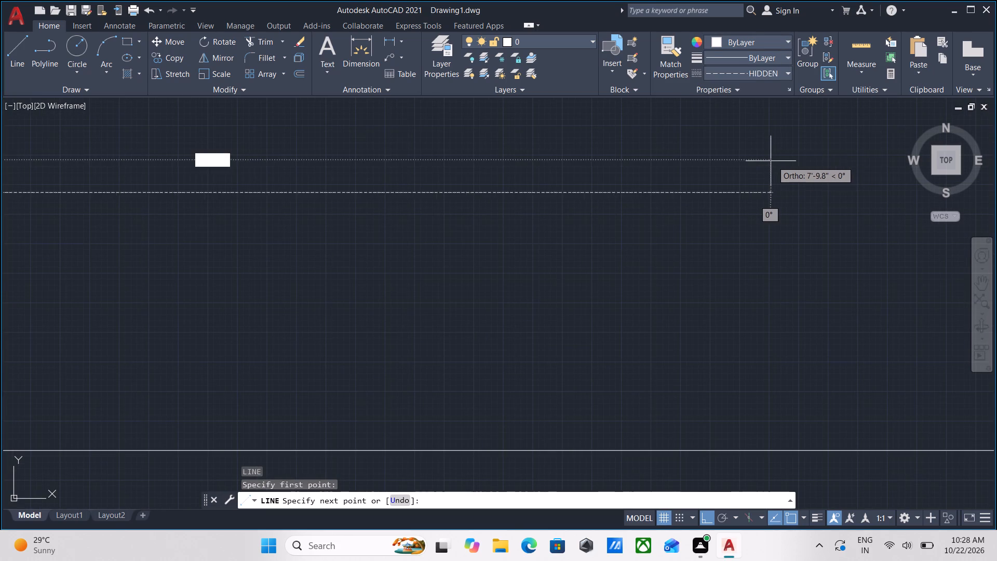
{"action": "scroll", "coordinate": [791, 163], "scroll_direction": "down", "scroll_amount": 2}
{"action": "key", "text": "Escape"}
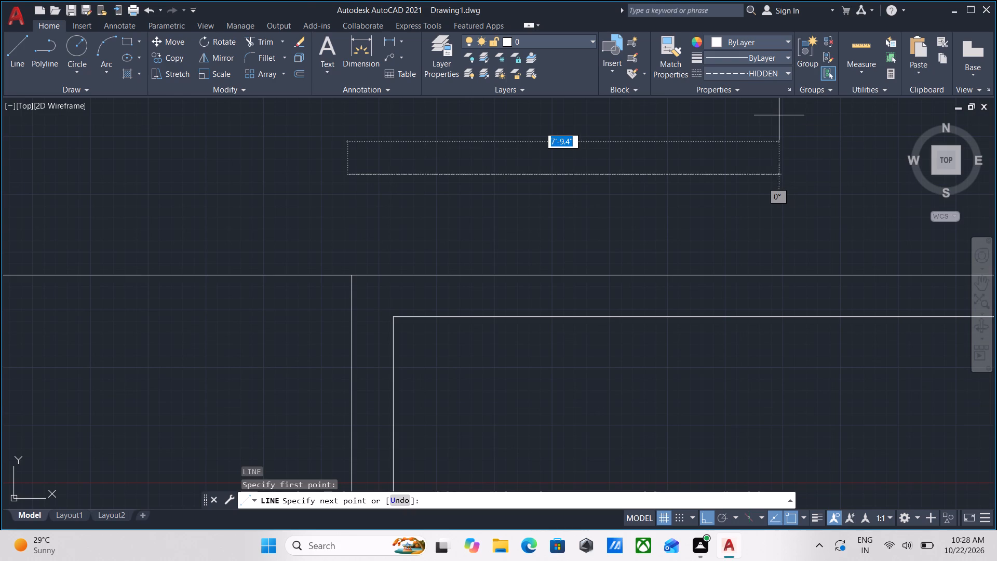
Load the CENTER linetype from acad.lin, select it among the loaded linetypes and close the Linetype Manager.
{"action": "left_click", "coordinate": [771, 73]}
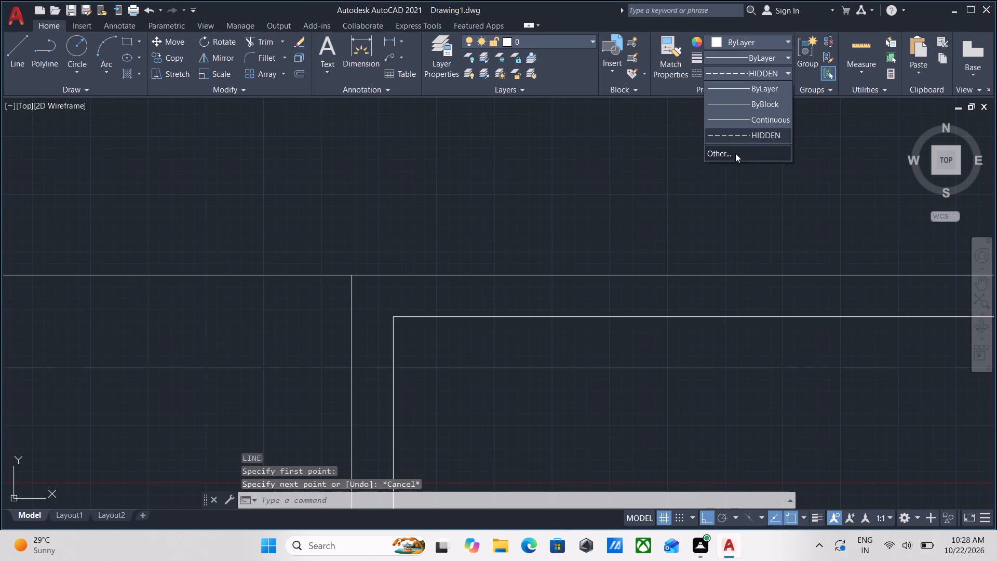
{"action": "left_click", "coordinate": [735, 153]}
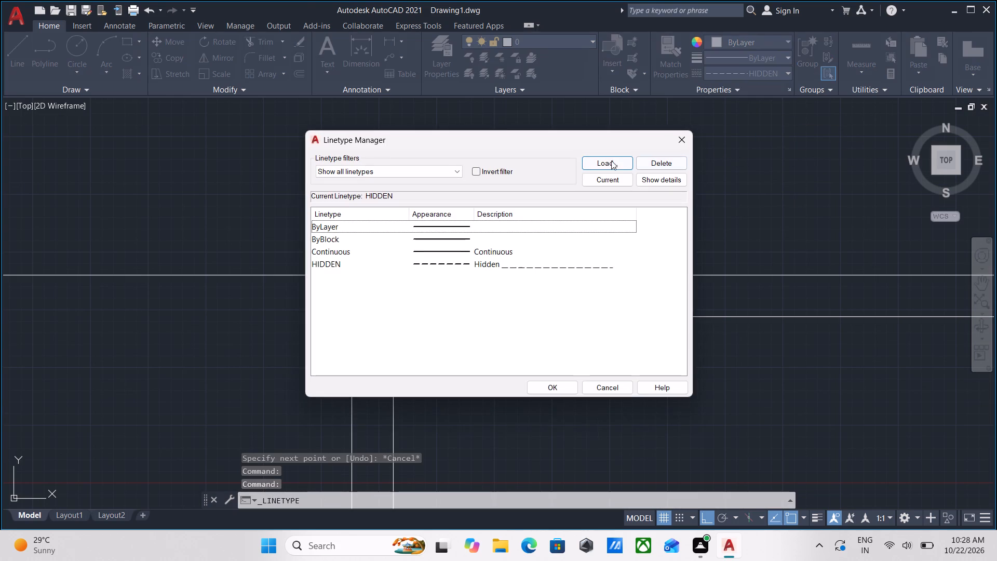
{"action": "left_click", "coordinate": [615, 162]}
{"action": "scroll", "coordinate": [477, 295], "scroll_direction": "down", "scroll_amount": 1}
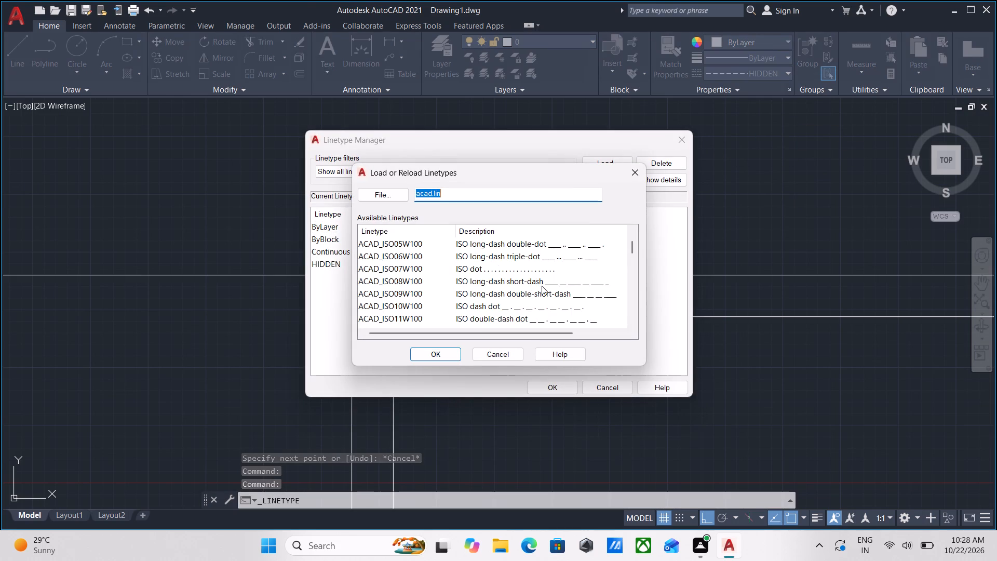
{"action": "scroll", "coordinate": [538, 285], "scroll_direction": "up", "scroll_amount": 3}
{"action": "scroll", "coordinate": [545, 269], "scroll_direction": "down", "scroll_amount": 2}
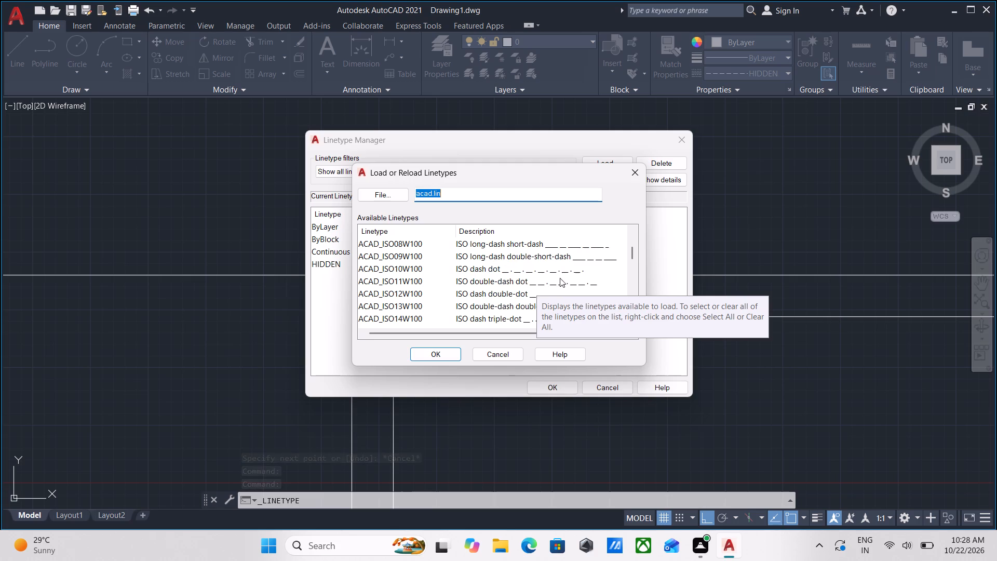
{"action": "scroll", "coordinate": [565, 279], "scroll_direction": "down", "scroll_amount": 4}
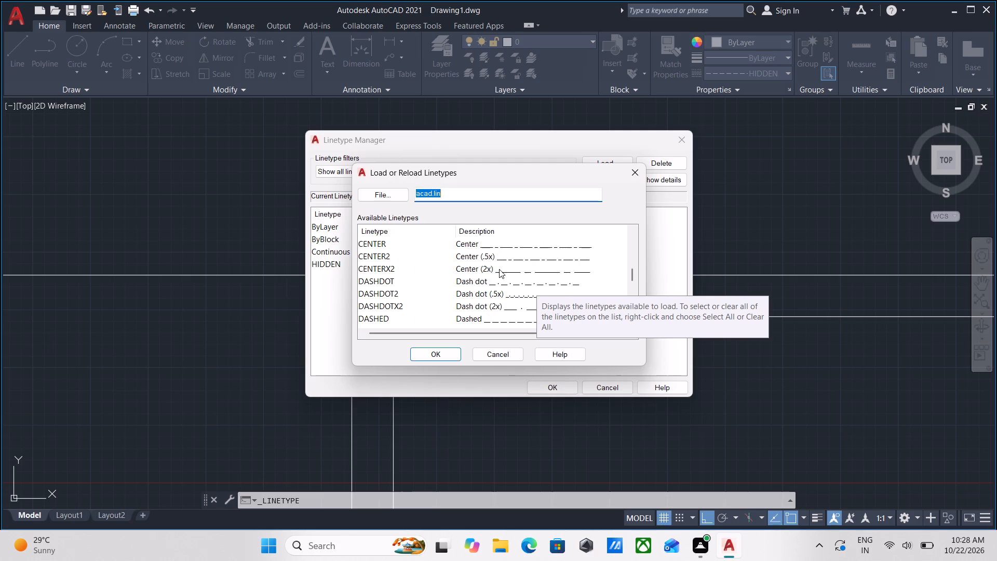
{"action": "scroll", "coordinate": [499, 269], "scroll_direction": "down", "scroll_amount": 2}
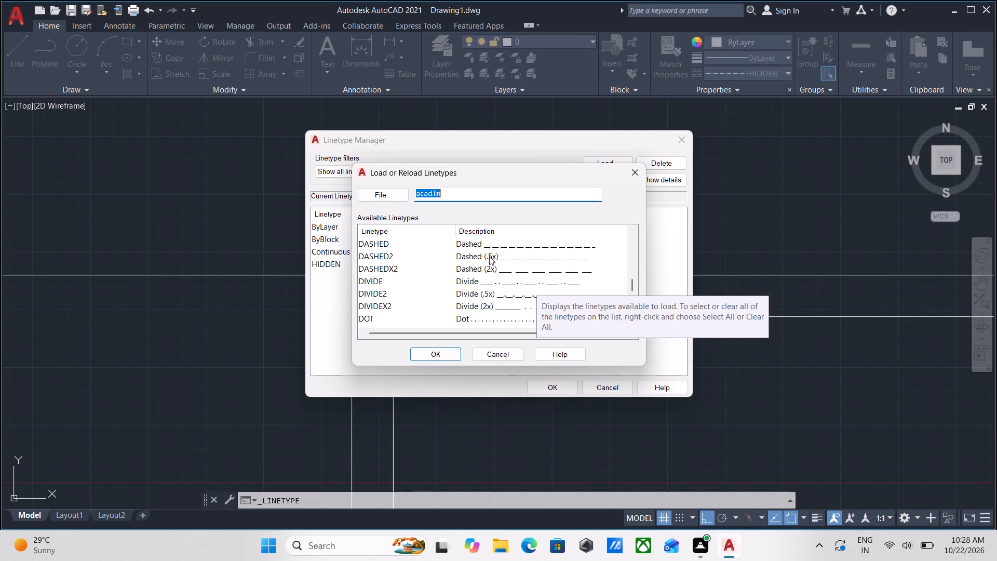
{"action": "scroll", "coordinate": [497, 277], "scroll_direction": "down", "scroll_amount": 2}
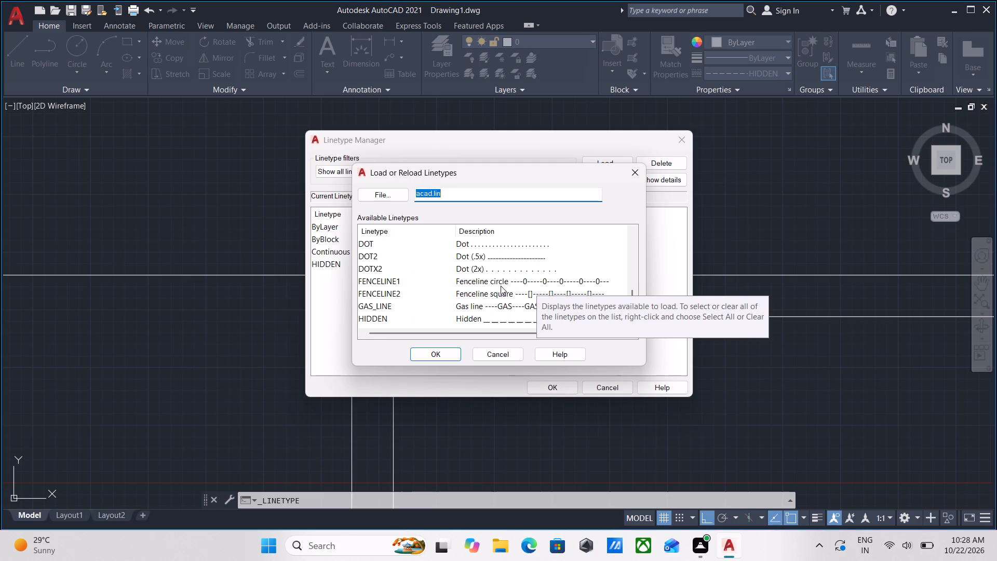
{"action": "scroll", "coordinate": [501, 286], "scroll_direction": "up", "scroll_amount": 6}
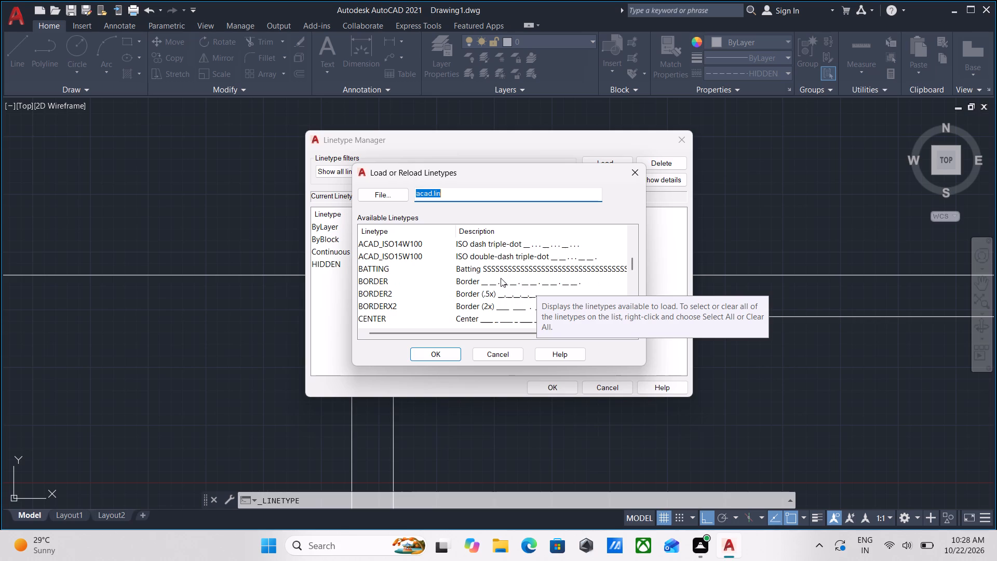
{"action": "scroll", "coordinate": [501, 278], "scroll_direction": "down", "scroll_amount": 1}
{"action": "left_click", "coordinate": [488, 279]}
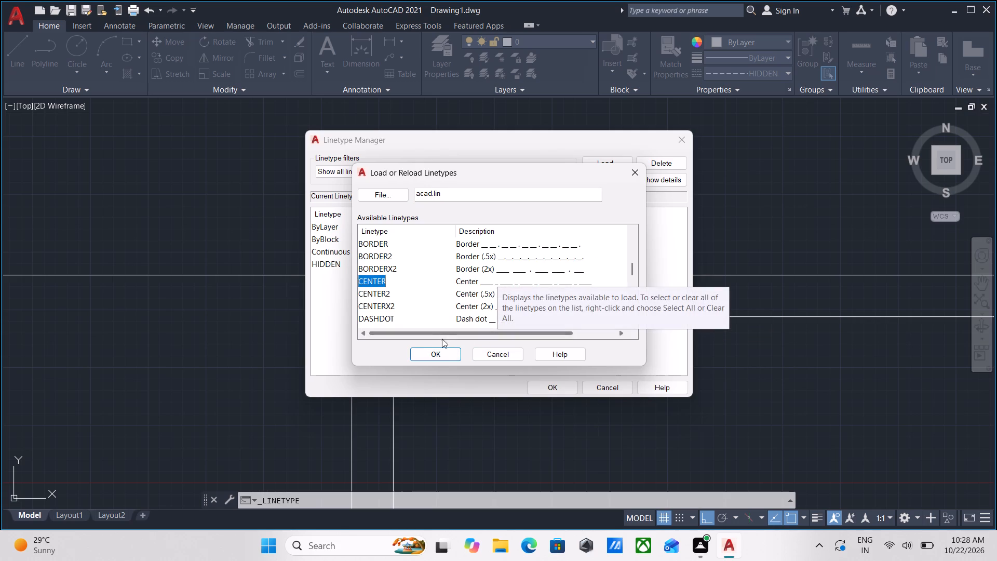
{"action": "left_click", "coordinate": [428, 345]}
{"action": "left_click", "coordinate": [428, 353]}
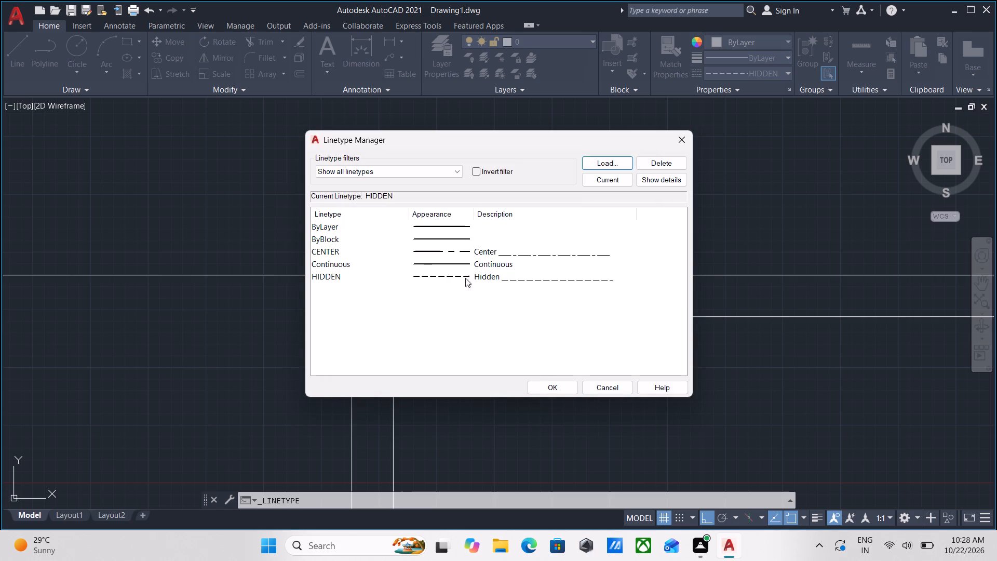
{"action": "left_click", "coordinate": [396, 250]}
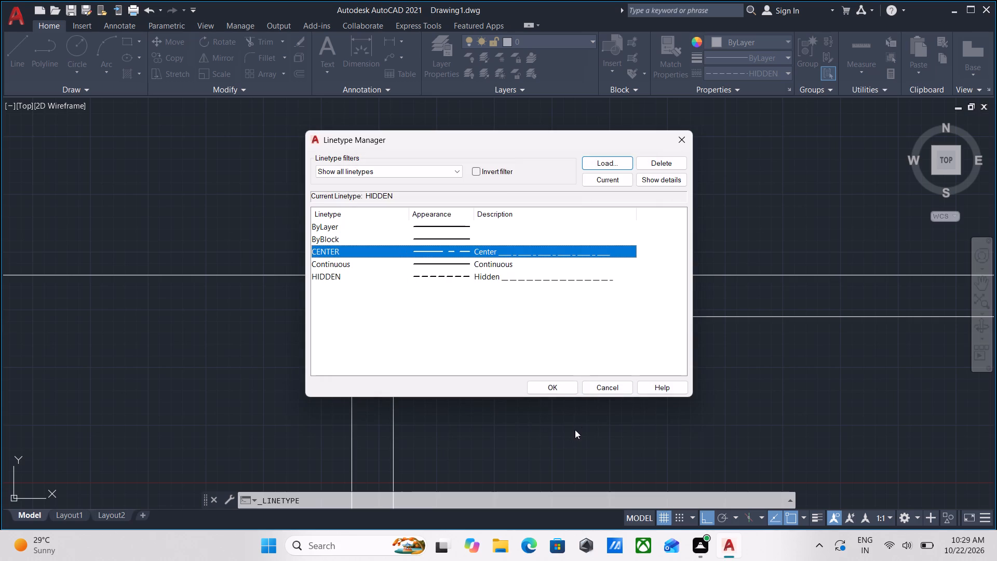
{"action": "left_click", "coordinate": [541, 381]}
Draw a vertical line about 81'-10" long downward from the midpoint between the left wall's inner corner and outer face.
{"action": "scroll", "coordinate": [467, 281], "scroll_direction": "down", "scroll_amount": 2}
{"action": "middle_click_drag", "start_coordinate": [467, 281], "coordinate": [528, 270]}
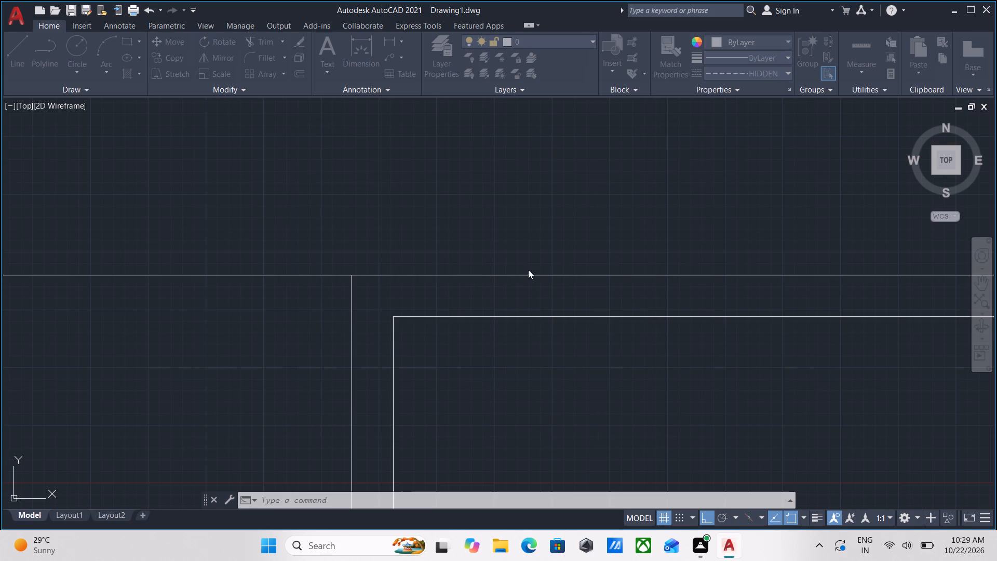
{"action": "middle_click_drag", "start_coordinate": [528, 270], "coordinate": [551, 268]}
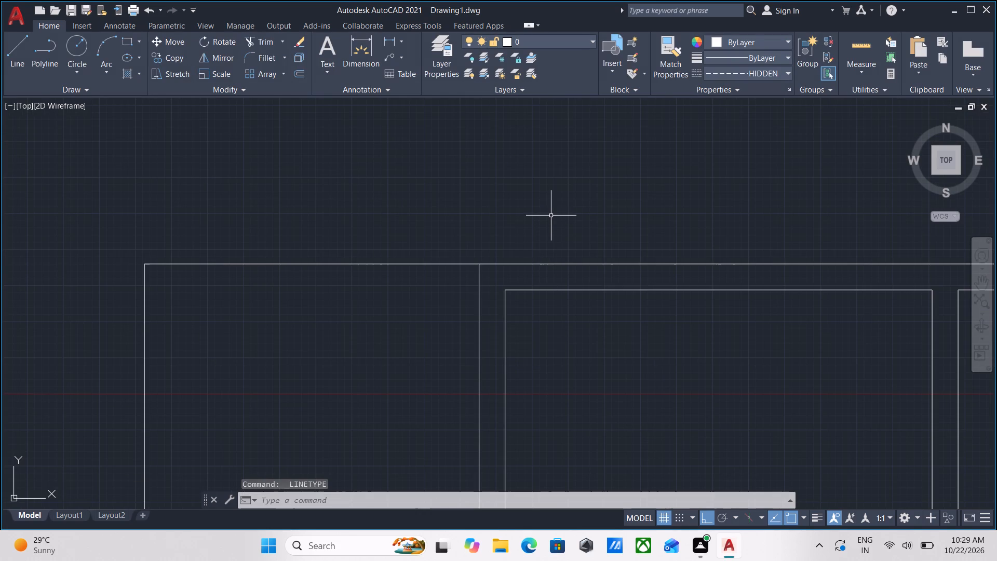
{"action": "key", "text": "l"}
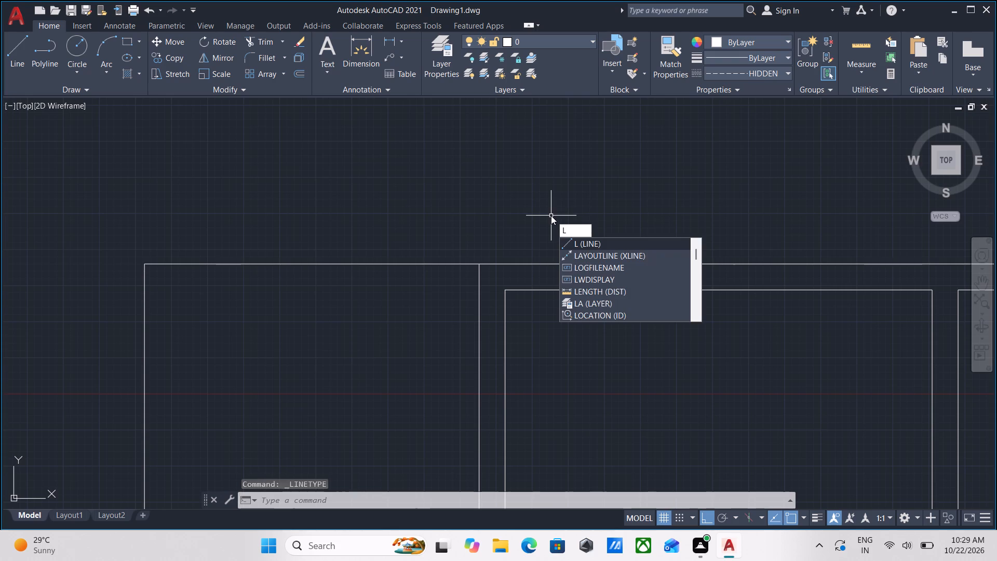
{"action": "key", "text": "Return"}
{"action": "key", "text": "m"}
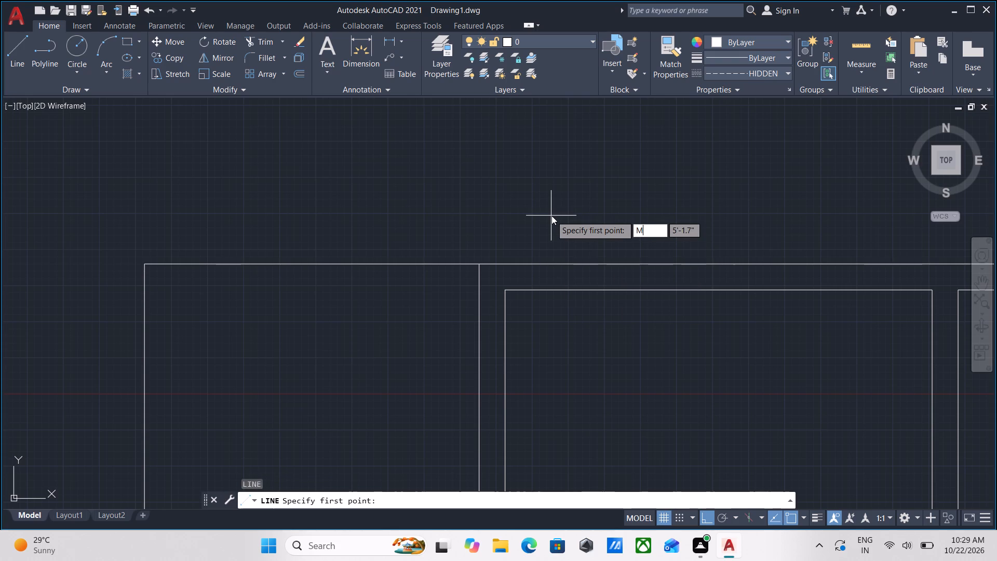
{"action": "key", "text": "2"}
{"action": "key", "text": "p"}
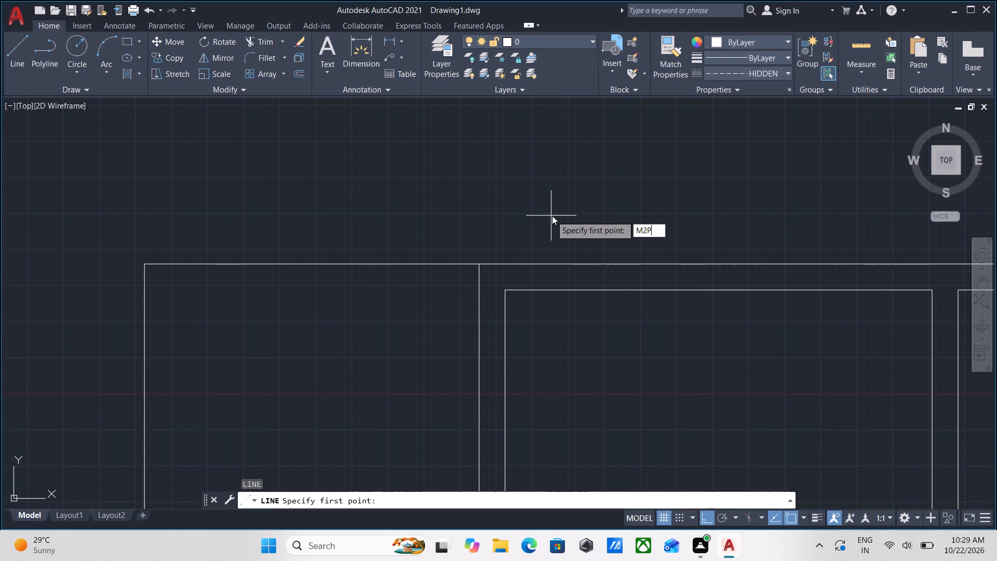
{"action": "key", "text": "Return"}
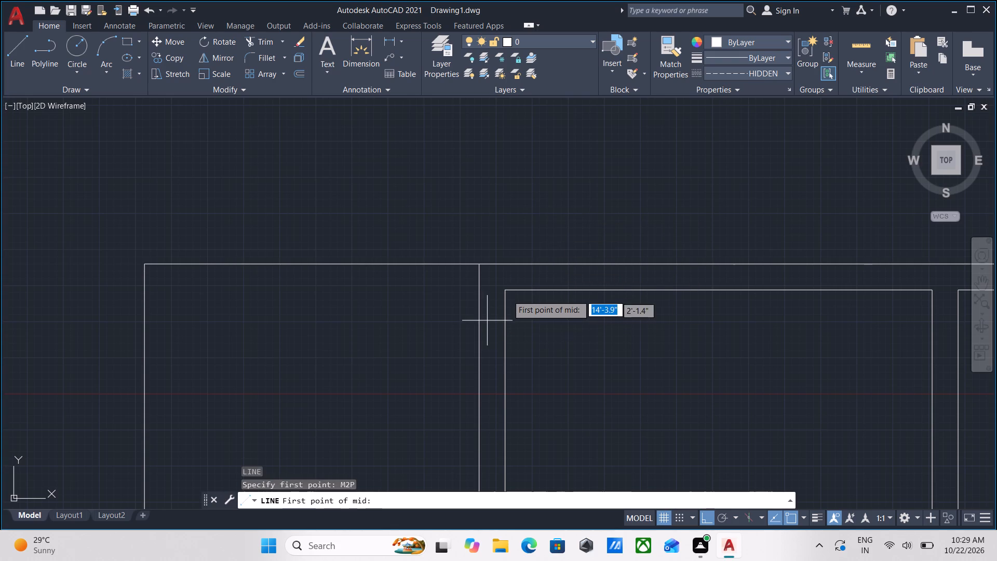
{"action": "scroll", "coordinate": [511, 292], "scroll_direction": "up", "scroll_amount": 2}
{"action": "left_click", "coordinate": [497, 287]}
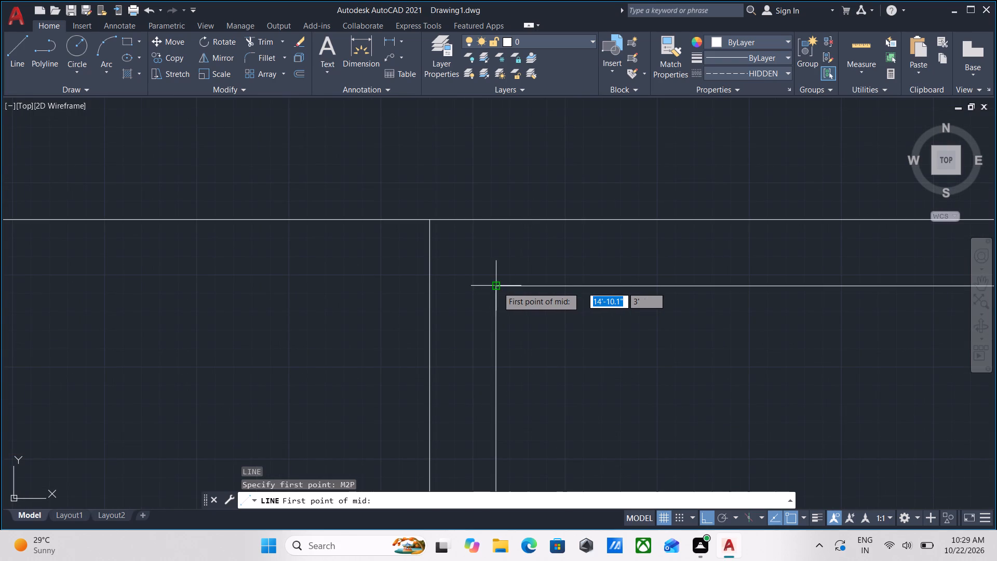
{"action": "left_click", "coordinate": [427, 287]}
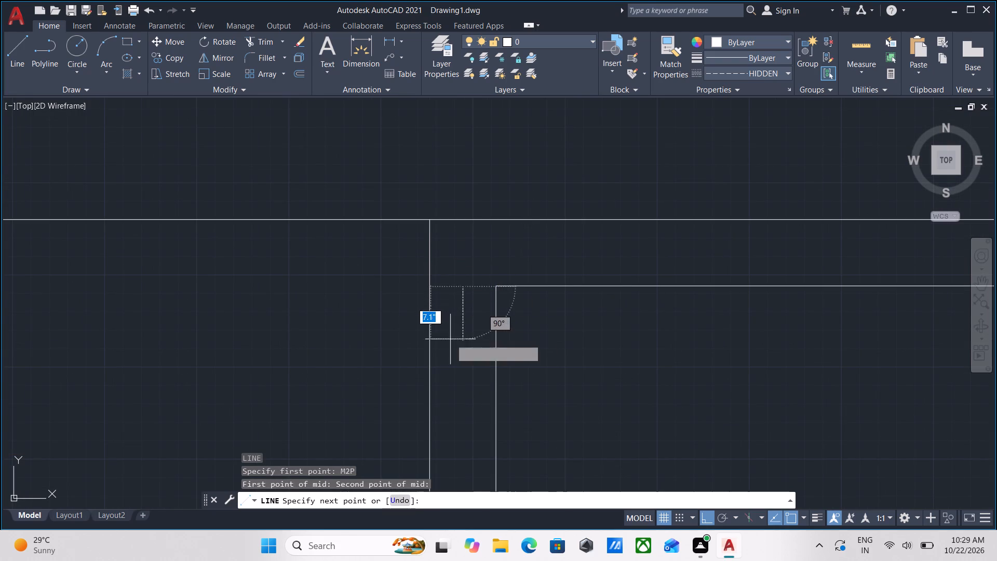
{"action": "scroll", "coordinate": [457, 363], "scroll_direction": "down", "scroll_amount": 2}
{"action": "middle_click_drag", "start_coordinate": [457, 364], "coordinate": [483, 163]}
{"action": "scroll", "coordinate": [484, 345], "scroll_direction": "down", "scroll_amount": 1}
{"action": "middle_click_drag", "start_coordinate": [484, 345], "coordinate": [489, 328]}
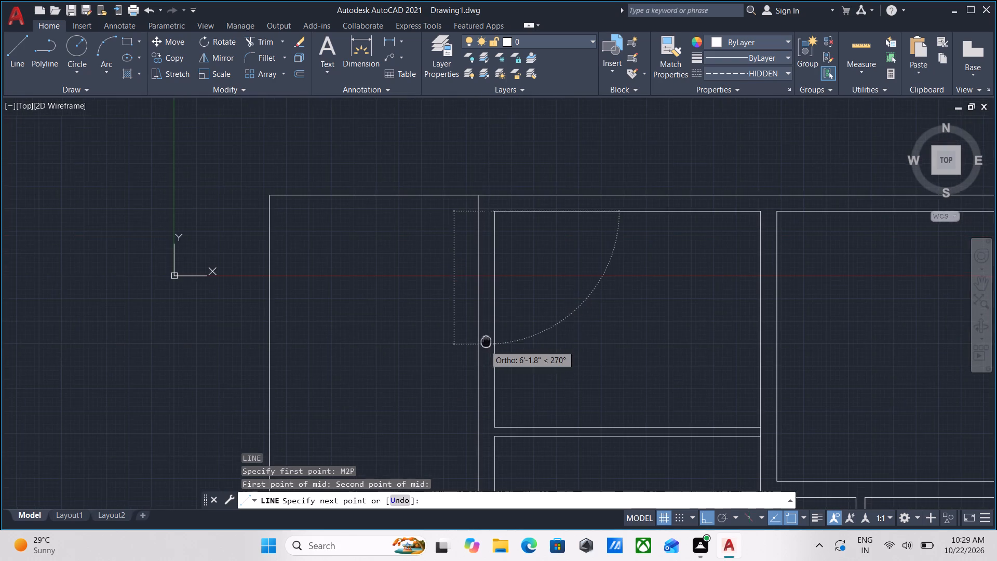
{"action": "middle_click_drag", "start_coordinate": [489, 328], "coordinate": [503, 150]}
{"action": "middle_click_drag", "start_coordinate": [508, 414], "coordinate": [506, 116]}
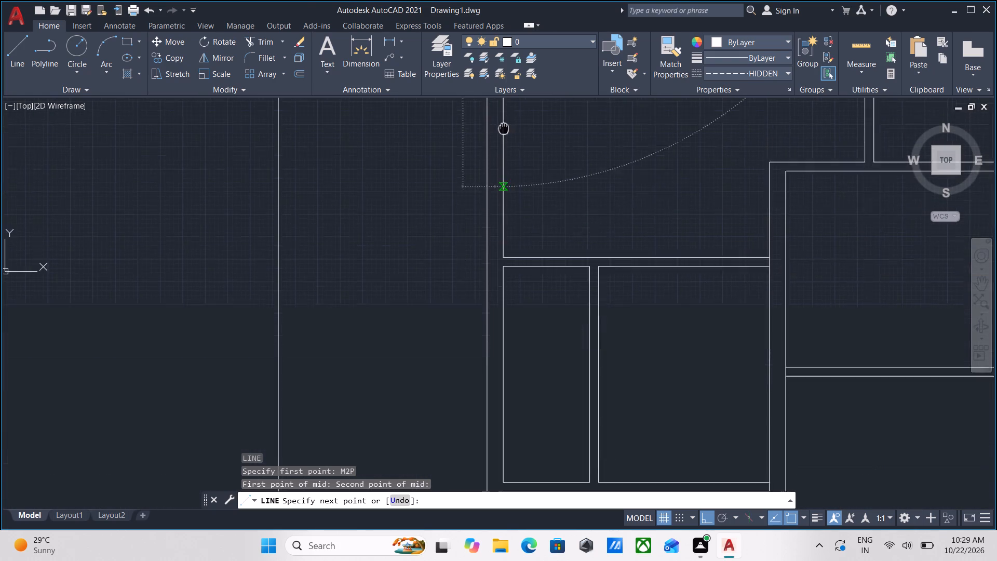
{"action": "scroll", "coordinate": [503, 223], "scroll_direction": "down", "scroll_amount": 2}
{"action": "scroll", "coordinate": [505, 418], "scroll_direction": "up", "scroll_amount": 3}
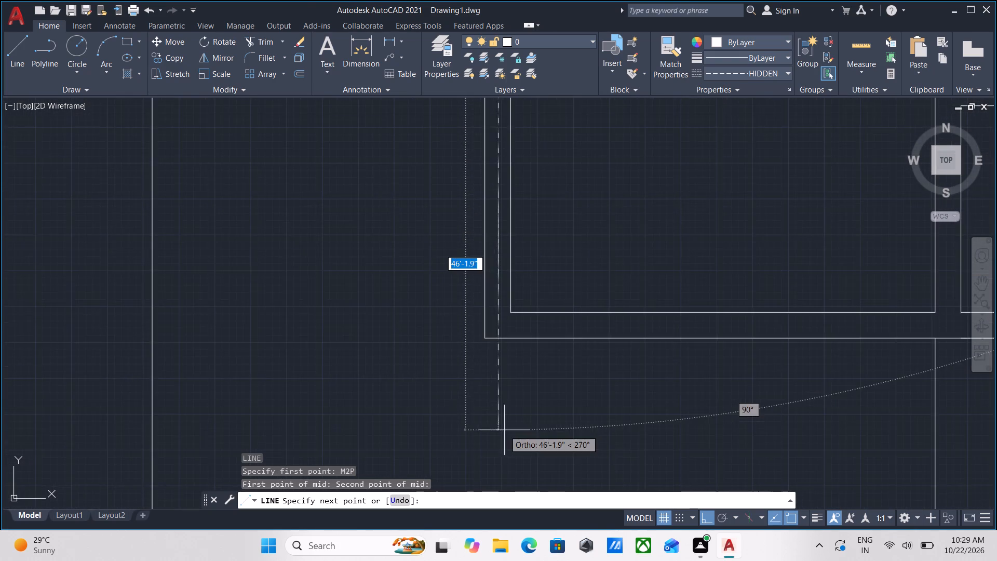
{"action": "scroll", "coordinate": [504, 430], "scroll_direction": "up", "scroll_amount": 4}
{"action": "scroll", "coordinate": [480, 362], "scroll_direction": "up", "scroll_amount": 2}
{"action": "scroll", "coordinate": [480, 362], "scroll_direction": "down", "scroll_amount": 8}
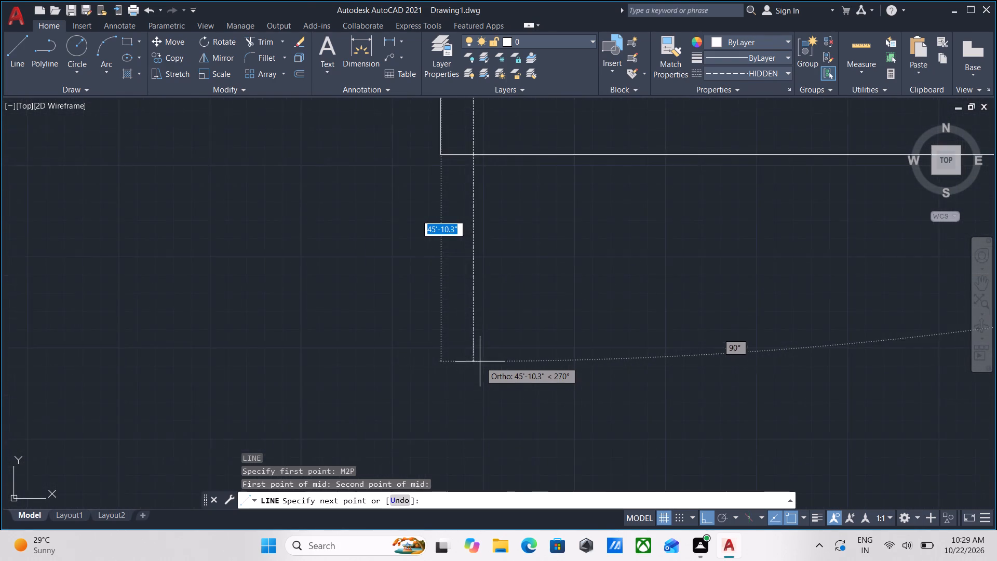
{"action": "scroll", "coordinate": [480, 362], "scroll_direction": "down", "scroll_amount": 2}
{"action": "scroll", "coordinate": [474, 437], "scroll_direction": "down", "scroll_amount": 4}
{"action": "middle_click", "coordinate": [474, 437]}
{"action": "scroll", "coordinate": [474, 437], "scroll_direction": "up", "scroll_amount": 1}
{"action": "middle_click_drag", "start_coordinate": [474, 437], "coordinate": [501, 300]}
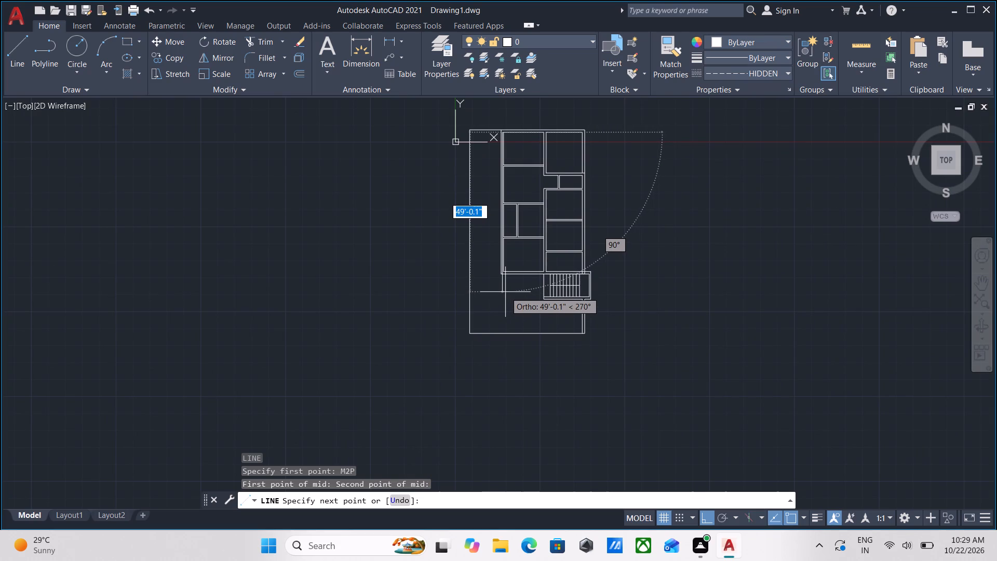
{"action": "middle_click_drag", "start_coordinate": [505, 292], "coordinate": [491, 199]}
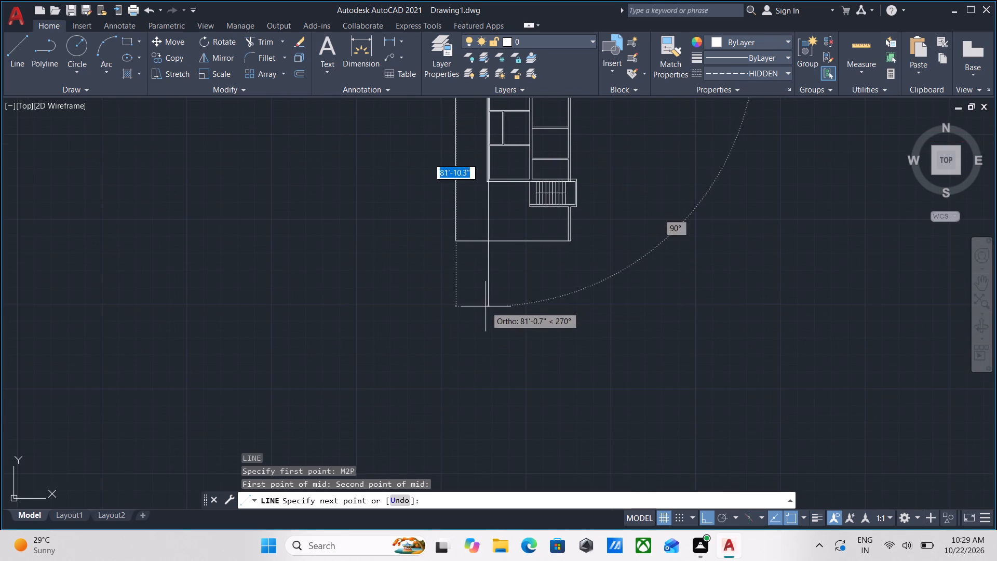
{"action": "left_click", "coordinate": [486, 306]}
{"action": "scroll", "coordinate": [496, 291], "scroll_direction": "up", "scroll_amount": 5}
{"action": "key", "text": "Escape"}
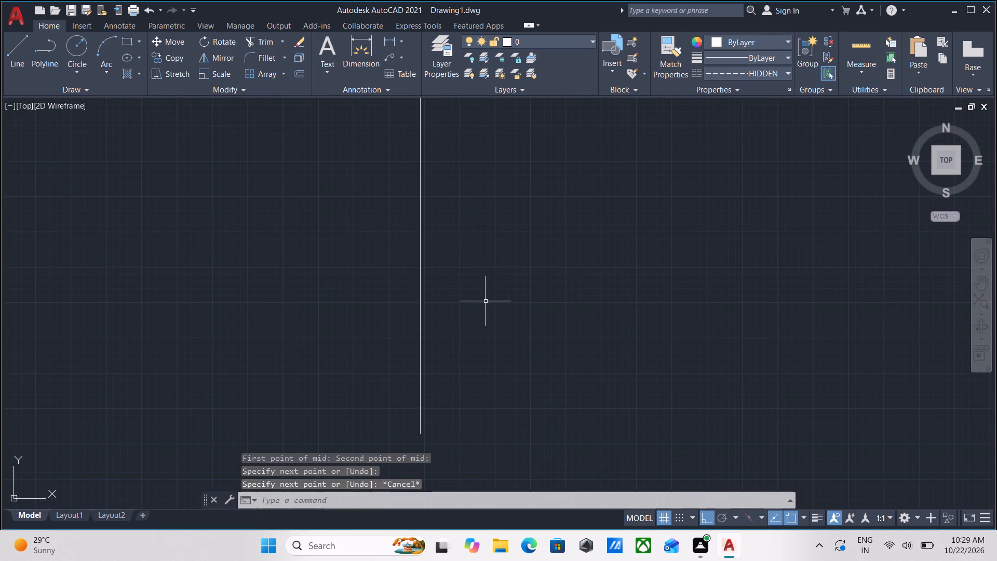
Examine the new vertical line between the two wall faces up close to check its linetype pattern.
{"action": "scroll", "coordinate": [487, 260], "scroll_direction": "down", "scroll_amount": 2}
{"action": "middle_click_drag", "start_coordinate": [487, 260], "coordinate": [488, 441]}
{"action": "middle_click_drag", "start_coordinate": [488, 299], "coordinate": [476, 504]}
{"action": "middle_click_drag", "start_coordinate": [487, 241], "coordinate": [487, 493]}
{"action": "scroll", "coordinate": [487, 493], "scroll_direction": "up", "scroll_amount": 1}
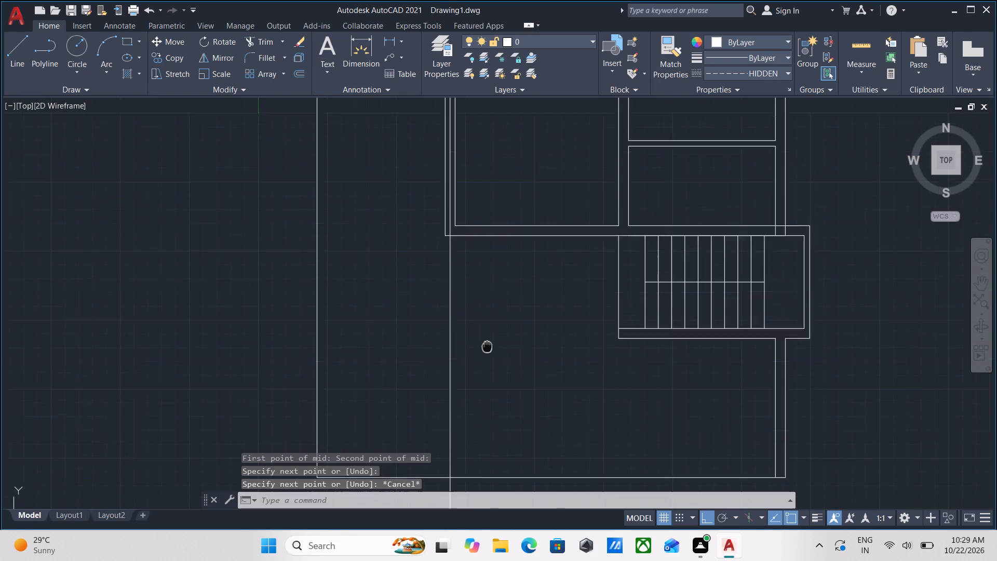
{"action": "middle_click_drag", "start_coordinate": [484, 242], "coordinate": [491, 491]}
{"action": "scroll", "coordinate": [496, 244], "scroll_direction": "up", "scroll_amount": 2}
{"action": "middle_click_drag", "start_coordinate": [496, 243], "coordinate": [527, 423]}
{"action": "scroll", "coordinate": [400, 182], "scroll_direction": "up", "scroll_amount": 4}
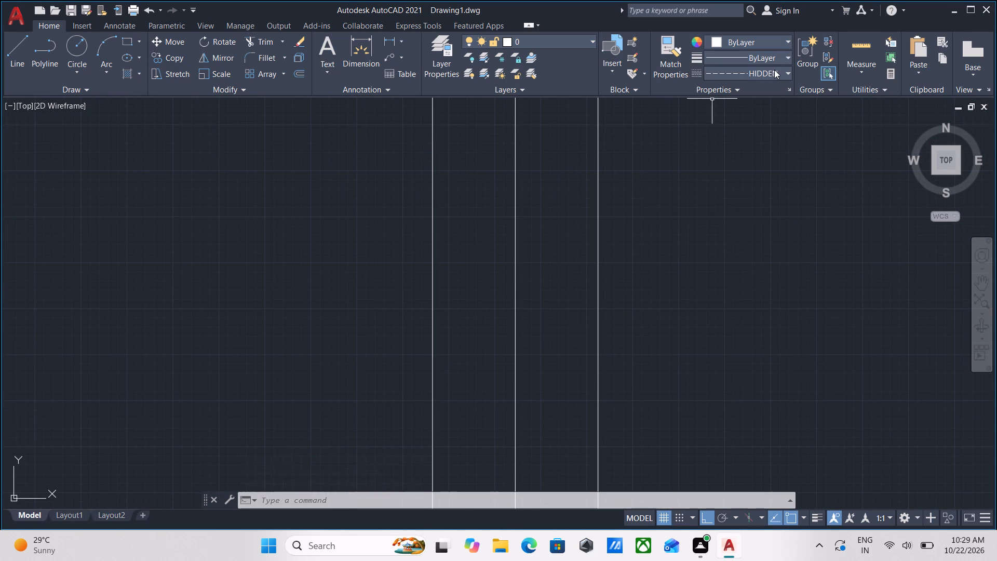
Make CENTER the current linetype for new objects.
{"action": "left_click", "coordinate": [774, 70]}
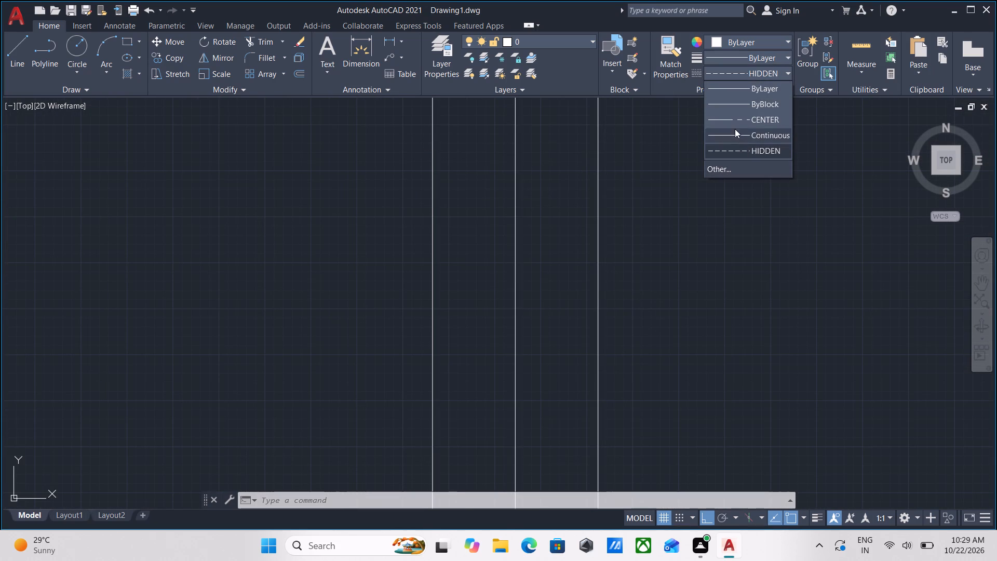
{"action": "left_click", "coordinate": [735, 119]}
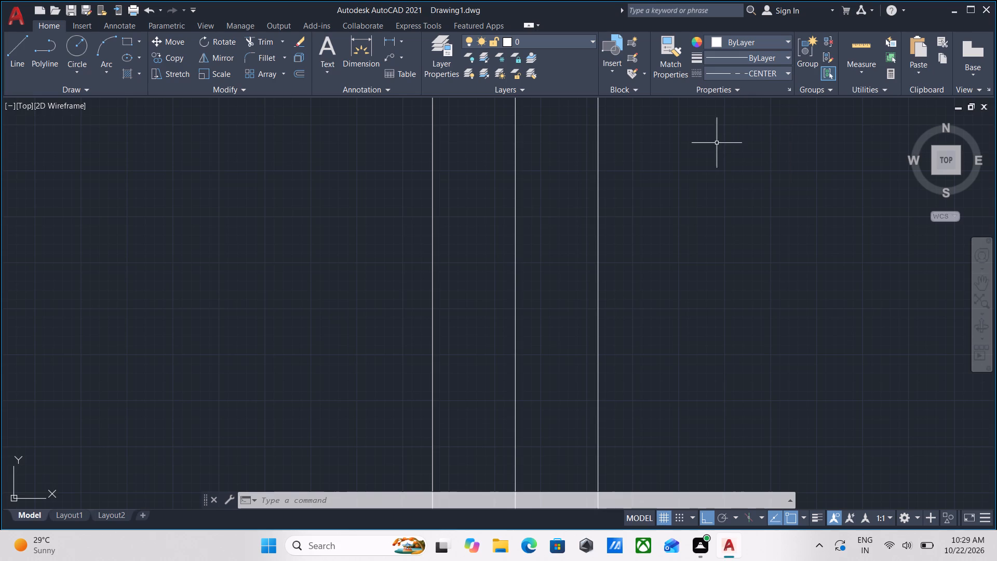
Load the DASHED linetype from acad.lin, make it the current linetype and close the Linetype Manager.
{"action": "left_click", "coordinate": [772, 70]}
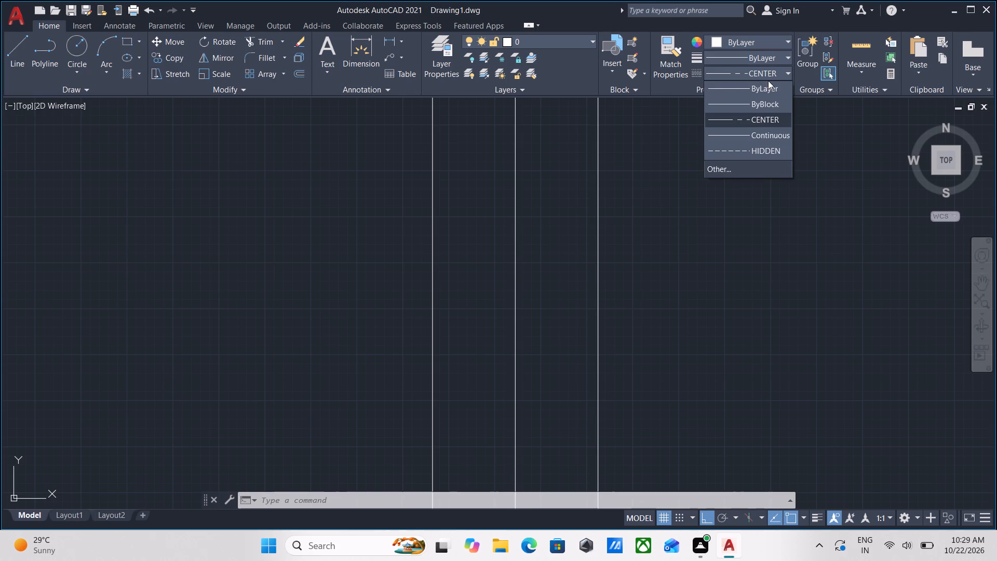
{"action": "scroll", "coordinate": [763, 91], "scroll_direction": "up", "scroll_amount": 2}
{"action": "left_click", "coordinate": [713, 165]}
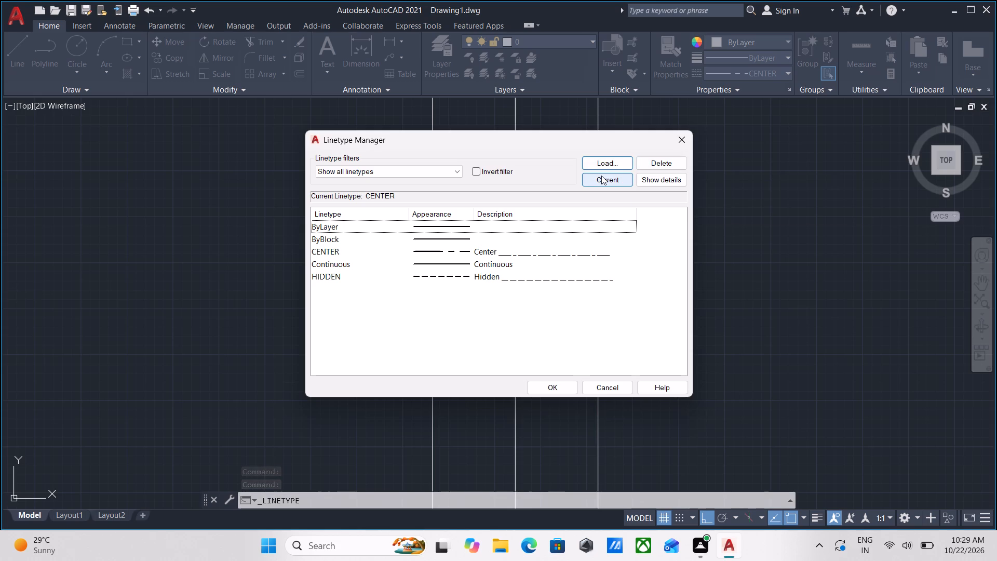
{"action": "left_click", "coordinate": [610, 165]}
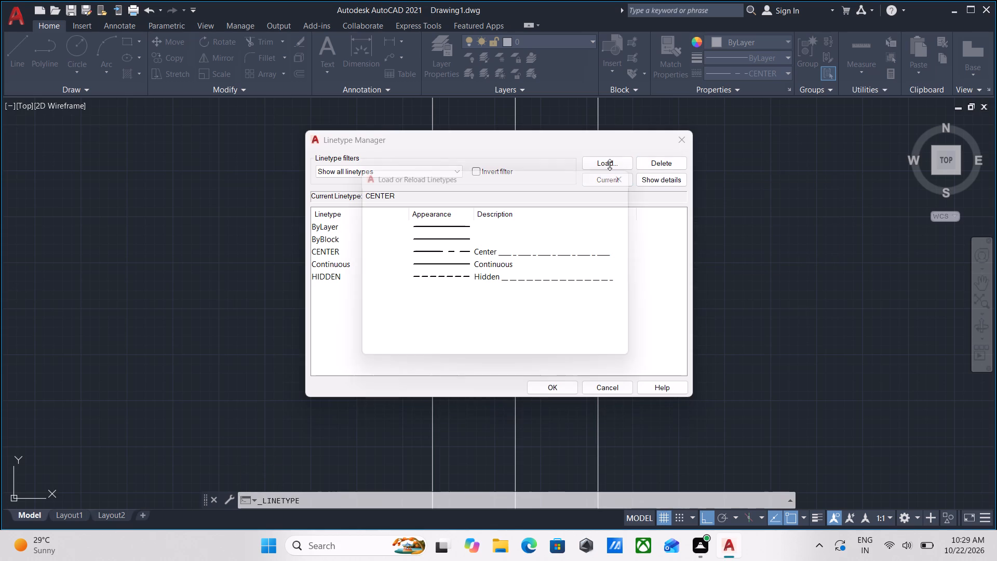
{"action": "scroll", "coordinate": [515, 286], "scroll_direction": "down", "scroll_amount": 3}
{"action": "scroll", "coordinate": [534, 270], "scroll_direction": "up", "scroll_amount": 3}
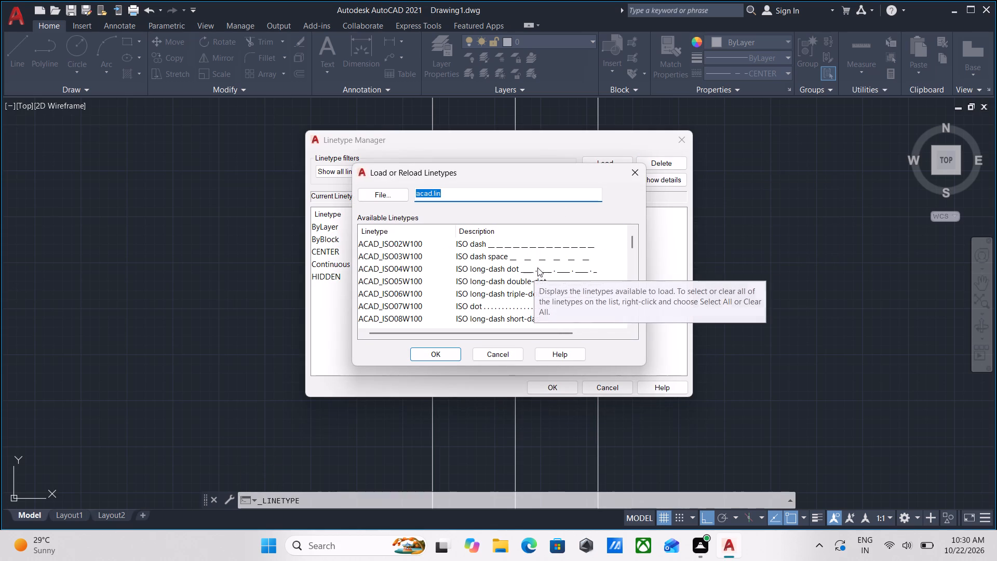
{"action": "scroll", "coordinate": [549, 262], "scroll_direction": "up", "scroll_amount": 3}
{"action": "scroll", "coordinate": [545, 262], "scroll_direction": "down", "scroll_amount": 6}
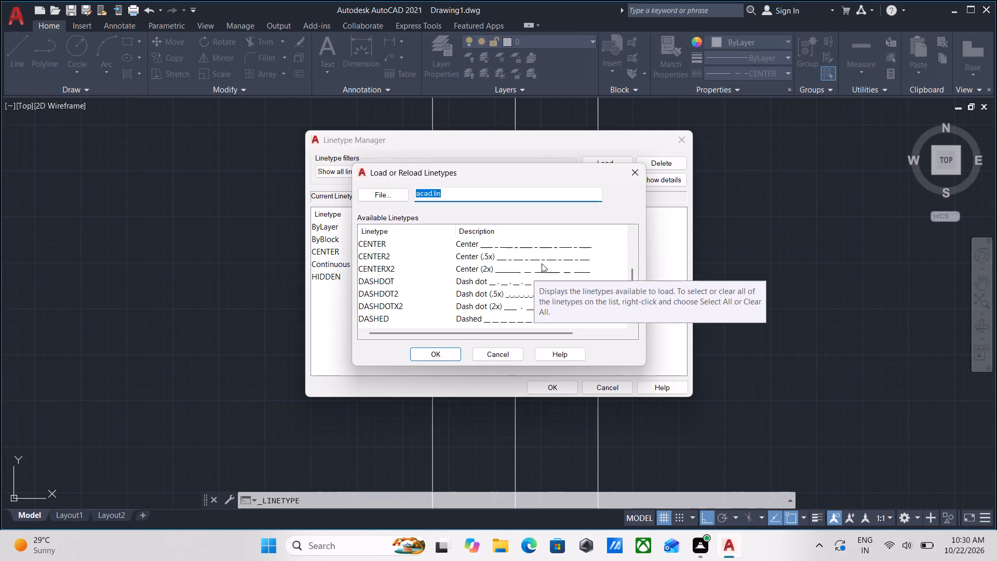
{"action": "scroll", "coordinate": [528, 258], "scroll_direction": "down", "scroll_amount": 3}
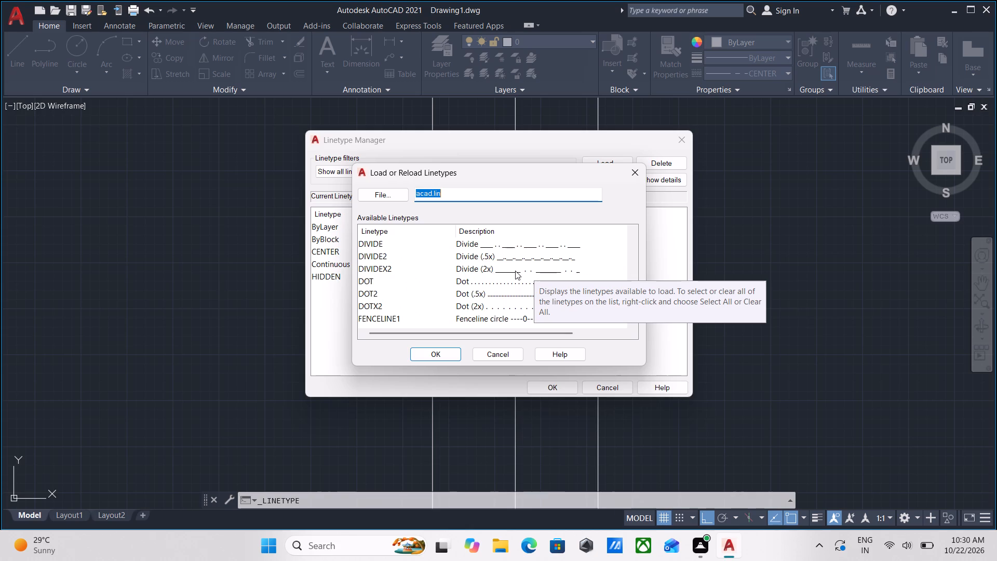
{"action": "scroll", "coordinate": [511, 276], "scroll_direction": "down", "scroll_amount": 1}
{"action": "scroll", "coordinate": [507, 284], "scroll_direction": "up", "scroll_amount": 2}
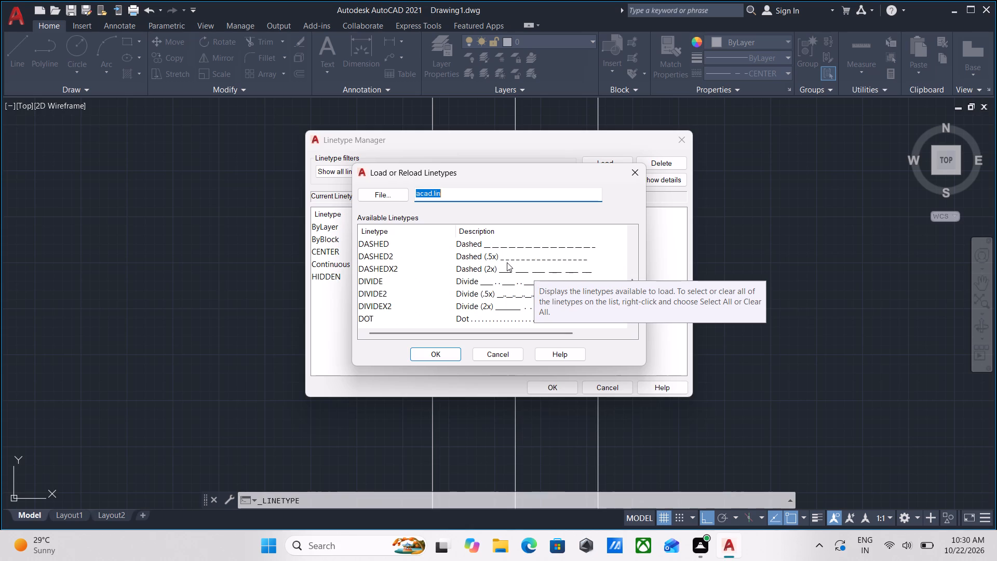
{"action": "scroll", "coordinate": [507, 259], "scroll_direction": "up", "scroll_amount": 1}
{"action": "double_click", "coordinate": [490, 281]}
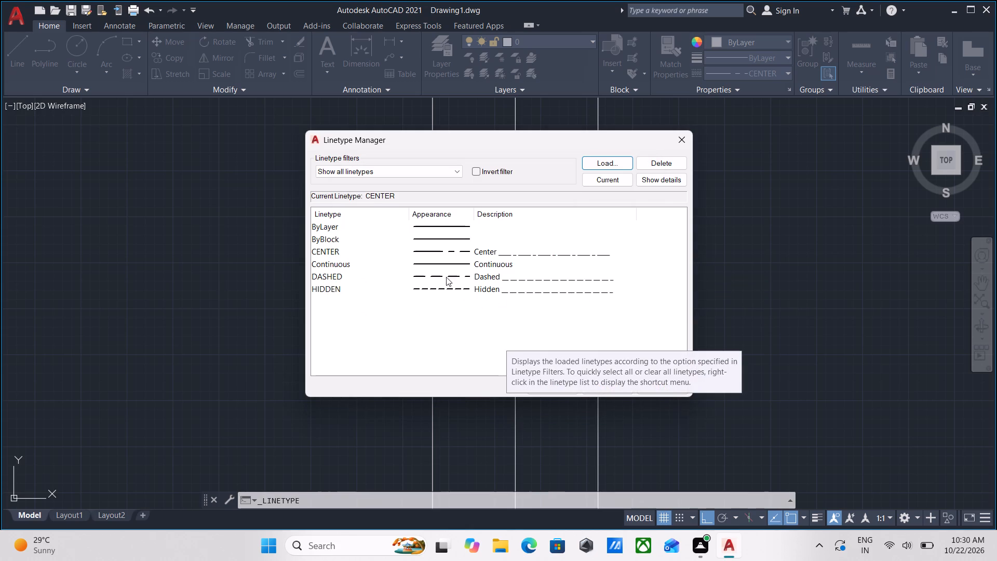
{"action": "double_click", "coordinate": [445, 275]}
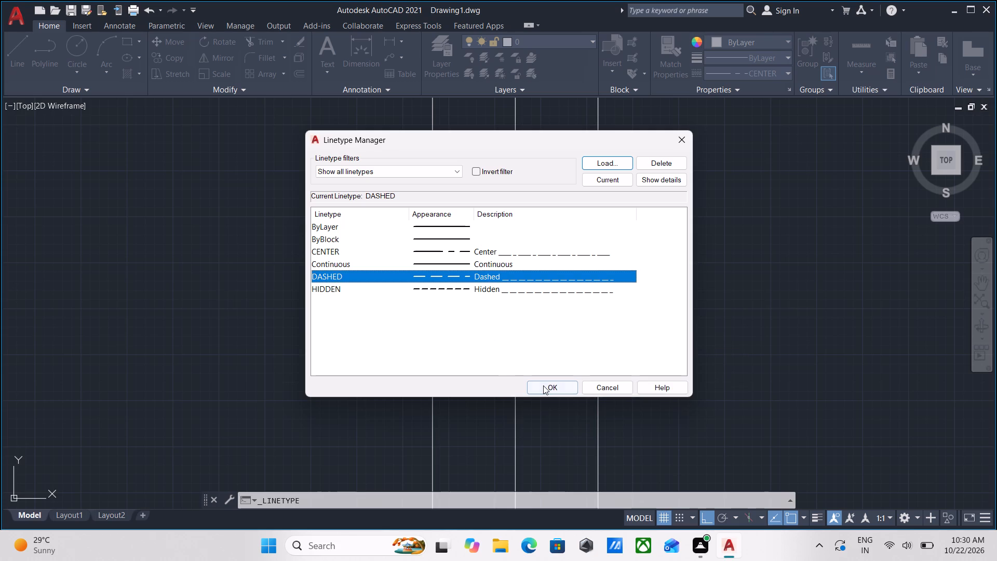
{"action": "left_click", "coordinate": [543, 385]}
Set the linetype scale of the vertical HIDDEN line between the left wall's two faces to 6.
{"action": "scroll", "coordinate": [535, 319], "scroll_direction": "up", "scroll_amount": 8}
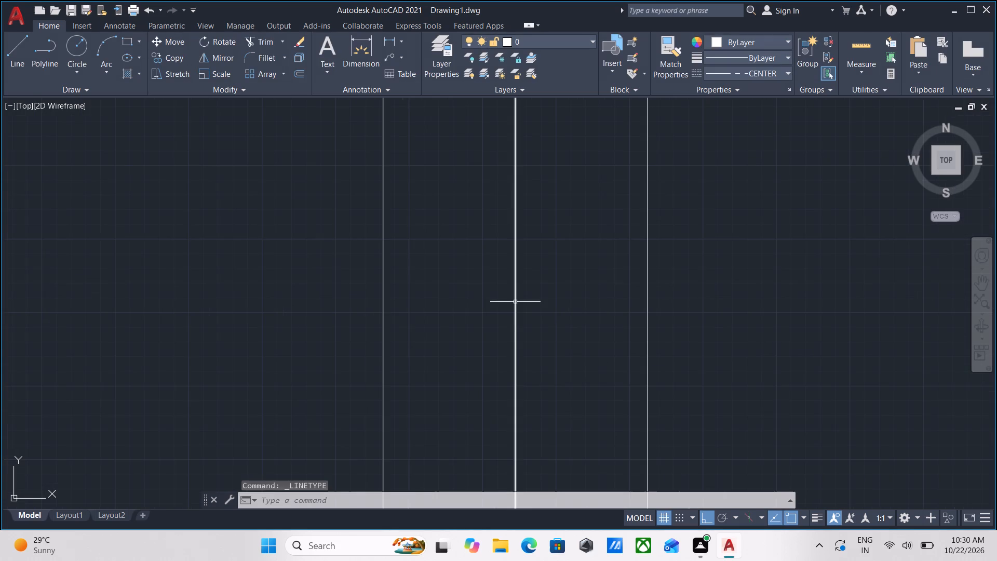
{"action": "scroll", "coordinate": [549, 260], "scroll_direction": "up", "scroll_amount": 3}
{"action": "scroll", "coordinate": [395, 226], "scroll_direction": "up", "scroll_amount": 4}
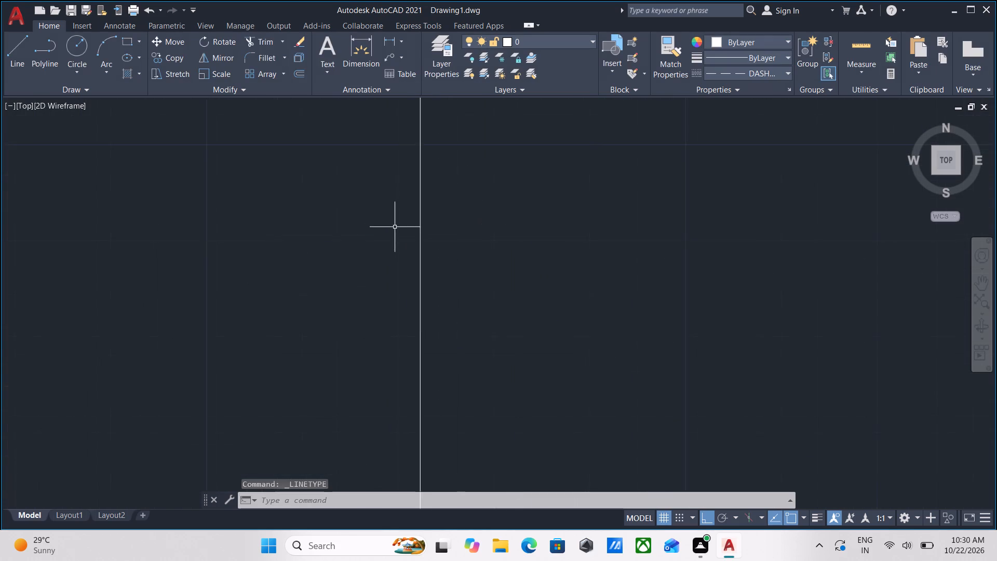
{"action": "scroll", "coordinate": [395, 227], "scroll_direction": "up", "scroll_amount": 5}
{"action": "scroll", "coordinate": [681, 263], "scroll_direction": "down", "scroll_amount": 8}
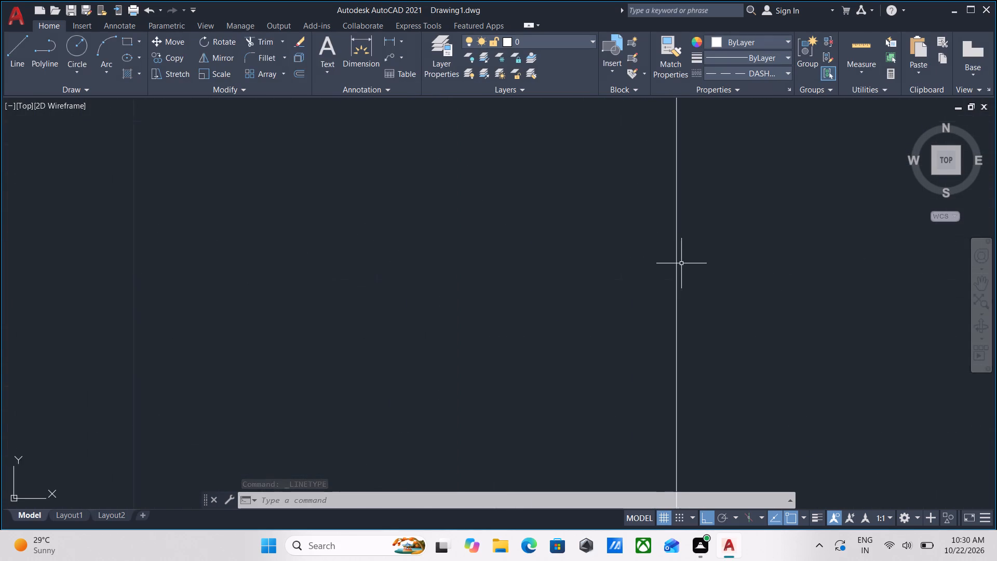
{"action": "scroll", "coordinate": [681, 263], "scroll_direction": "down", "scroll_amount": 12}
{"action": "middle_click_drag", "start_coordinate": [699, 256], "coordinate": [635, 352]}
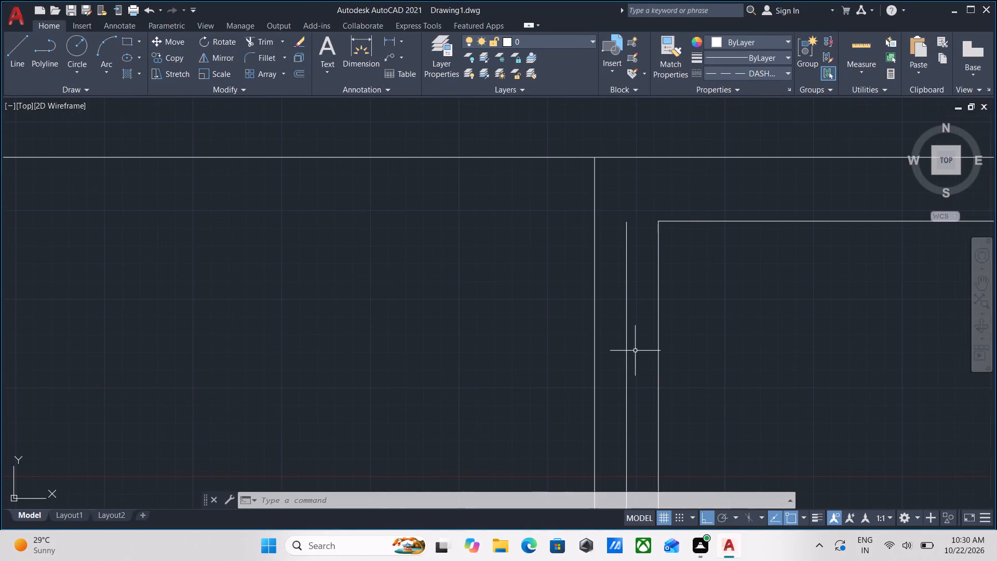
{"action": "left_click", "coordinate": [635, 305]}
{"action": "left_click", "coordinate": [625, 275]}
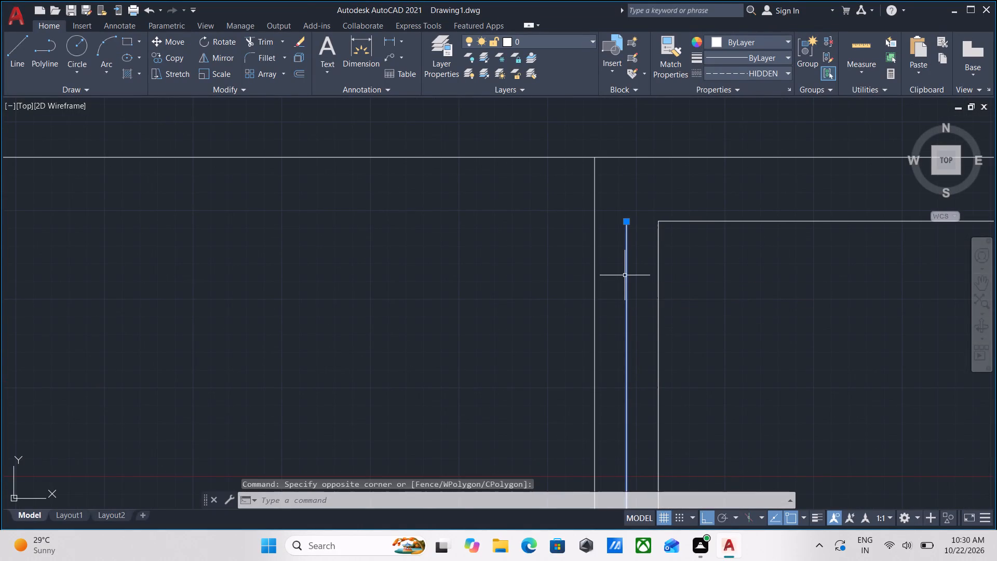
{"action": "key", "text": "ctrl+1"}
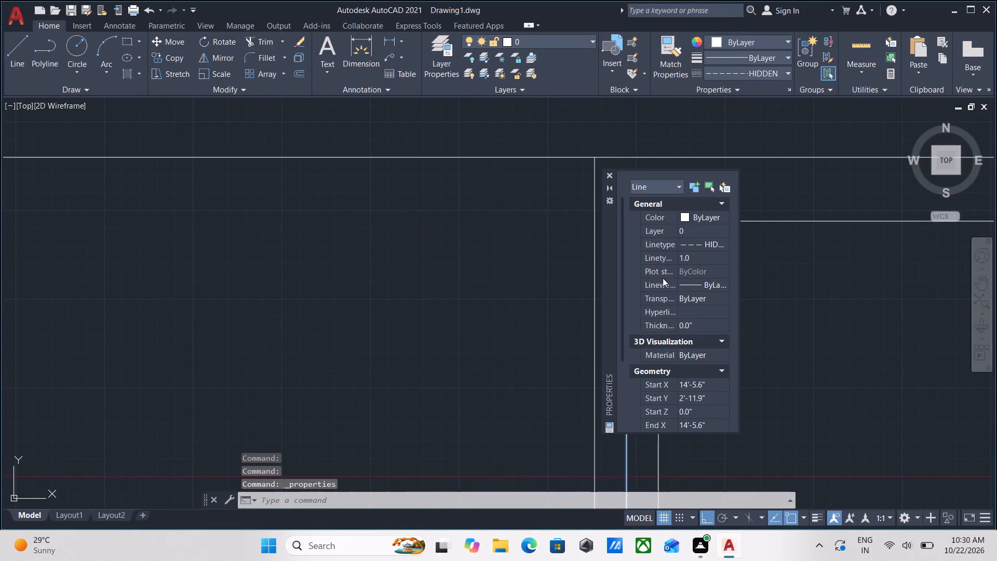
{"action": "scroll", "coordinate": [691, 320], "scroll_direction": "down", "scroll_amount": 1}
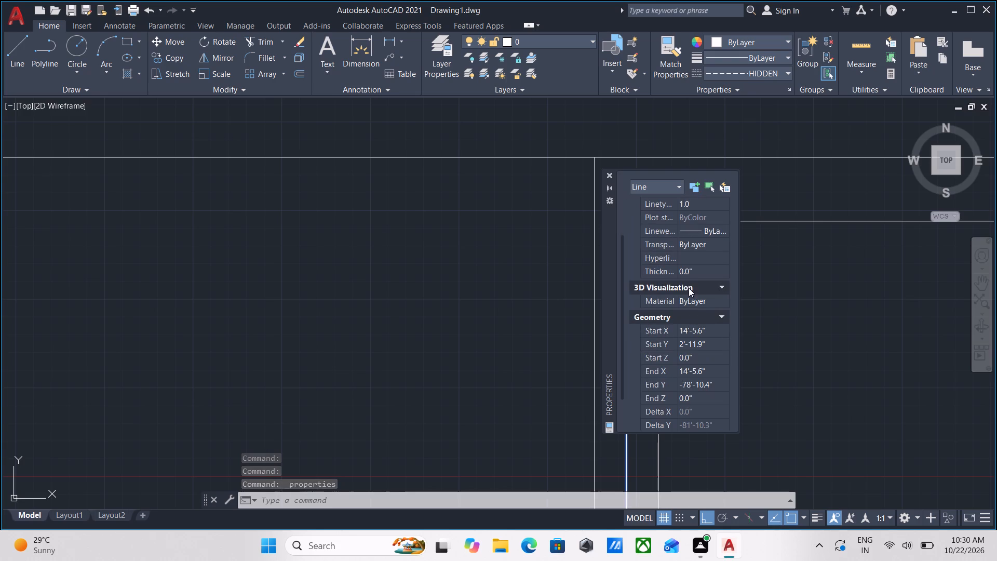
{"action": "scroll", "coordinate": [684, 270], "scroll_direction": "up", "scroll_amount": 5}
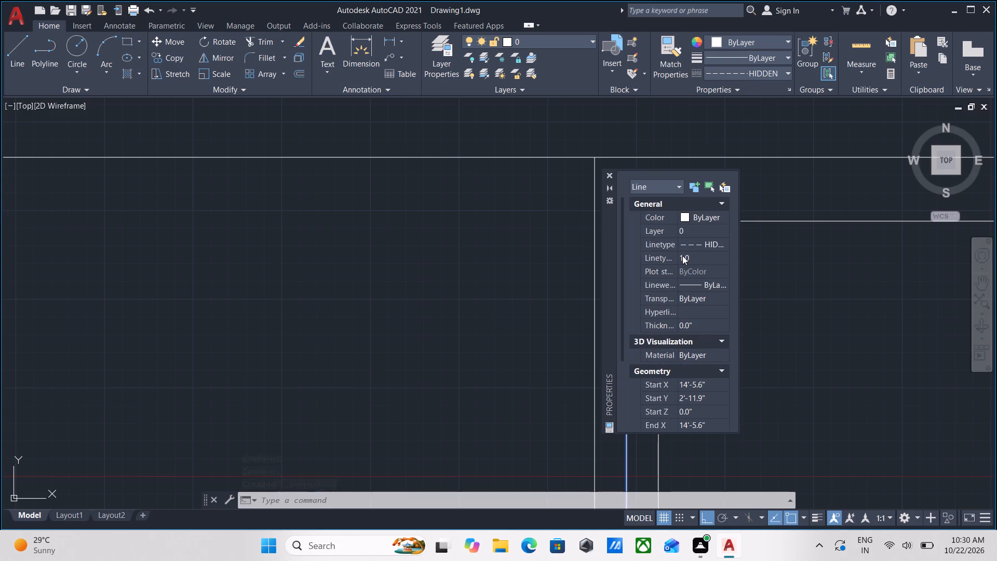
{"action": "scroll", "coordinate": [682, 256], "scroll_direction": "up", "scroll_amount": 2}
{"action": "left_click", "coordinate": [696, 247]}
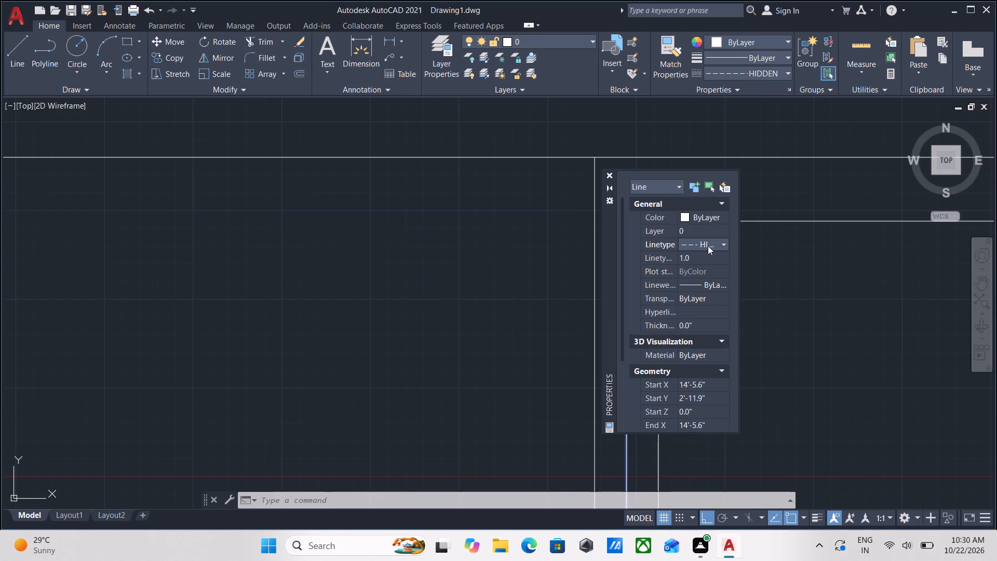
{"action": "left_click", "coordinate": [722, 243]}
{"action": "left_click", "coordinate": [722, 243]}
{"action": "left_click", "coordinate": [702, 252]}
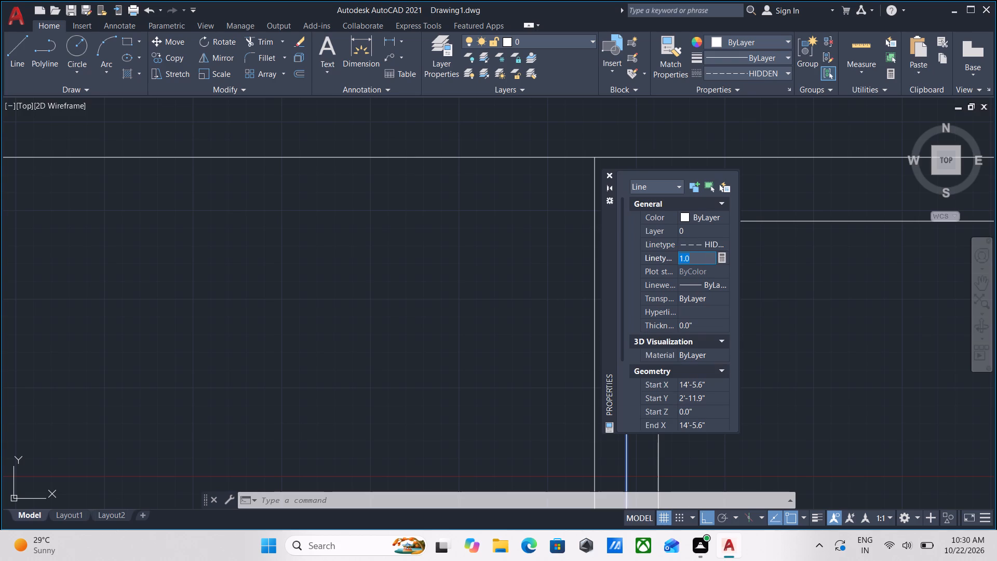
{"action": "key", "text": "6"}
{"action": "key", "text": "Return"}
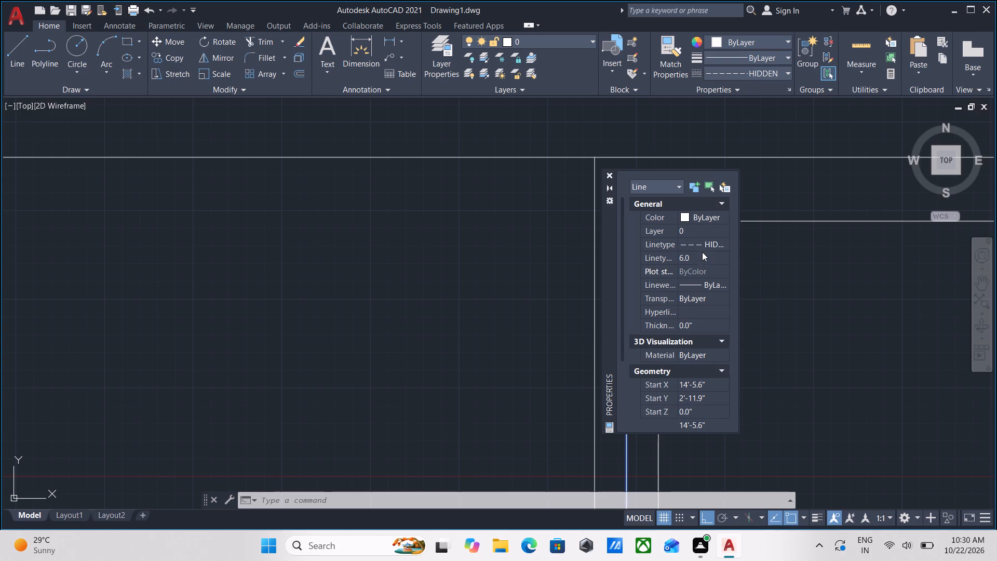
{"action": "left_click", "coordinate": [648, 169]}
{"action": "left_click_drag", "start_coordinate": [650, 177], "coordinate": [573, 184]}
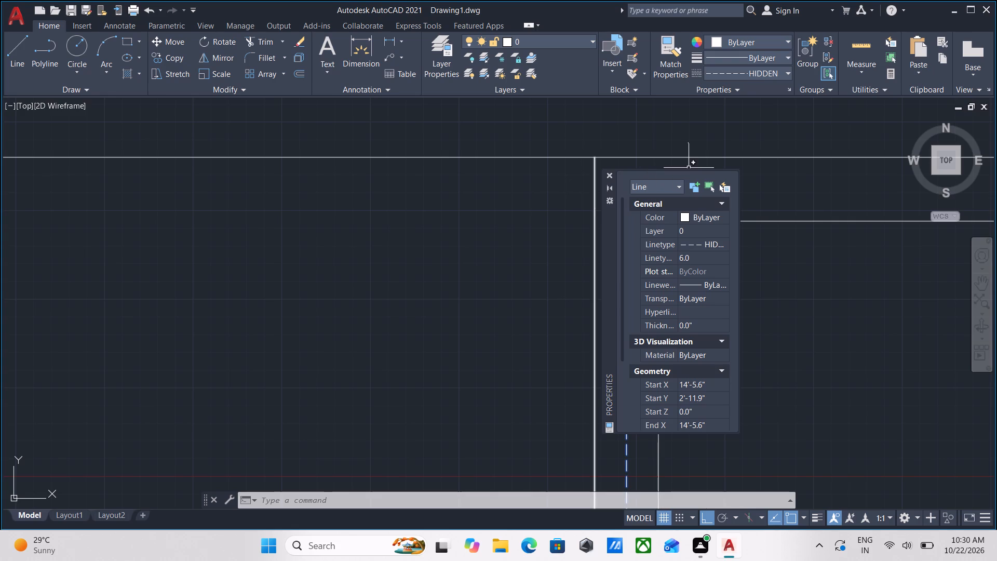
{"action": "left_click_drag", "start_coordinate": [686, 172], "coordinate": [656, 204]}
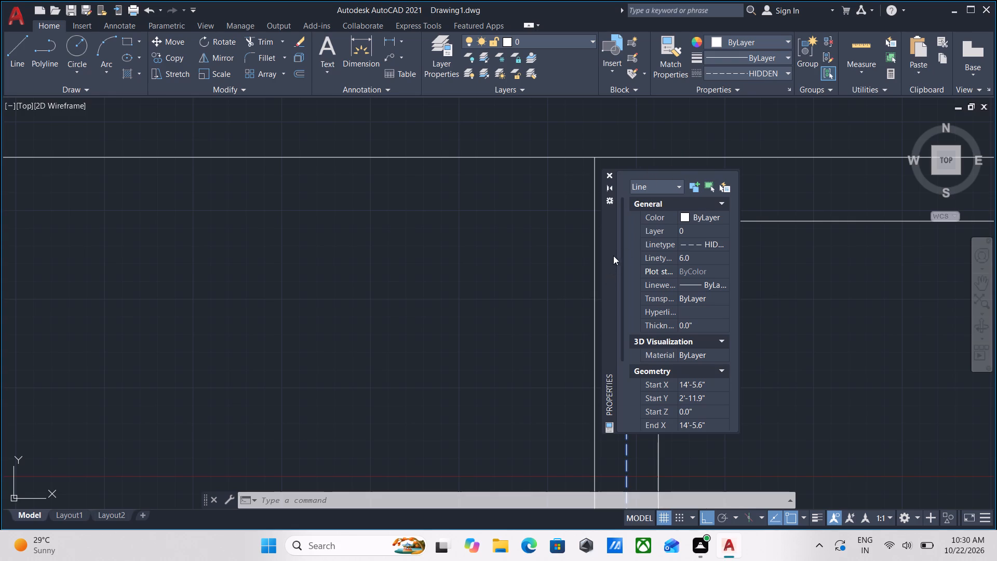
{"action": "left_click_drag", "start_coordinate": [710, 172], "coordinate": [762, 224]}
Set the linetype scale of the vertical HIDDEN line to 10, close its properties and deselect it.
{"action": "scroll", "coordinate": [677, 239], "scroll_direction": "up", "scroll_amount": 2}
{"action": "scroll", "coordinate": [500, 245], "scroll_direction": "down", "scroll_amount": 1}
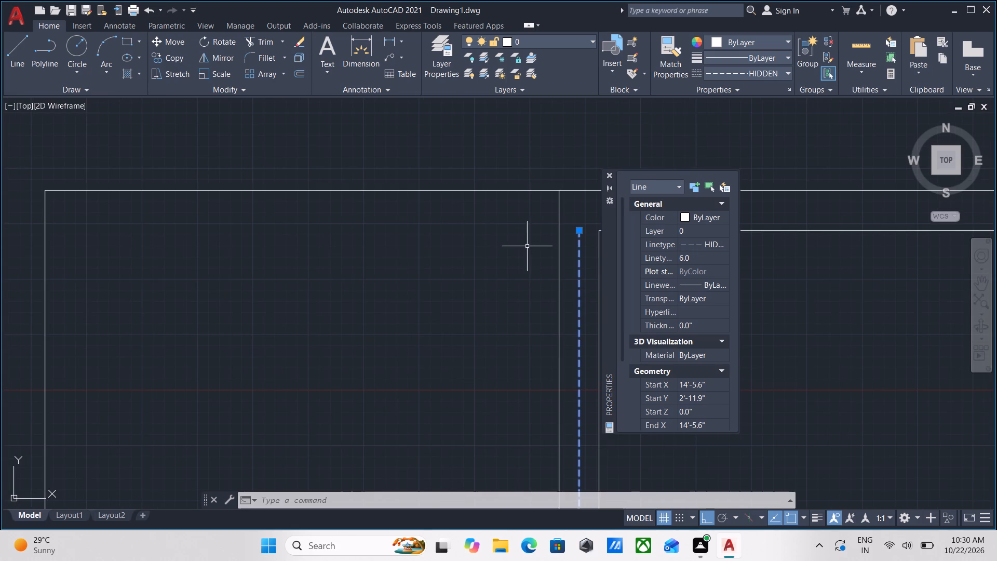
{"action": "scroll", "coordinate": [556, 239], "scroll_direction": "up", "scroll_amount": 1}
{"action": "middle_click_drag", "start_coordinate": [556, 239], "coordinate": [454, 190]}
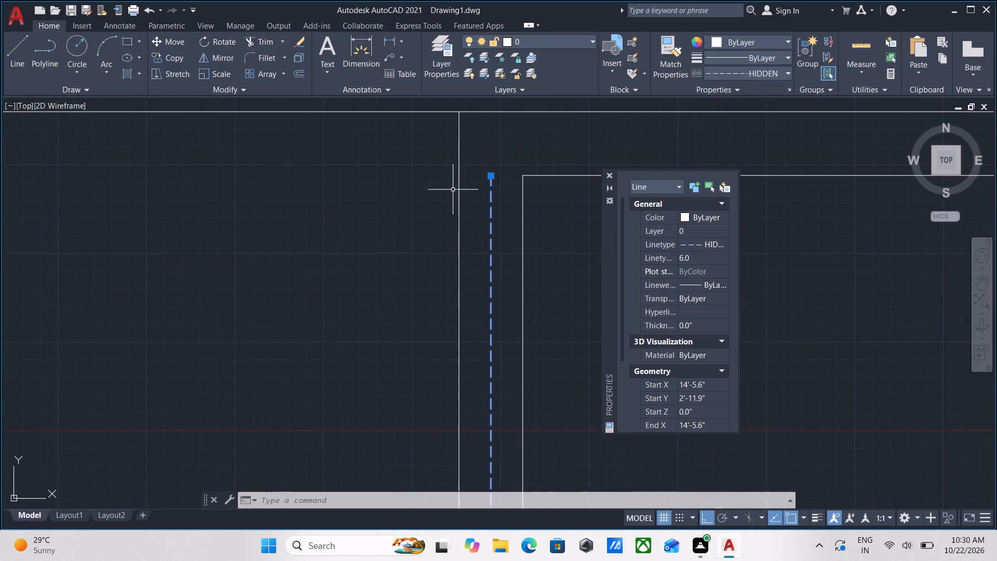
{"action": "left_click", "coordinate": [700, 256]}
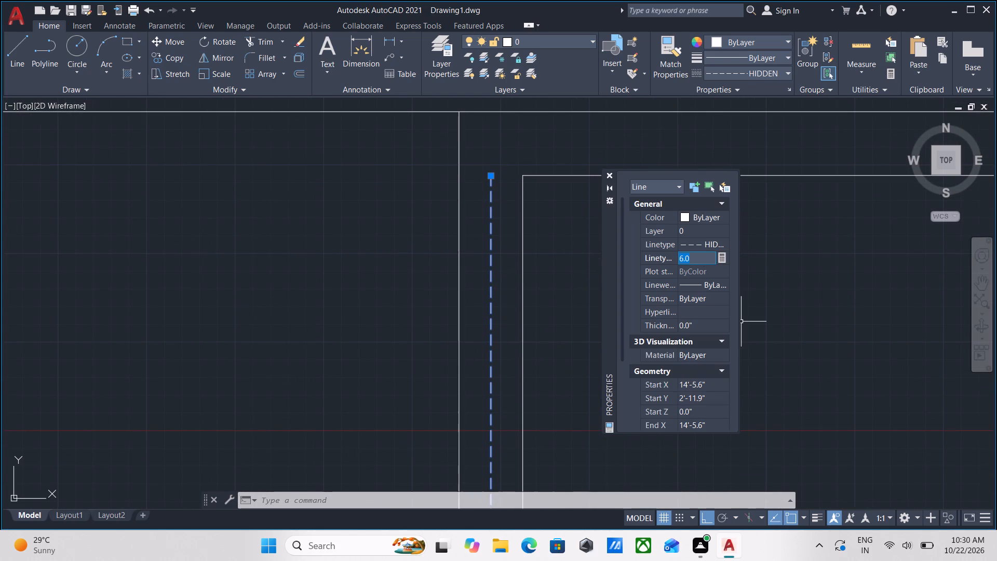
{"action": "type", "text": "10"}
{"action": "key", "text": "Return"}
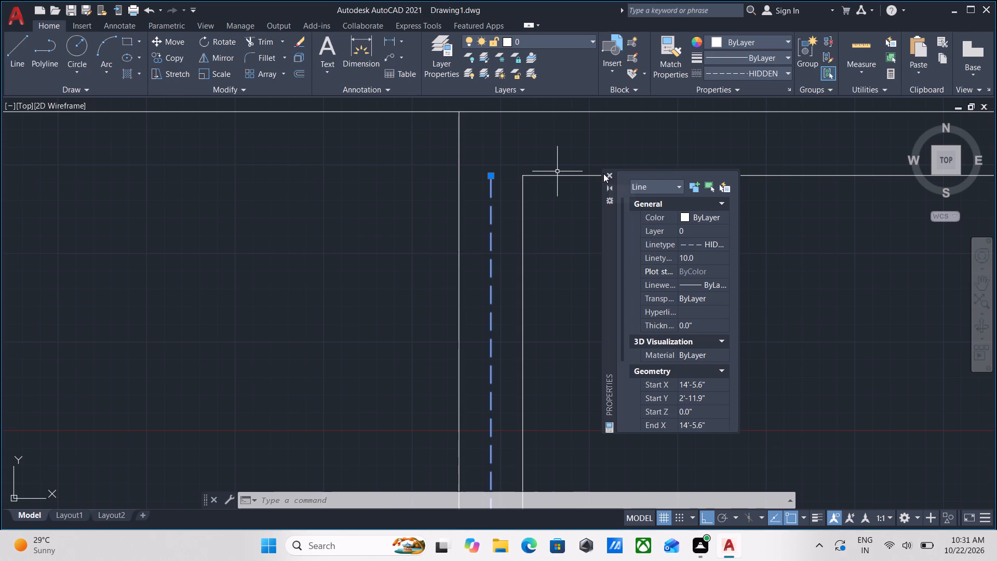
{"action": "scroll", "coordinate": [664, 305], "scroll_direction": "down", "scroll_amount": 8}
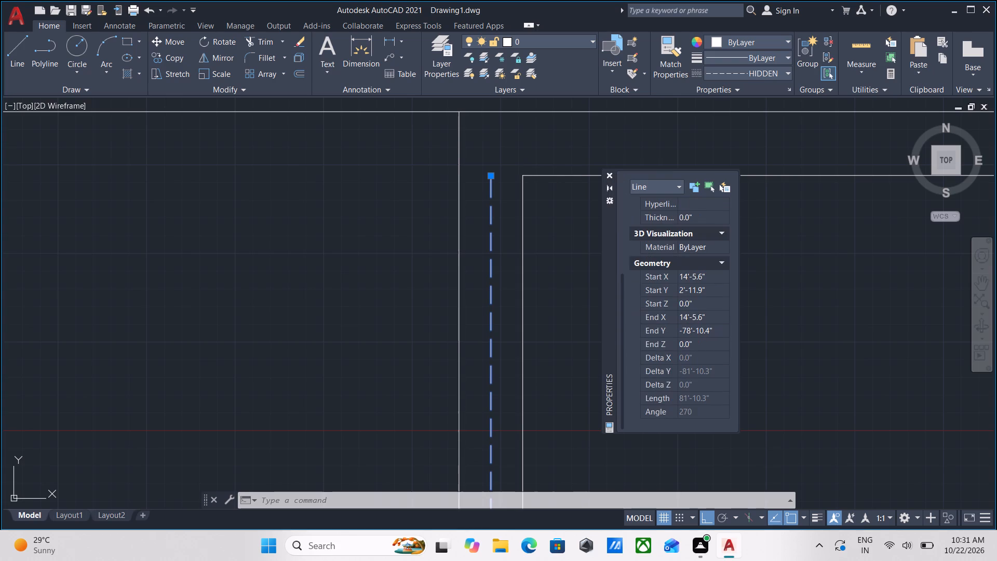
{"action": "scroll", "coordinate": [669, 325], "scroll_direction": "up", "scroll_amount": 5}
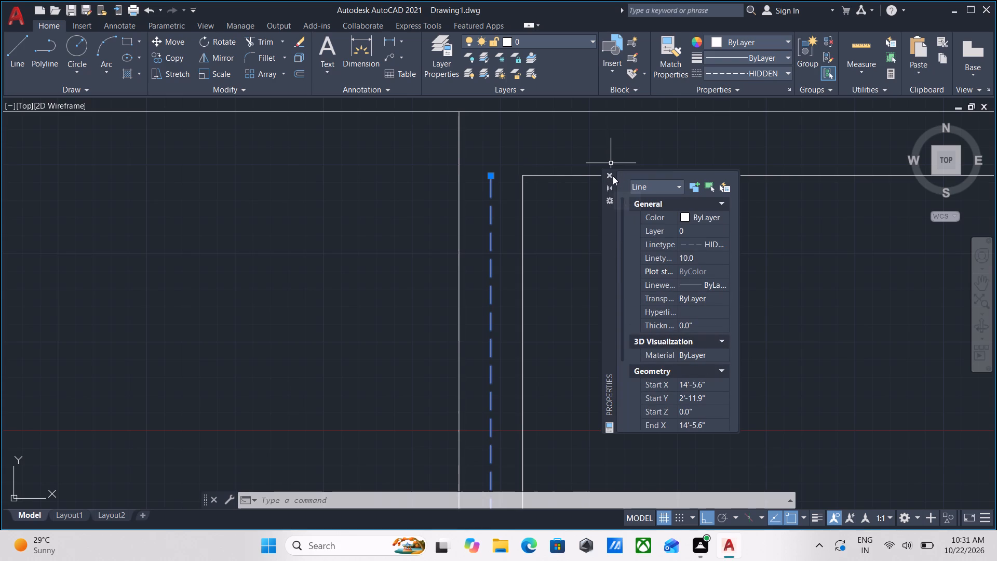
{"action": "left_click", "coordinate": [613, 176]}
{"action": "scroll", "coordinate": [452, 182], "scroll_direction": "down", "scroll_amount": 2}
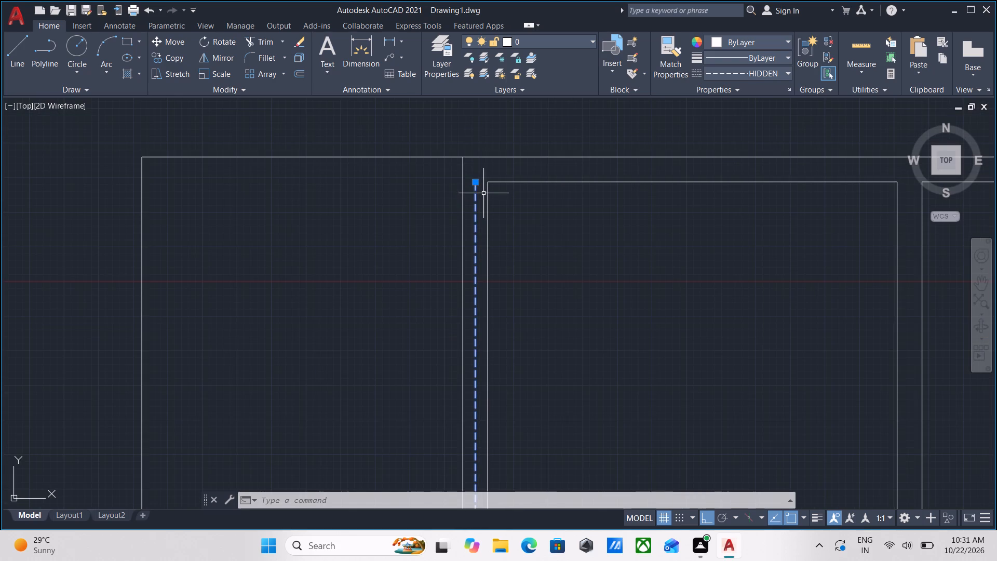
{"action": "key", "text": "Escape"}
Examine the dash pattern of the vertical centre line along its full length, up close and against the whole plan.
{"action": "scroll", "coordinate": [483, 193], "scroll_direction": "up", "scroll_amount": 2}
{"action": "middle_click_drag", "start_coordinate": [483, 193], "coordinate": [504, 121]}
{"action": "scroll", "coordinate": [507, 112], "scroll_direction": "up", "scroll_amount": 1}
{"action": "scroll", "coordinate": [508, 111], "scroll_direction": "down", "scroll_amount": 6}
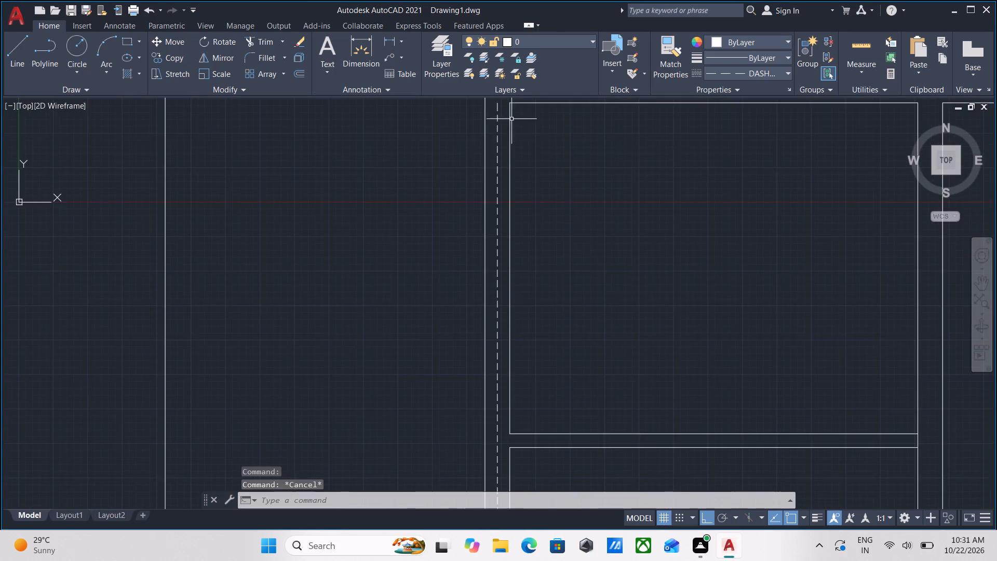
{"action": "scroll", "coordinate": [526, 141], "scroll_direction": "down", "scroll_amount": 1}
{"action": "middle_click_drag", "start_coordinate": [526, 145], "coordinate": [535, 99]}
{"action": "scroll", "coordinate": [544, 289], "scroll_direction": "up", "scroll_amount": 3}
{"action": "middle_click_drag", "start_coordinate": [526, 287], "coordinate": [526, 278]}
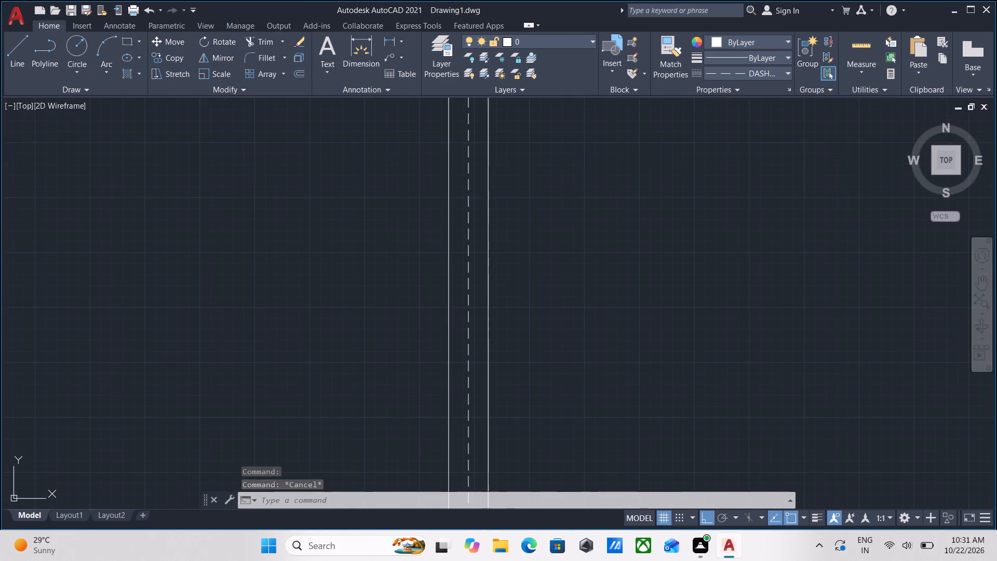
{"action": "middle_click_drag", "start_coordinate": [526, 278], "coordinate": [527, 207]}
{"action": "scroll", "coordinate": [527, 202], "scroll_direction": "down", "scroll_amount": 6}
{"action": "middle_click", "coordinate": [527, 202]}
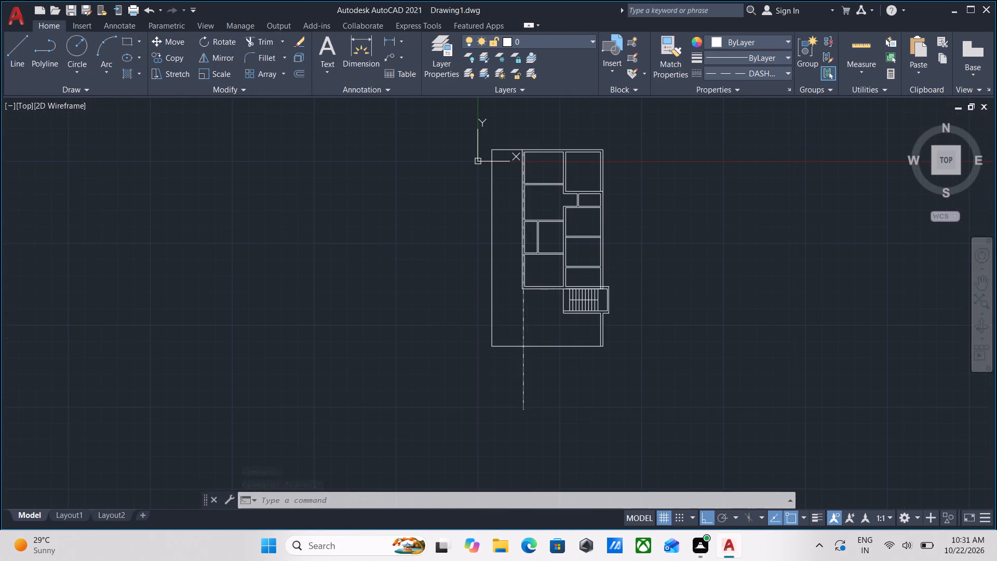
{"action": "scroll", "coordinate": [527, 202], "scroll_direction": "up", "scroll_amount": 4}
{"action": "middle_click_drag", "start_coordinate": [527, 202], "coordinate": [528, 371]}
{"action": "middle_click_drag", "start_coordinate": [522, 230], "coordinate": [526, 381]}
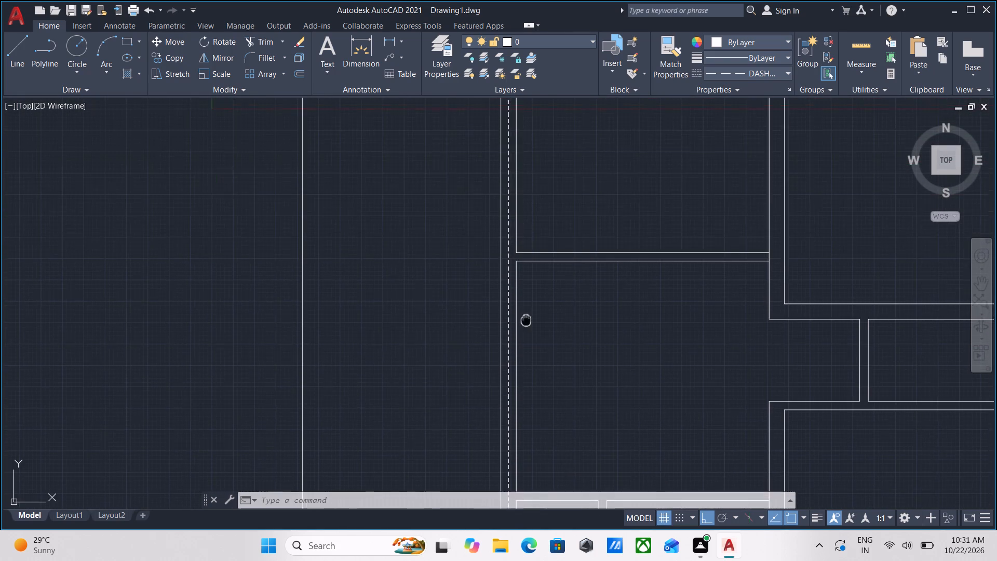
{"action": "middle_click_drag", "start_coordinate": [526, 381], "coordinate": [524, 416]}
{"action": "scroll", "coordinate": [524, 416], "scroll_direction": "up", "scroll_amount": 1}
{"action": "scroll", "coordinate": [504, 232], "scroll_direction": "up", "scroll_amount": 3}
{"action": "middle_click_drag", "start_coordinate": [505, 228], "coordinate": [505, 394]}
{"action": "scroll", "coordinate": [505, 392], "scroll_direction": "down", "scroll_amount": 3}
{"action": "middle_click_drag", "start_coordinate": [507, 386], "coordinate": [502, 426]}
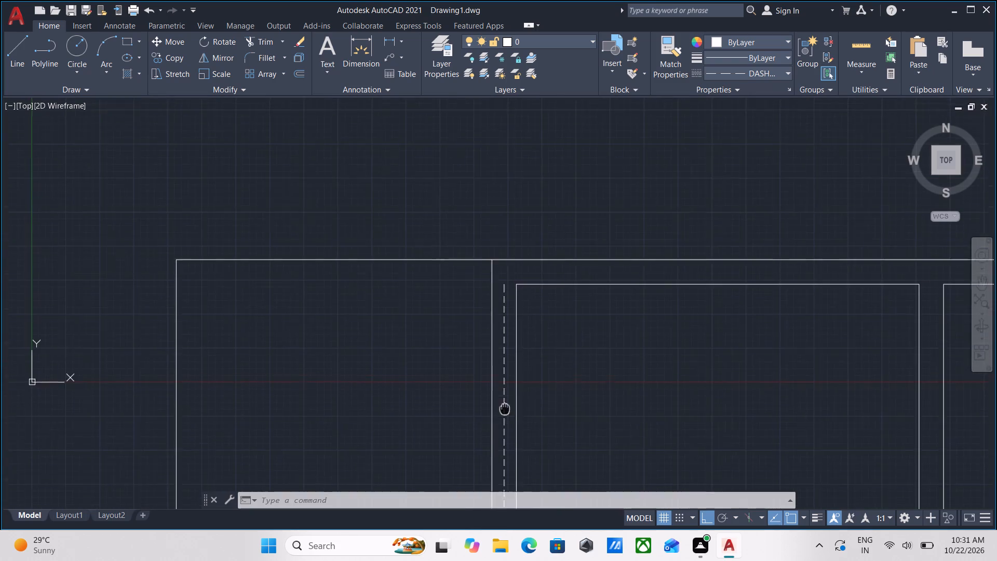
{"action": "middle_click_drag", "start_coordinate": [502, 426], "coordinate": [502, 428]}
Stretch the vertical centre line's top end straight up past the top wall's outer face, making it about 83'-7" long.
{"action": "scroll", "coordinate": [504, 322], "scroll_direction": "up", "scroll_amount": 2}
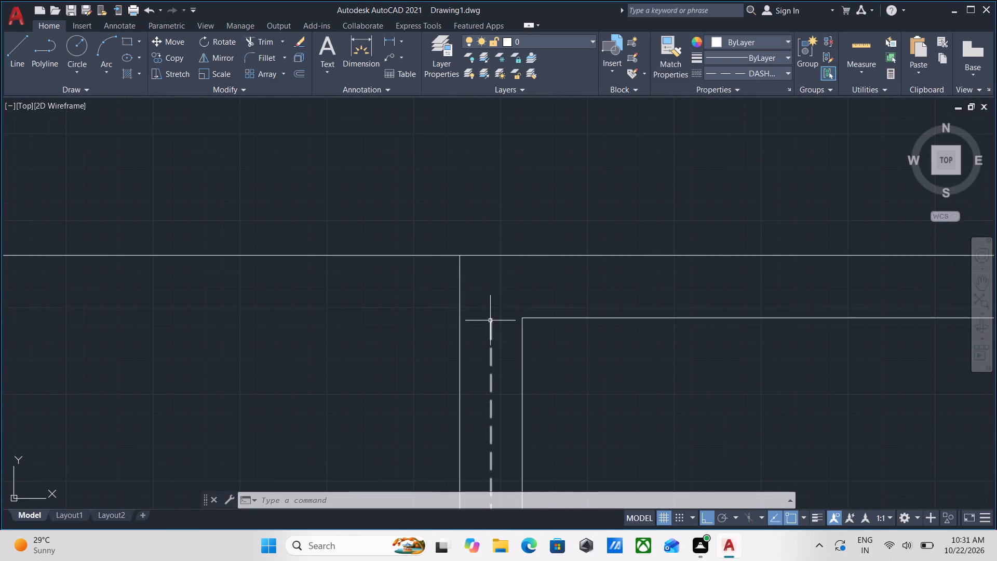
{"action": "left_click", "coordinate": [490, 321]}
{"action": "left_click", "coordinate": [491, 321]}
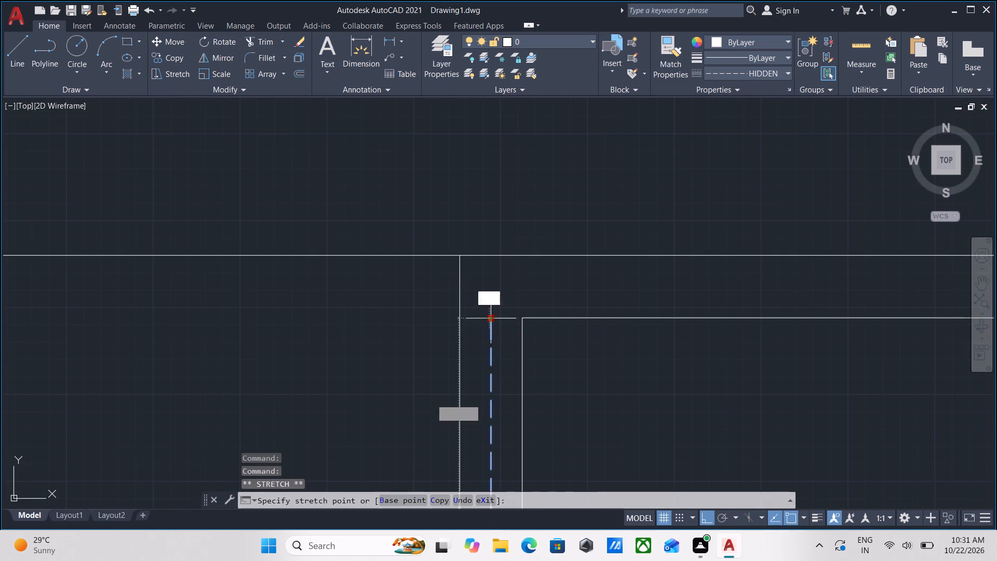
{"action": "left_click", "coordinate": [492, 172]}
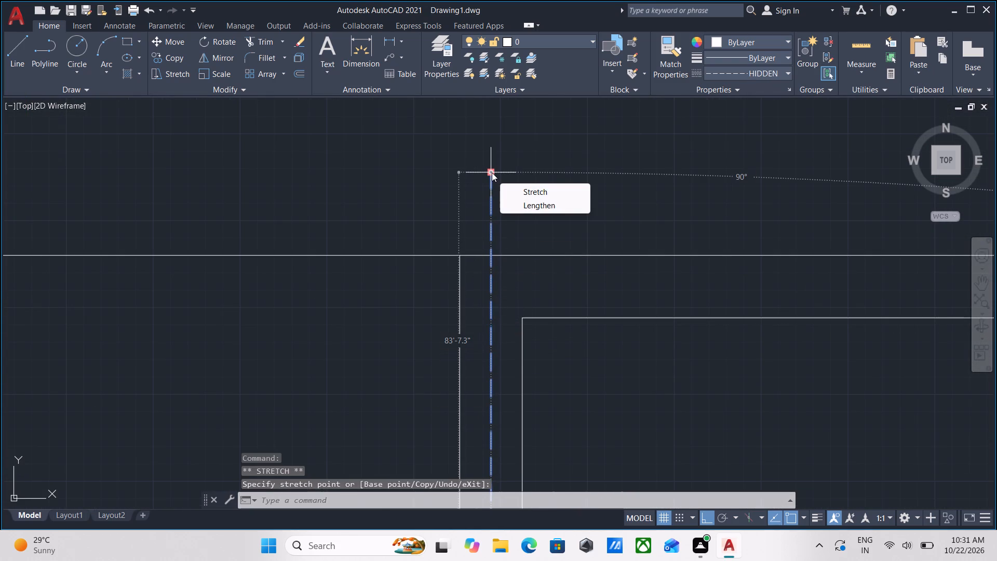
{"action": "key", "text": "Escape"}
{"action": "key", "text": "Escape"}
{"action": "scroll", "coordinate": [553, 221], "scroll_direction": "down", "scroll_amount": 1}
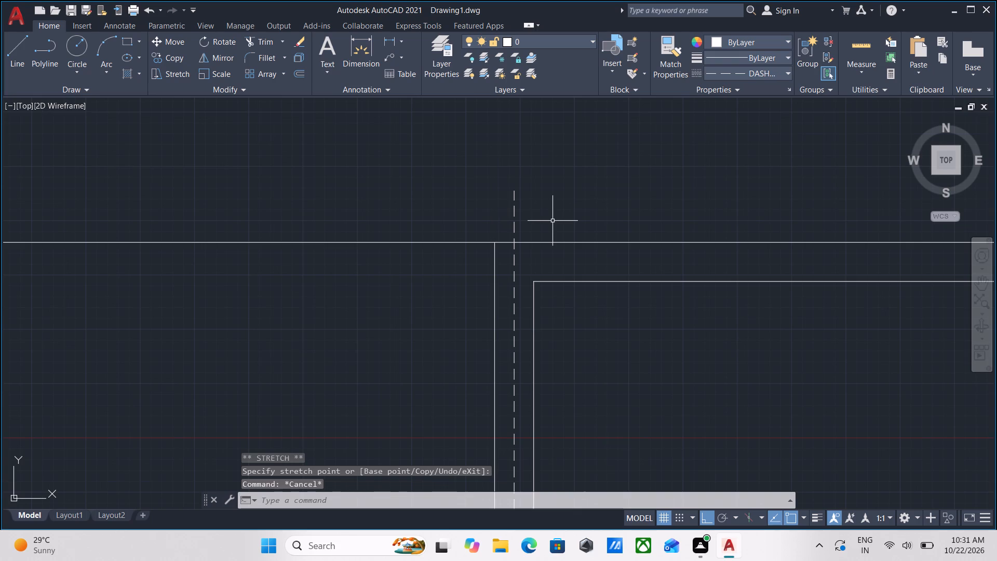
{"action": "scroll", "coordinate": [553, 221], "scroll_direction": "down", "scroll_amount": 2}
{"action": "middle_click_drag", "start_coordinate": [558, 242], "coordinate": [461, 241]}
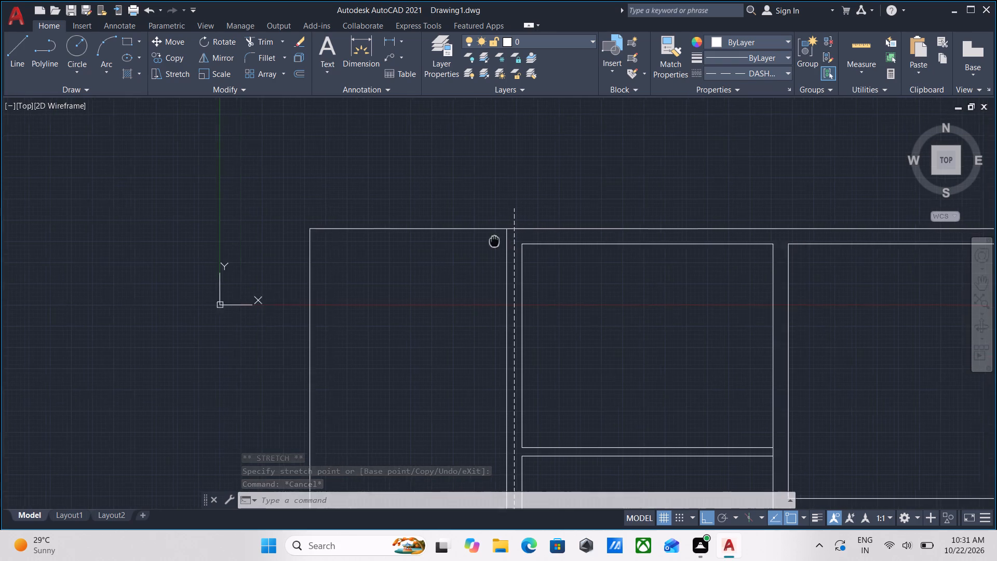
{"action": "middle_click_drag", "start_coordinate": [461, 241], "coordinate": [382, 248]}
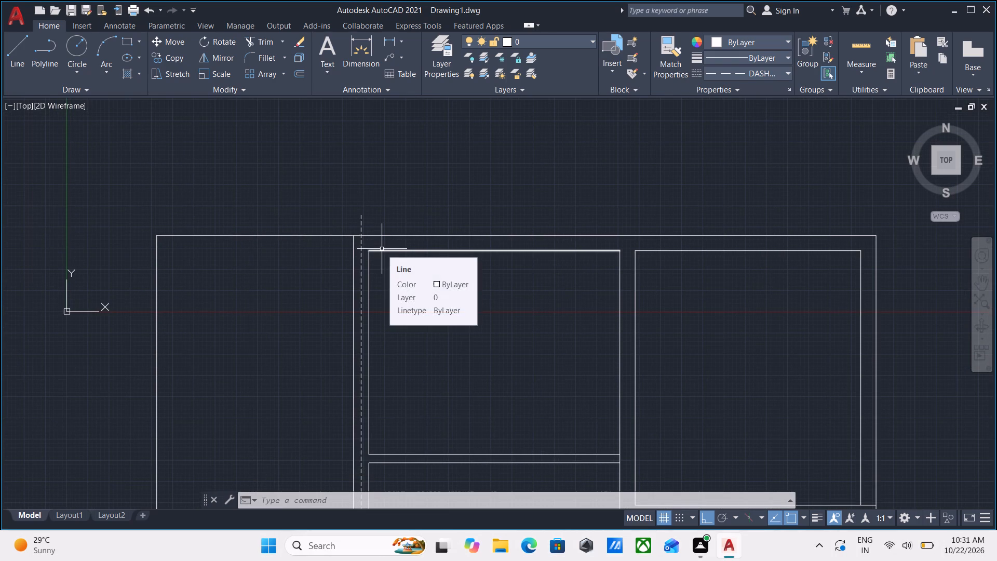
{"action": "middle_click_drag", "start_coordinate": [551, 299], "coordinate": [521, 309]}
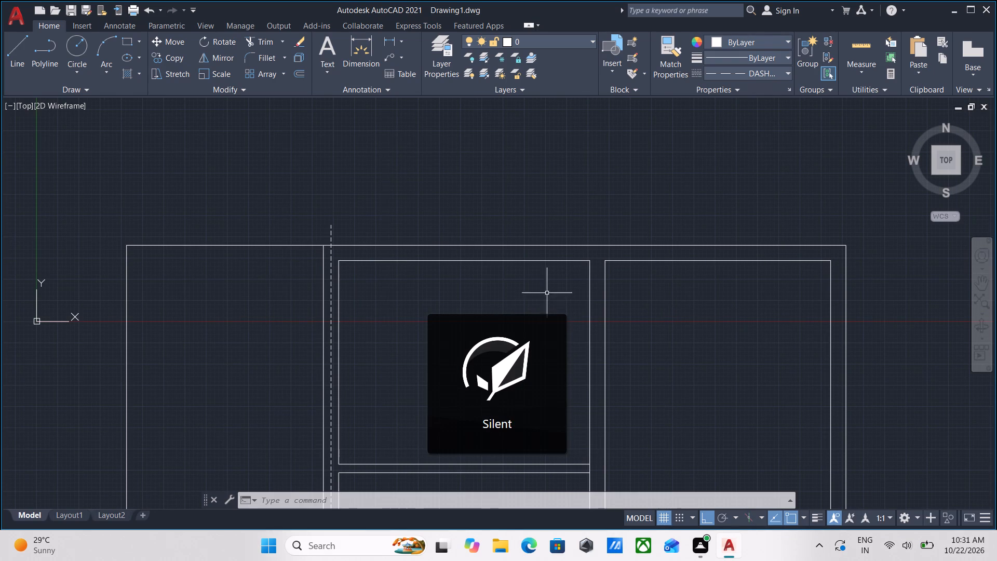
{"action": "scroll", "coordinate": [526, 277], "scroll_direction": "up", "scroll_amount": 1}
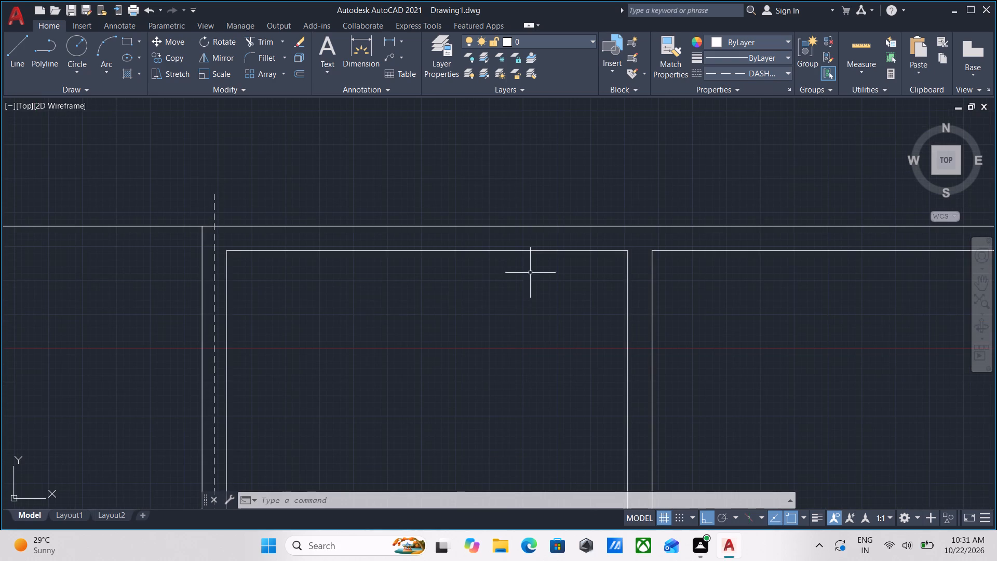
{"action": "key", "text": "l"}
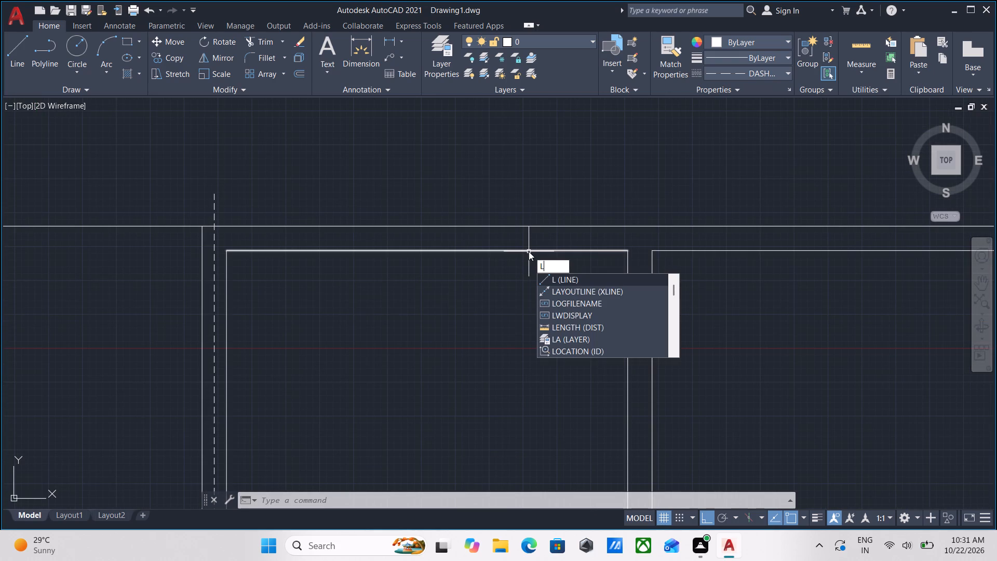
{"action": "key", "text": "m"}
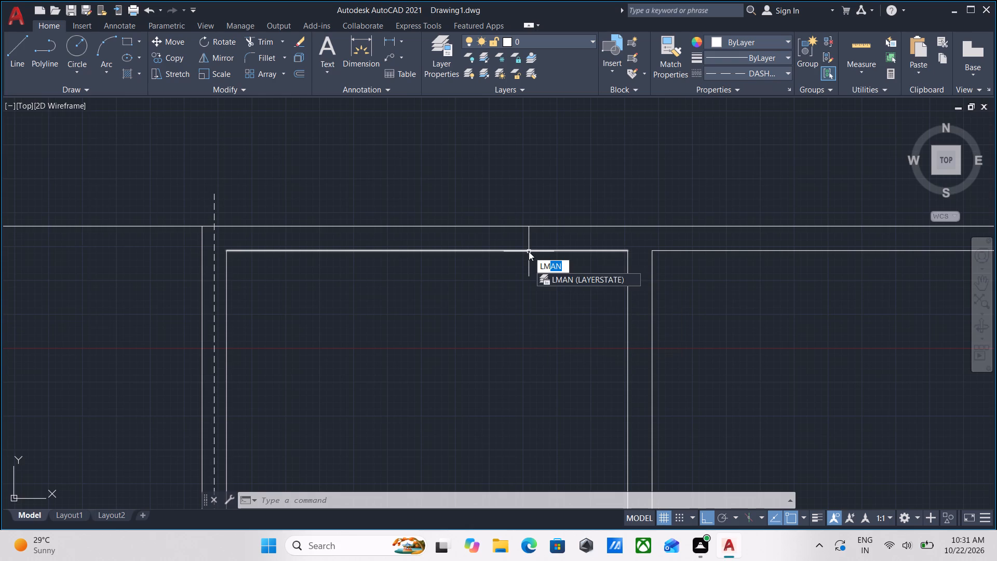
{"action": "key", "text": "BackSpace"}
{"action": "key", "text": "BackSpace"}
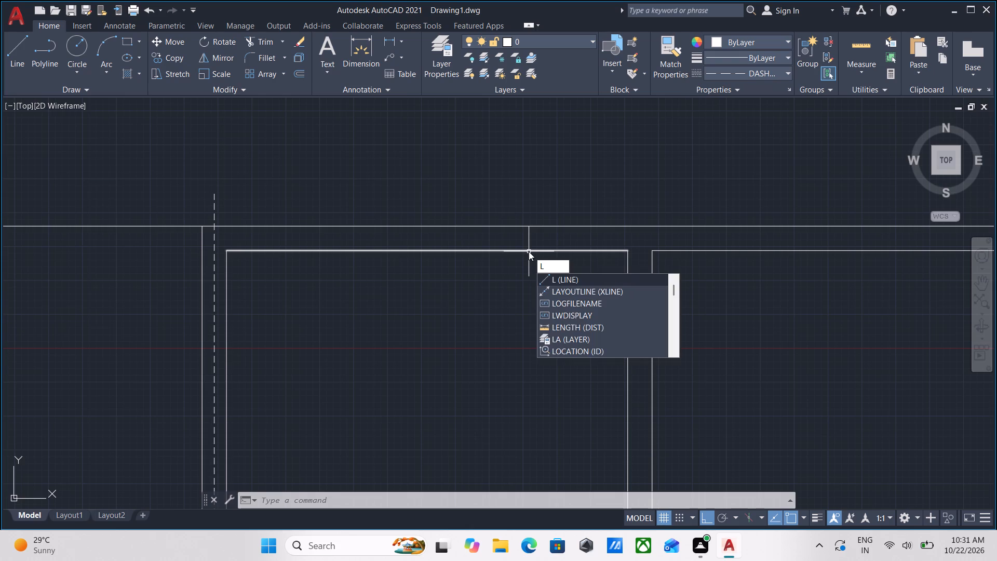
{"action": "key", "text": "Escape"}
Draw a vertical centre line midway between the middle wall's two faces, from near its top down into the stair area, about 46'-8" long.
{"action": "key", "text": "l"}
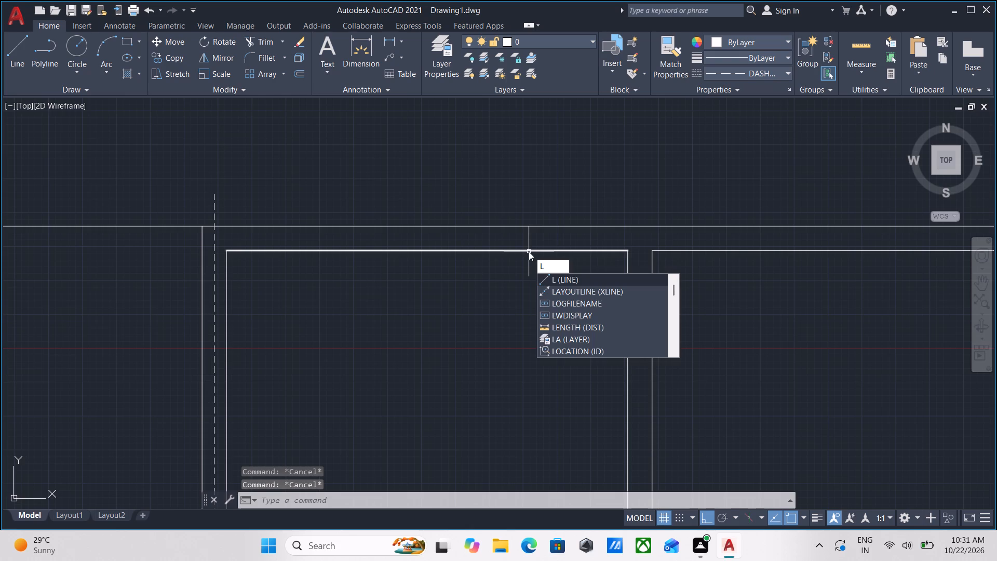
{"action": "key", "text": "Return"}
{"action": "type", "text": "M2"}
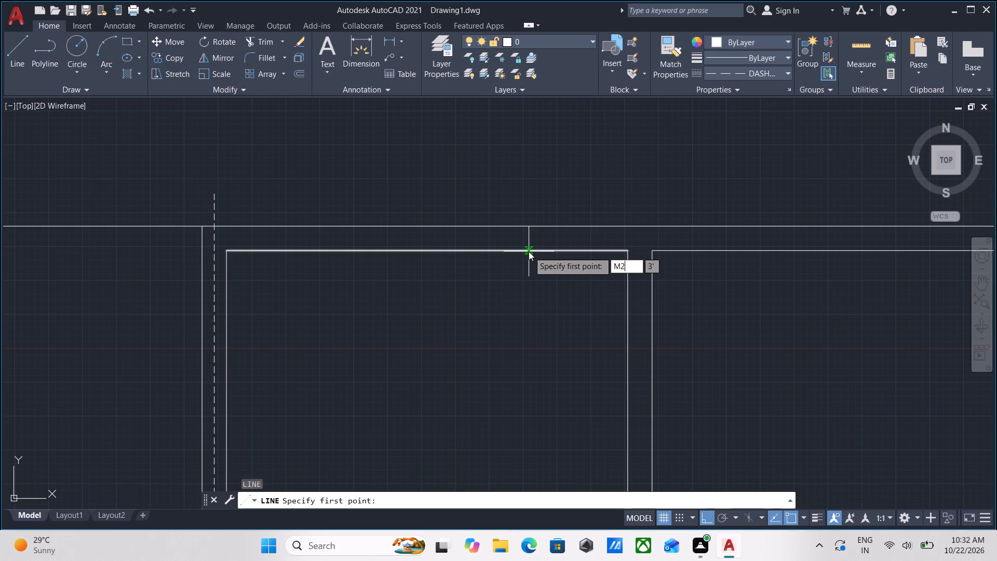
{"action": "key", "text": "p"}
{"action": "key", "text": "Return"}
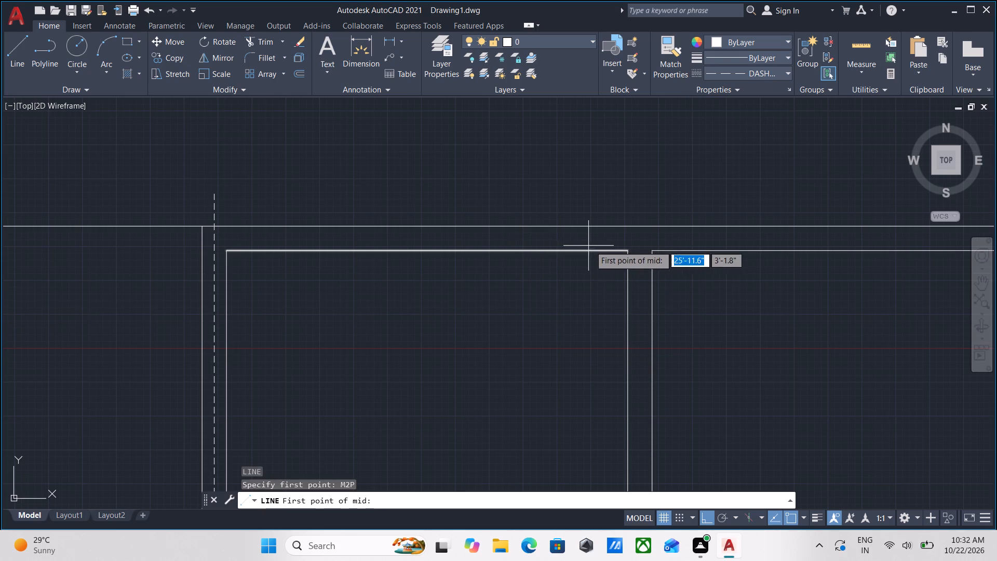
{"action": "scroll", "coordinate": [628, 263], "scroll_direction": "up", "scroll_amount": 4}
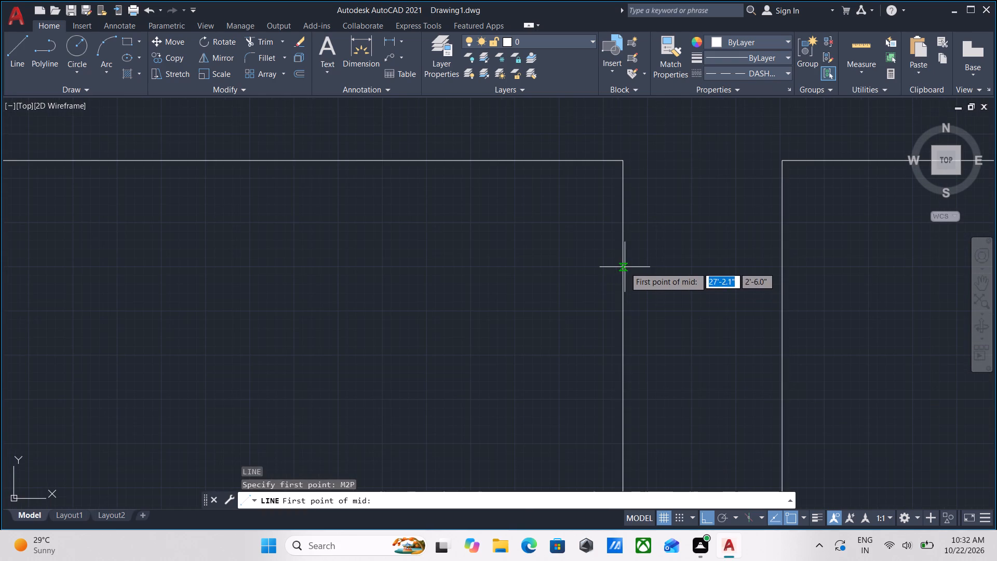
{"action": "left_click", "coordinate": [623, 265]}
{"action": "left_click", "coordinate": [783, 264]}
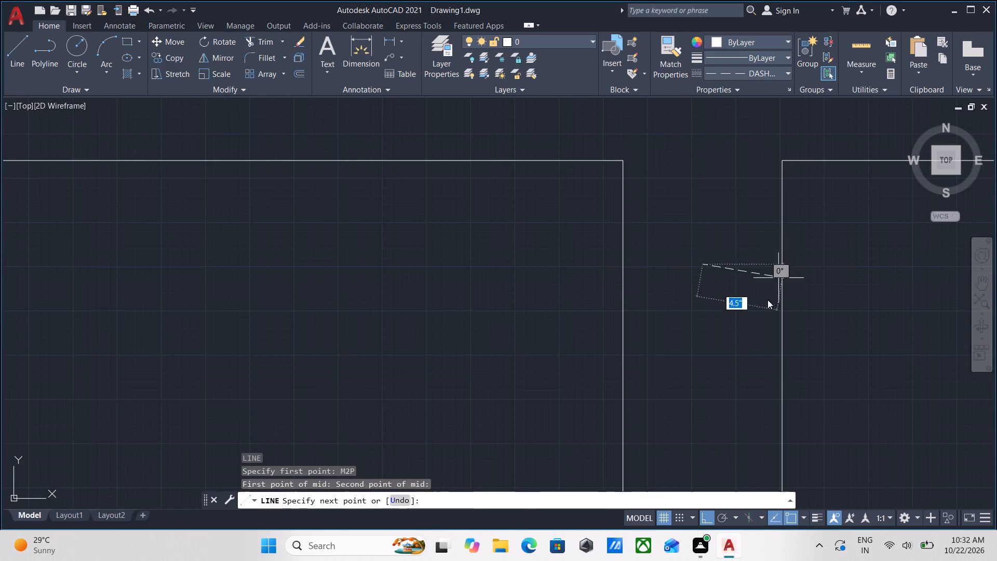
{"action": "scroll", "coordinate": [753, 396], "scroll_direction": "down", "scroll_amount": 1}
{"action": "middle_click_drag", "start_coordinate": [753, 396], "coordinate": [696, 96]}
{"action": "scroll", "coordinate": [700, 366], "scroll_direction": "down", "scroll_amount": 4}
{"action": "middle_click_drag", "start_coordinate": [700, 366], "coordinate": [651, 51]}
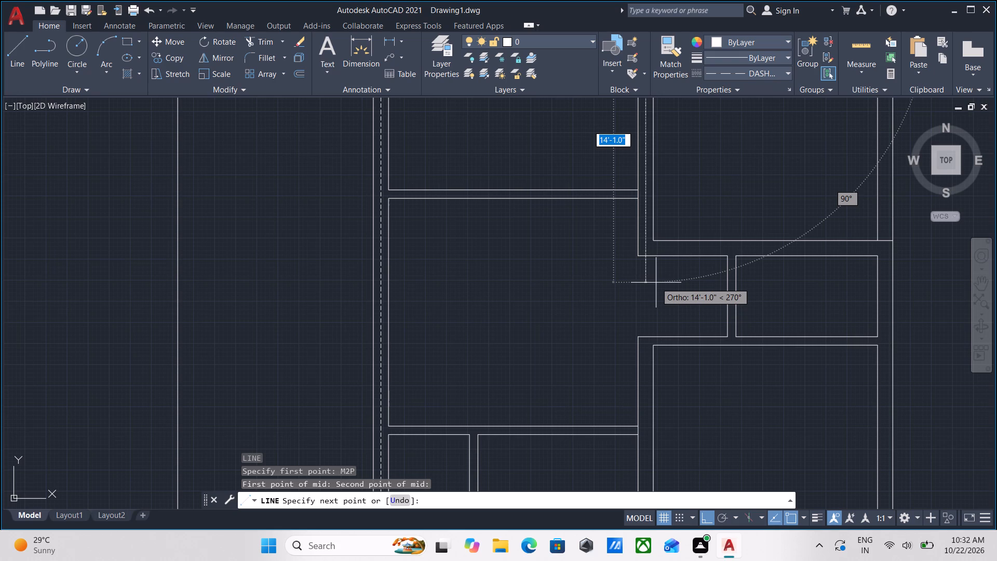
{"action": "scroll", "coordinate": [656, 283], "scroll_direction": "down", "scroll_amount": 3}
{"action": "middle_click_drag", "start_coordinate": [656, 283], "coordinate": [651, 250]}
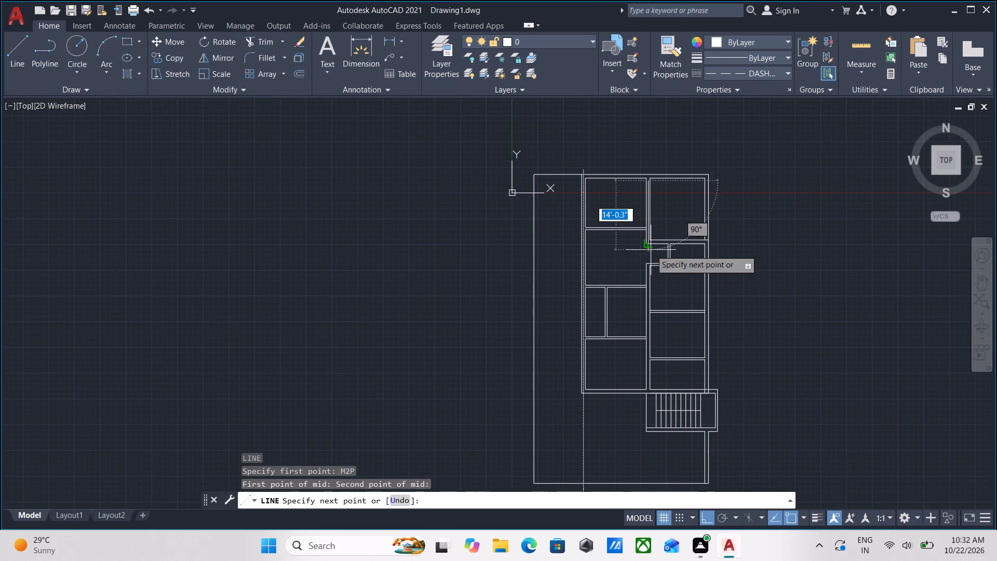
{"action": "scroll", "coordinate": [652, 379], "scroll_direction": "up", "scroll_amount": 3}
{"action": "scroll", "coordinate": [641, 427], "scroll_direction": "down", "scroll_amount": 4}
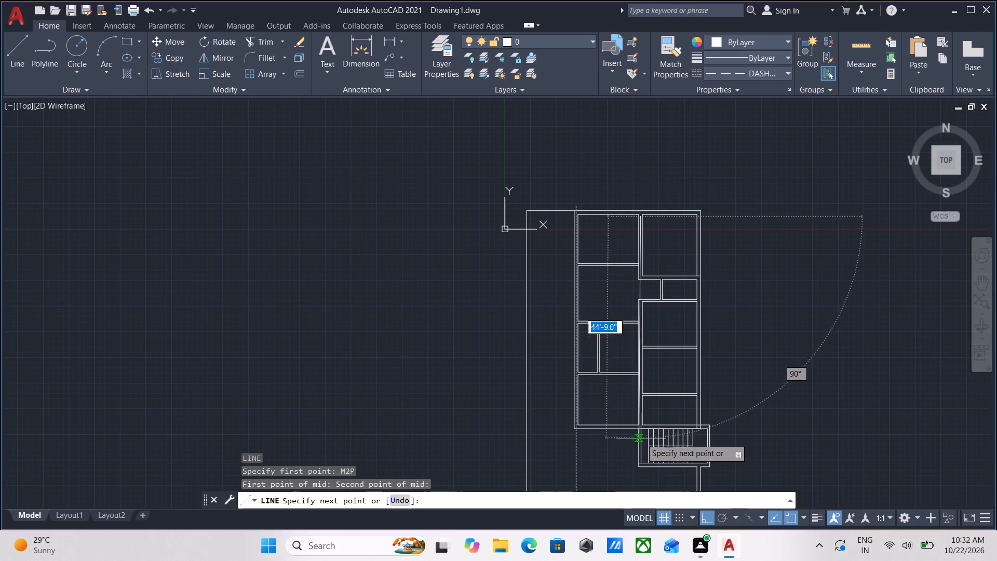
{"action": "scroll", "coordinate": [641, 442], "scroll_direction": "up", "scroll_amount": 4}
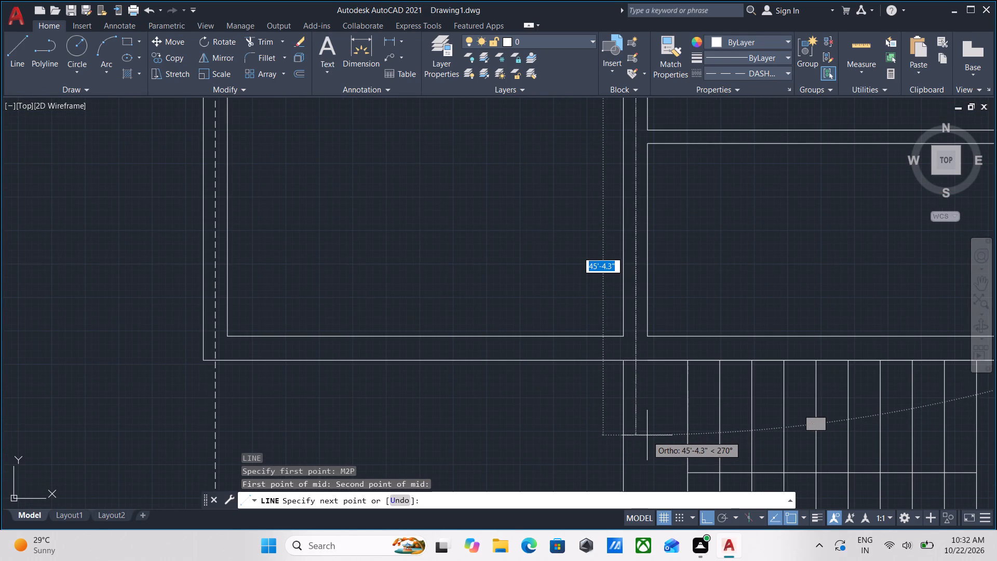
{"action": "scroll", "coordinate": [647, 434], "scroll_direction": "down", "scroll_amount": 2}
{"action": "scroll", "coordinate": [647, 434], "scroll_direction": "up", "scroll_amount": 2}
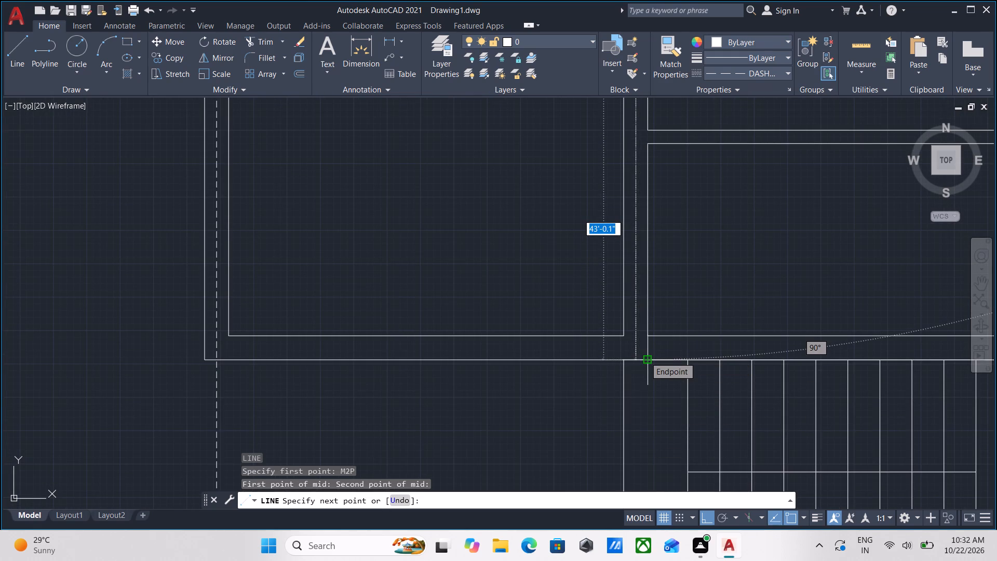
{"action": "scroll", "coordinate": [643, 358], "scroll_direction": "down", "scroll_amount": 2}
{"action": "scroll", "coordinate": [638, 394], "scroll_direction": "up", "scroll_amount": 1}
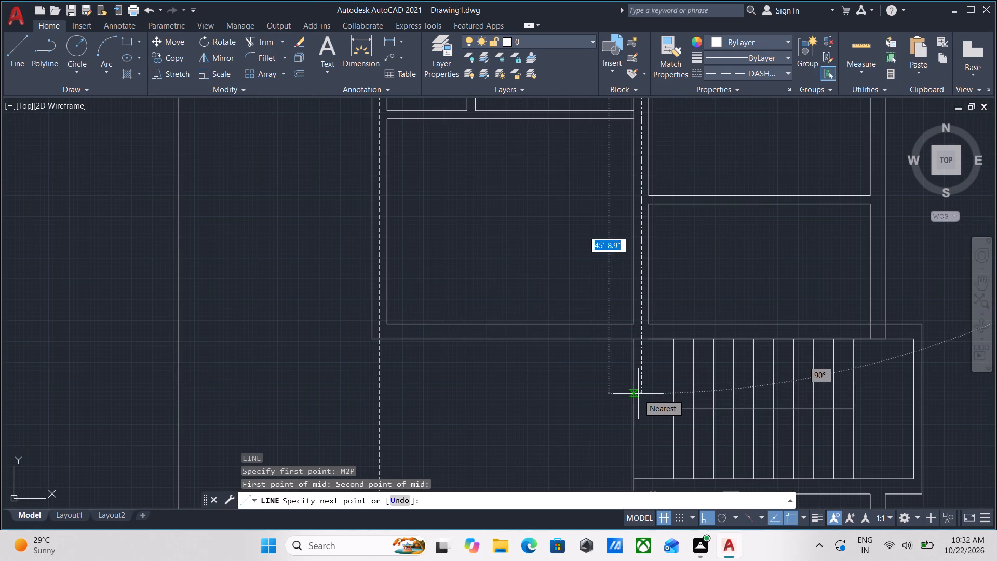
{"action": "scroll", "coordinate": [638, 395], "scroll_direction": "up", "scroll_amount": 1}
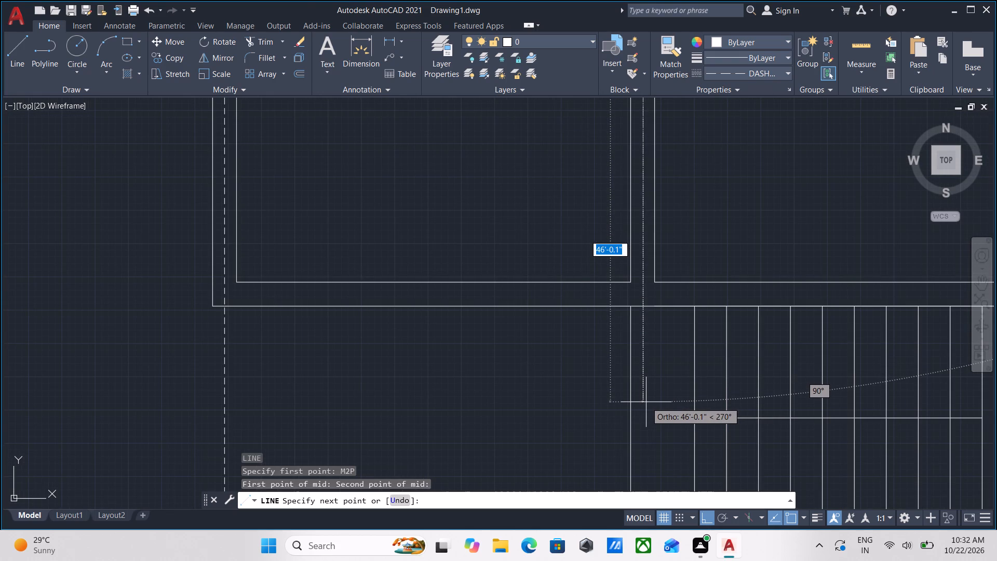
{"action": "scroll", "coordinate": [646, 402], "scroll_direction": "up", "scroll_amount": 2}
{"action": "left_click", "coordinate": [648, 450]}
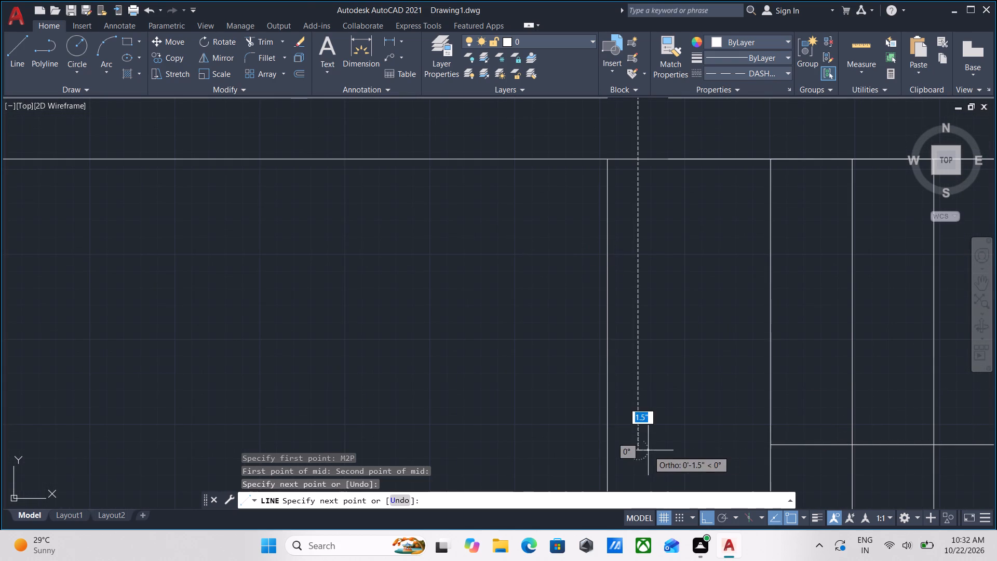
{"action": "scroll", "coordinate": [644, 322], "scroll_direction": "down", "scroll_amount": 1}
{"action": "middle_click_drag", "start_coordinate": [642, 345], "coordinate": [642, 383]}
{"action": "scroll", "coordinate": [646, 382], "scroll_direction": "down", "scroll_amount": 3}
{"action": "key", "text": "Escape"}
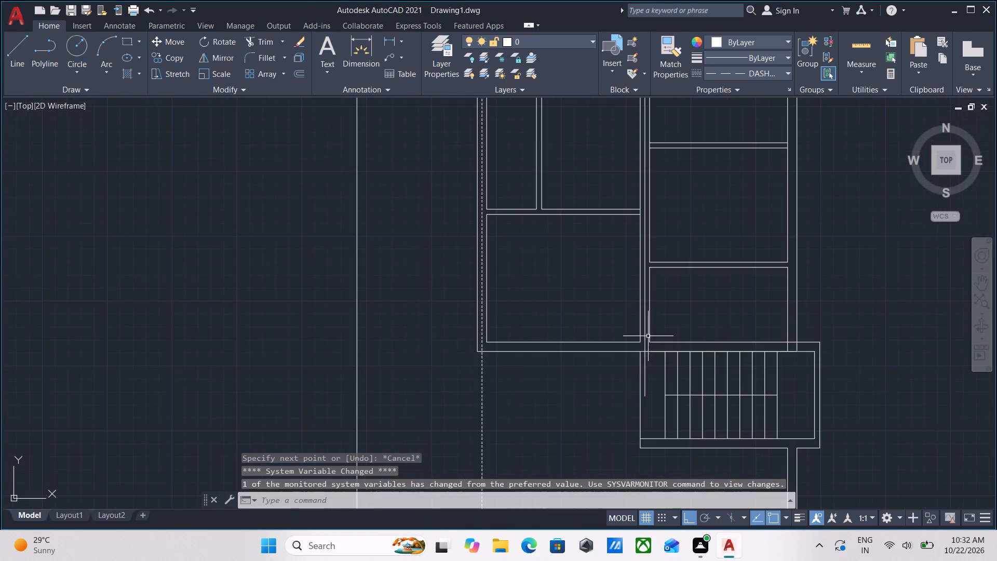
Stretch the middle wall centre line's top end straight up past the top wall's outer face, then deselect it.
{"action": "scroll", "coordinate": [648, 335], "scroll_direction": "down", "scroll_amount": 1}
{"action": "middle_click_drag", "start_coordinate": [646, 343], "coordinate": [623, 444]}
{"action": "key", "text": "Escape"}
{"action": "scroll", "coordinate": [619, 174], "scroll_direction": "up", "scroll_amount": 3}
{"action": "middle_click_drag", "start_coordinate": [639, 239], "coordinate": [577, 435]}
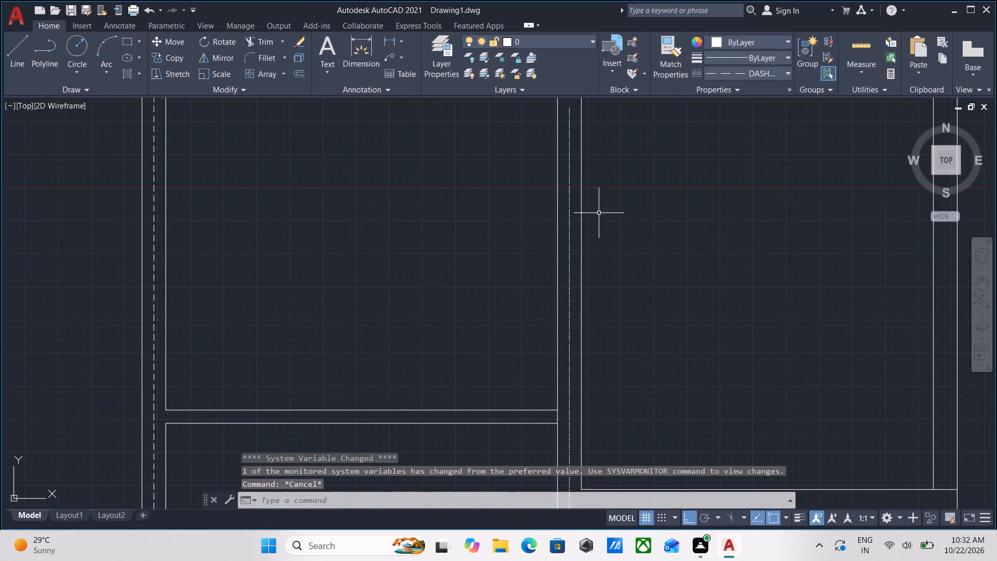
{"action": "middle_click_drag", "start_coordinate": [599, 208], "coordinate": [569, 406]}
{"action": "scroll", "coordinate": [523, 293], "scroll_direction": "up", "scroll_amount": 3}
{"action": "left_click", "coordinate": [609, 338]}
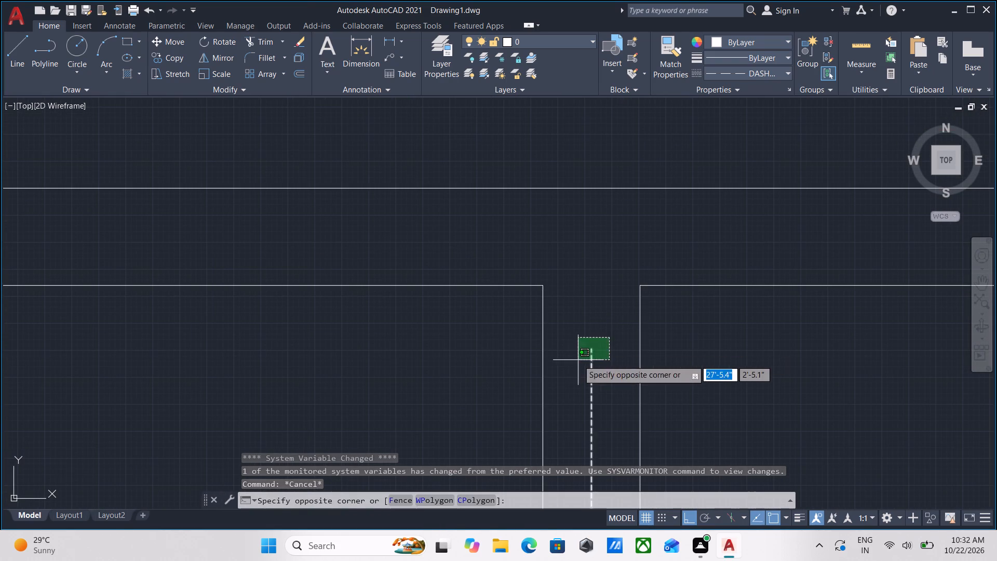
{"action": "left_click", "coordinate": [578, 360]}
{"action": "left_click", "coordinate": [589, 350]}
{"action": "scroll", "coordinate": [588, 119], "scroll_direction": "down", "scroll_amount": 2}
{"action": "middle_click_drag", "start_coordinate": [588, 119], "coordinate": [591, 308]}
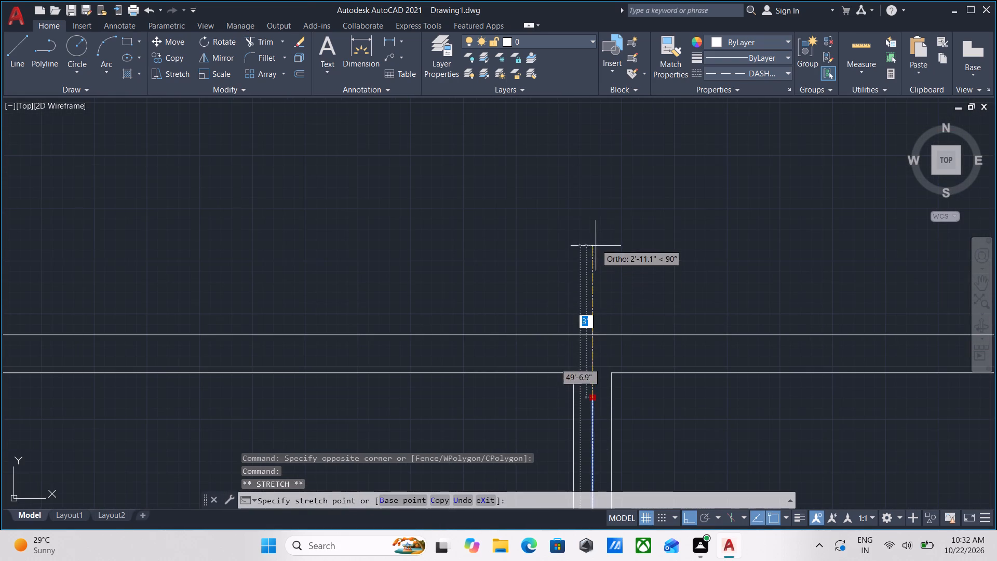
{"action": "left_click", "coordinate": [592, 175]}
{"action": "key", "text": "Escape"}
{"action": "key", "text": "Escape"}
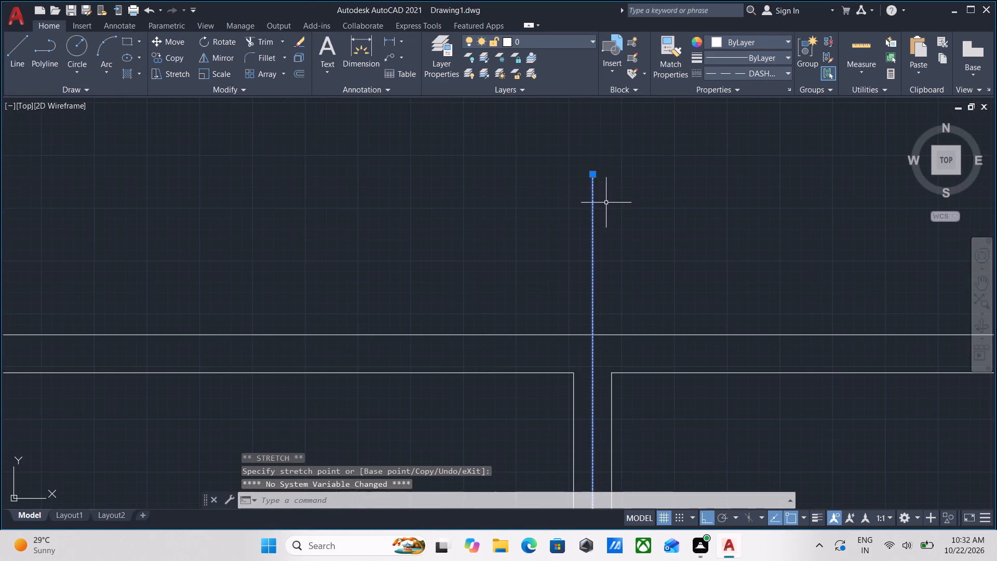
Draw a vertical centre line midway between the right wall's faces, from the top corner down past the plan's bottom edge, about 81' long.
{"action": "scroll", "coordinate": [606, 202], "scroll_direction": "down", "scroll_amount": 3}
{"action": "scroll", "coordinate": [622, 258], "scroll_direction": "up", "scroll_amount": 3}
{"action": "middle_click_drag", "start_coordinate": [621, 260], "coordinate": [587, 299]}
{"action": "middle_click_drag", "start_coordinate": [589, 298], "coordinate": [481, 345]}
{"action": "scroll", "coordinate": [506, 328], "scroll_direction": "down", "scroll_amount": 1}
{"action": "middle_click_drag", "start_coordinate": [506, 328], "coordinate": [440, 339]}
{"action": "key", "text": "l"}
{"action": "key", "text": "Return"}
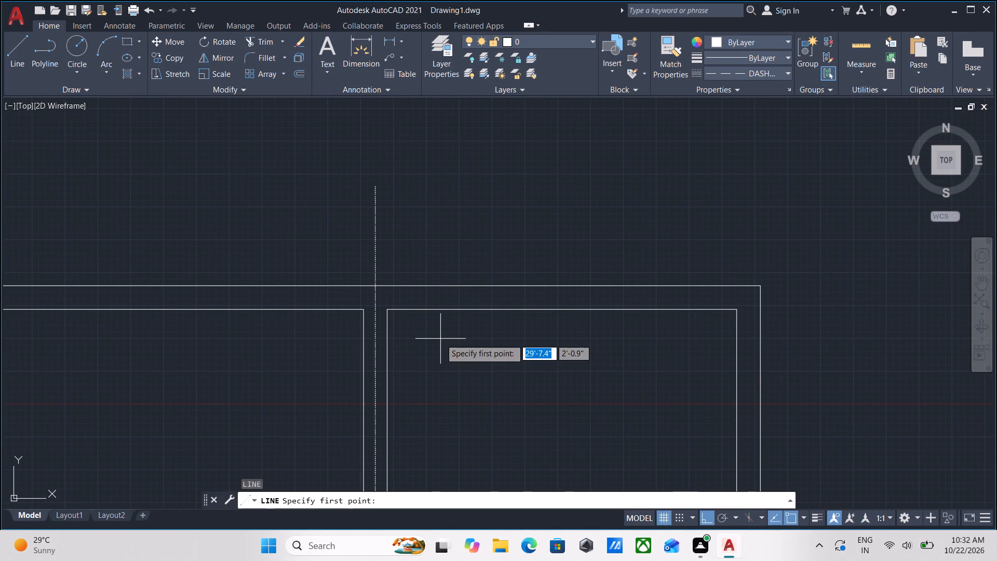
{"action": "type", "text": "M2"}
{"action": "key", "text": "p"}
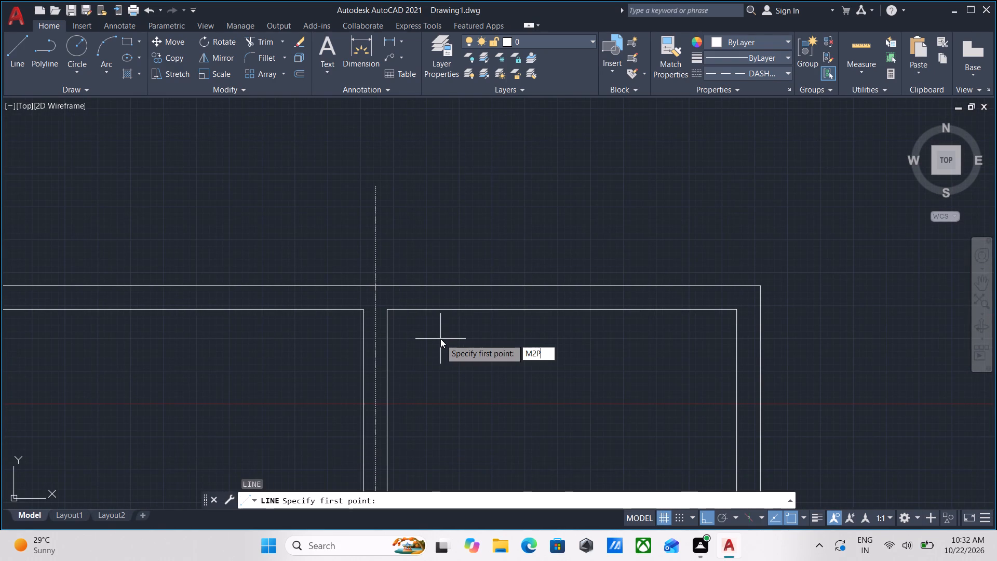
{"action": "key", "text": "Return"}
{"action": "middle_click_drag", "start_coordinate": [677, 324], "coordinate": [449, 334]}
{"action": "scroll", "coordinate": [517, 314], "scroll_direction": "up", "scroll_amount": 1}
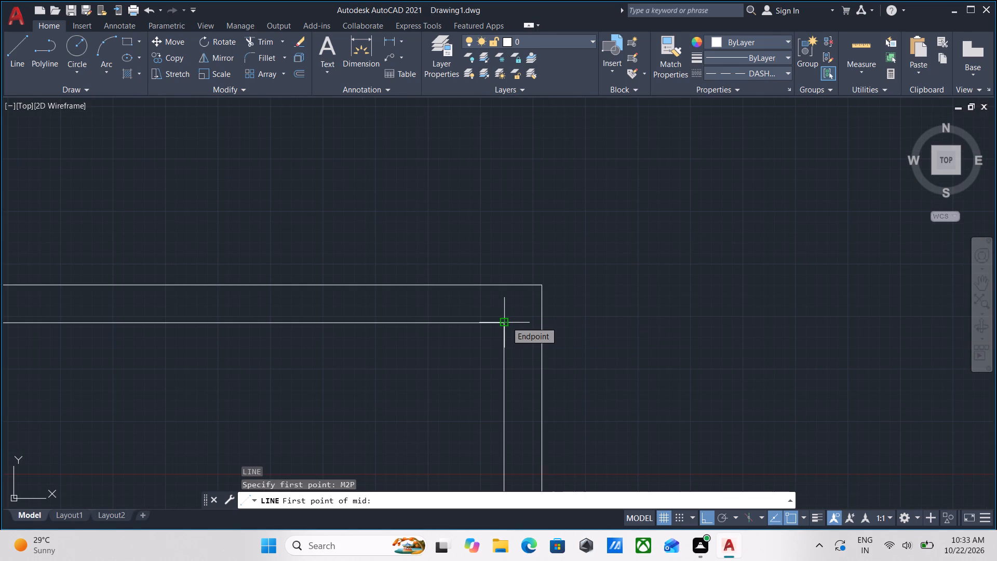
{"action": "left_click", "coordinate": [506, 323]}
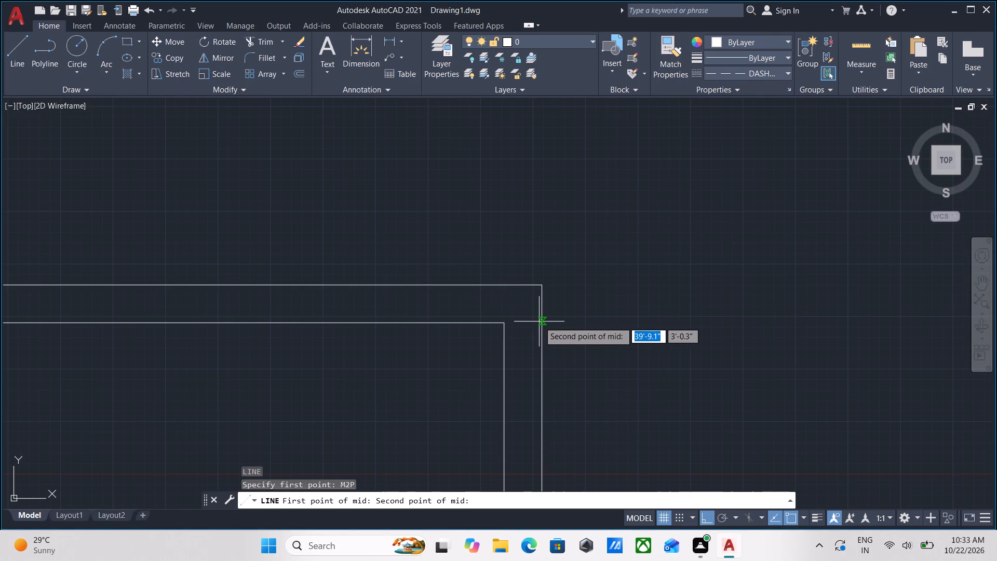
{"action": "left_click", "coordinate": [539, 322]}
{"action": "scroll", "coordinate": [556, 437], "scroll_direction": "down", "scroll_amount": 2}
{"action": "middle_click_drag", "start_coordinate": [556, 437], "coordinate": [534, 199]}
{"action": "scroll", "coordinate": [528, 383], "scroll_direction": "down", "scroll_amount": 3}
{"action": "middle_click_drag", "start_coordinate": [528, 382], "coordinate": [529, 264]}
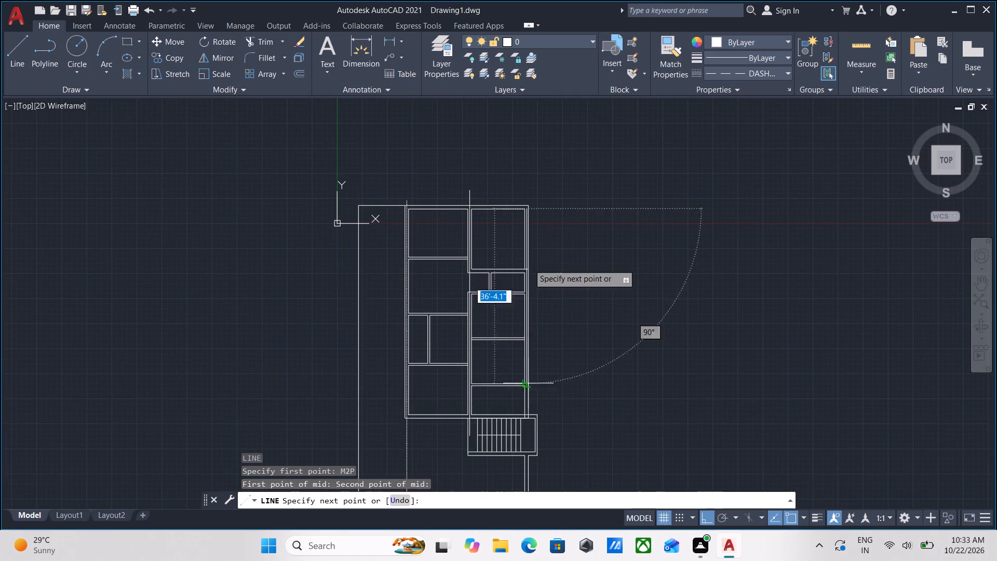
{"action": "scroll", "coordinate": [529, 301], "scroll_direction": "up", "scroll_amount": 4}
{"action": "scroll", "coordinate": [529, 332], "scroll_direction": "down", "scroll_amount": 2}
{"action": "middle_click_drag", "start_coordinate": [529, 335], "coordinate": [520, 157]}
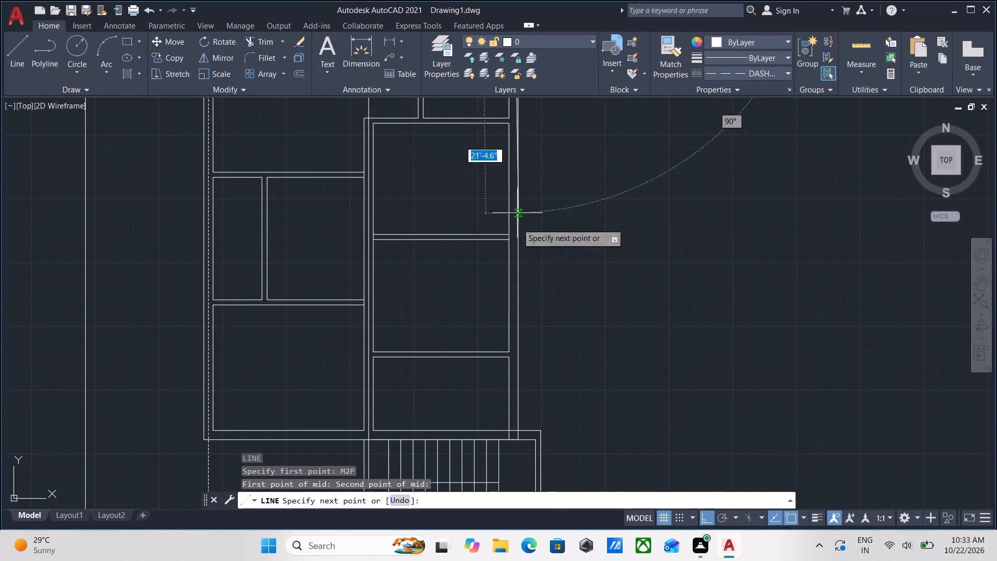
{"action": "scroll", "coordinate": [518, 292], "scroll_direction": "down", "scroll_amount": 2}
{"action": "middle_click_drag", "start_coordinate": [518, 292], "coordinate": [517, 289]}
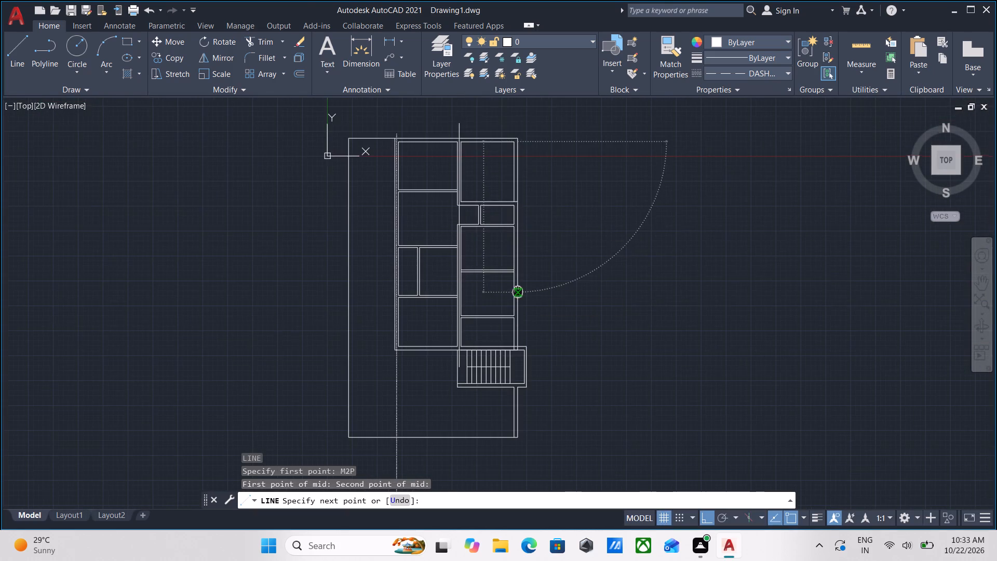
{"action": "middle_click_drag", "start_coordinate": [517, 289], "coordinate": [506, 154]}
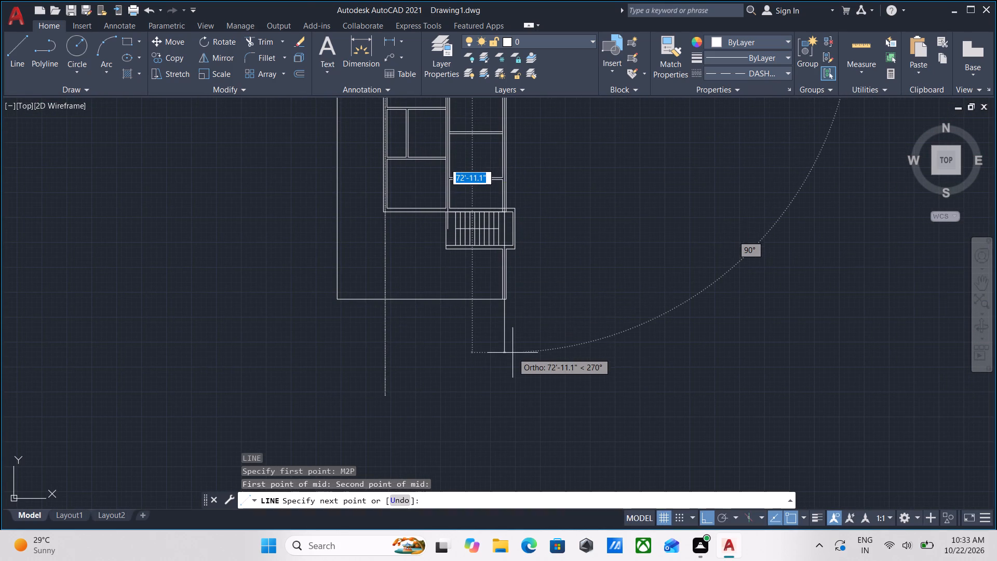
{"action": "scroll", "coordinate": [513, 353], "scroll_direction": "up", "scroll_amount": 2}
{"action": "middle_click_drag", "start_coordinate": [503, 358], "coordinate": [503, 356]}
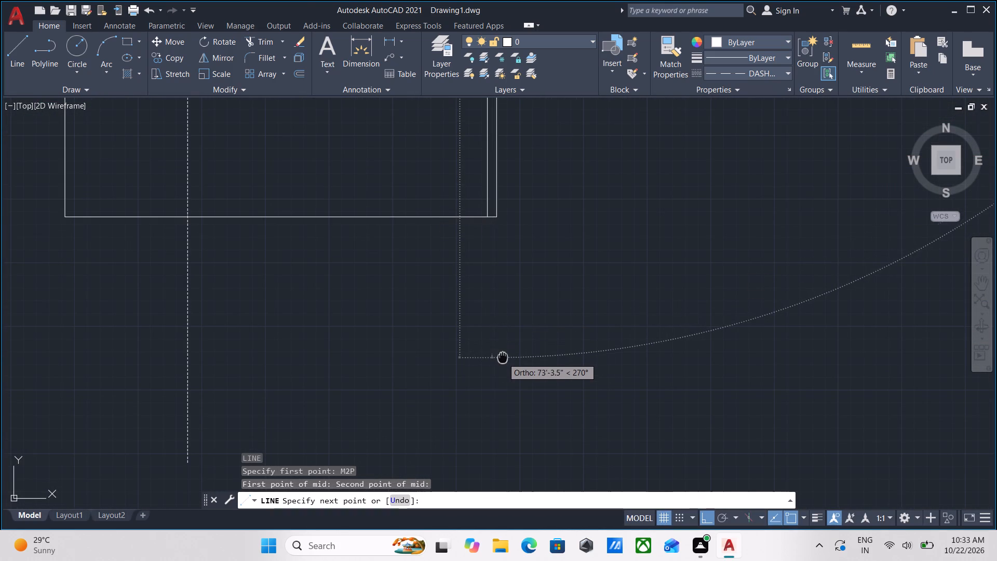
{"action": "middle_click_drag", "start_coordinate": [503, 356], "coordinate": [504, 326]}
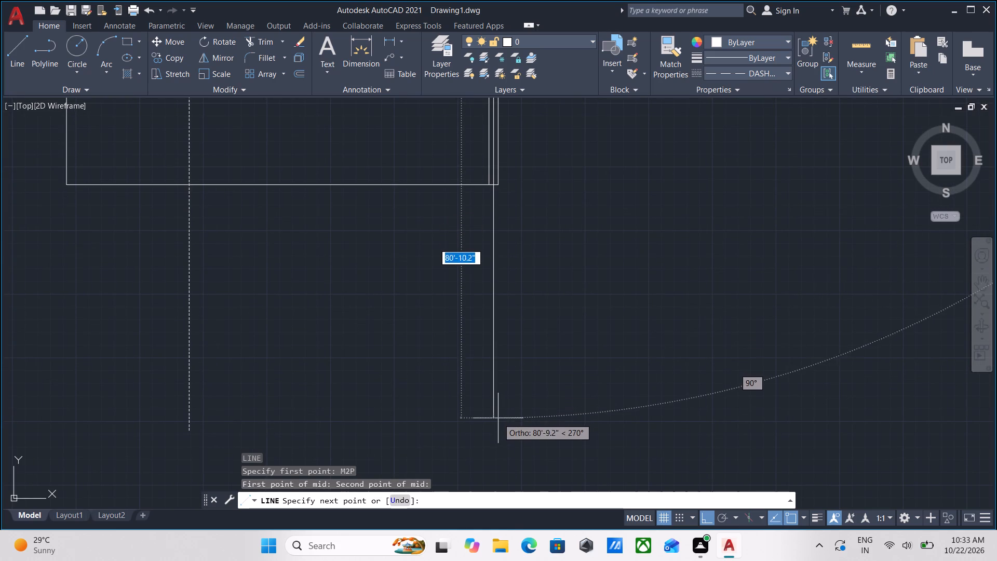
{"action": "left_click", "coordinate": [498, 421]}
{"action": "scroll", "coordinate": [498, 421], "scroll_direction": "up", "scroll_amount": 3}
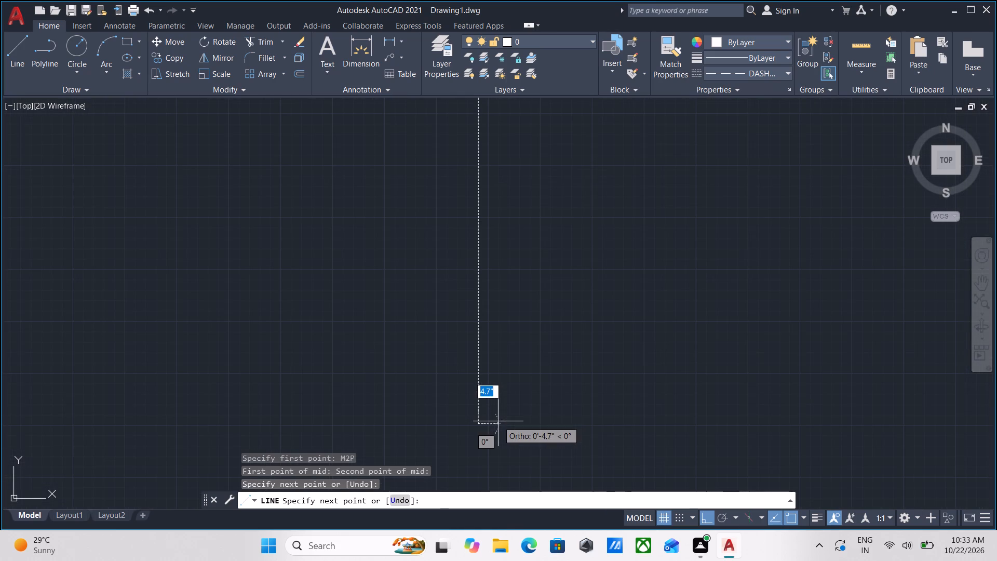
{"action": "key", "text": "Escape"}
Examine the right wall's centre line and the walls around the staircase, up close and from further out.
{"action": "scroll", "coordinate": [514, 283], "scroll_direction": "down", "scroll_amount": 2}
{"action": "middle_click_drag", "start_coordinate": [516, 328], "coordinate": [548, 437]}
{"action": "middle_click_drag", "start_coordinate": [537, 265], "coordinate": [529, 485]}
{"action": "scroll", "coordinate": [536, 268], "scroll_direction": "down", "scroll_amount": 1}
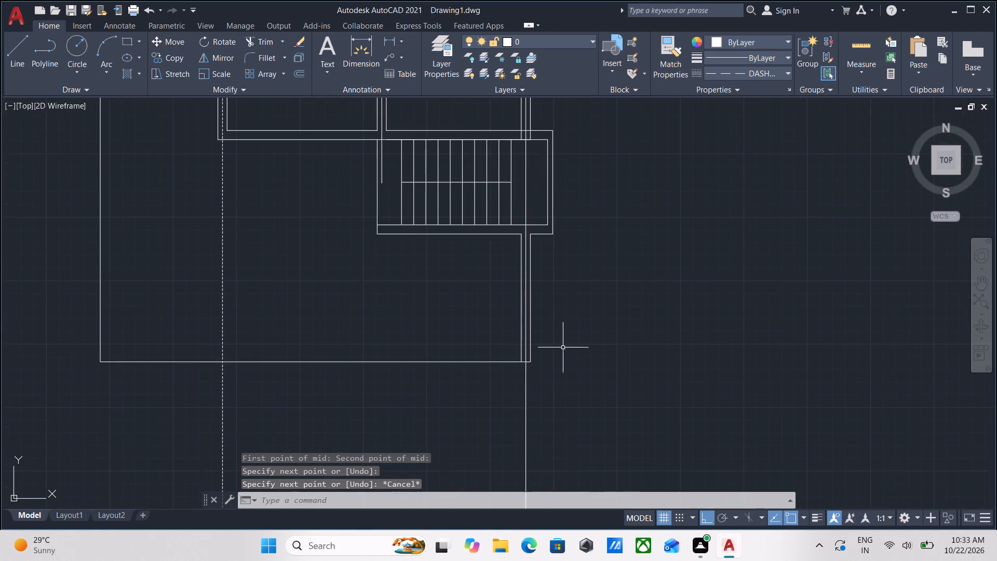
{"action": "scroll", "coordinate": [550, 292], "scroll_direction": "up", "scroll_amount": 4}
{"action": "scroll", "coordinate": [496, 268], "scroll_direction": "down", "scroll_amount": 2}
{"action": "middle_click_drag", "start_coordinate": [496, 268], "coordinate": [614, 442]}
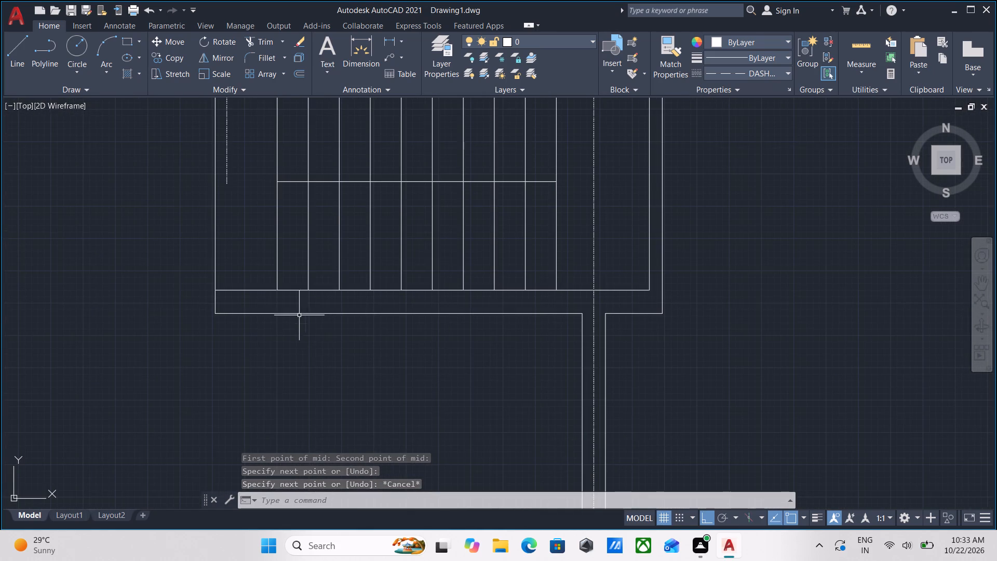
{"action": "scroll", "coordinate": [280, 271], "scroll_direction": "down", "scroll_amount": 1}
{"action": "middle_click_drag", "start_coordinate": [280, 273], "coordinate": [302, 370]}
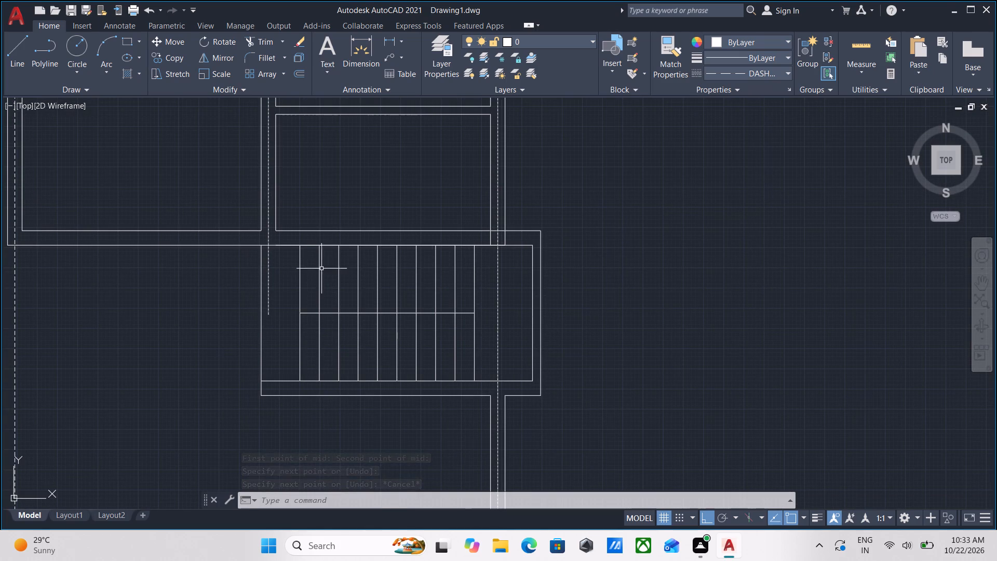
Try a linetype scale of 6 on the middle wall's dashed centre line, settle on 10, and deselect the line.
{"action": "middle_click_drag", "start_coordinate": [321, 269], "coordinate": [339, 327]}
{"action": "scroll", "coordinate": [300, 267], "scroll_direction": "up", "scroll_amount": 3}
{"action": "left_click", "coordinate": [251, 311]}
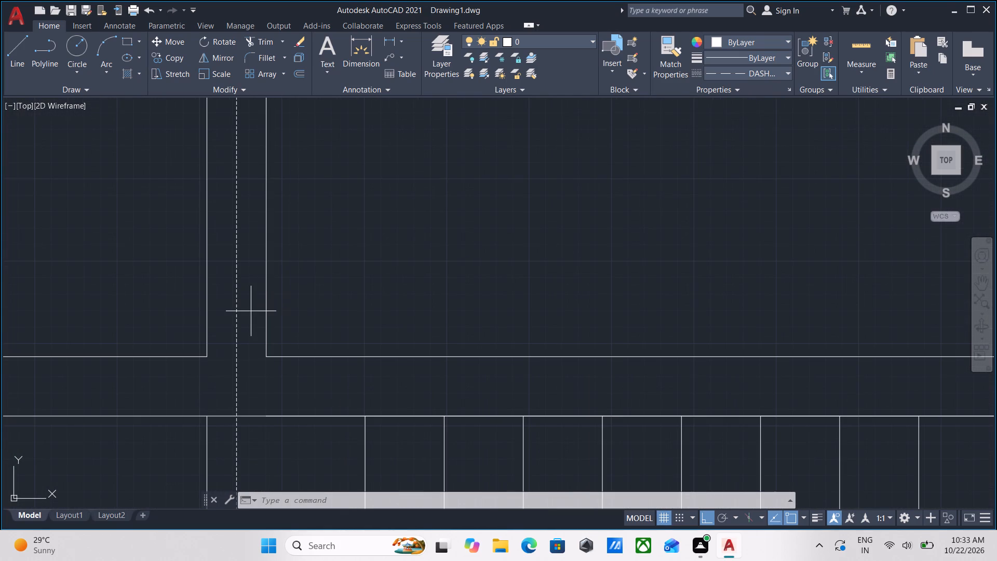
{"action": "left_click", "coordinate": [231, 284]}
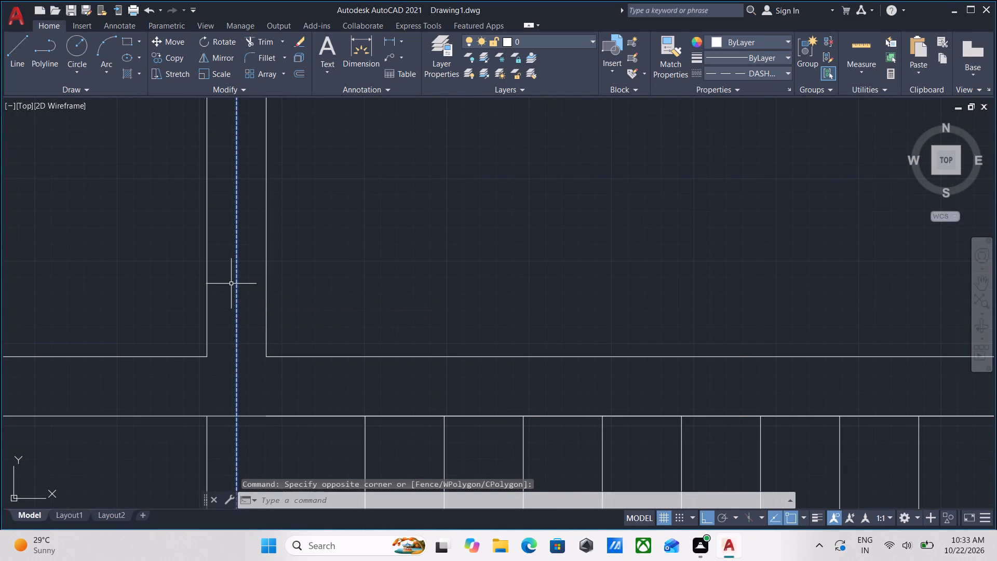
{"action": "key", "text": "ctrl+1"}
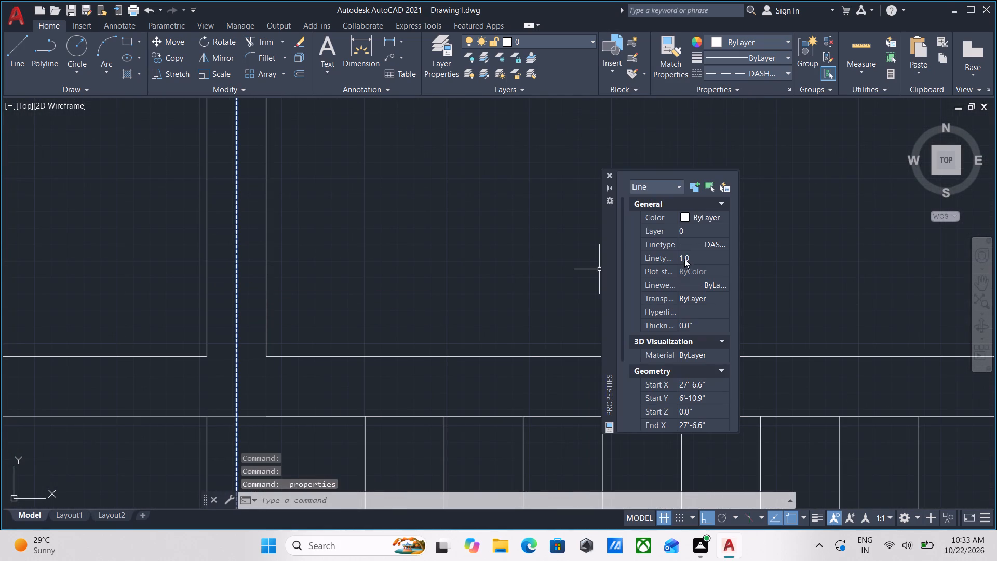
{"action": "left_click", "coordinate": [696, 256]}
{"action": "left_click_drag", "start_coordinate": [696, 256], "coordinate": [664, 257]}
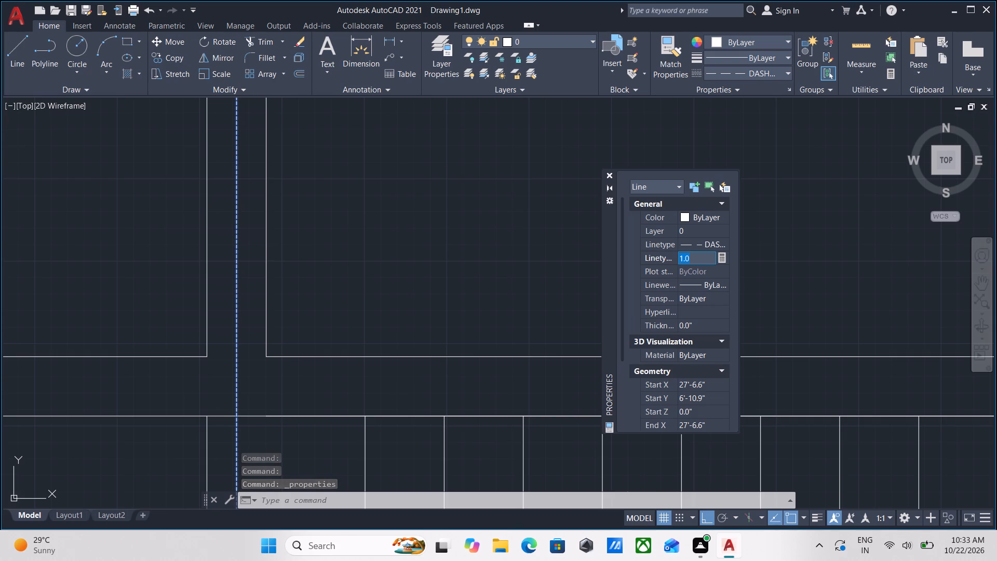
{"action": "key", "text": "6"}
{"action": "key", "text": "Return"}
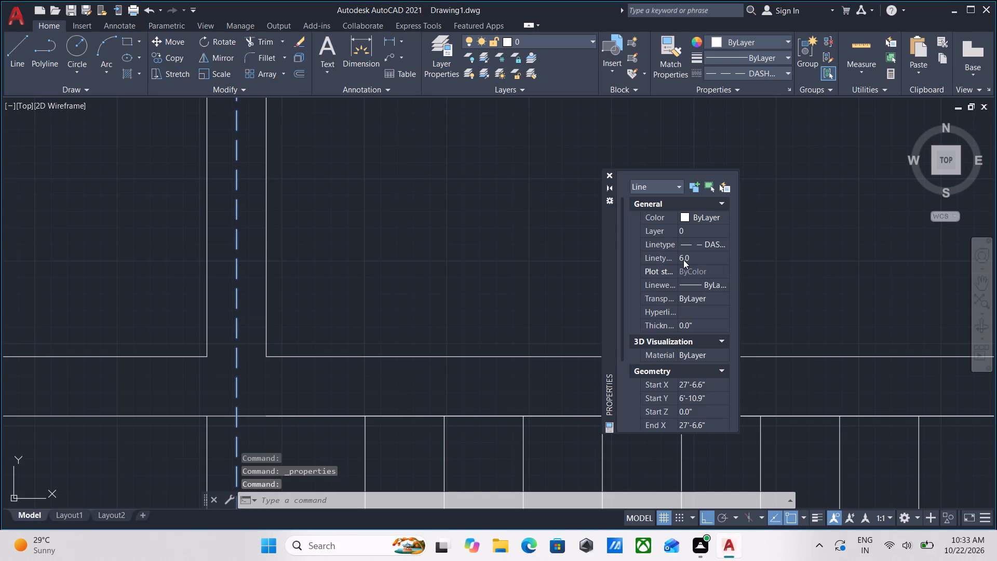
{"action": "left_click", "coordinate": [690, 255]}
{"action": "type", "text": "10"}
{"action": "key", "text": "Return"}
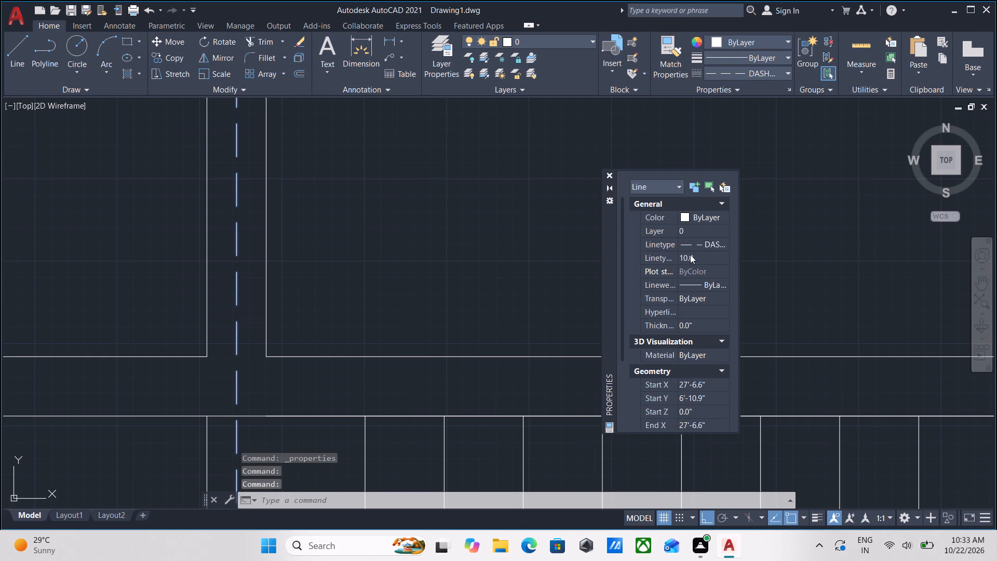
{"action": "left_click", "coordinate": [612, 175]}
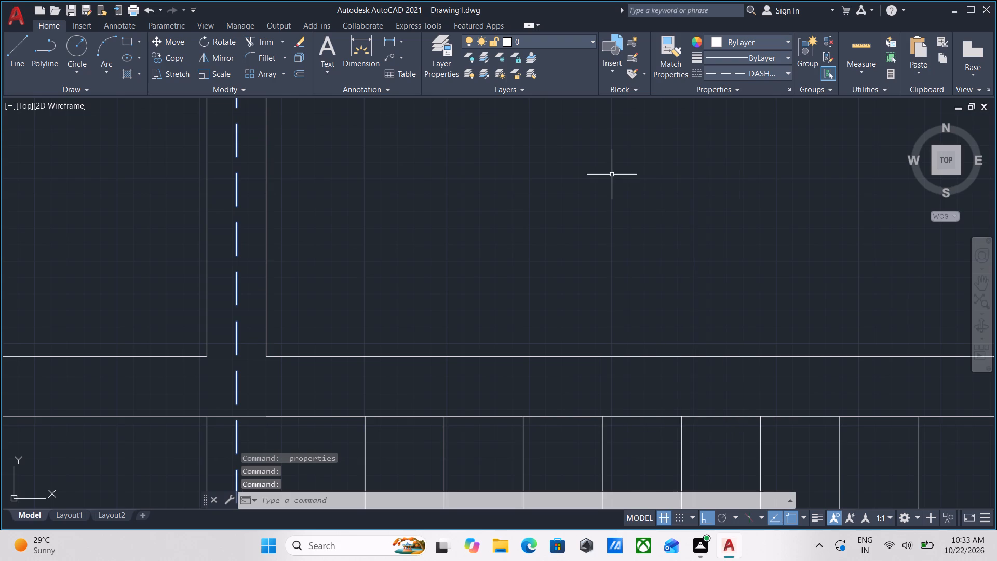
{"action": "scroll", "coordinate": [435, 283], "scroll_direction": "down", "scroll_amount": 5}
{"action": "middle_click_drag", "start_coordinate": [450, 285], "coordinate": [446, 326]}
{"action": "scroll", "coordinate": [447, 312], "scroll_direction": "up", "scroll_amount": 2}
{"action": "key", "text": "Escape"}
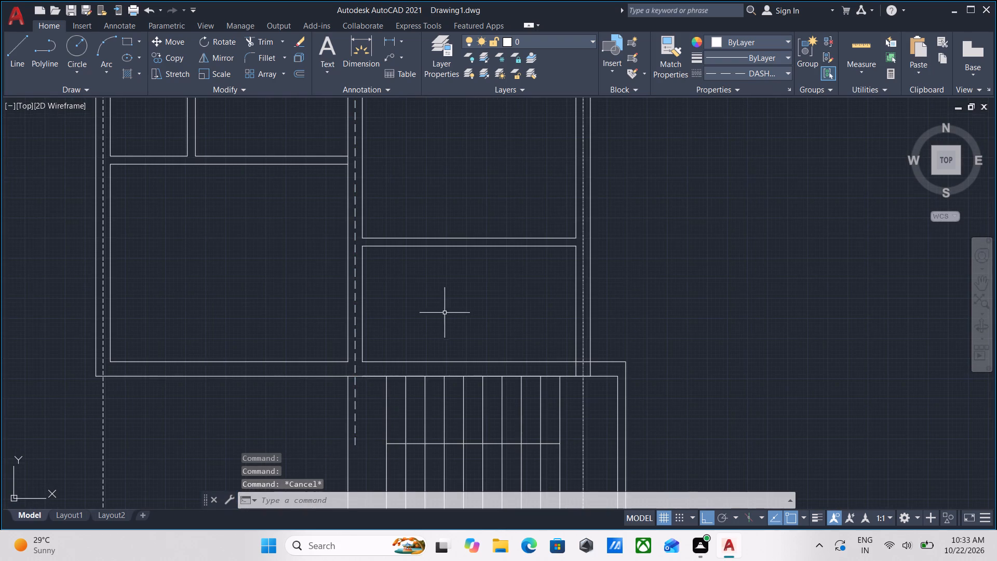
Check the linetype and linetype scale in the properties of the left wall's centre line.
{"action": "scroll", "coordinate": [395, 311], "scroll_direction": "up", "scroll_amount": 1}
{"action": "middle_click_drag", "start_coordinate": [395, 311], "coordinate": [543, 364]}
{"action": "middle_click_drag", "start_coordinate": [260, 324], "coordinate": [500, 312]}
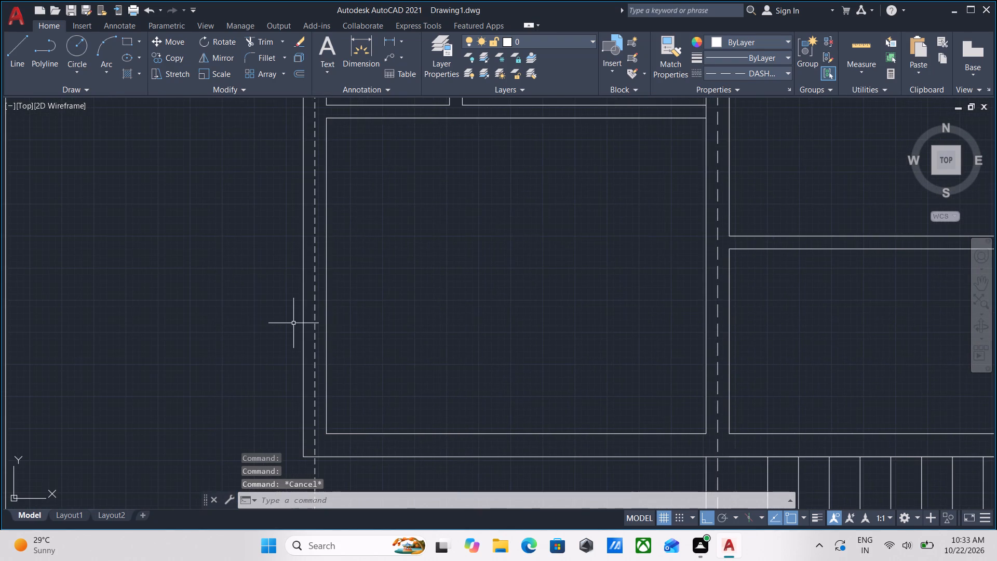
{"action": "scroll", "coordinate": [292, 324], "scroll_direction": "up", "scroll_amount": 2}
{"action": "left_click", "coordinate": [362, 326]}
{"action": "left_click", "coordinate": [336, 299]}
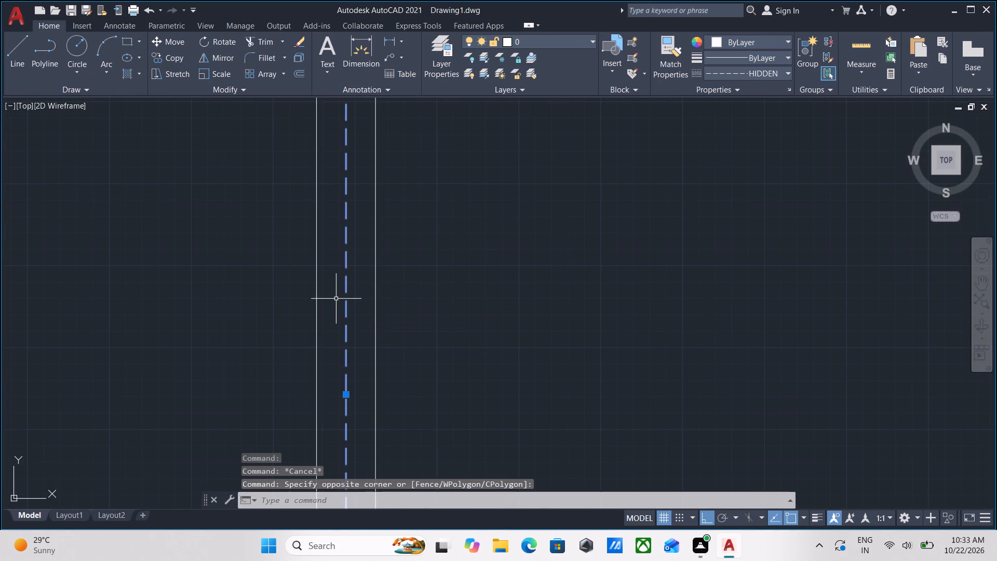
{"action": "scroll", "coordinate": [336, 299], "scroll_direction": "down", "scroll_amount": 2}
{"action": "middle_click_drag", "start_coordinate": [336, 299], "coordinate": [350, 347]}
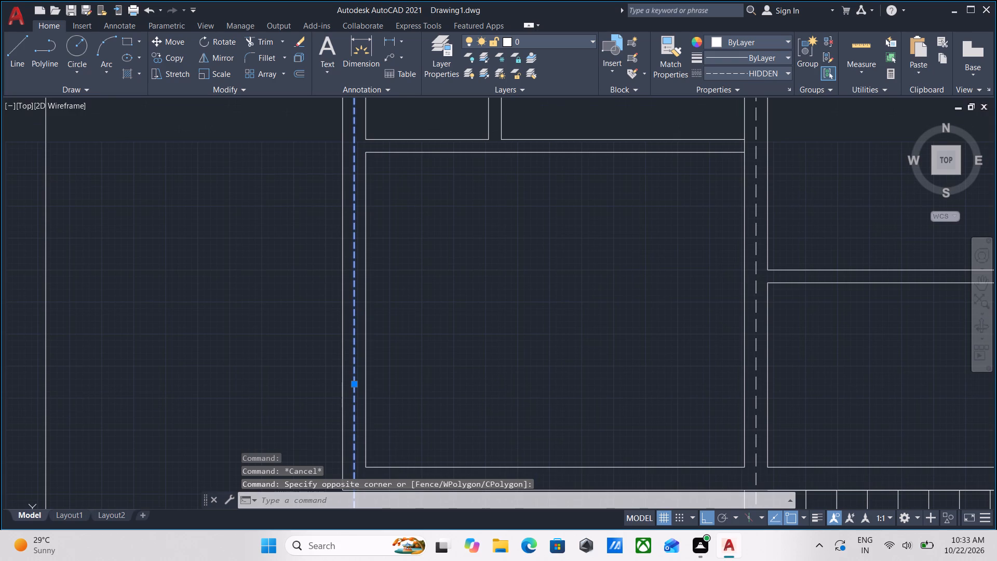
{"action": "key", "text": "ctrl+1"}
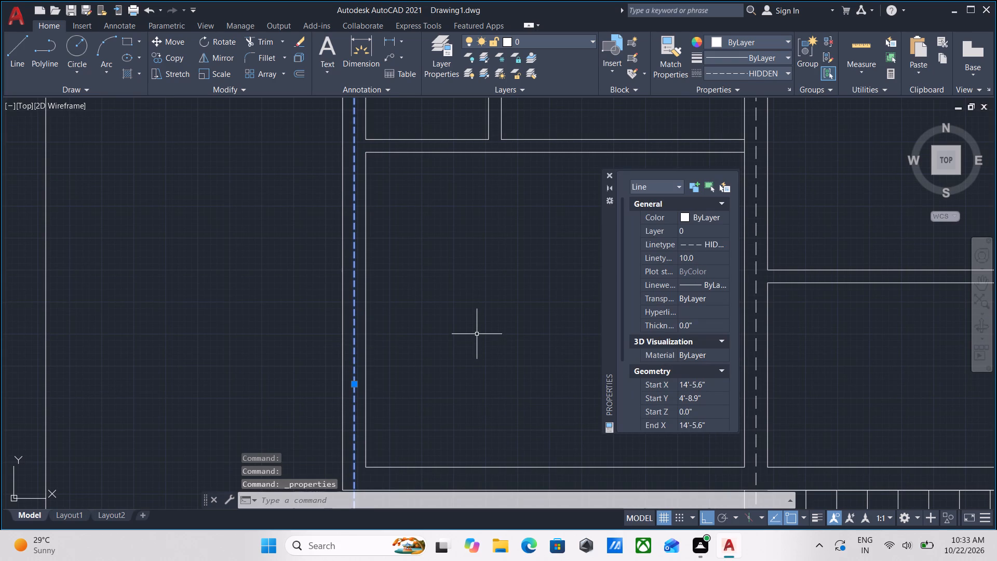
{"action": "key", "text": "Escape"}
{"action": "scroll", "coordinate": [477, 333], "scroll_direction": "down", "scroll_amount": 2}
{"action": "key", "text": "Escape"}
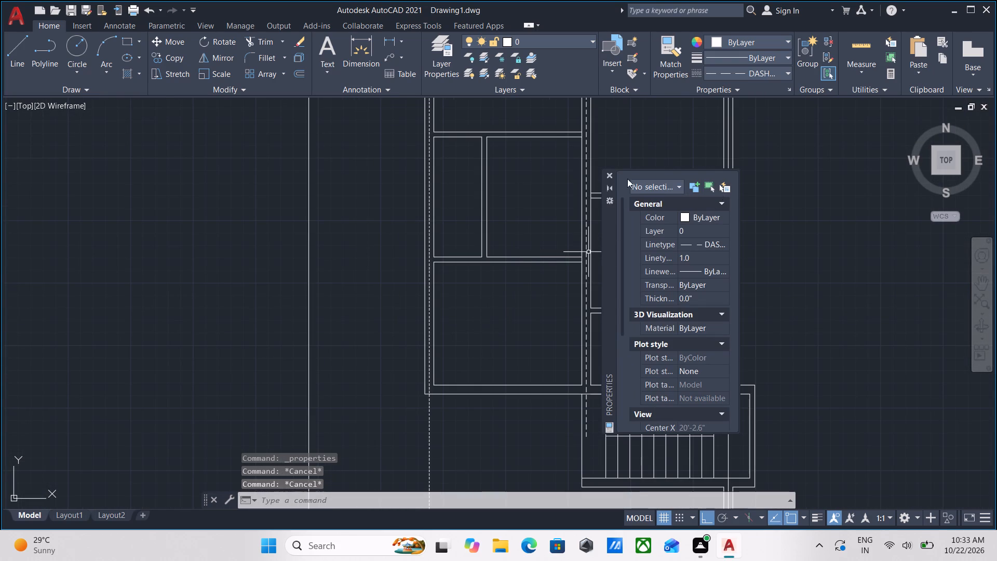
{"action": "left_click", "coordinate": [606, 175]}
Set the linetype scale of the right wall's dashed centre line to 10 and deselect the line.
{"action": "scroll", "coordinate": [713, 291], "scroll_direction": "up", "scroll_amount": 1}
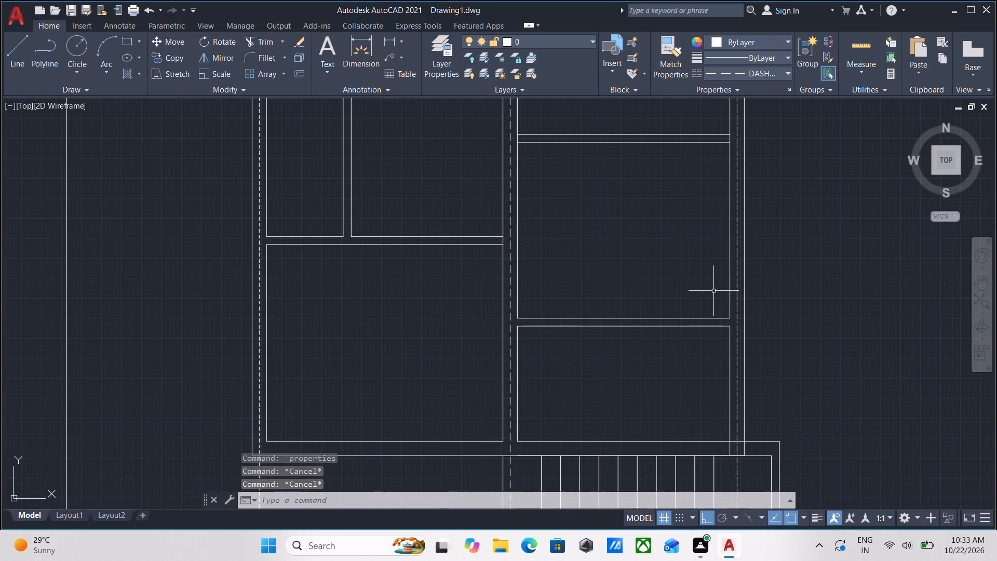
{"action": "middle_click_drag", "start_coordinate": [713, 291], "coordinate": [520, 248]}
{"action": "scroll", "coordinate": [555, 299], "scroll_direction": "up", "scroll_amount": 3}
{"action": "left_click", "coordinate": [509, 257]}
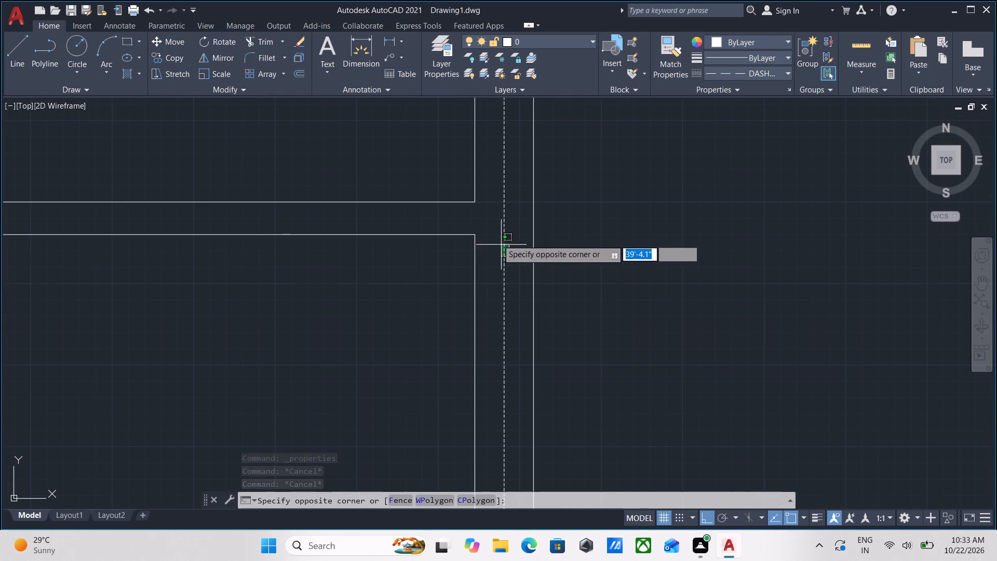
{"action": "left_click", "coordinate": [495, 236]}
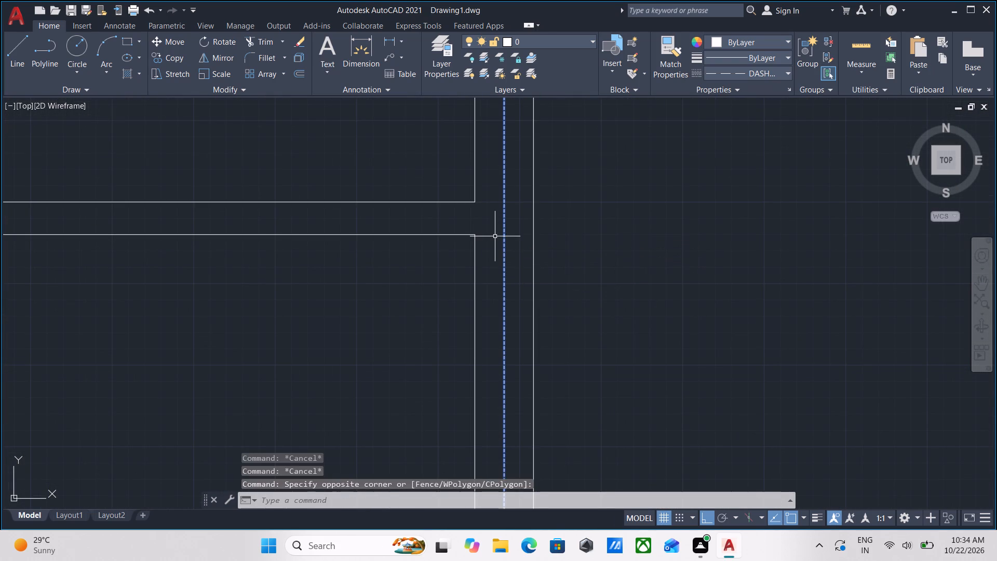
{"action": "key", "text": "ctrl+1"}
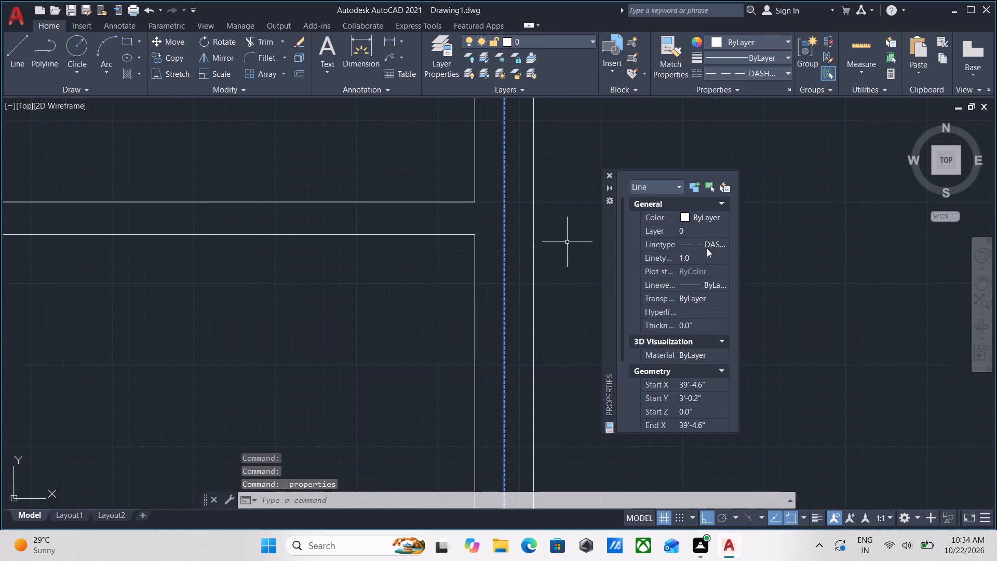
{"action": "left_click", "coordinate": [702, 258]}
{"action": "type", "text": "10"}
{"action": "key", "text": "Return"}
{"action": "scroll", "coordinate": [558, 276], "scroll_direction": "down", "scroll_amount": 1}
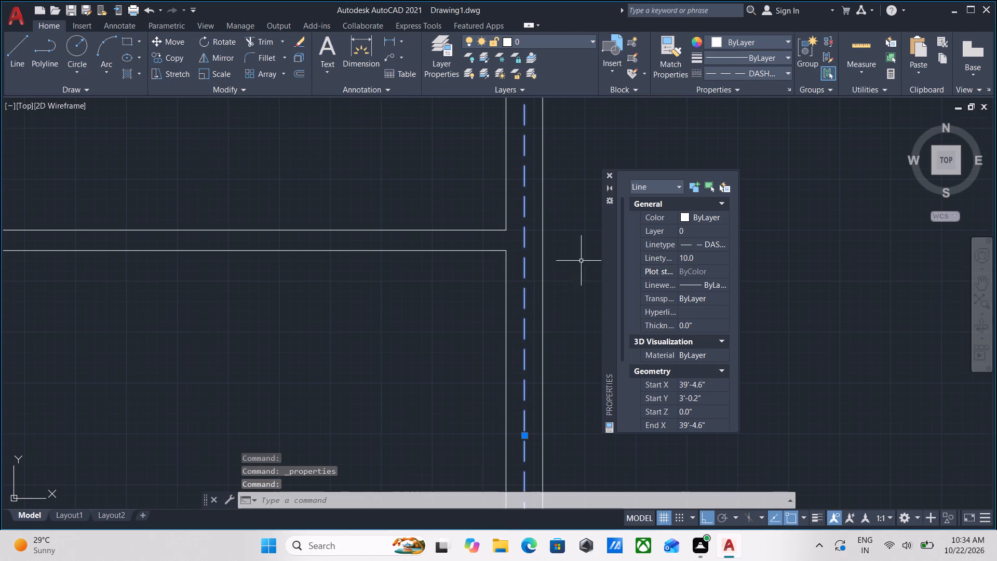
{"action": "left_click", "coordinate": [608, 174]}
{"action": "scroll", "coordinate": [608, 258], "scroll_direction": "down", "scroll_amount": 3}
{"action": "key", "text": "Escape"}
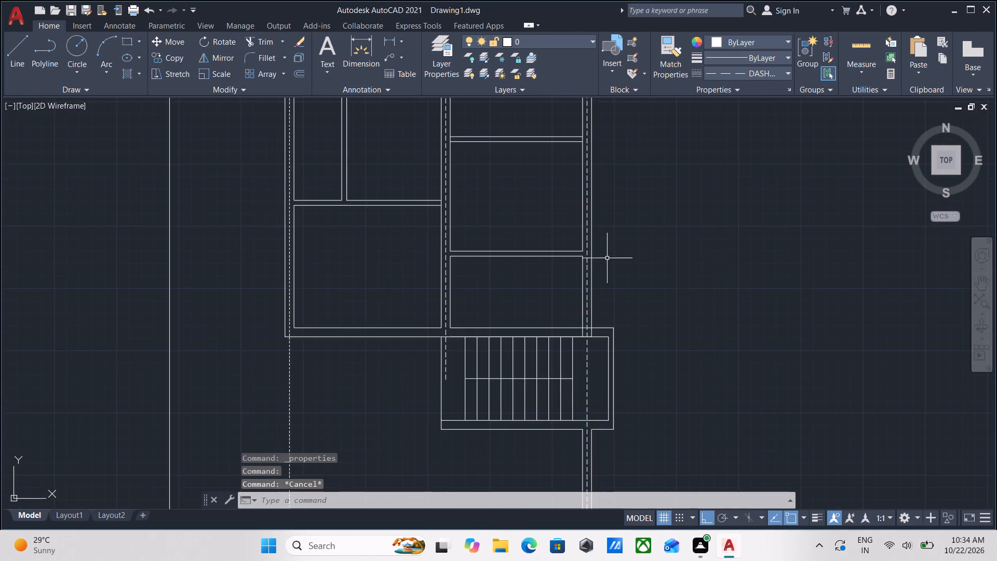
Stretch the right wall centre line's top end straight up about 4'-3", past the top wall's outer face.
{"action": "scroll", "coordinate": [607, 258], "scroll_direction": "down", "scroll_amount": 2}
{"action": "middle_click_drag", "start_coordinate": [607, 258], "coordinate": [590, 297]}
{"action": "middle_click_drag", "start_coordinate": [589, 298], "coordinate": [564, 390]}
{"action": "scroll", "coordinate": [549, 176], "scroll_direction": "up", "scroll_amount": 2}
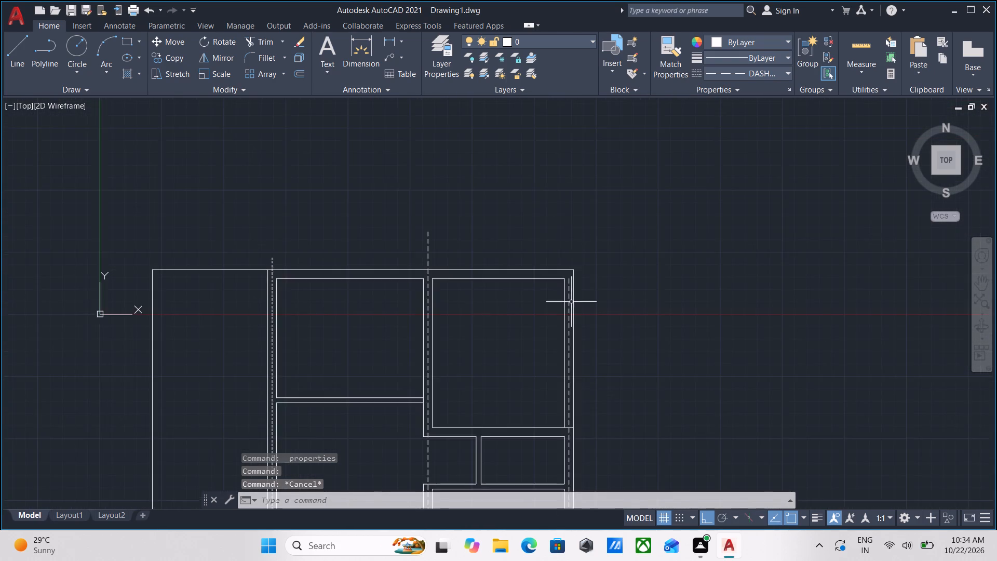
{"action": "scroll", "coordinate": [571, 302], "scroll_direction": "up", "scroll_amount": 3}
{"action": "middle_click_drag", "start_coordinate": [553, 218], "coordinate": [555, 304]}
{"action": "scroll", "coordinate": [555, 304], "scroll_direction": "up", "scroll_amount": 1}
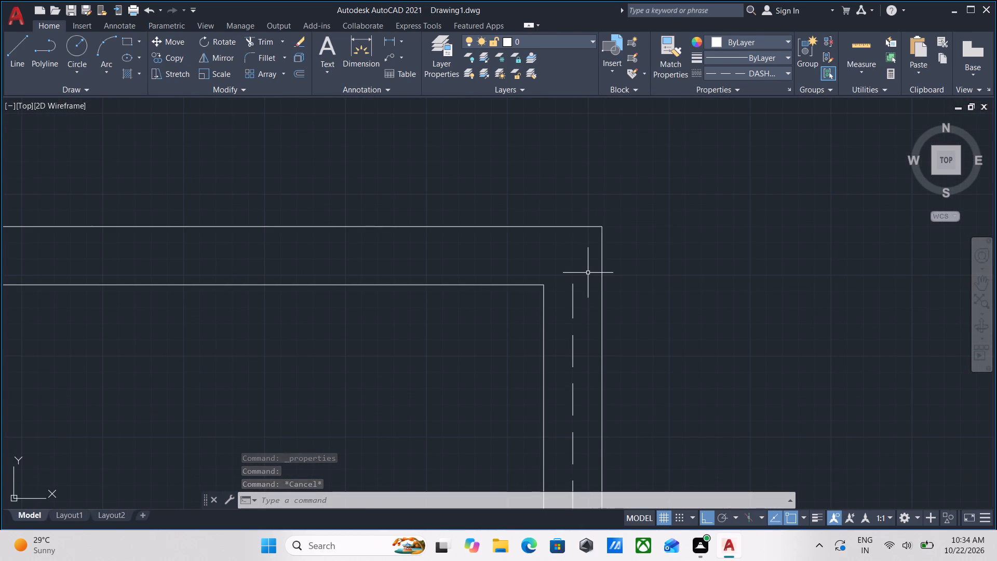
{"action": "left_click", "coordinate": [588, 270]}
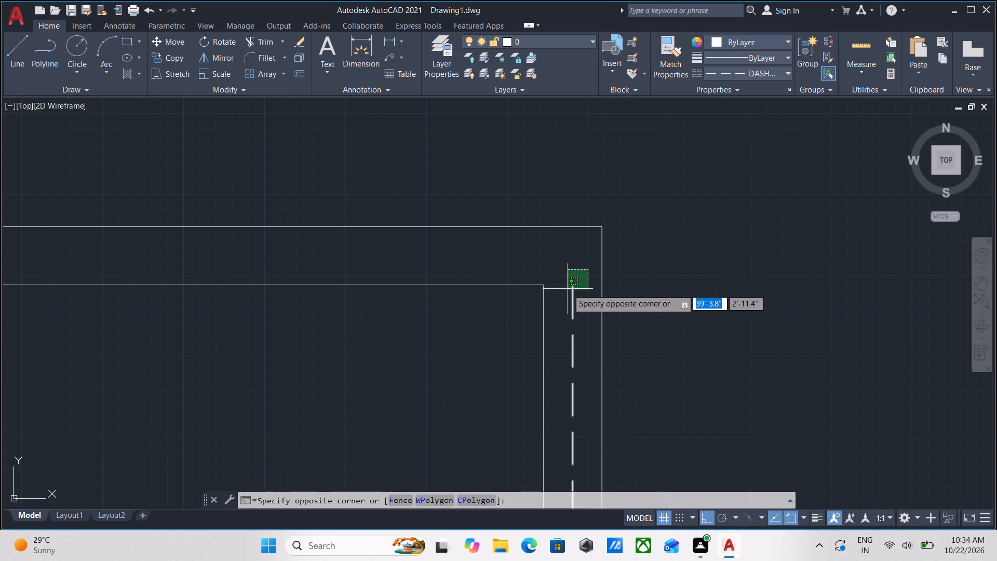
{"action": "left_click", "coordinate": [568, 289]}
{"action": "left_click", "coordinate": [572, 281]}
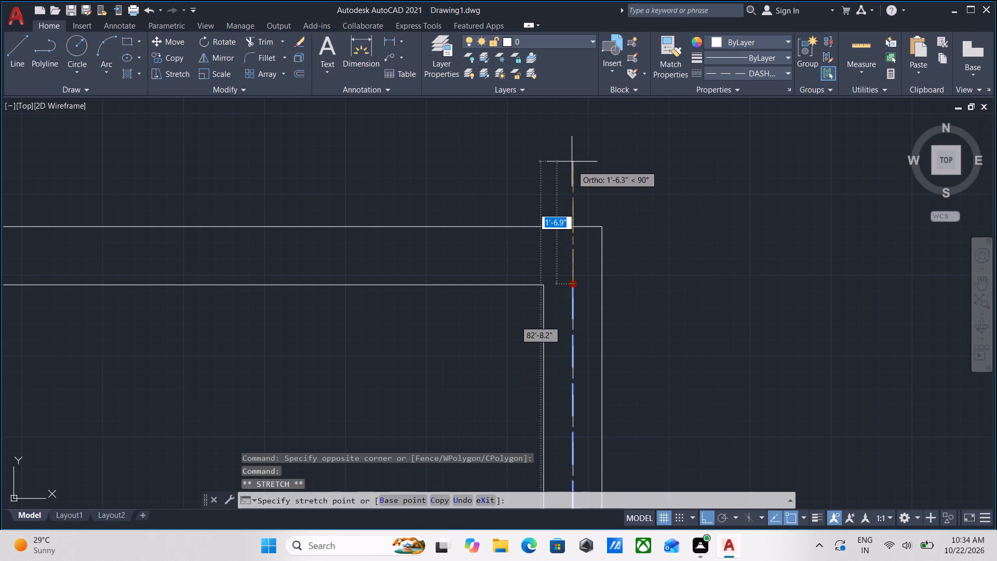
{"action": "scroll", "coordinate": [570, 111], "scroll_direction": "down", "scroll_amount": 2}
{"action": "middle_click_drag", "start_coordinate": [570, 111], "coordinate": [584, 289]}
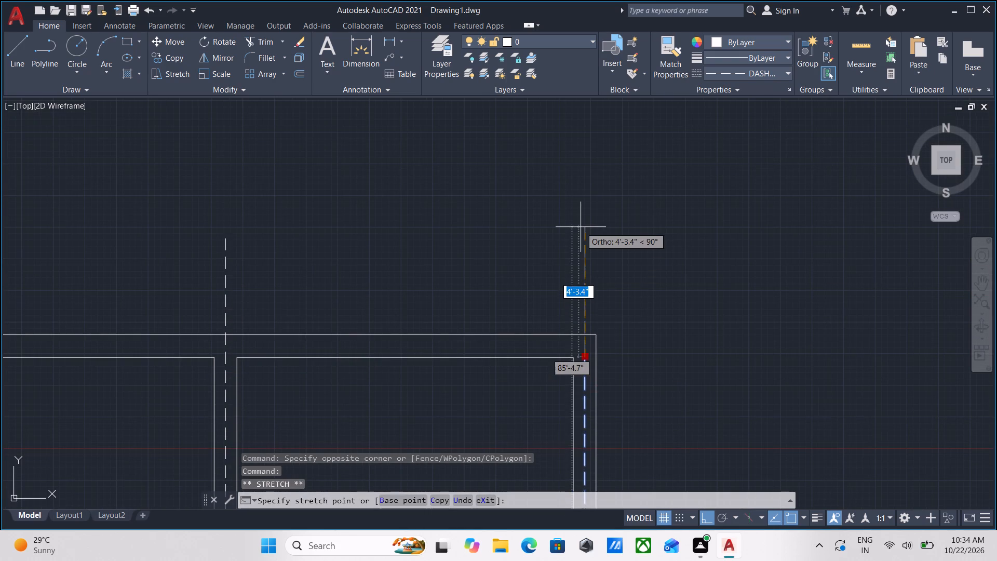
{"action": "left_click", "coordinate": [581, 227]}
{"action": "key", "text": "Escape"}
Trim away the short line crossing the right wall at the lower edge of the plan's top-right room.
{"action": "scroll", "coordinate": [684, 334], "scroll_direction": "down", "scroll_amount": 3}
{"action": "middle_click_drag", "start_coordinate": [684, 334], "coordinate": [691, 140]}
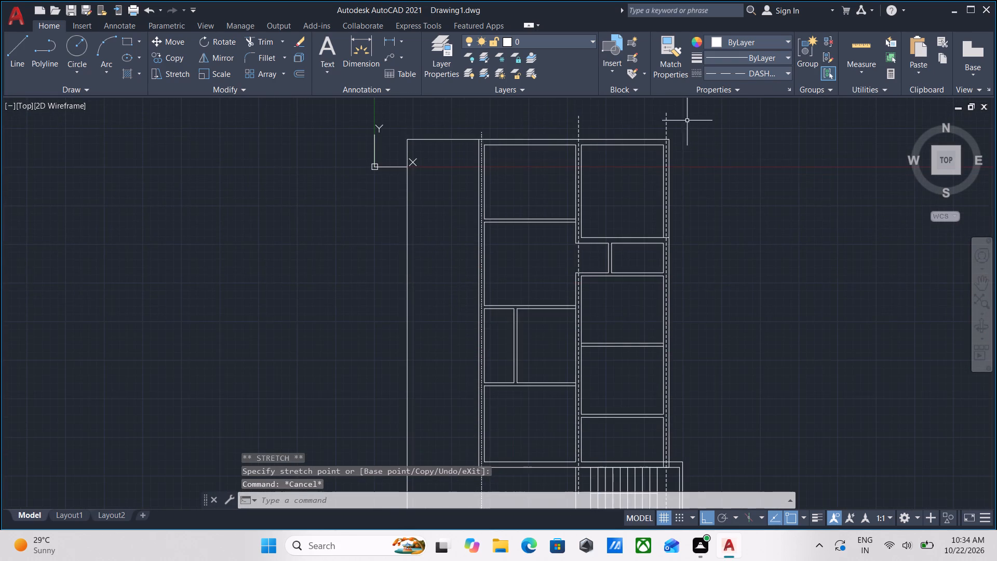
{"action": "scroll", "coordinate": [672, 278], "scroll_direction": "up", "scroll_amount": 2}
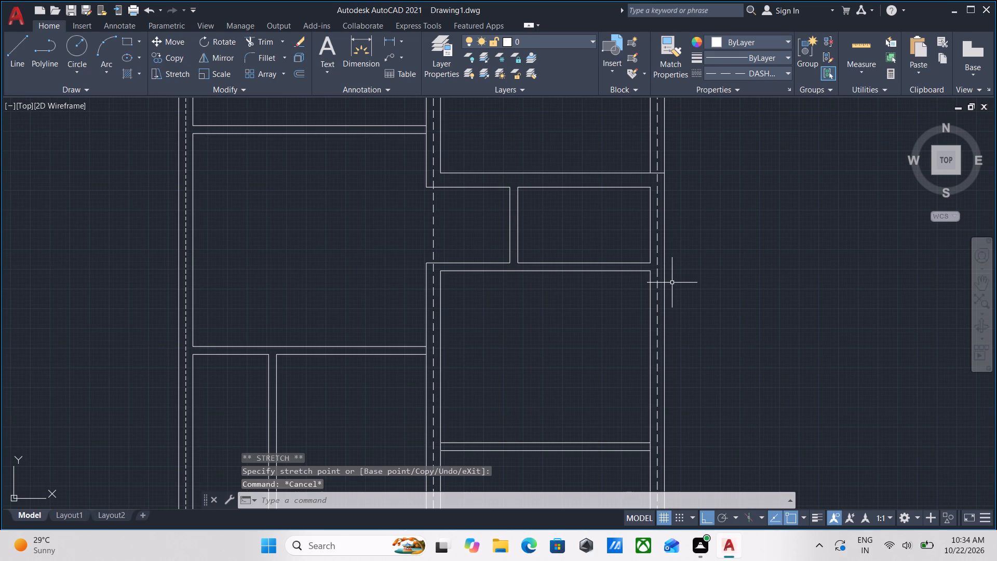
{"action": "middle_click_drag", "start_coordinate": [672, 283], "coordinate": [663, 380]}
{"action": "scroll", "coordinate": [676, 308], "scroll_direction": "up", "scroll_amount": 3}
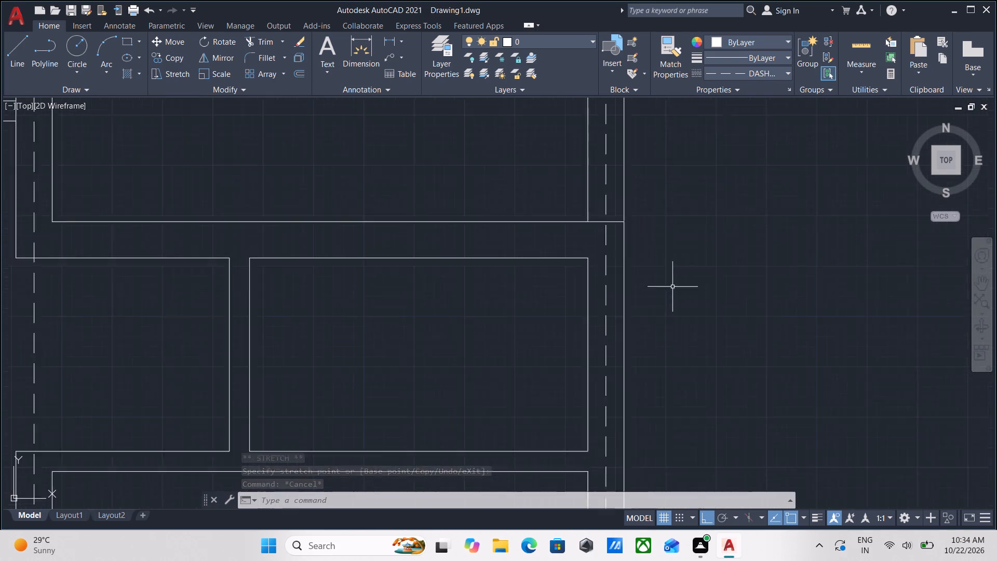
{"action": "scroll", "coordinate": [586, 199], "scroll_direction": "up", "scroll_amount": 1}
{"action": "middle_click_drag", "start_coordinate": [566, 193], "coordinate": [569, 259]}
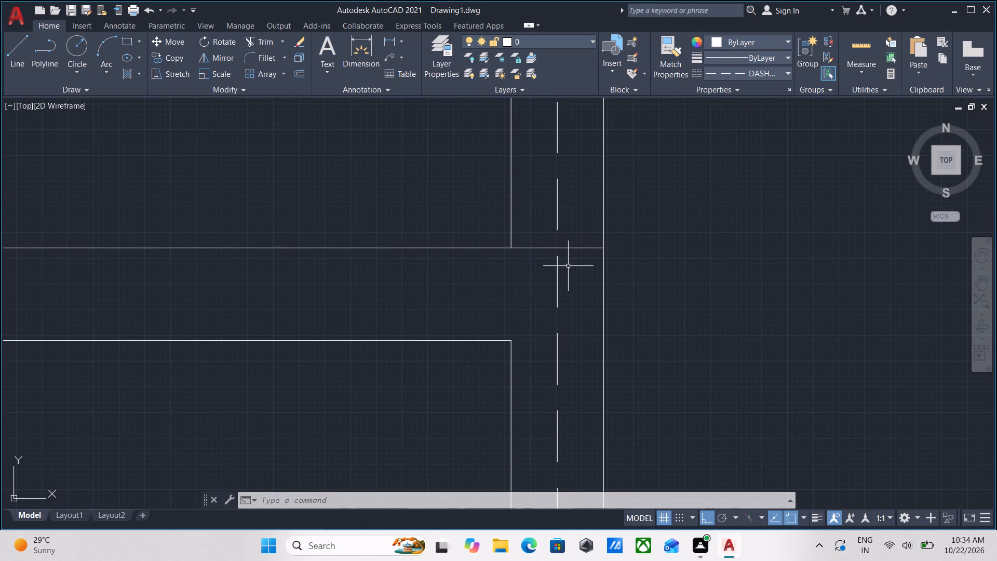
{"action": "key", "text": "r"}
{"action": "key", "text": "Escape"}
{"action": "type", "text": "TR"}
{"action": "key", "text": "Return"}
{"action": "left_click", "coordinate": [575, 263]}
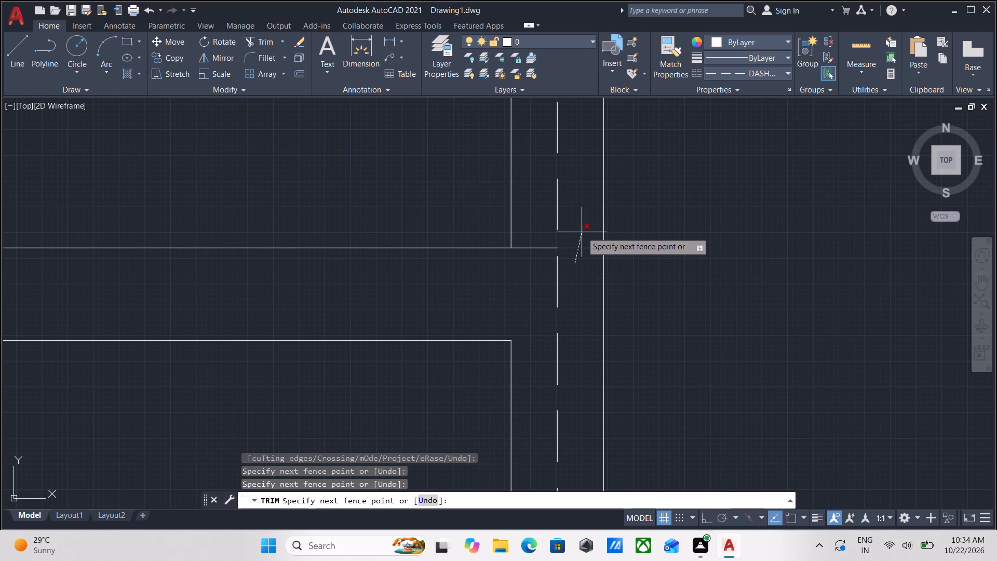
{"action": "left_click", "coordinate": [582, 228]}
{"action": "left_click", "coordinate": [534, 263]}
{"action": "left_click", "coordinate": [534, 223]}
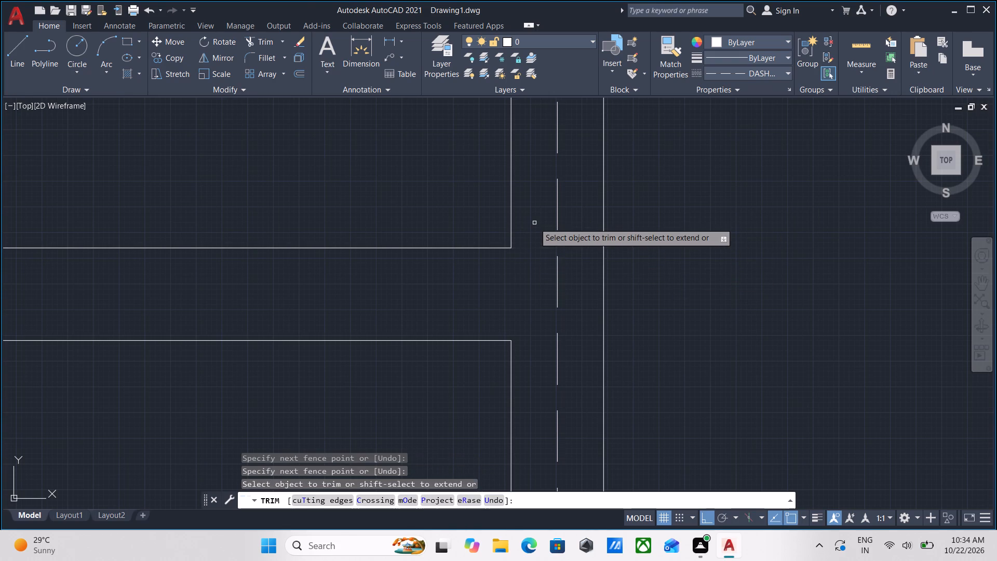
{"action": "key", "text": "Escape"}
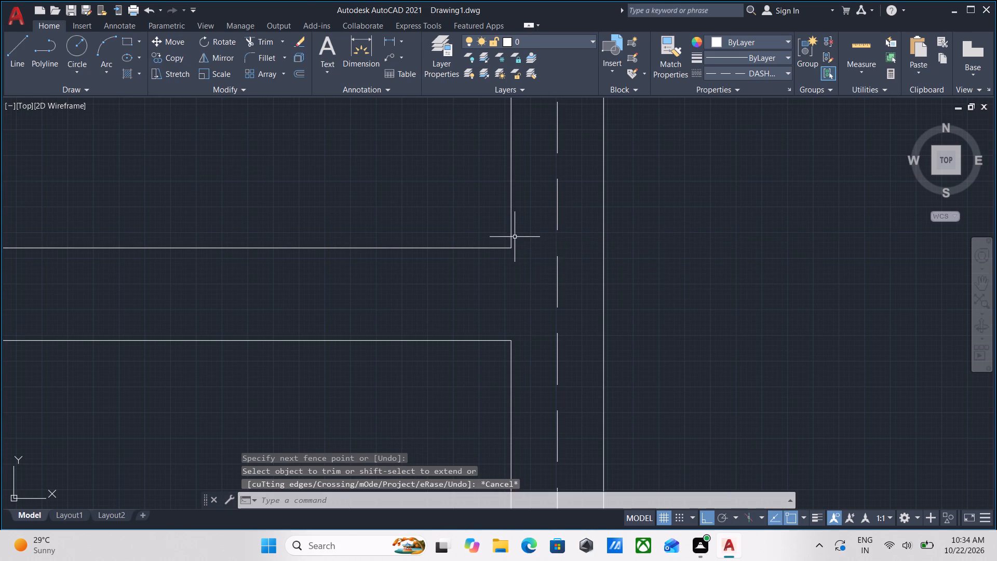
Draw a horizontal centre line about 43' long from mid-thickness of the wall below the top-right room, westward past the plan's outer left edge.
{"action": "key", "text": "l"}
{"action": "key", "text": "Return"}
{"action": "type", "text": "M2"}
{"action": "key", "text": "p"}
{"action": "key", "text": "Return"}
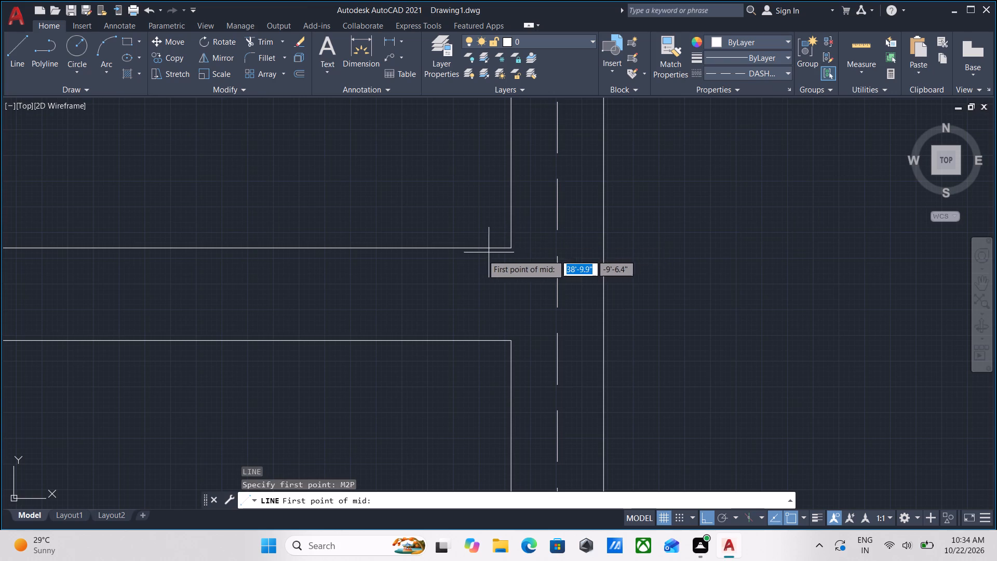
{"action": "left_click", "coordinate": [463, 249]}
{"action": "left_click", "coordinate": [464, 340]}
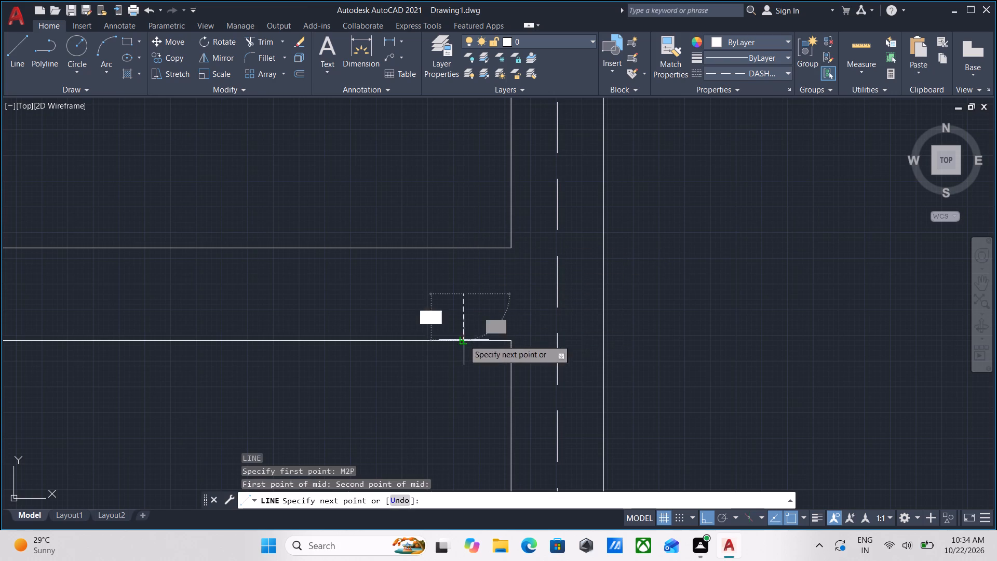
{"action": "middle_click_drag", "start_coordinate": [301, 308], "coordinate": [929, 358]}
{"action": "scroll", "coordinate": [418, 319], "scroll_direction": "down", "scroll_amount": 2}
{"action": "middle_click_drag", "start_coordinate": [418, 319], "coordinate": [867, 309]}
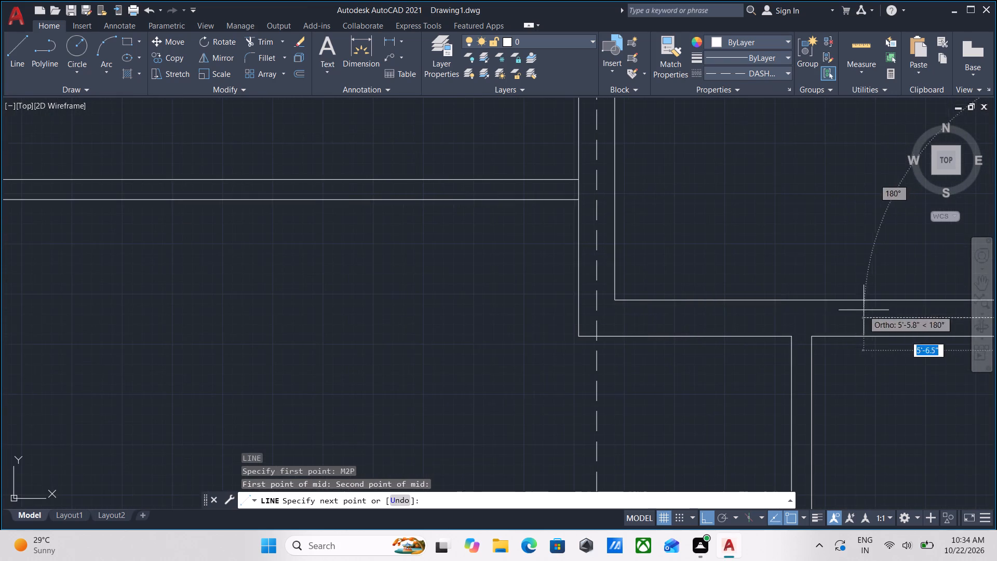
{"action": "scroll", "coordinate": [527, 306], "scroll_direction": "down", "scroll_amount": 3}
{"action": "middle_click_drag", "start_coordinate": [422, 315], "coordinate": [573, 329]}
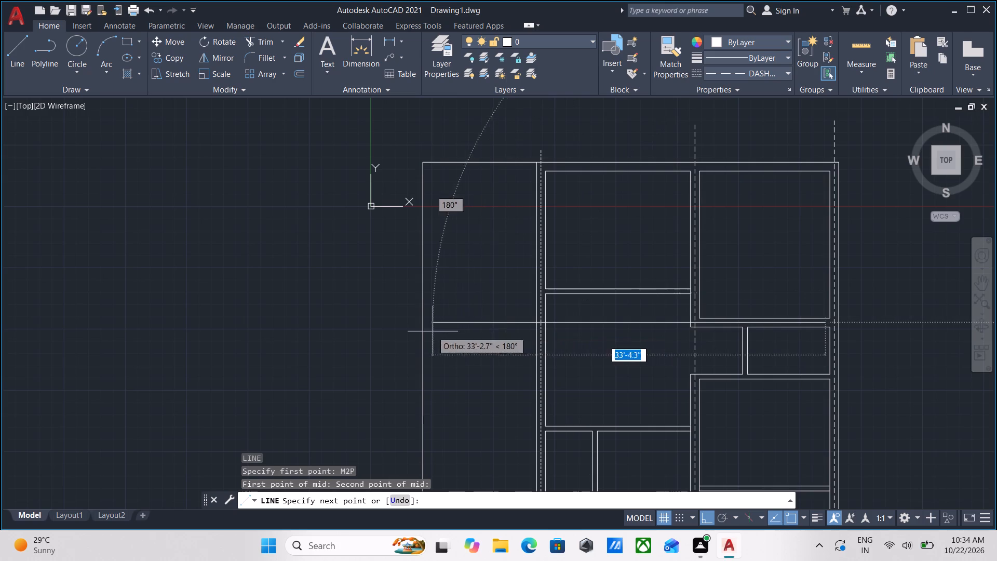
{"action": "left_click", "coordinate": [318, 318]}
{"action": "scroll", "coordinate": [318, 319], "scroll_direction": "up", "scroll_amount": 3}
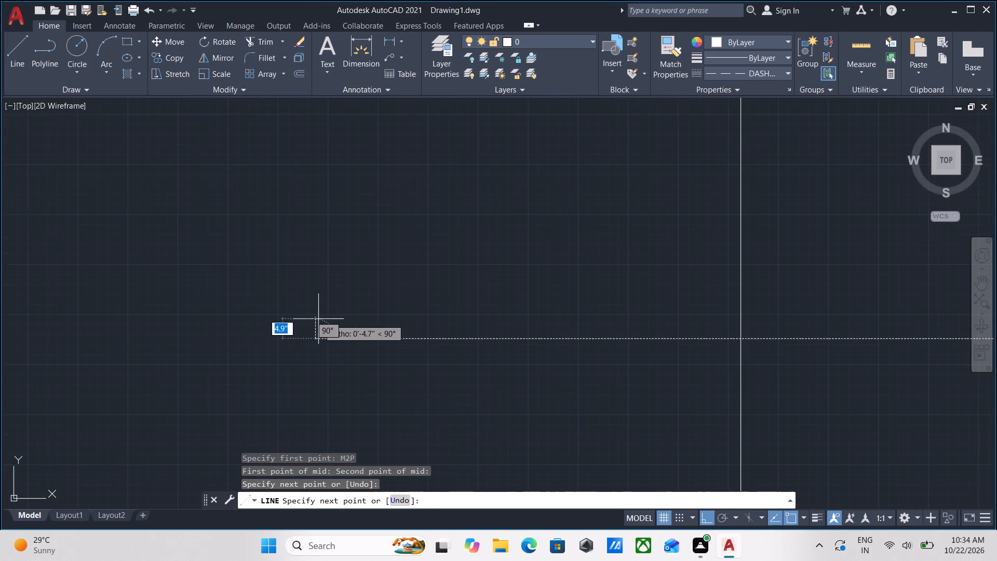
{"action": "key", "text": "Escape"}
Stretch this horizontal centre line's right end straight out beyond the right wall's outer face, for a total length of about 51'-11".
{"action": "scroll", "coordinate": [318, 319], "scroll_direction": "down", "scroll_amount": 4}
{"action": "middle_click_drag", "start_coordinate": [550, 345], "coordinate": [469, 359]}
{"action": "scroll", "coordinate": [542, 326], "scroll_direction": "up", "scroll_amount": 3}
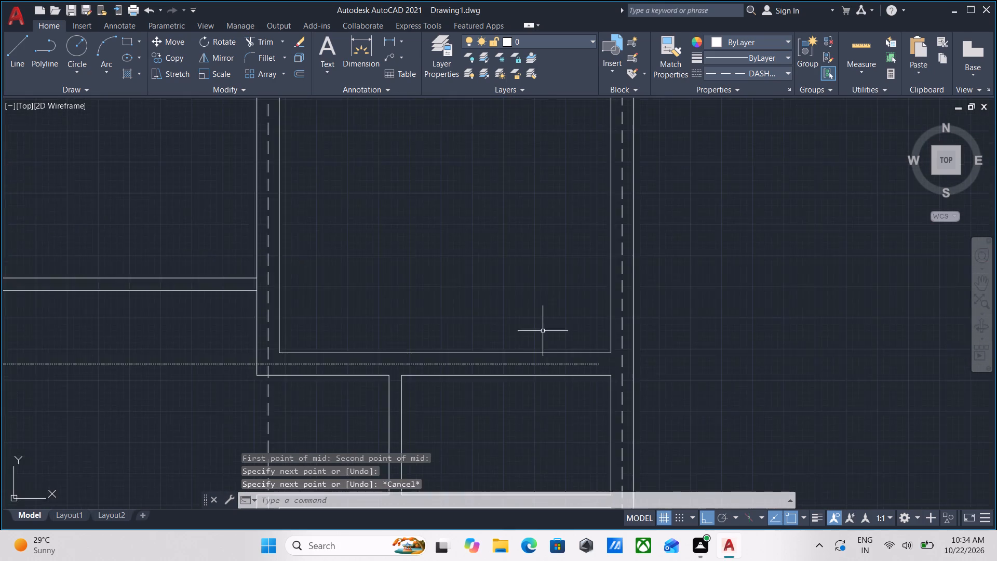
{"action": "scroll", "coordinate": [548, 344], "scroll_direction": "up", "scroll_amount": 3}
{"action": "middle_click_drag", "start_coordinate": [599, 386], "coordinate": [584, 375]}
{"action": "scroll", "coordinate": [583, 375], "scroll_direction": "up", "scroll_amount": 1}
{"action": "left_click_drag", "start_coordinate": [673, 416], "coordinate": [666, 405]}
{"action": "left_click", "coordinate": [630, 358]}
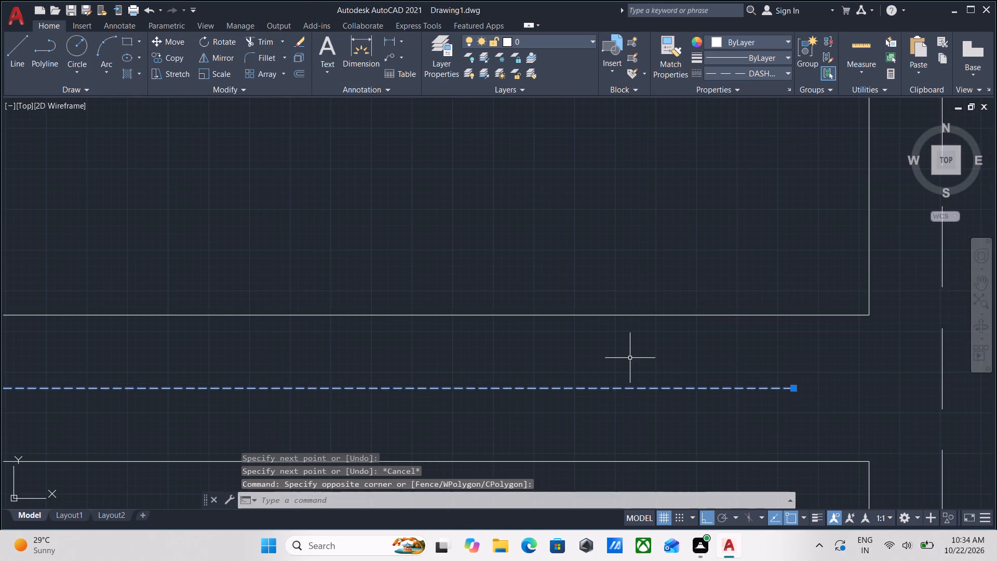
{"action": "scroll", "coordinate": [702, 380], "scroll_direction": "down", "scroll_amount": 1}
{"action": "middle_click_drag", "start_coordinate": [702, 380], "coordinate": [572, 369]}
{"action": "left_click", "coordinate": [632, 372]}
{"action": "scroll", "coordinate": [936, 362], "scroll_direction": "down", "scroll_amount": 1}
{"action": "middle_click_drag", "start_coordinate": [936, 362], "coordinate": [650, 340]}
{"action": "scroll", "coordinate": [724, 316], "scroll_direction": "down", "scroll_amount": 1}
{"action": "scroll", "coordinate": [825, 322], "scroll_direction": "down", "scroll_amount": 1}
{"action": "middle_click_drag", "start_coordinate": [825, 322], "coordinate": [699, 332]}
{"action": "scroll", "coordinate": [699, 332], "scroll_direction": "down", "scroll_amount": 1}
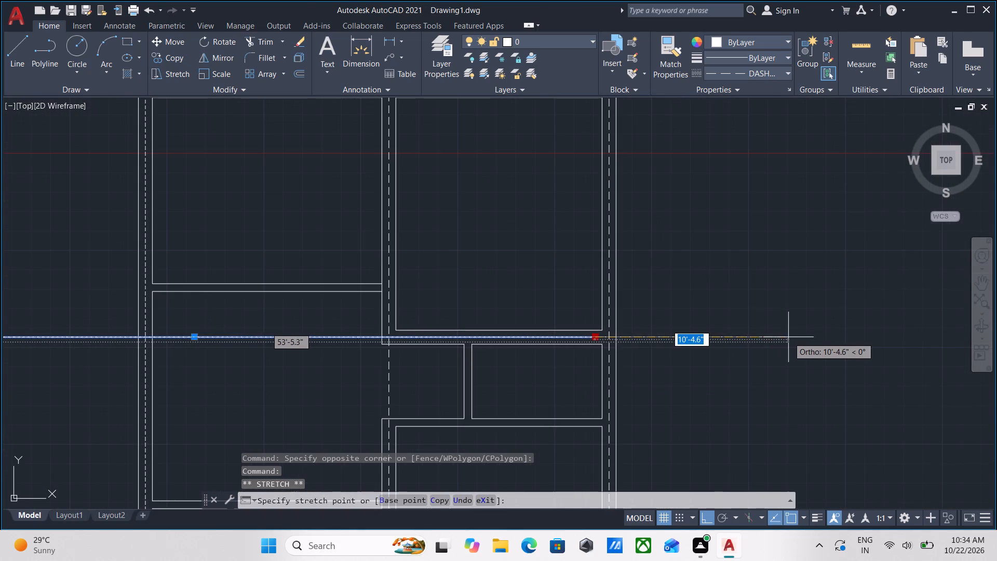
{"action": "left_click", "coordinate": [760, 341]}
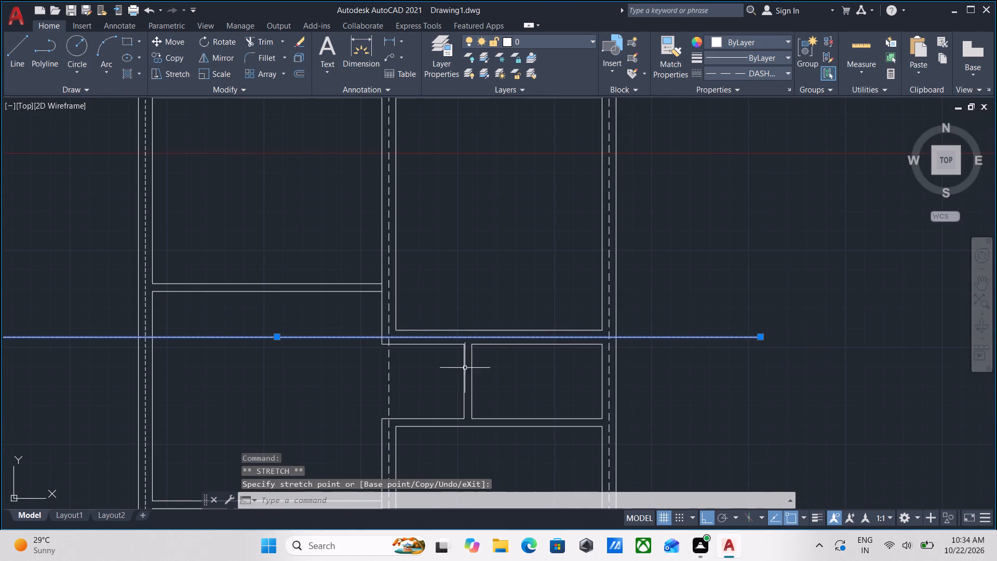
{"action": "key", "text": "Escape"}
Set the linetype scale of the horizontal centre line below the top-right room to 10 and deselect it.
{"action": "scroll", "coordinate": [320, 356], "scroll_direction": "up", "scroll_amount": 2}
{"action": "left_click", "coordinate": [313, 352]}
{"action": "left_click", "coordinate": [286, 286]}
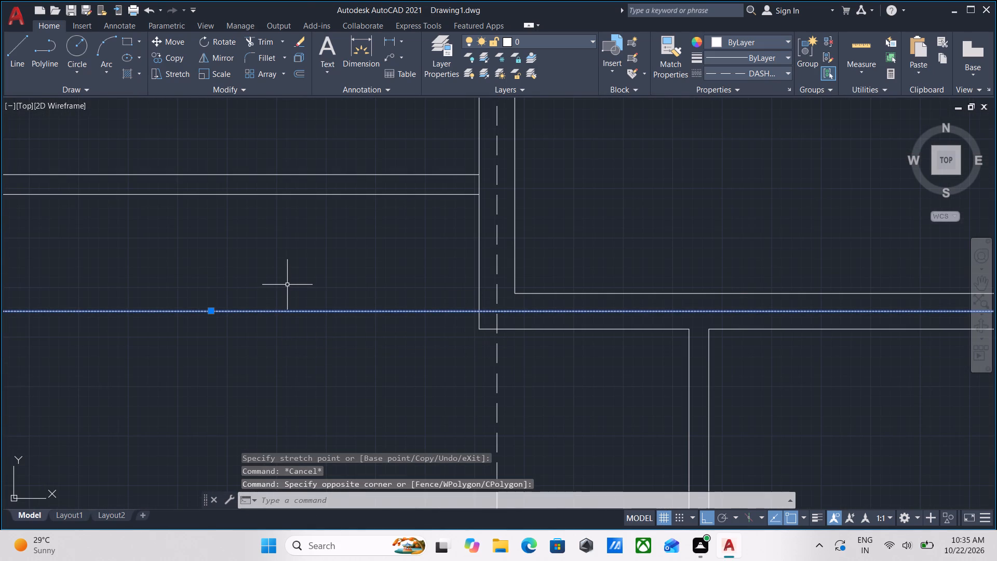
{"action": "key", "text": "ctrl+1"}
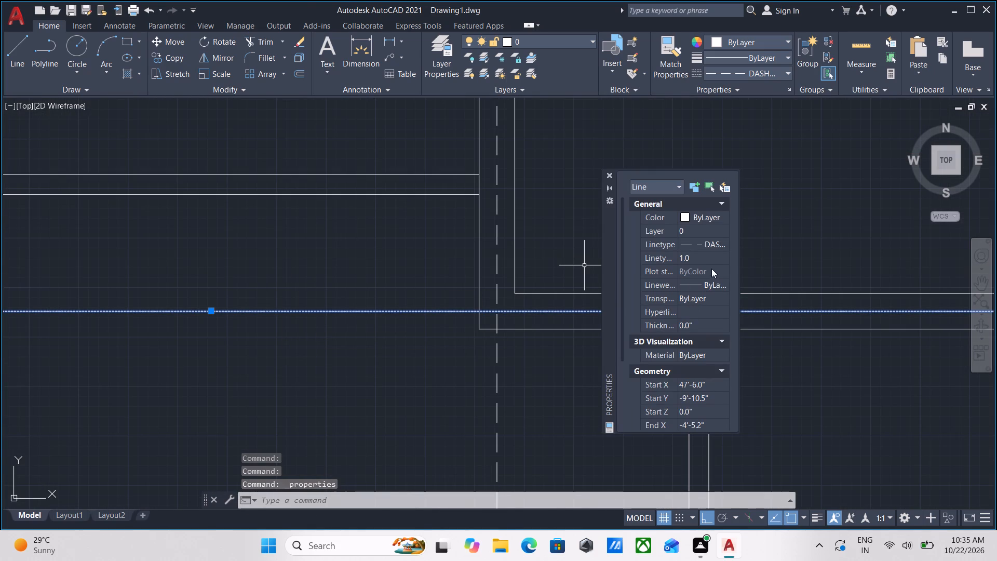
{"action": "left_click", "coordinate": [704, 258]}
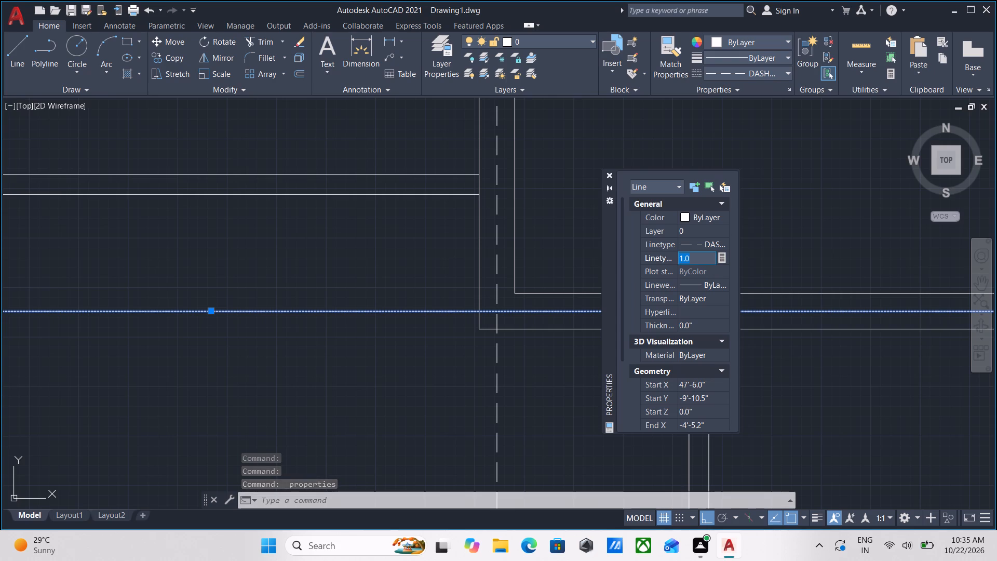
{"action": "type", "text": "10"}
{"action": "key", "text": "Return"}
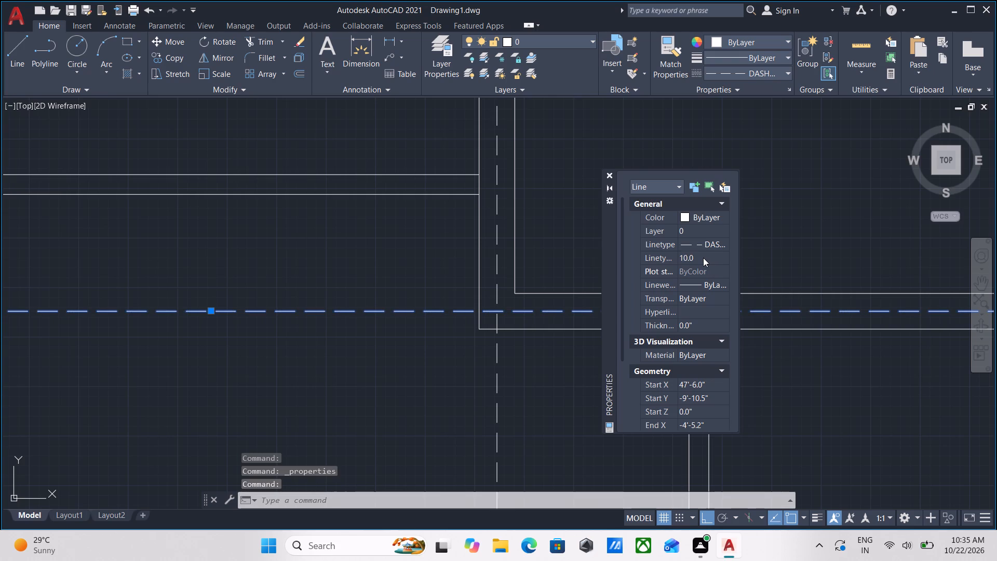
{"action": "key", "text": "Escape"}
{"action": "scroll", "coordinate": [703, 258], "scroll_direction": "down", "scroll_amount": 2}
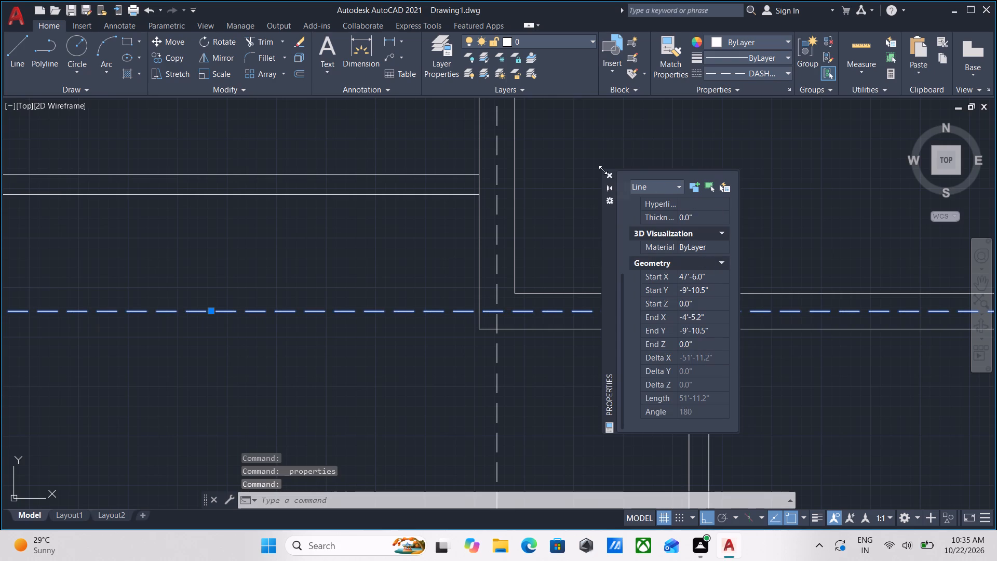
{"action": "left_click", "coordinate": [615, 179]}
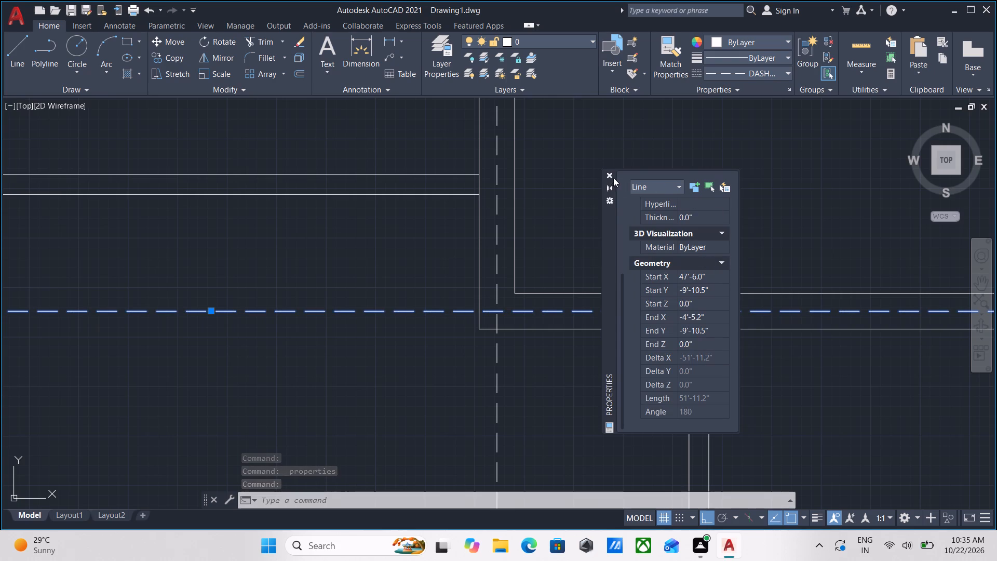
{"action": "left_click", "coordinate": [610, 175]}
{"action": "scroll", "coordinate": [566, 302], "scroll_direction": "down", "scroll_amount": 3}
{"action": "middle_click_drag", "start_coordinate": [566, 302], "coordinate": [590, 356]}
{"action": "key", "text": "Escape"}
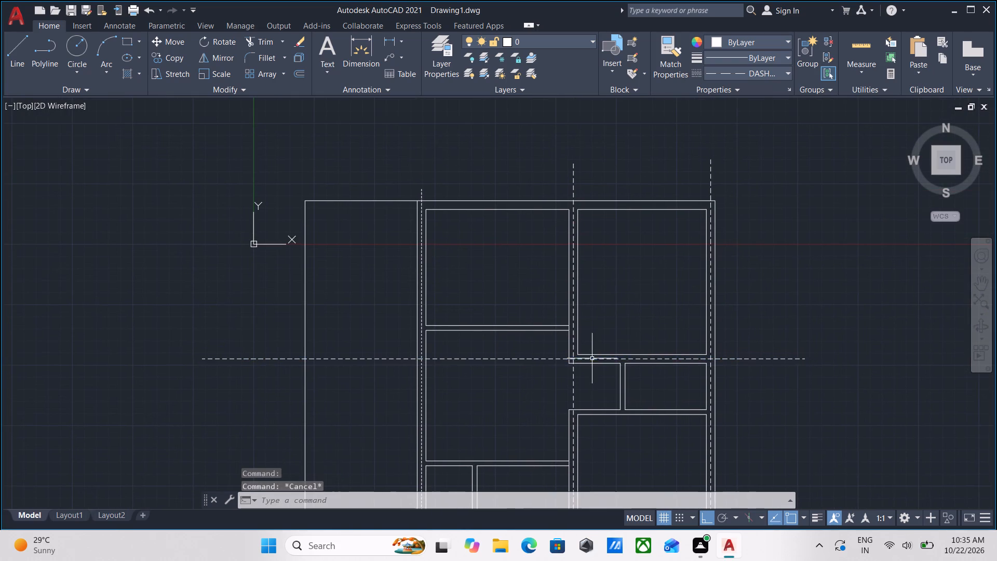
Look over the upper part of the plan and the centre lines placed along its walls.
{"action": "middle_click_drag", "start_coordinate": [582, 368], "coordinate": [595, 326]}
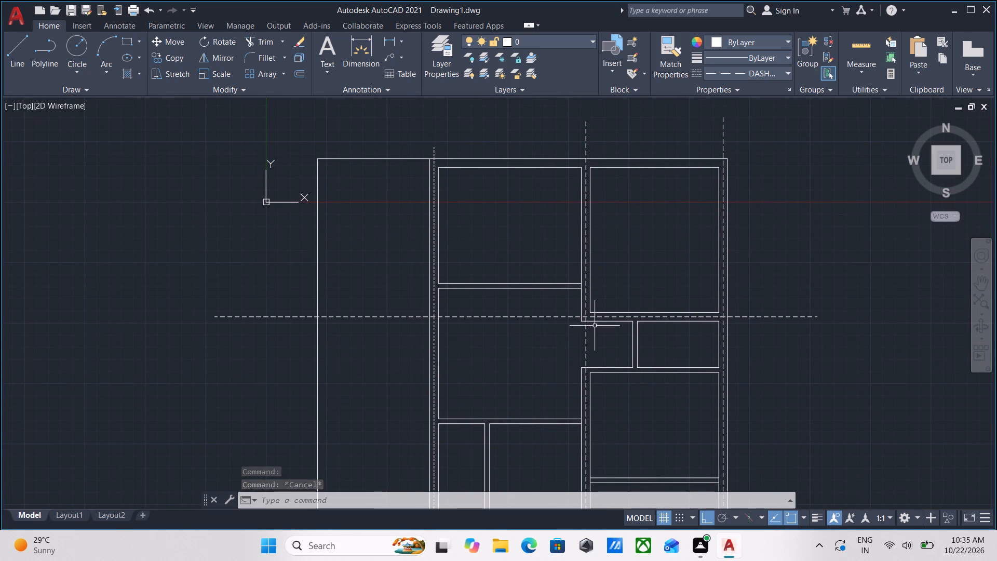
{"action": "scroll", "coordinate": [590, 329], "scroll_direction": "up", "scroll_amount": 1}
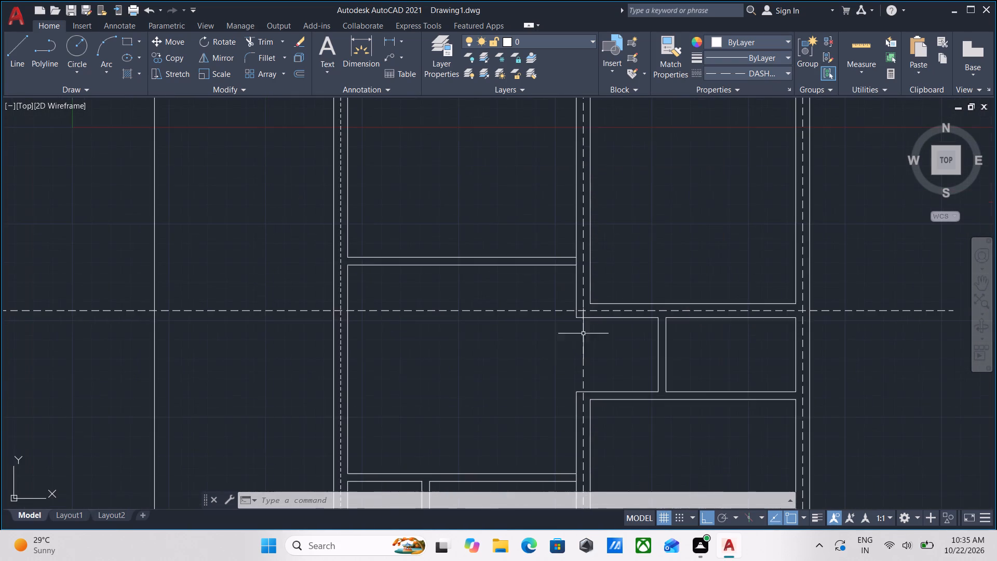
{"action": "scroll", "coordinate": [484, 349], "scroll_direction": "down", "scroll_amount": 1}
{"action": "middle_click_drag", "start_coordinate": [484, 349], "coordinate": [629, 368]}
{"action": "middle_click_drag", "start_coordinate": [639, 363], "coordinate": [591, 432]}
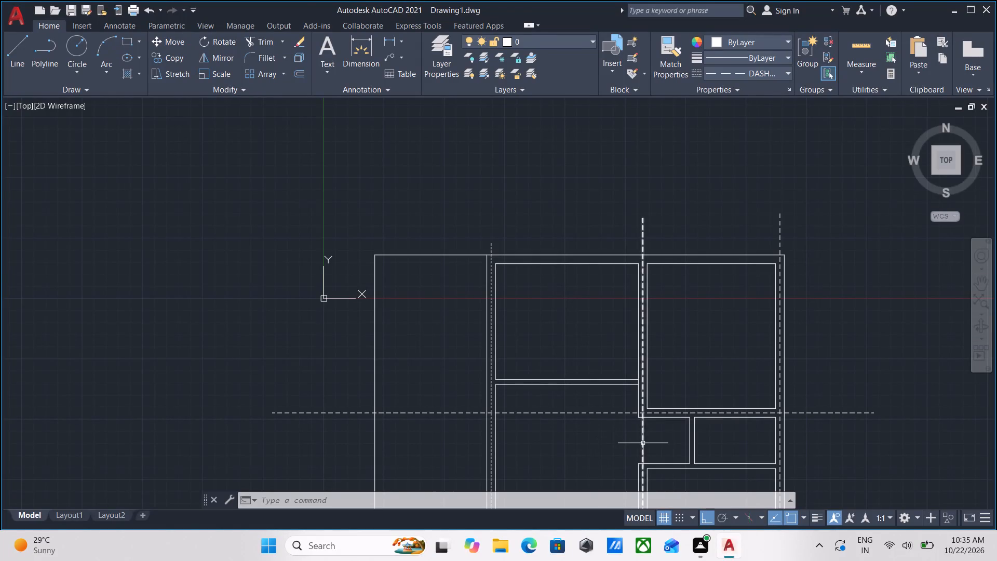
{"action": "scroll", "coordinate": [645, 443], "scroll_direction": "down", "scroll_amount": 1}
{"action": "middle_click_drag", "start_coordinate": [645, 443], "coordinate": [645, 412]}
{"action": "middle_click_drag", "start_coordinate": [645, 412], "coordinate": [640, 379]}
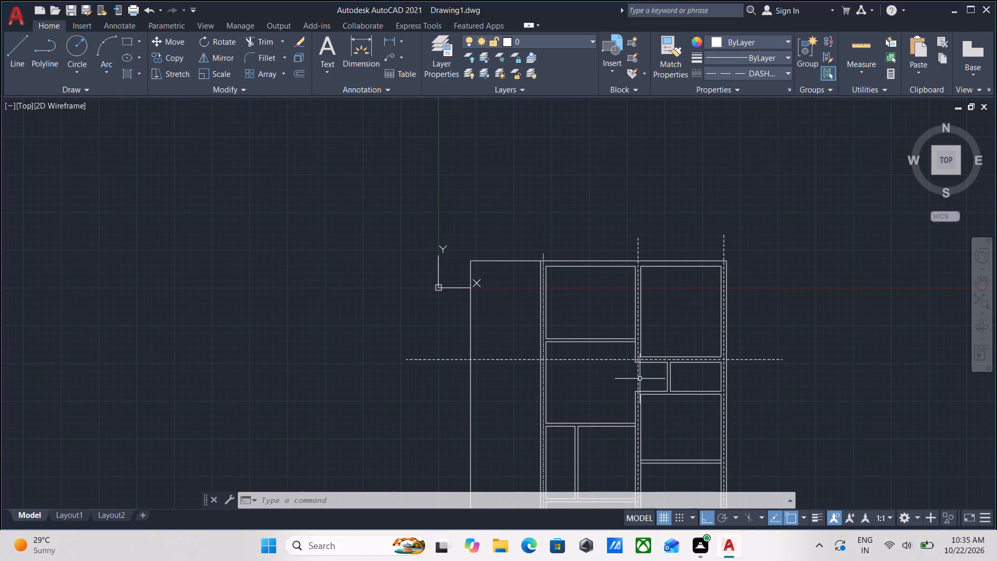
{"action": "middle_click_drag", "start_coordinate": [640, 379], "coordinate": [657, 412]}
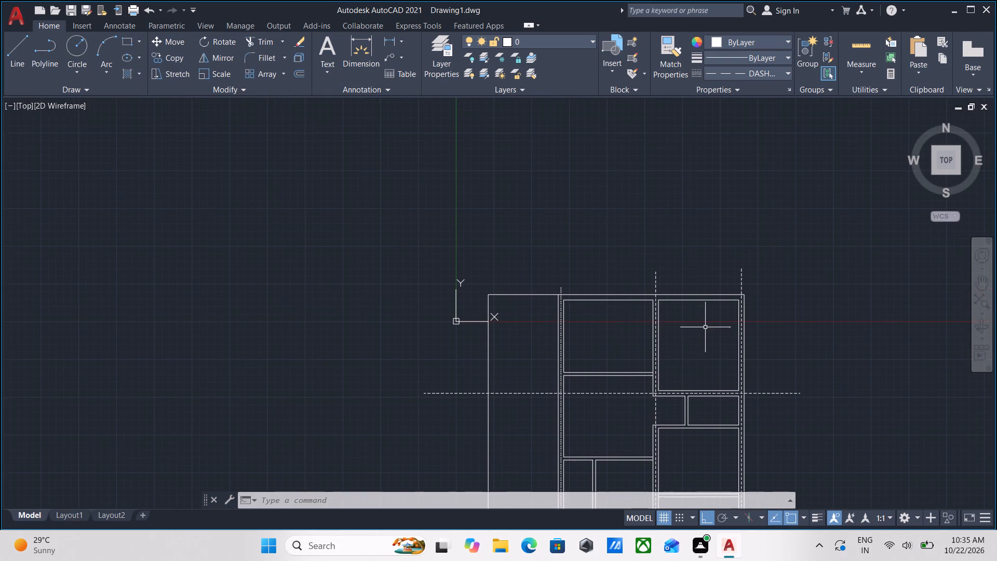
Draw a horizontal centre line from mid-thickness of the top wall at the top-right room's inner corner, westward past the plan's outer left edge.
{"action": "scroll", "coordinate": [706, 324], "scroll_direction": "up", "scroll_amount": 1}
{"action": "middle_click_drag", "start_coordinate": [704, 325], "coordinate": [692, 372]}
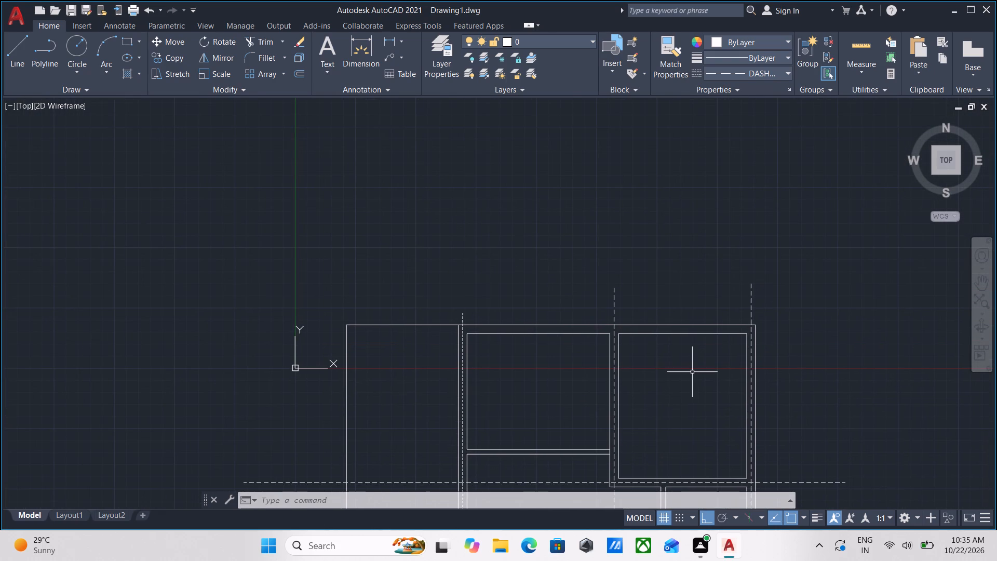
{"action": "key", "text": "l"}
{"action": "key", "text": "Return"}
{"action": "type", "text": "M2"}
{"action": "key", "text": "p"}
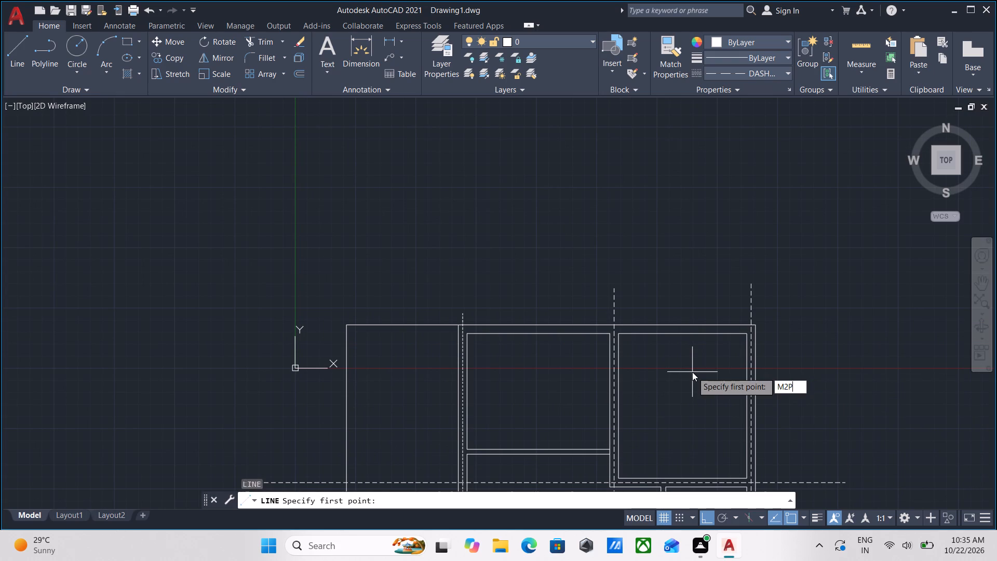
{"action": "key", "text": "Return"}
{"action": "scroll", "coordinate": [755, 338], "scroll_direction": "up", "scroll_amount": 2}
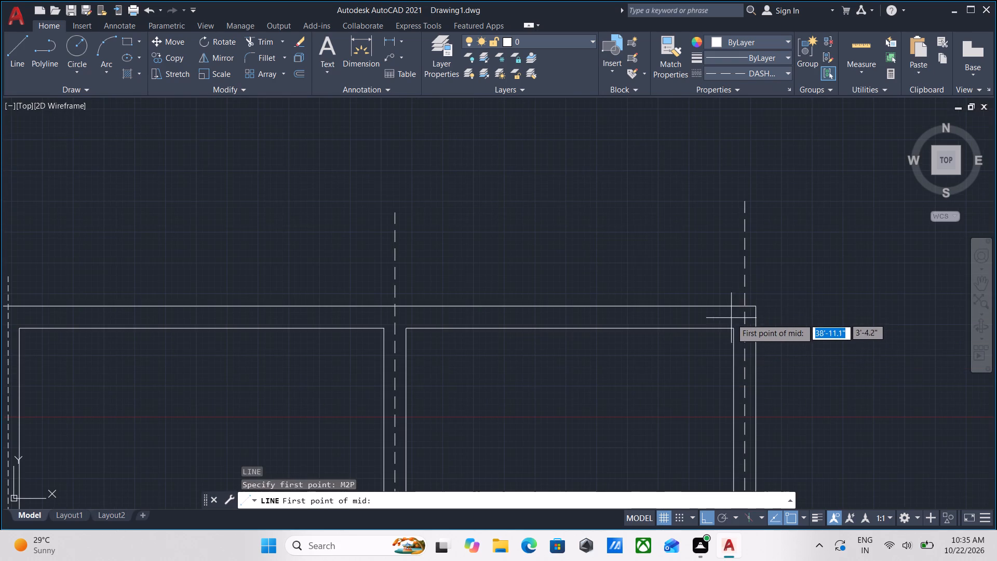
{"action": "scroll", "coordinate": [731, 327], "scroll_direction": "up", "scroll_amount": 2}
{"action": "left_click", "coordinate": [734, 329]}
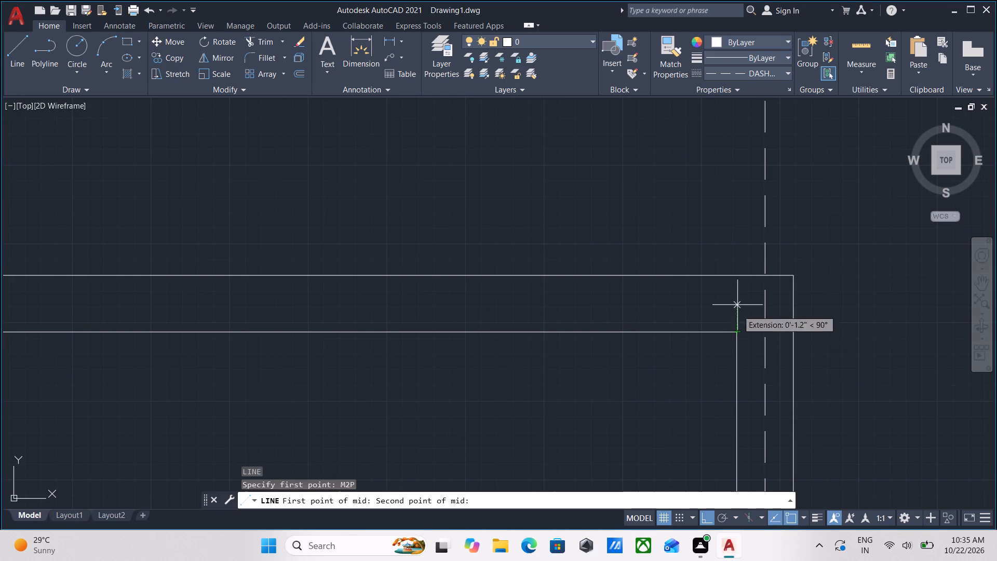
{"action": "left_click", "coordinate": [736, 276]}
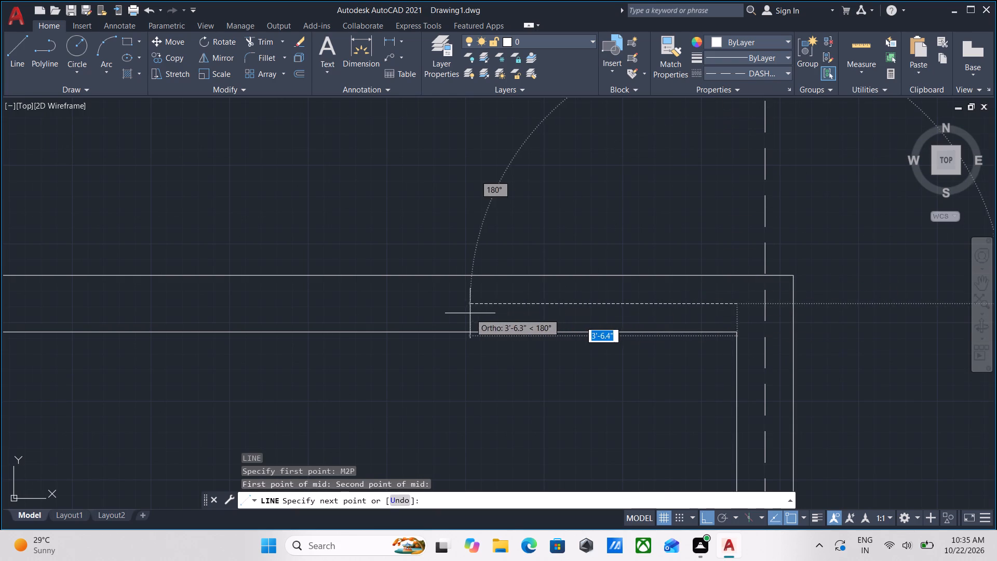
{"action": "middle_click_drag", "start_coordinate": [469, 313], "coordinate": [892, 303]}
{"action": "scroll", "coordinate": [378, 282], "scroll_direction": "down", "scroll_amount": 2}
{"action": "middle_click_drag", "start_coordinate": [376, 282], "coordinate": [737, 255]}
{"action": "middle_click_drag", "start_coordinate": [266, 257], "coordinate": [293, 259]}
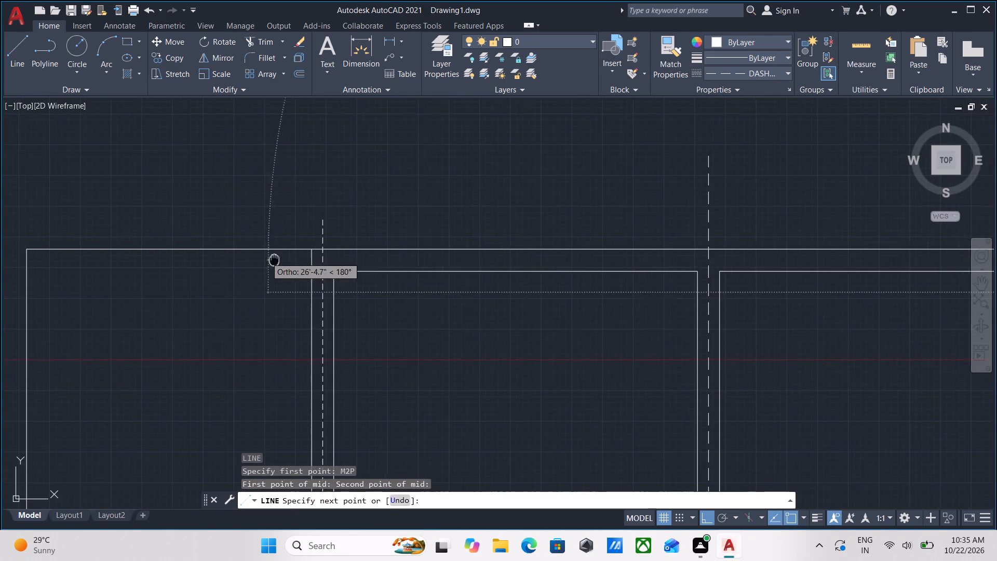
{"action": "middle_click_drag", "start_coordinate": [293, 259], "coordinate": [472, 264]}
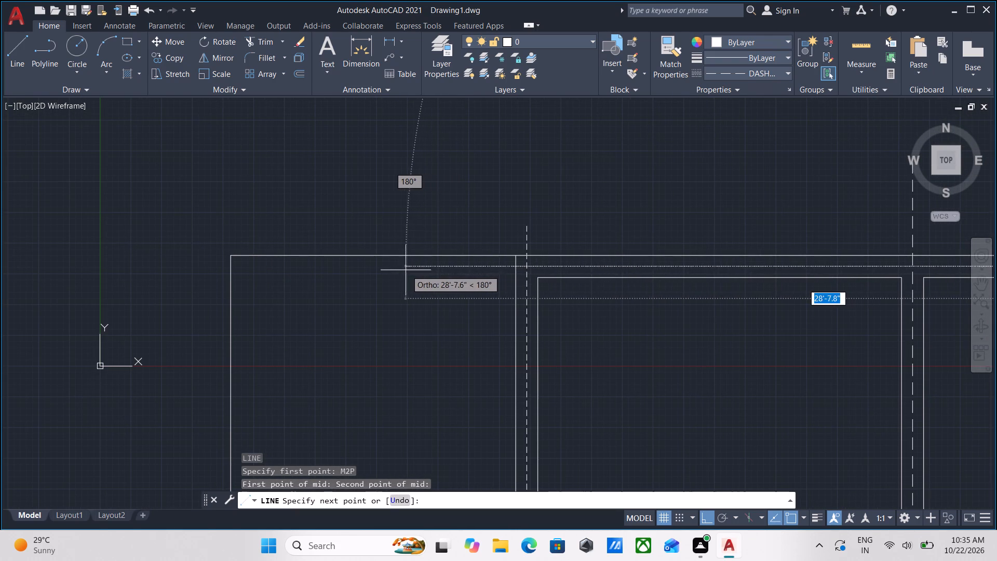
{"action": "left_click", "coordinate": [163, 269]}
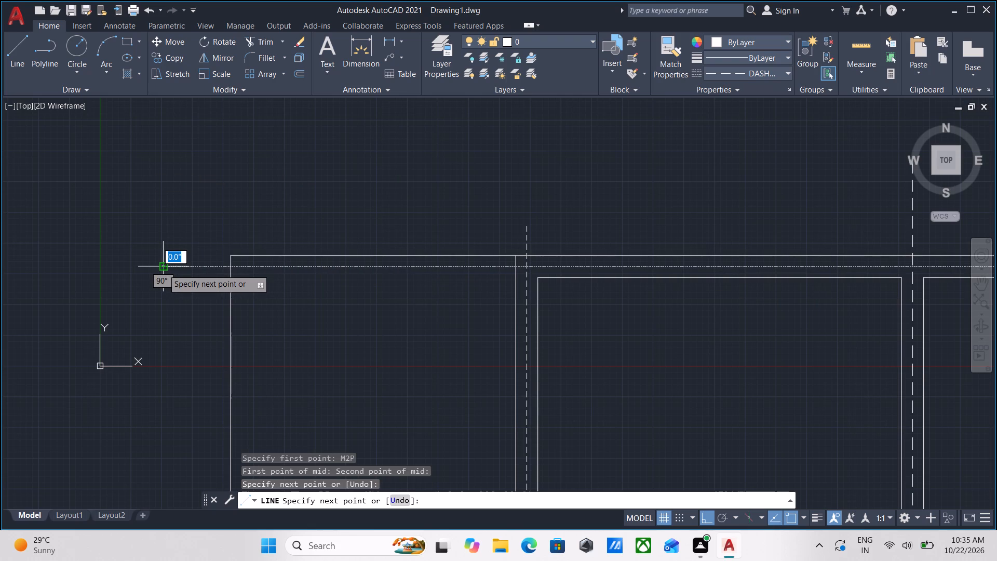
{"action": "key", "text": "Escape"}
{"action": "key", "text": "Escape"}
Stretch the top wall centre line's right end straight out past the right wall's outer face, for a total length of about 38'-7".
{"action": "scroll", "coordinate": [640, 312], "scroll_direction": "up", "scroll_amount": 2}
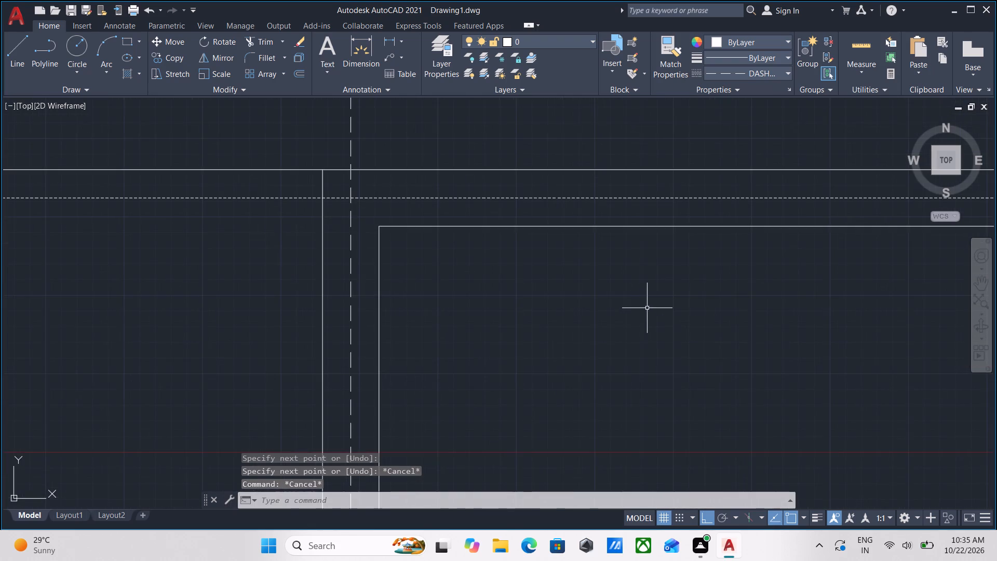
{"action": "middle_click_drag", "start_coordinate": [647, 308], "coordinate": [171, 324]}
{"action": "scroll", "coordinate": [460, 309], "scroll_direction": "down", "scroll_amount": 3}
{"action": "middle_click_drag", "start_coordinate": [462, 310], "coordinate": [247, 329]}
{"action": "scroll", "coordinate": [631, 286], "scroll_direction": "up", "scroll_amount": 2}
{"action": "scroll", "coordinate": [433, 322], "scroll_direction": "up", "scroll_amount": 3}
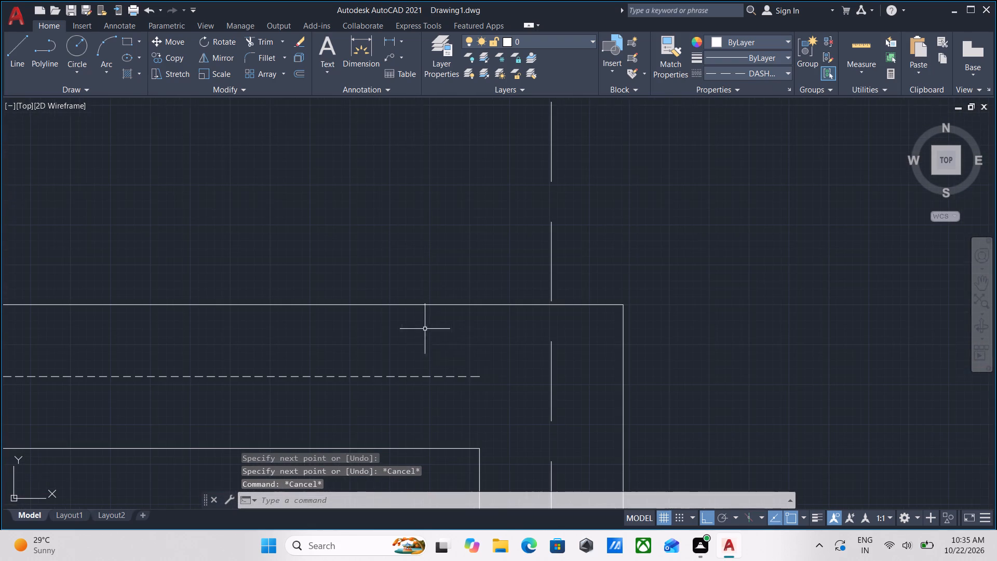
{"action": "left_click", "coordinate": [482, 380]}
{"action": "left_click", "coordinate": [456, 354]}
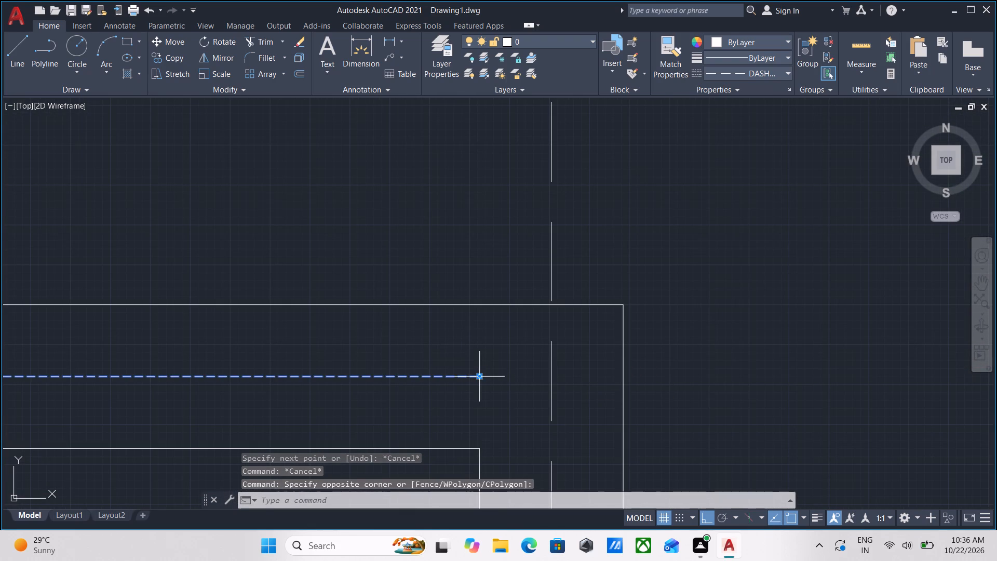
{"action": "left_click", "coordinate": [481, 378]}
{"action": "left_click", "coordinate": [816, 378]}
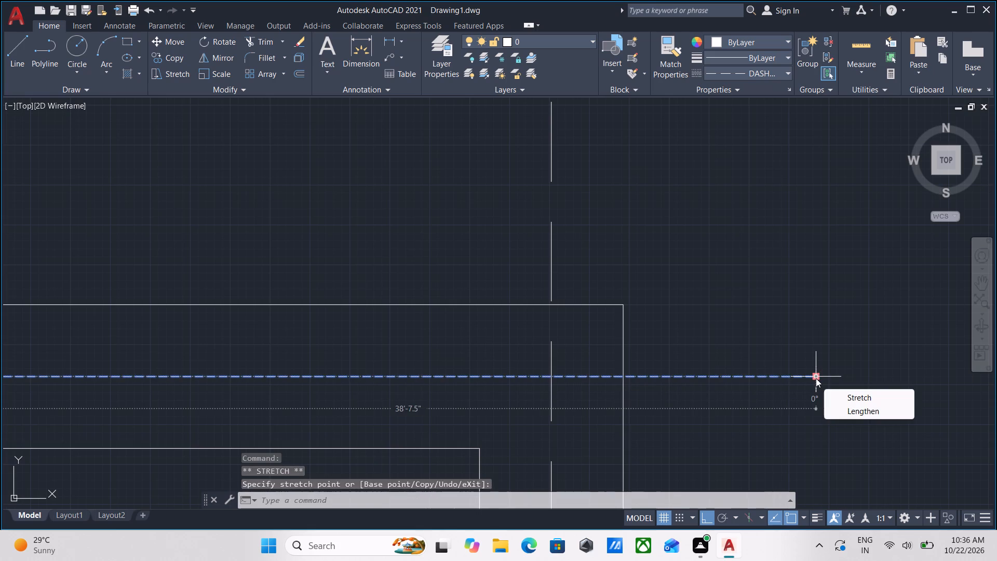
{"action": "key", "text": "Escape"}
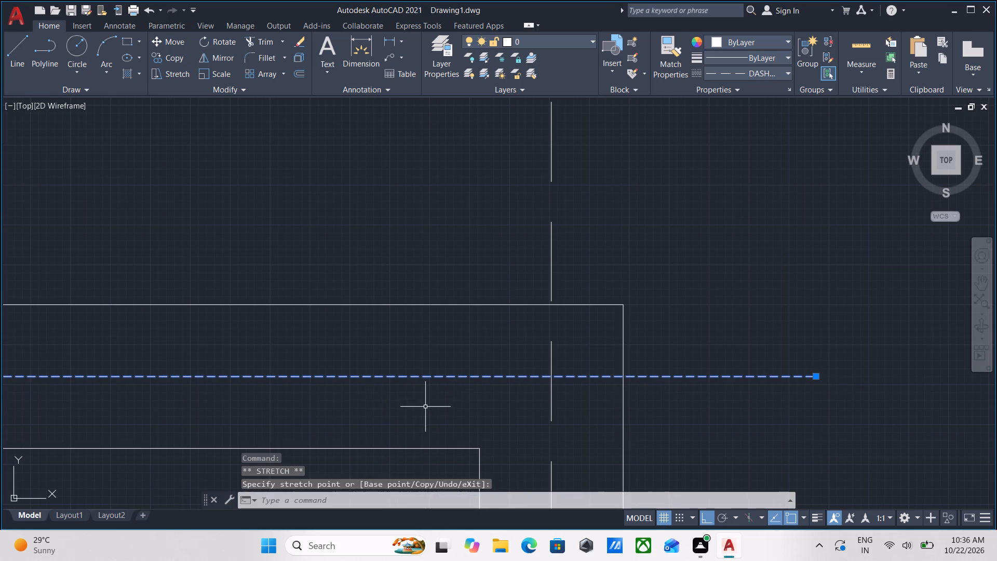
Set the linetype scale of the top wall's horizontal centre line to 10 and deselect it.
{"action": "key", "text": "ctrl+1"}
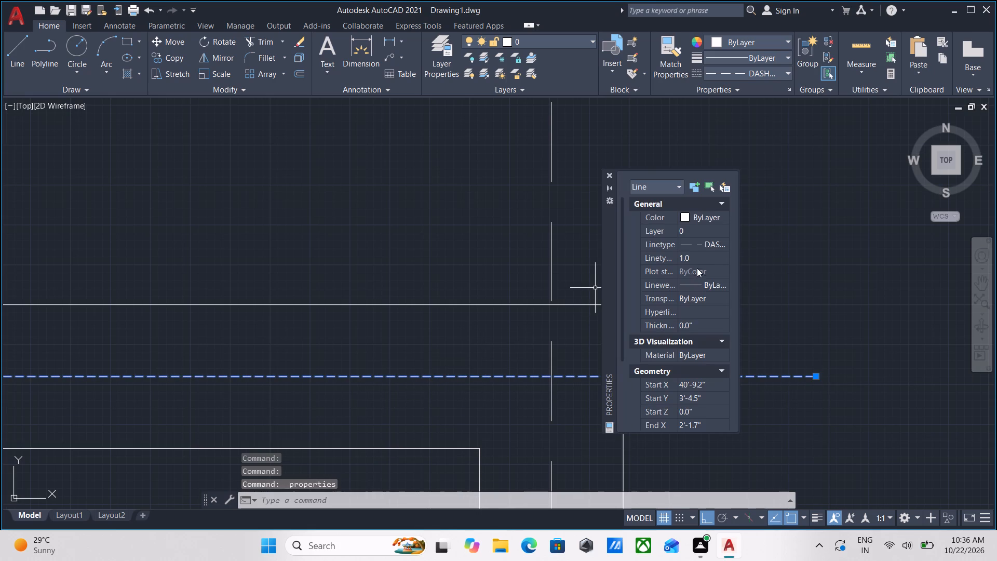
{"action": "left_click", "coordinate": [697, 257]}
{"action": "type", "text": "10"}
{"action": "key", "text": "Return"}
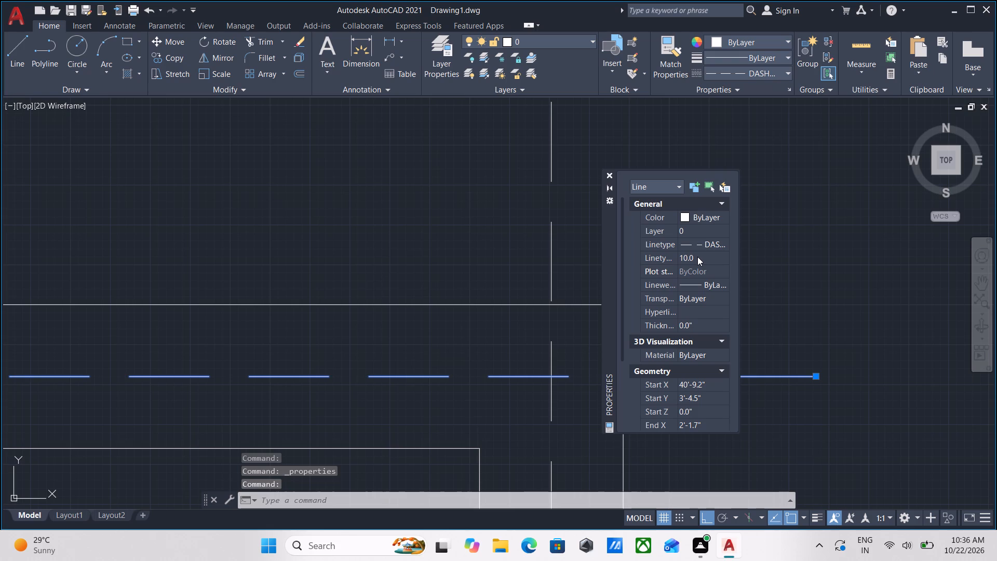
{"action": "left_click", "coordinate": [607, 174]}
{"action": "key", "text": "Escape"}
Look over the plan's walls and the horizontal and vertical centre lines placed so far.
{"action": "scroll", "coordinate": [615, 296], "scroll_direction": "down", "scroll_amount": 4}
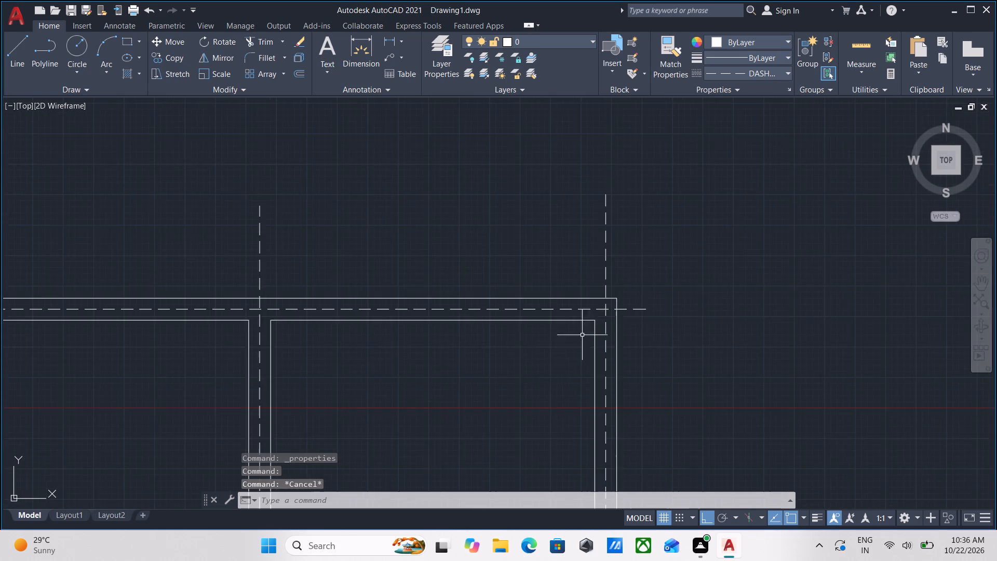
{"action": "scroll", "coordinate": [444, 347], "scroll_direction": "down", "scroll_amount": 2}
{"action": "middle_click_drag", "start_coordinate": [448, 344], "coordinate": [614, 302]}
{"action": "scroll", "coordinate": [394, 312], "scroll_direction": "up", "scroll_amount": 2}
{"action": "middle_click_drag", "start_coordinate": [390, 315], "coordinate": [456, 285]}
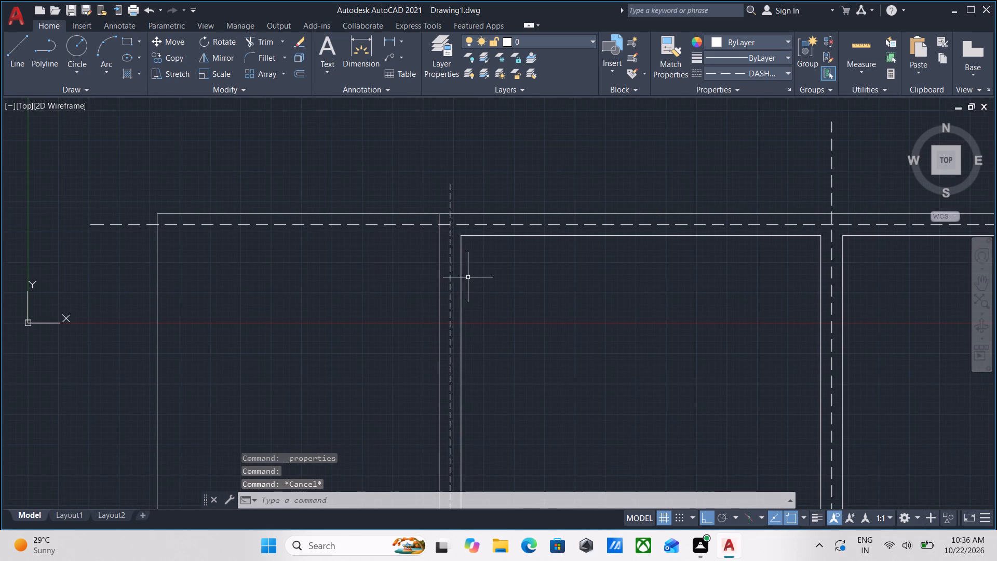
{"action": "scroll", "coordinate": [468, 277], "scroll_direction": "down", "scroll_amount": 3}
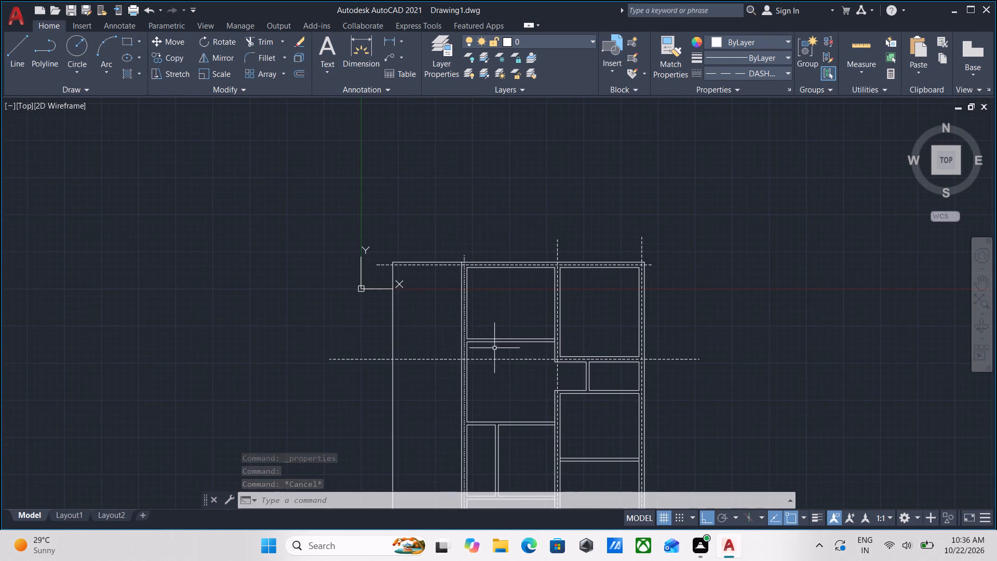
{"action": "scroll", "coordinate": [494, 348], "scroll_direction": "up", "scroll_amount": 1}
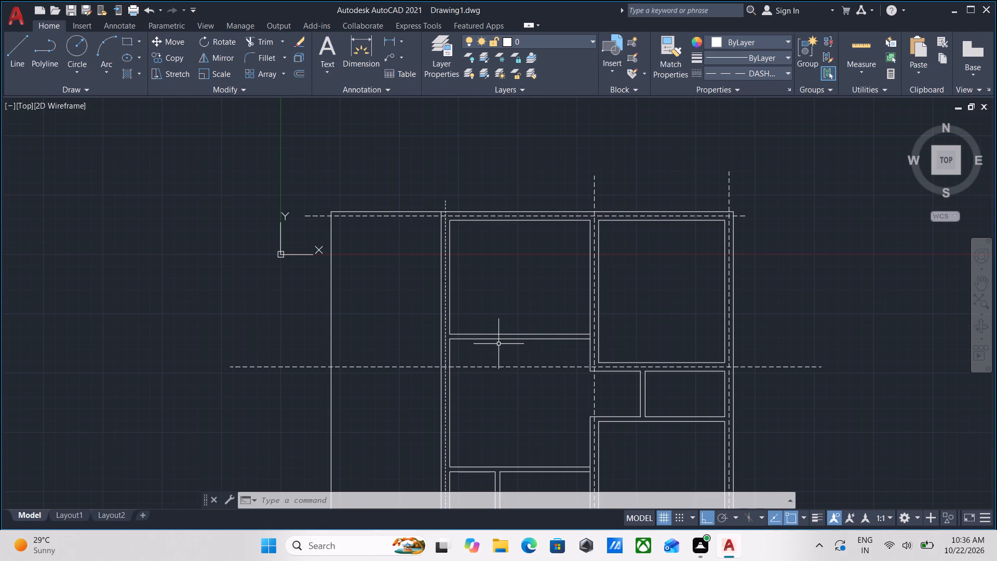
{"action": "scroll", "coordinate": [549, 404], "scroll_direction": "down", "scroll_amount": 2}
{"action": "middle_click_drag", "start_coordinate": [545, 397], "coordinate": [516, 307]}
{"action": "scroll", "coordinate": [577, 364], "scroll_direction": "up", "scroll_amount": 2}
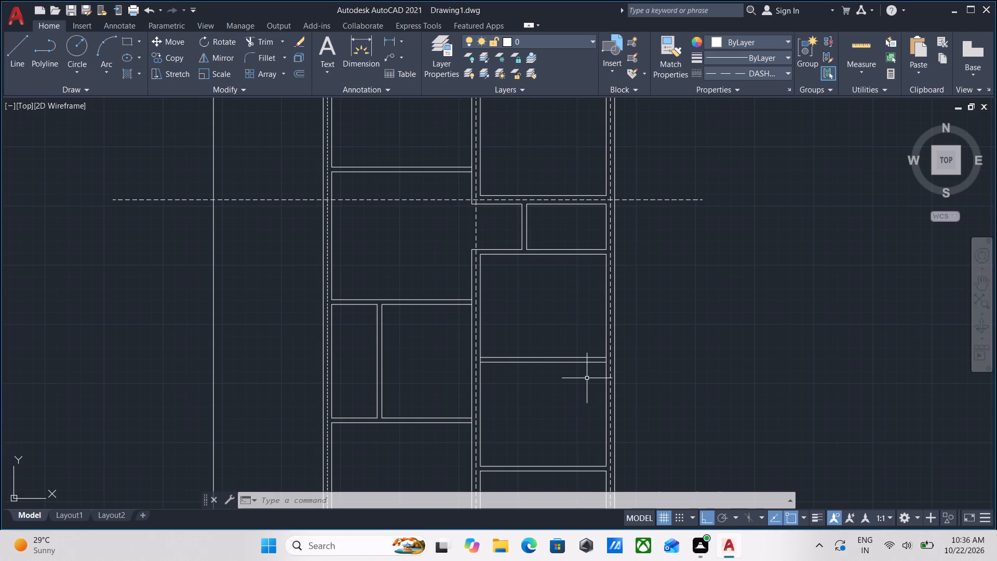
{"action": "scroll", "coordinate": [588, 378], "scroll_direction": "down", "scroll_amount": 1}
{"action": "scroll", "coordinate": [600, 386], "scroll_direction": "up", "scroll_amount": 1}
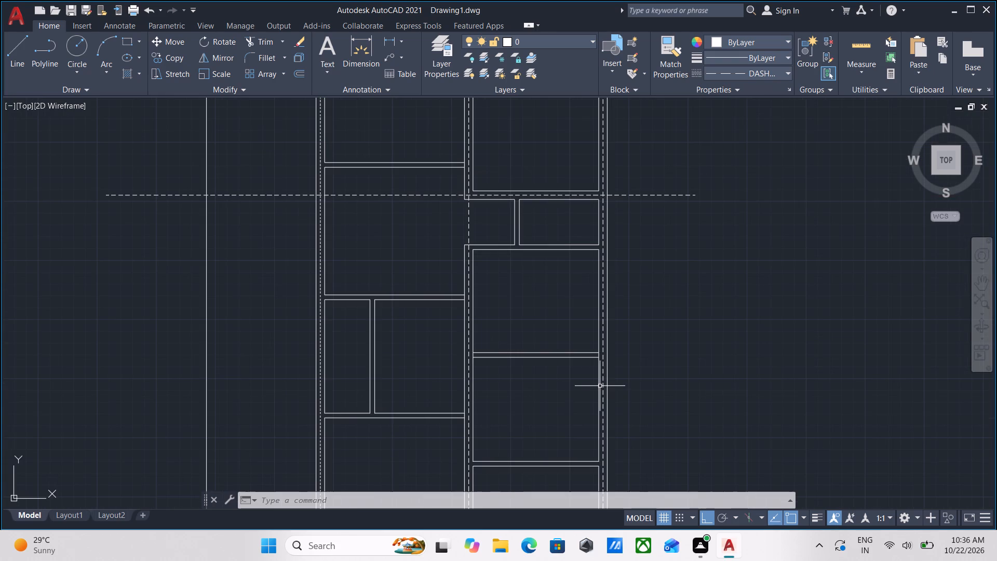
{"action": "scroll", "coordinate": [600, 386], "scroll_direction": "down", "scroll_amount": 1}
{"action": "middle_click_drag", "start_coordinate": [600, 386], "coordinate": [588, 442]}
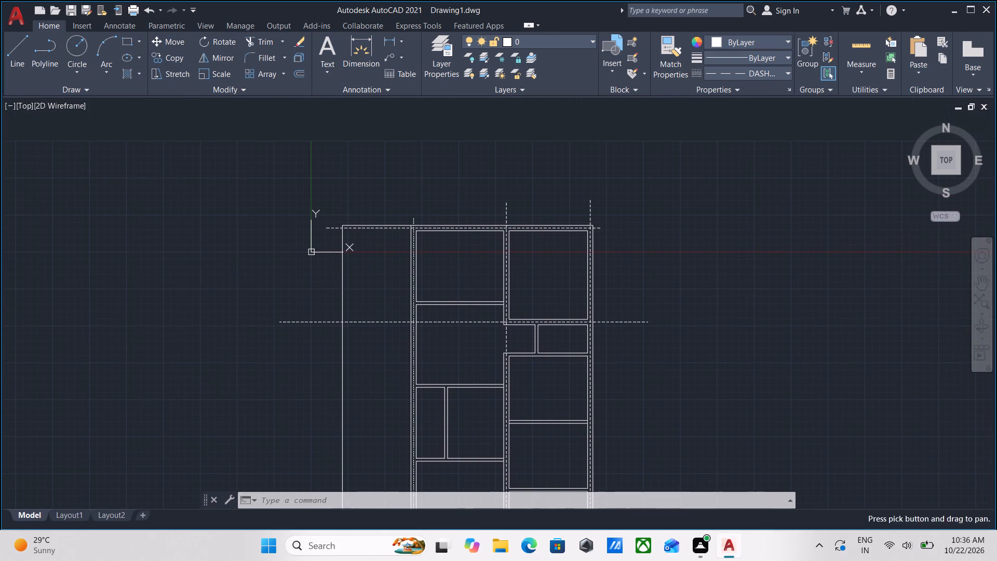
Change the linetype of the leftmost vertical centre line, beside the top-left room, to DASHED and deselect it.
{"action": "scroll", "coordinate": [426, 270], "scroll_direction": "up", "scroll_amount": 3}
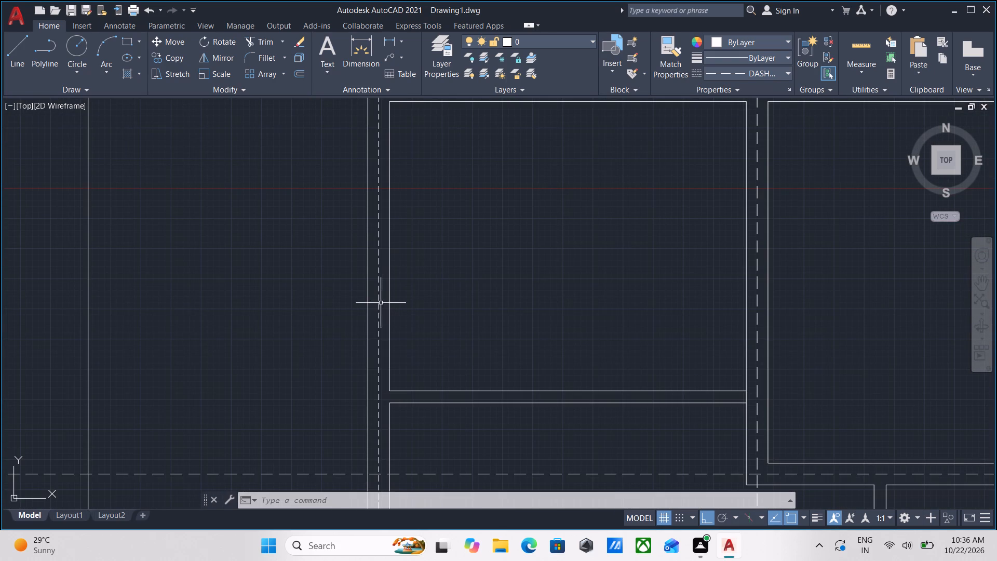
{"action": "left_click", "coordinate": [379, 304]}
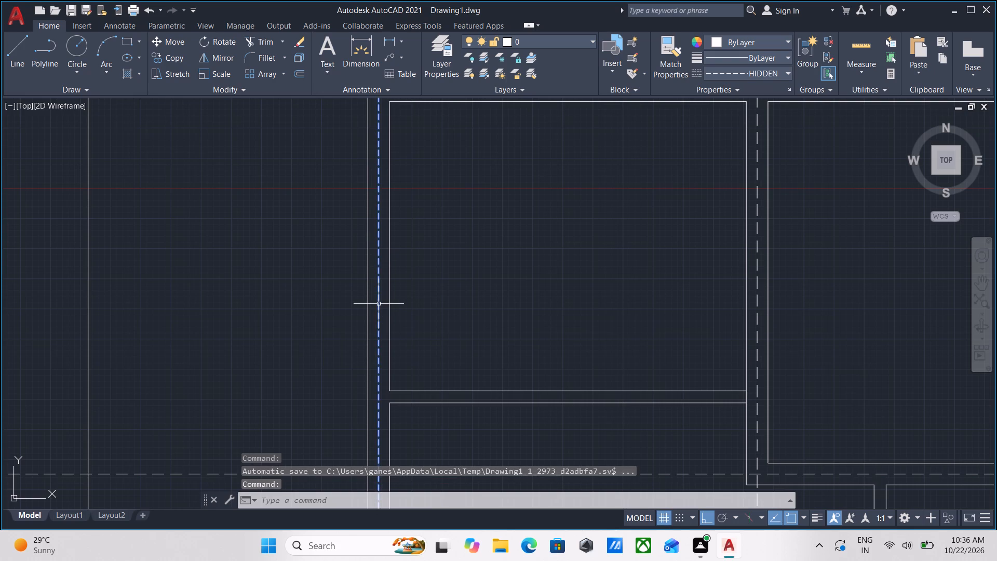
{"action": "key", "text": "ctrl+1"}
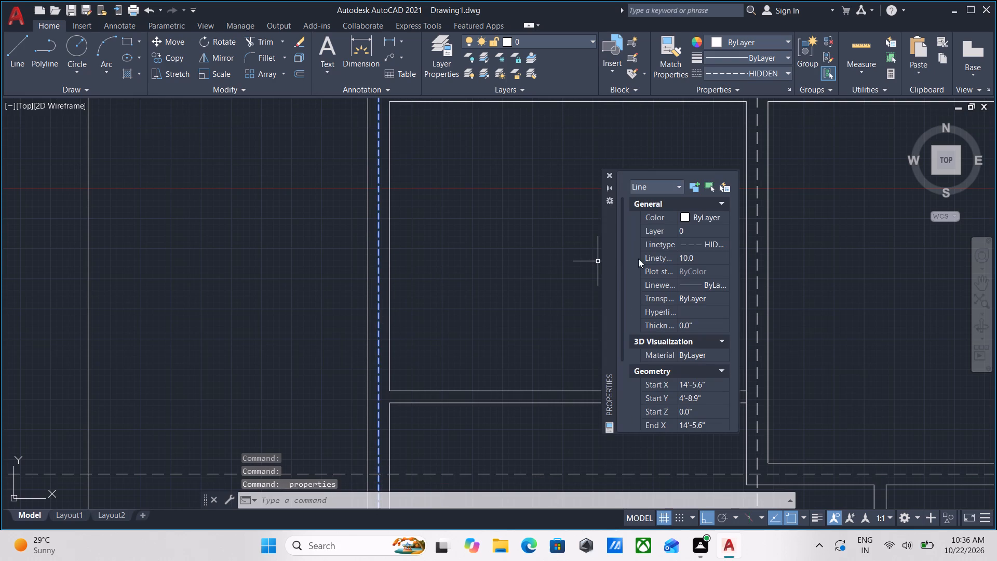
{"action": "left_click", "coordinate": [713, 244]}
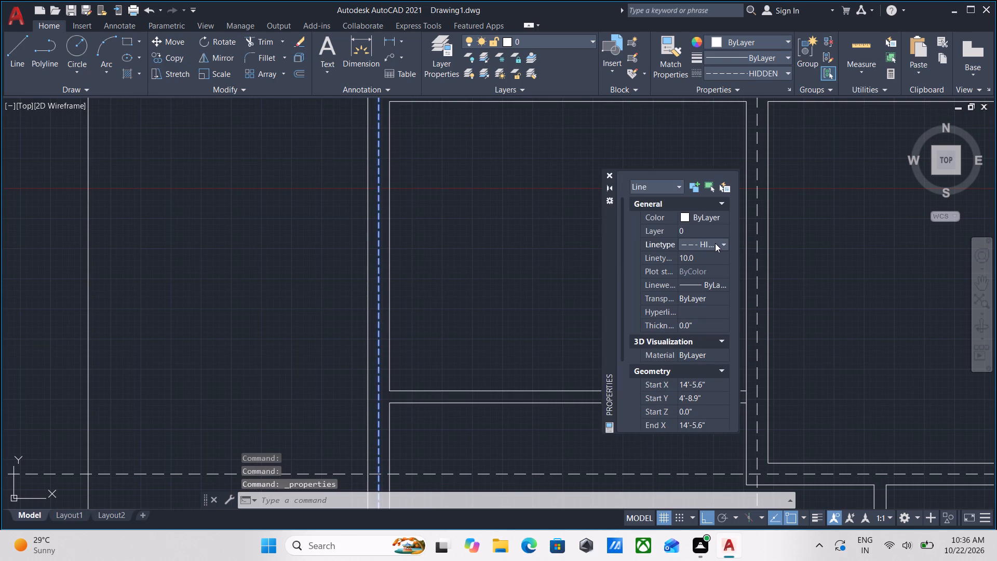
{"action": "left_click", "coordinate": [718, 243]}
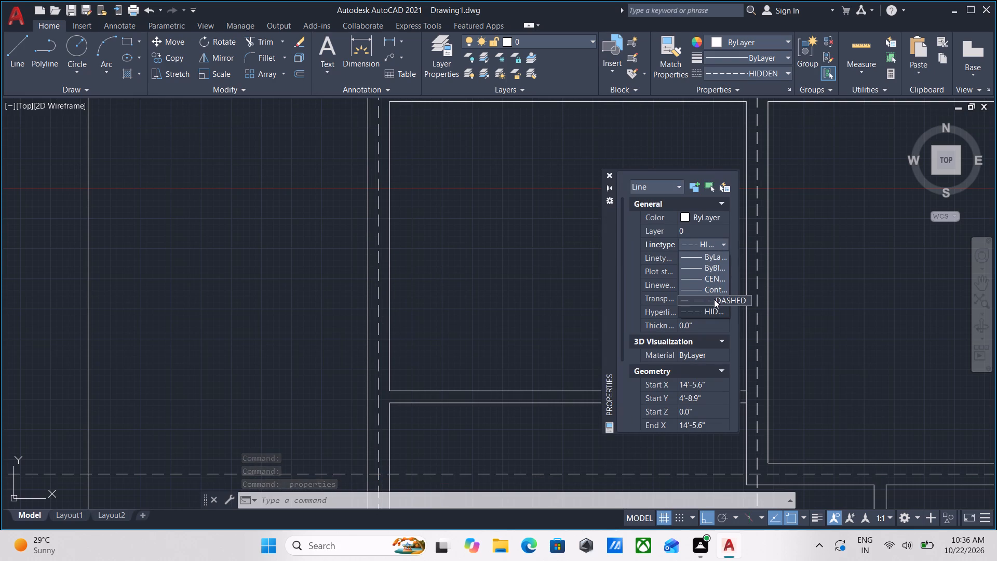
{"action": "left_click", "coordinate": [712, 300]}
{"action": "scroll", "coordinate": [425, 301], "scroll_direction": "down", "scroll_amount": 2}
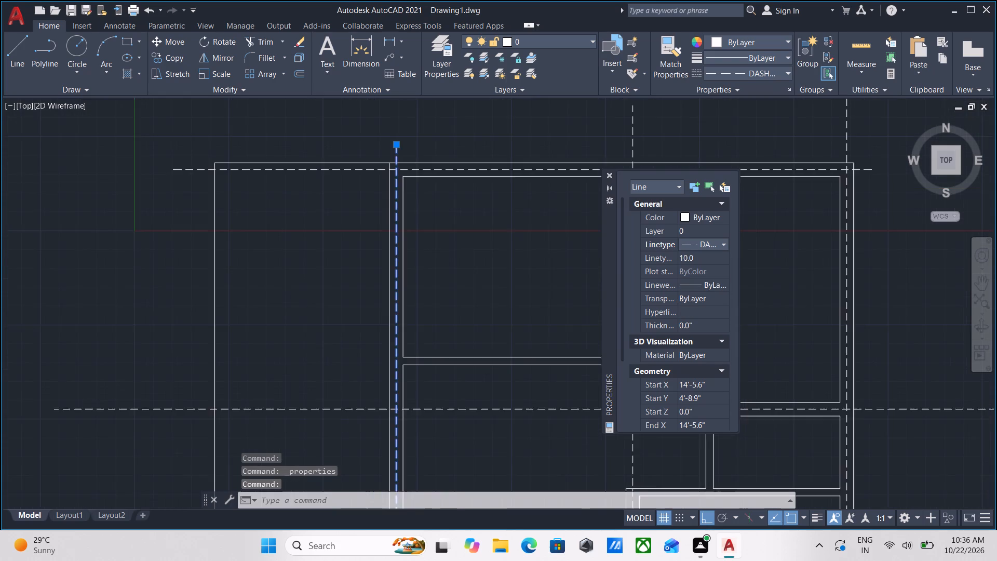
{"action": "left_click", "coordinate": [701, 257]}
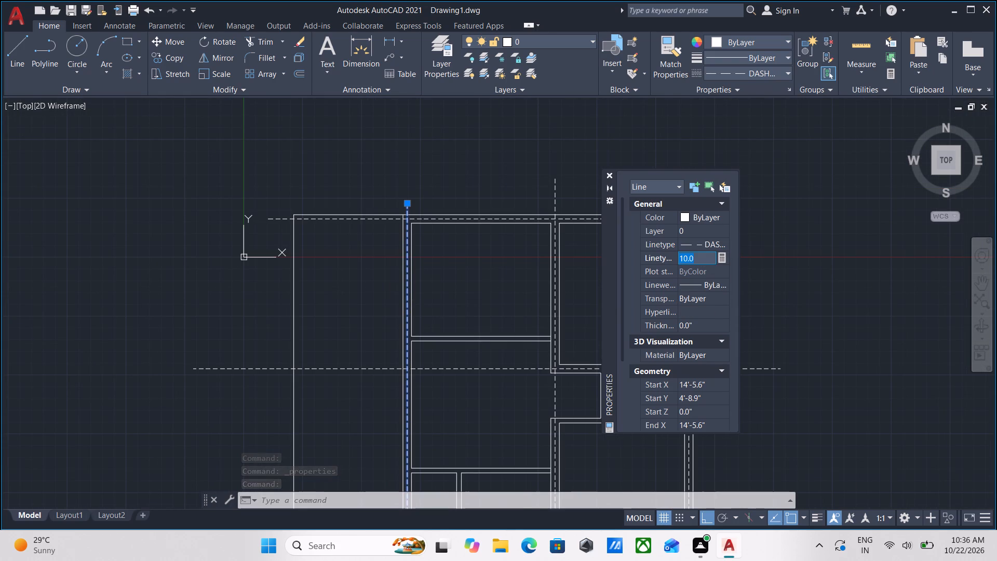
{"action": "key", "text": "Escape"}
{"action": "key", "text": "Escape"}
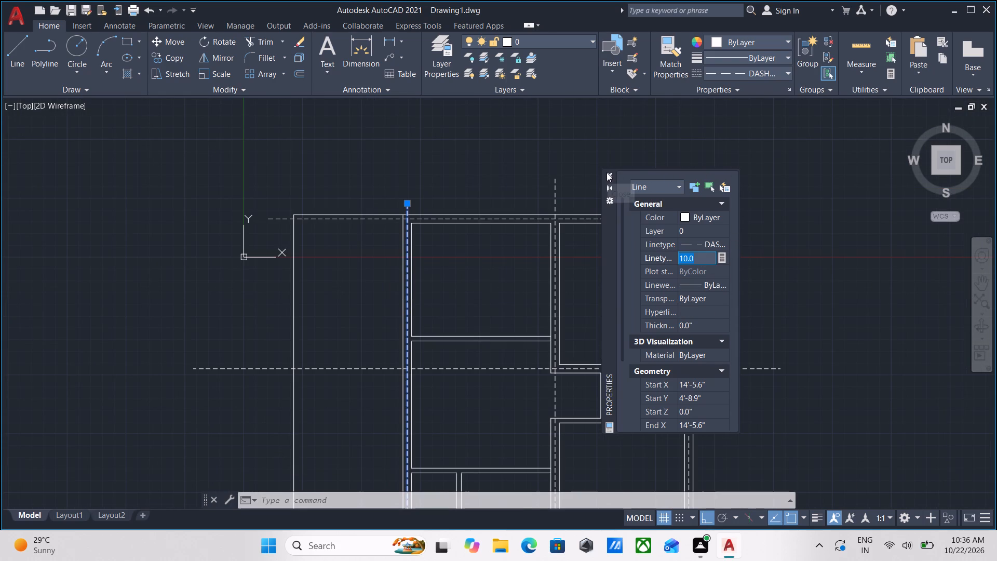
{"action": "left_click", "coordinate": [607, 172]}
{"action": "key", "text": "Escape"}
Stretch the leftmost vertical centre line's top end straight up, level with the neighbouring centre line's top, for a total length of about 85'-9".
{"action": "scroll", "coordinate": [371, 180], "scroll_direction": "up", "scroll_amount": 2}
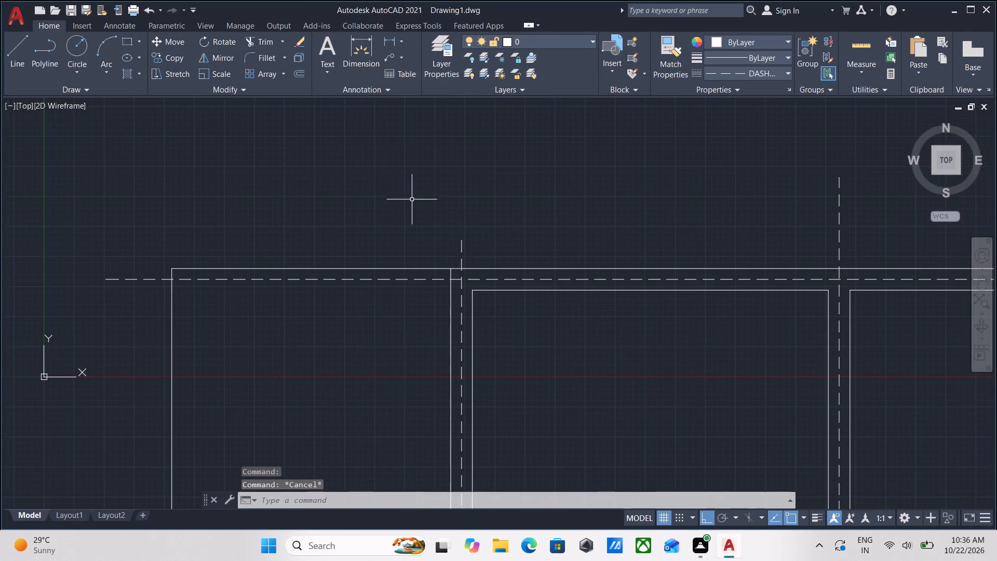
{"action": "scroll", "coordinate": [483, 256], "scroll_direction": "up", "scroll_amount": 2}
{"action": "left_click", "coordinate": [466, 231]}
{"action": "left_click", "coordinate": [379, 191]}
{"action": "middle_click_drag", "start_coordinate": [477, 215], "coordinate": [485, 284]}
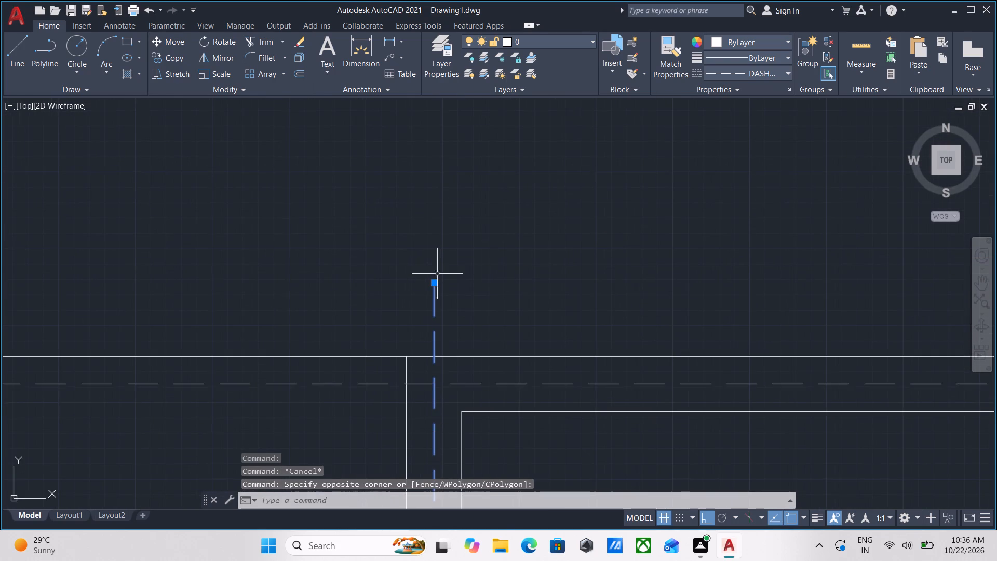
{"action": "left_click", "coordinate": [433, 281]}
{"action": "scroll", "coordinate": [442, 189], "scroll_direction": "down", "scroll_amount": 2}
{"action": "middle_click_drag", "start_coordinate": [442, 189], "coordinate": [438, 308]}
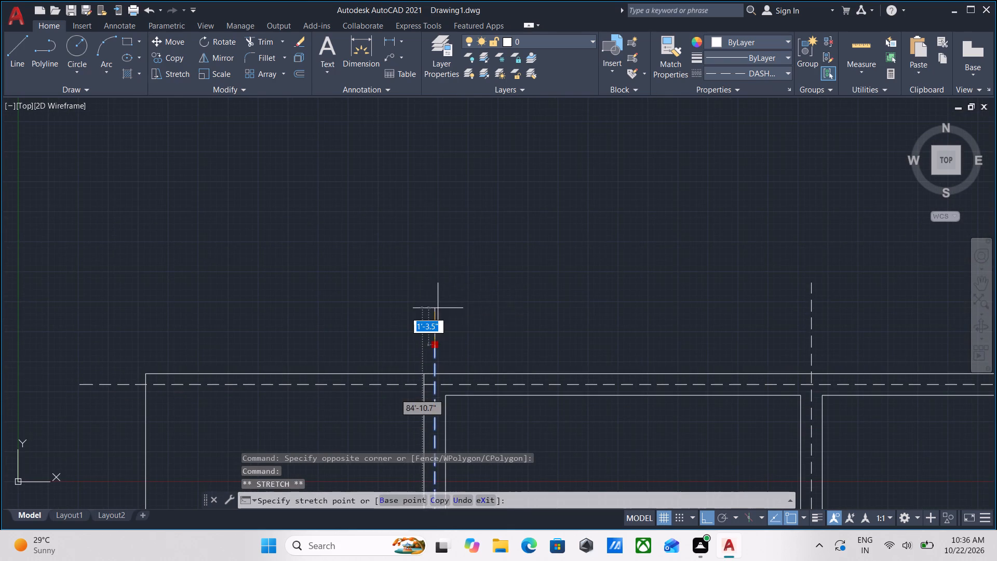
{"action": "left_click", "coordinate": [434, 284]}
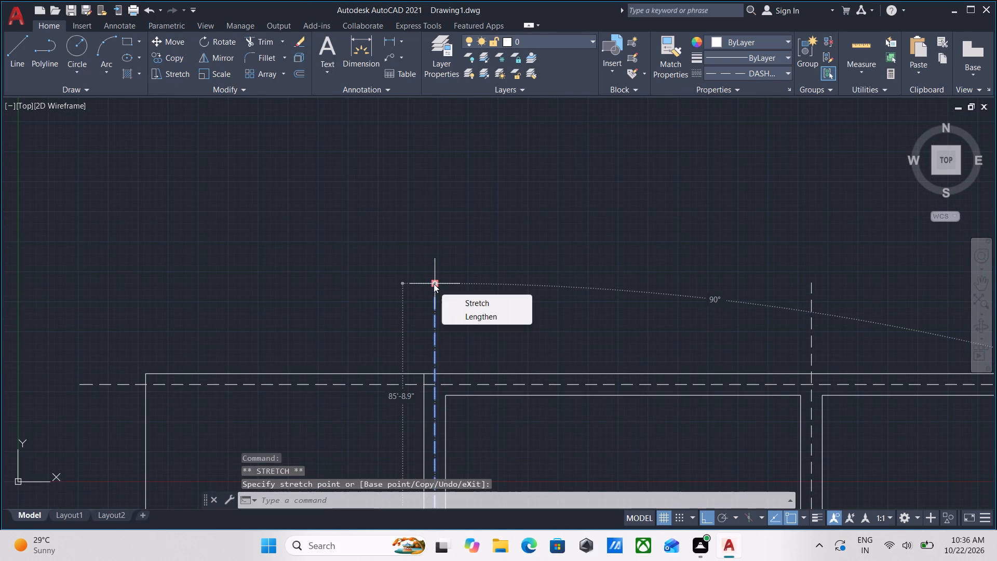
{"action": "key", "text": "Escape"}
{"action": "scroll", "coordinate": [462, 304], "scroll_direction": "down", "scroll_amount": 3}
{"action": "key", "text": "Escape"}
Look over the middle and lower rooms, the centre lines and the staircase area of the plan.
{"action": "scroll", "coordinate": [531, 370], "scroll_direction": "up", "scroll_amount": 1}
{"action": "middle_click_drag", "start_coordinate": [532, 371], "coordinate": [449, 237]}
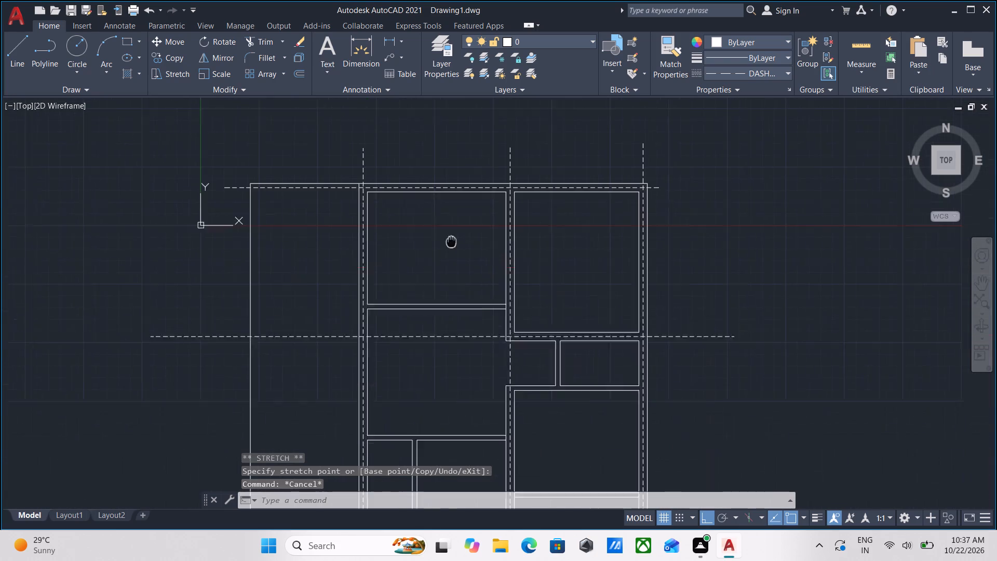
{"action": "middle_click_drag", "start_coordinate": [594, 341], "coordinate": [555, 280]}
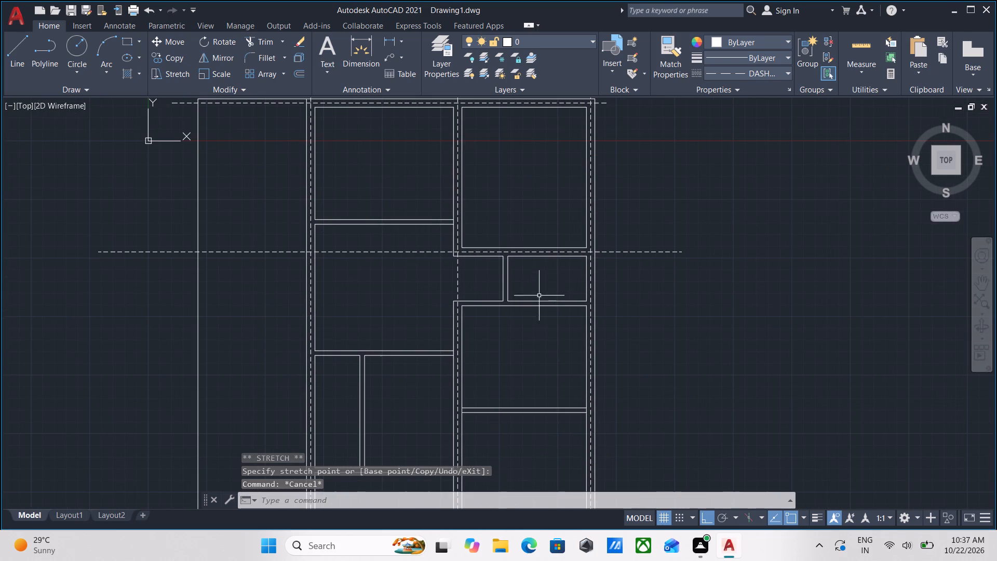
{"action": "scroll", "coordinate": [533, 316], "scroll_direction": "up", "scroll_amount": 2}
{"action": "scroll", "coordinate": [529, 327], "scroll_direction": "down", "scroll_amount": 2}
{"action": "middle_click_drag", "start_coordinate": [531, 330], "coordinate": [568, 270]}
{"action": "middle_click_drag", "start_coordinate": [522, 367], "coordinate": [507, 272]}
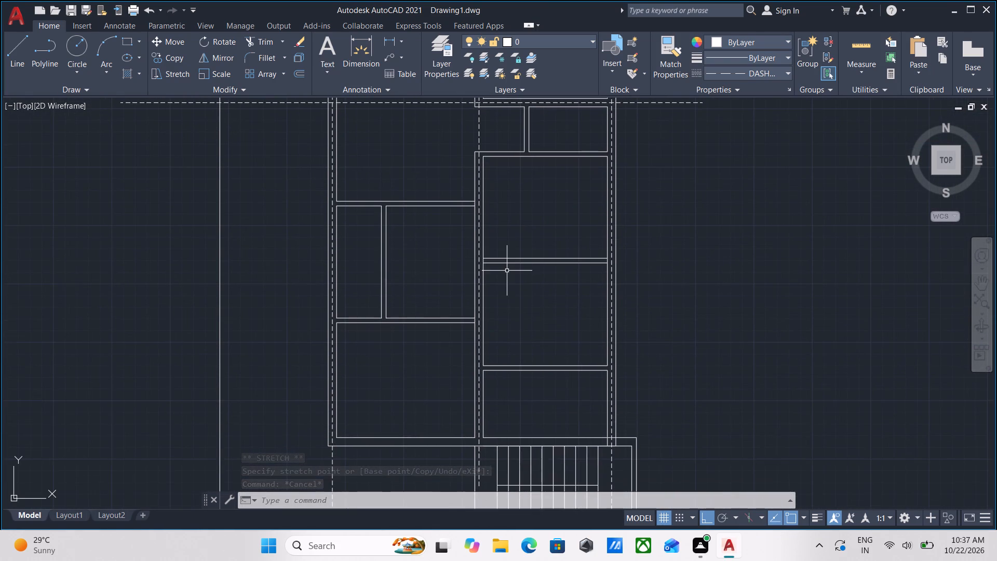
{"action": "scroll", "coordinate": [505, 278], "scroll_direction": "down", "scroll_amount": 1}
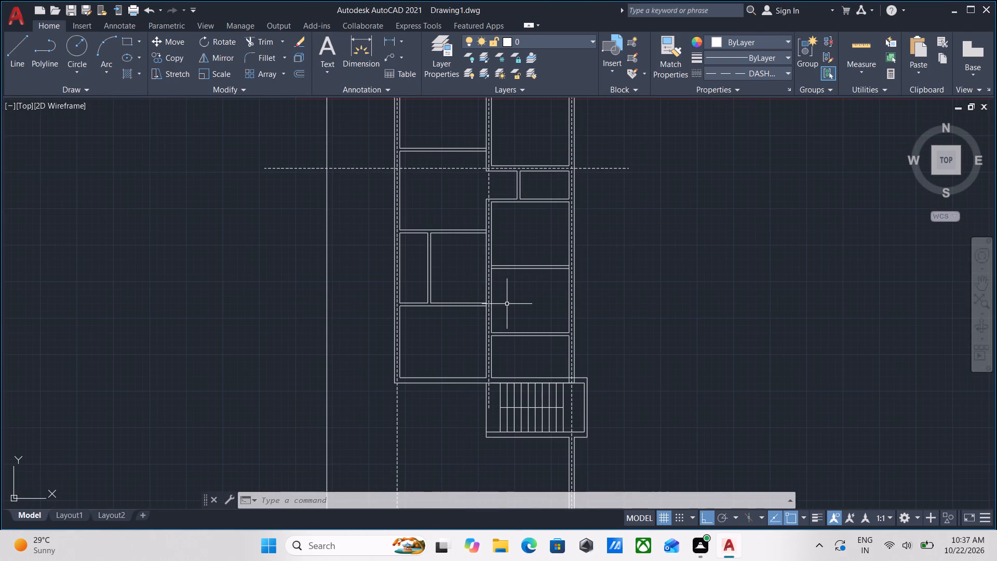
{"action": "scroll", "coordinate": [416, 410], "scroll_direction": "up", "scroll_amount": 2}
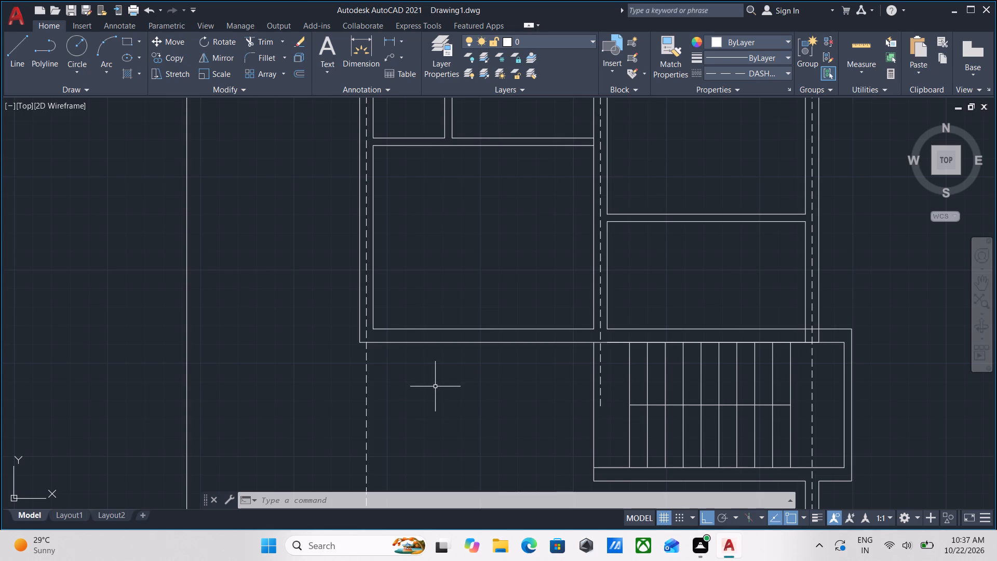
{"action": "scroll", "coordinate": [437, 387], "scroll_direction": "up", "scroll_amount": 1}
{"action": "scroll", "coordinate": [437, 387], "scroll_direction": "down", "scroll_amount": 1}
{"action": "middle_click_drag", "start_coordinate": [437, 387], "coordinate": [320, 353]}
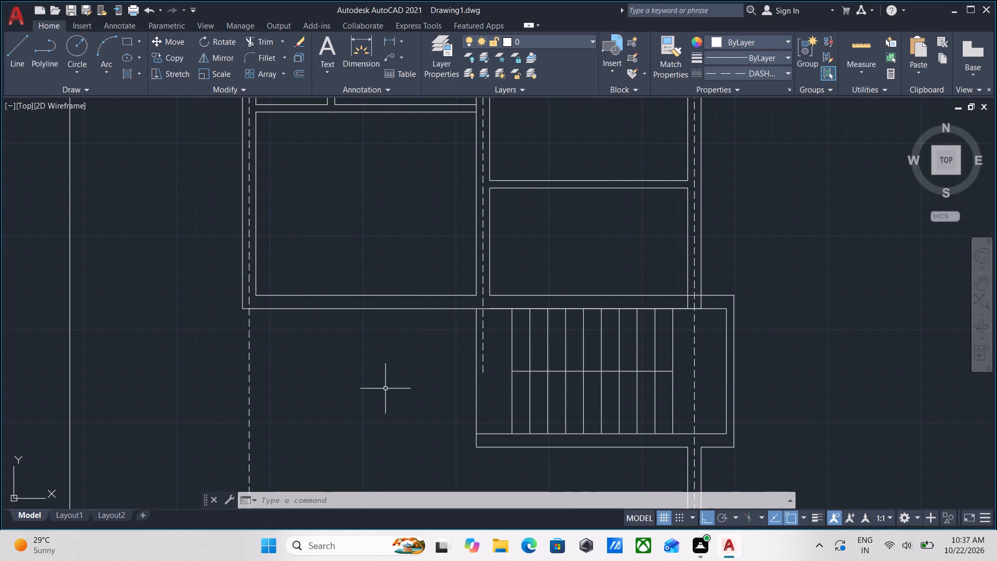
Trim both vertical lines of the right wall where they cross the thickness of the horizontal wall above the staircase.
{"action": "scroll", "coordinate": [734, 296], "scroll_direction": "up", "scroll_amount": 1}
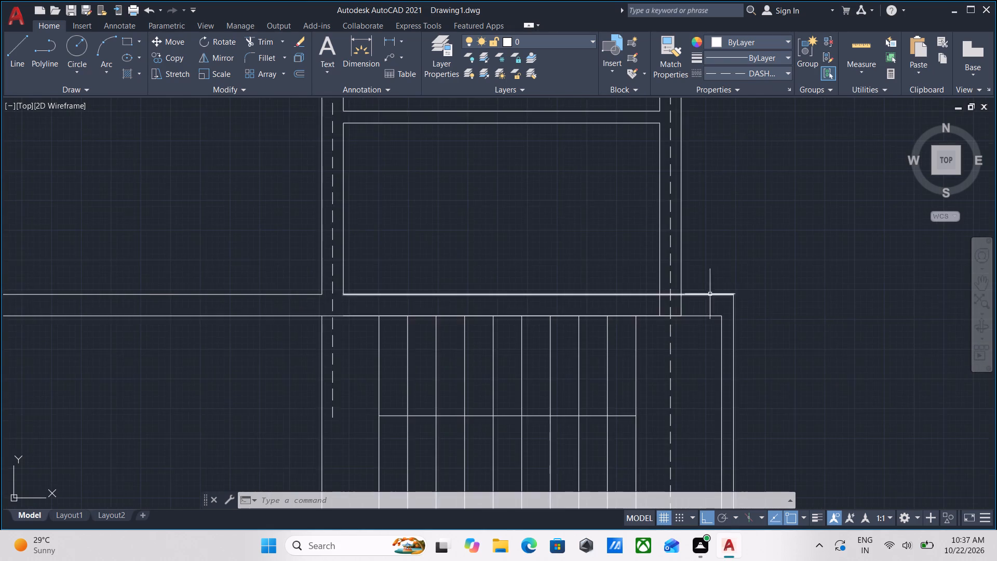
{"action": "scroll", "coordinate": [668, 283], "scroll_direction": "up", "scroll_amount": 2}
{"action": "middle_click_drag", "start_coordinate": [715, 330], "coordinate": [704, 345]}
{"action": "scroll", "coordinate": [715, 330], "scroll_direction": "down", "scroll_amount": 1}
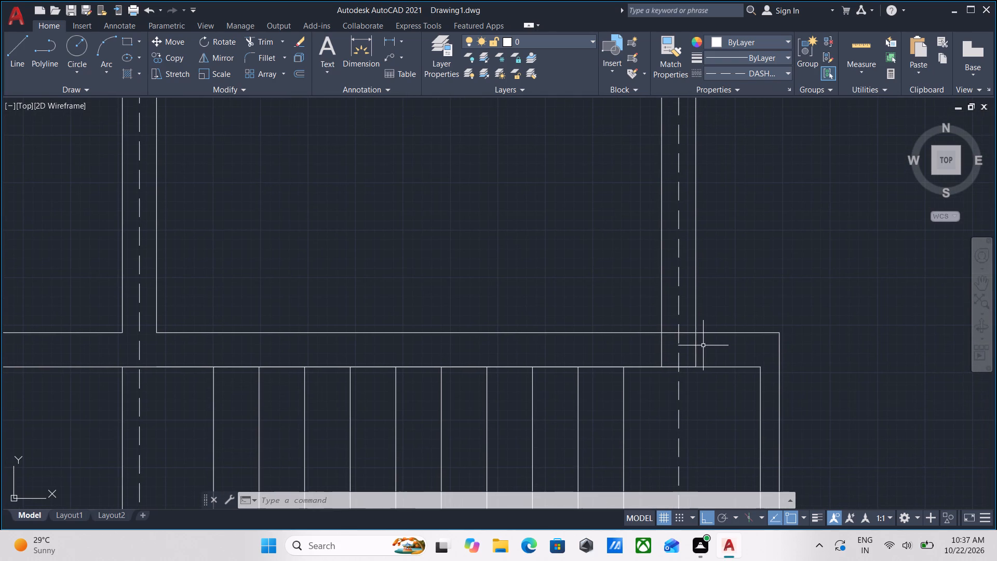
{"action": "type", "text": "TR"}
{"action": "key", "text": "Return"}
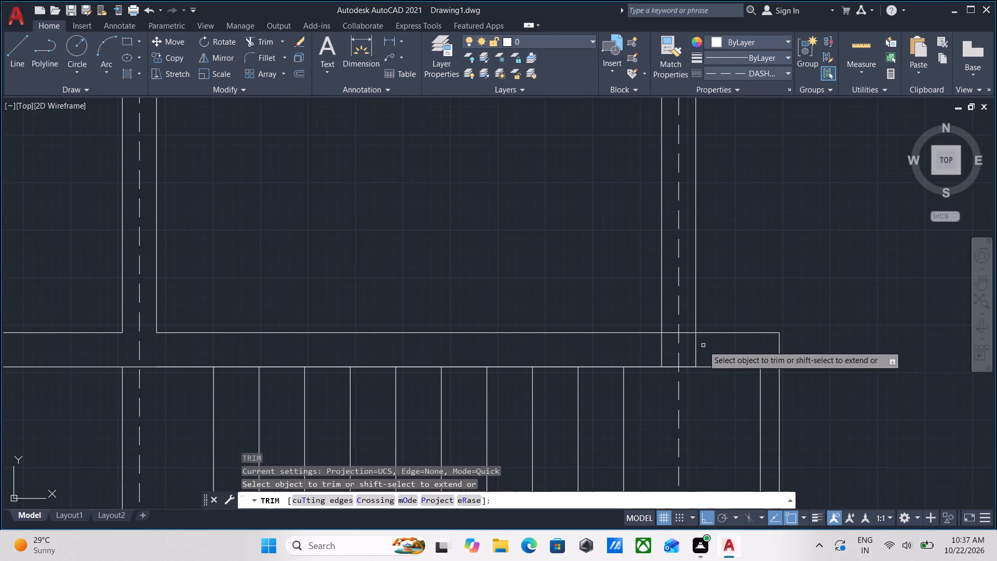
{"action": "left_click", "coordinate": [703, 345]}
{"action": "left_click", "coordinate": [689, 347]}
{"action": "left_click", "coordinate": [668, 352]}
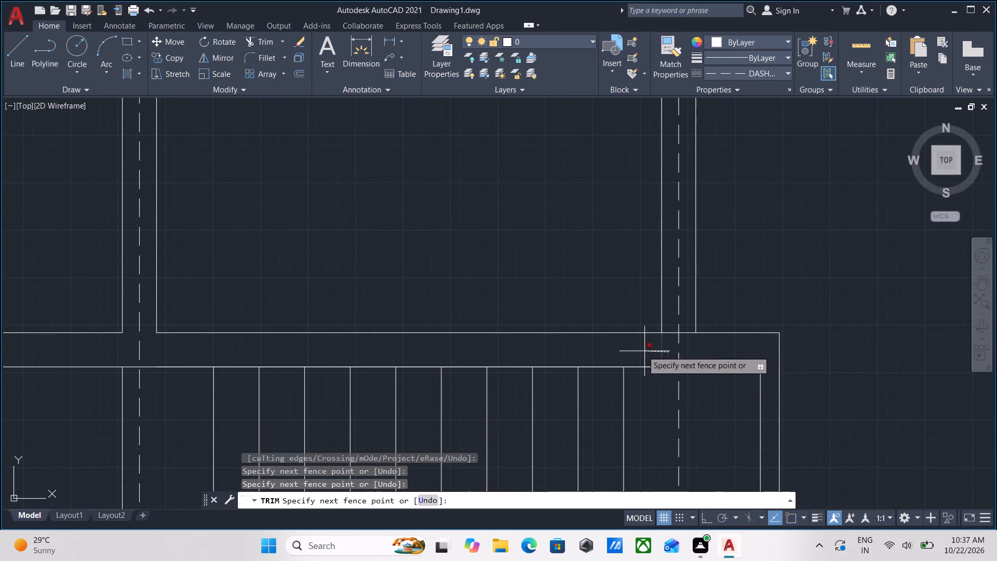
{"action": "left_click", "coordinate": [642, 351]}
{"action": "scroll", "coordinate": [641, 351], "scroll_direction": "down", "scroll_amount": 1}
{"action": "middle_click_drag", "start_coordinate": [641, 351], "coordinate": [654, 389]}
{"action": "key", "text": "Escape"}
Examine the junction between the right wall and the horizontal wall above the staircase.
{"action": "scroll", "coordinate": [654, 389], "scroll_direction": "down", "scroll_amount": 2}
{"action": "middle_click_drag", "start_coordinate": [654, 389], "coordinate": [666, 380]}
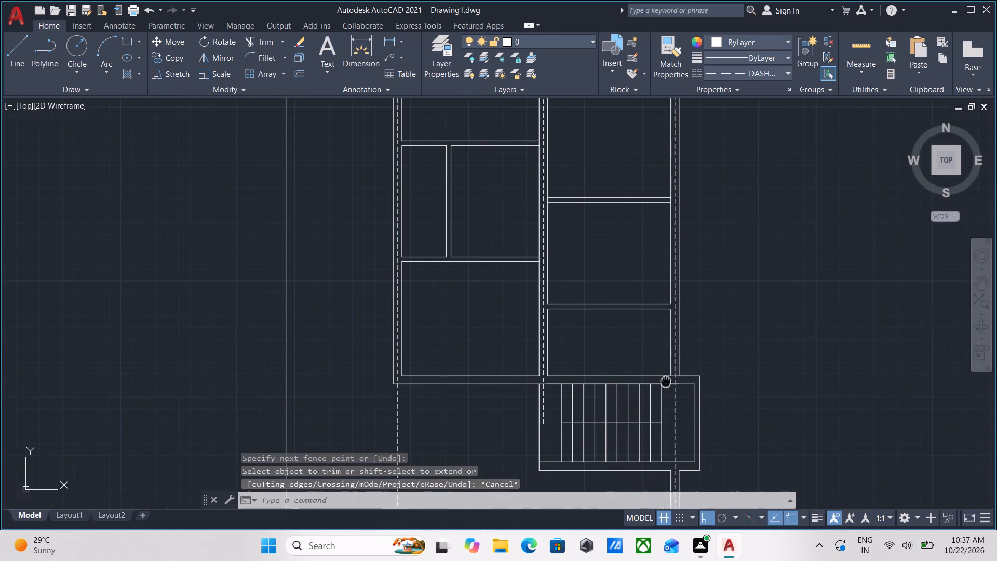
{"action": "scroll", "coordinate": [684, 390], "scroll_direction": "up", "scroll_amount": 3}
{"action": "scroll", "coordinate": [637, 355], "scroll_direction": "up", "scroll_amount": 2}
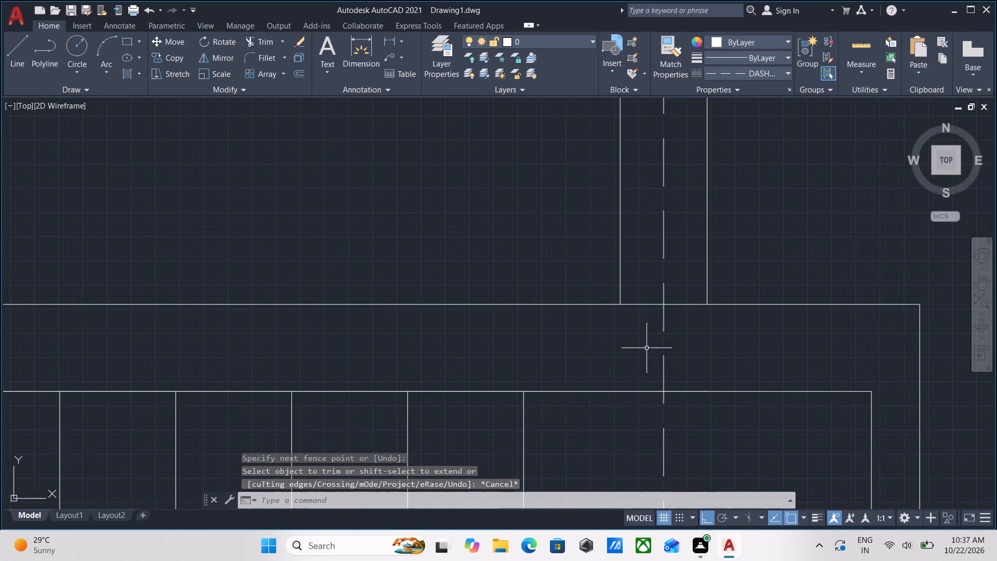
{"action": "scroll", "coordinate": [654, 344], "scroll_direction": "down", "scroll_amount": 1}
{"action": "middle_click_drag", "start_coordinate": [654, 344], "coordinate": [644, 381]}
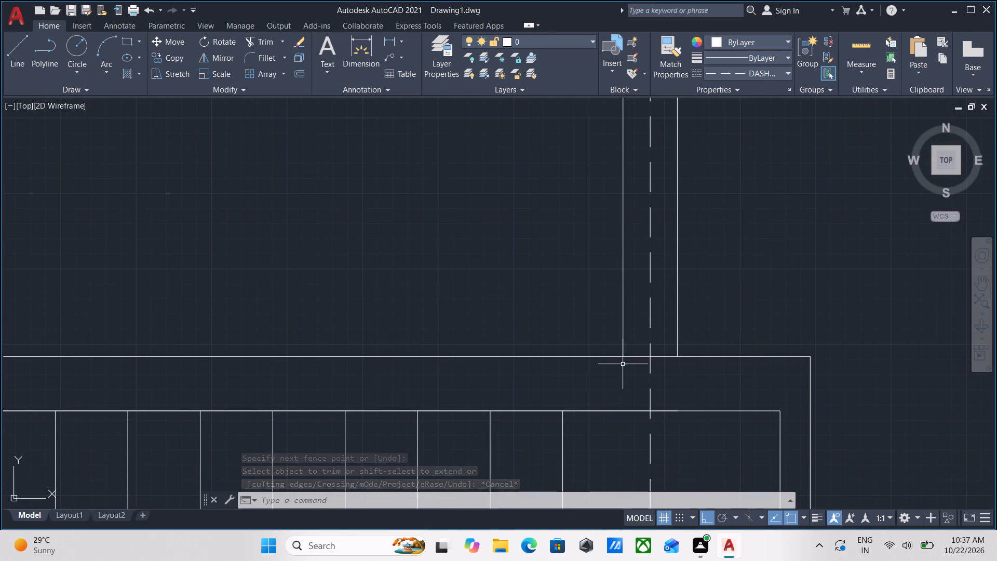
{"action": "scroll", "coordinate": [667, 369], "scroll_direction": "up", "scroll_amount": 1}
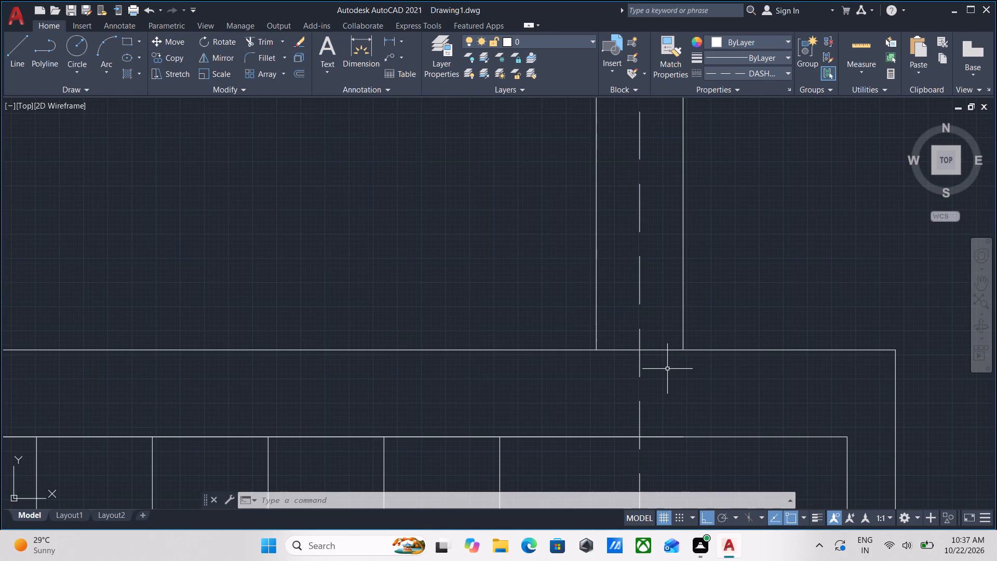
Trim the upper line of the horizontal wall above the staircase where it crosses the right wall's opening, on both sides of the centre line.
{"action": "type", "text": "TR"}
{"action": "scroll", "coordinate": [667, 369], "scroll_direction": "left", "scroll_amount": 9}
{"action": "scroll", "coordinate": [667, 369], "scroll_direction": "right", "scroll_amount": 8}
{"action": "scroll", "coordinate": [667, 369], "scroll_direction": "up", "scroll_amount": 2}
{"action": "key", "text": "Return"}
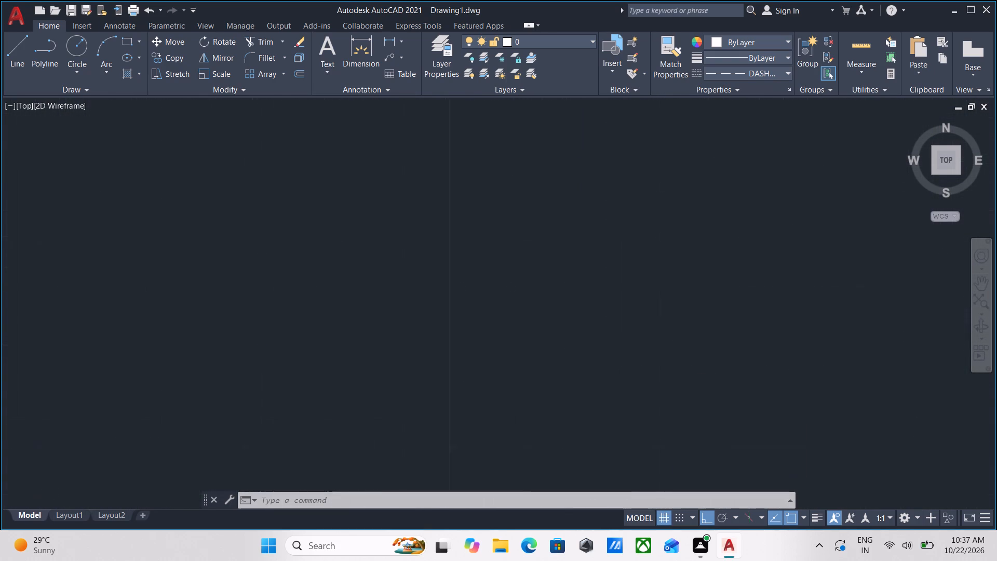
{"action": "scroll", "coordinate": [667, 369], "scroll_direction": "down", "scroll_amount": 13}
{"action": "scroll", "coordinate": [581, 367], "scroll_direction": "down", "scroll_amount": 1}
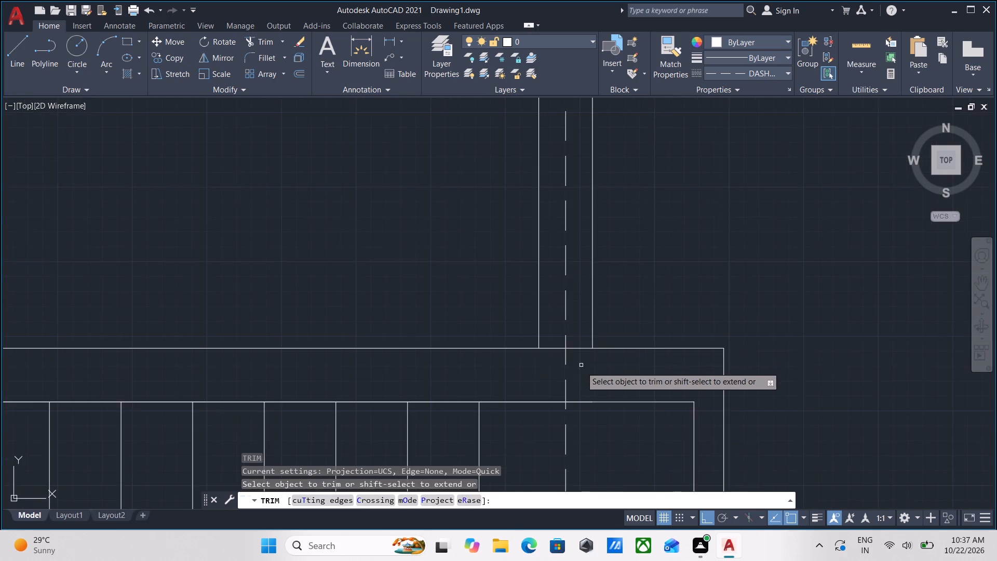
{"action": "scroll", "coordinate": [581, 368], "scroll_direction": "down", "scroll_amount": 1}
{"action": "scroll", "coordinate": [580, 370], "scroll_direction": "up", "scroll_amount": 6}
{"action": "left_click", "coordinate": [573, 317]}
{"action": "left_click", "coordinate": [561, 205]}
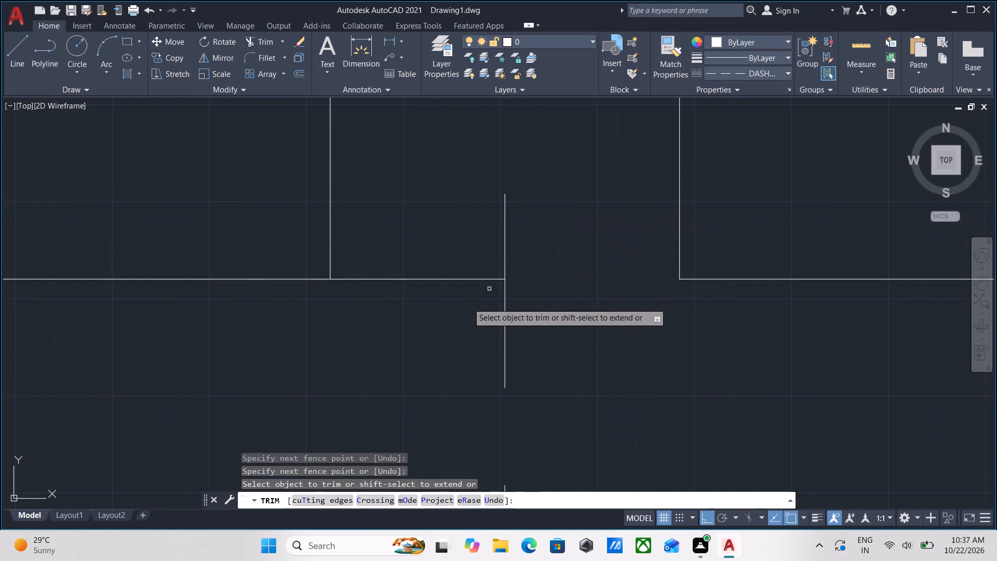
{"action": "left_click", "coordinate": [425, 332]}
{"action": "left_click", "coordinate": [416, 219]}
{"action": "scroll", "coordinate": [416, 219], "scroll_direction": "down", "scroll_amount": 3}
{"action": "middle_click_drag", "start_coordinate": [416, 219], "coordinate": [420, 252]}
{"action": "key", "text": "Escape"}
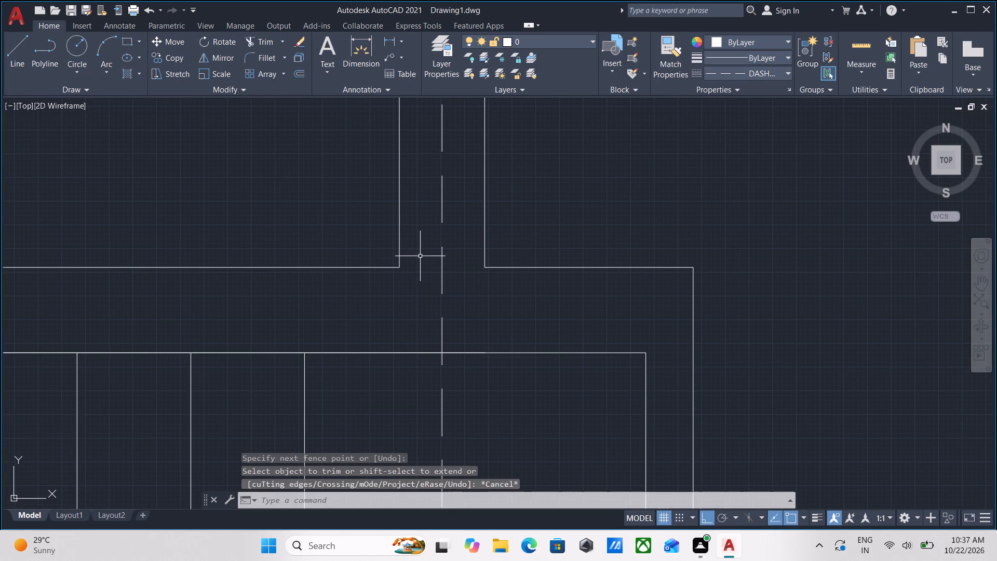
Draw a horizontal dashed centre line midway between the lines of the wall above the staircase, extending west past the plan's outer boundary line.
{"action": "key", "text": "l"}
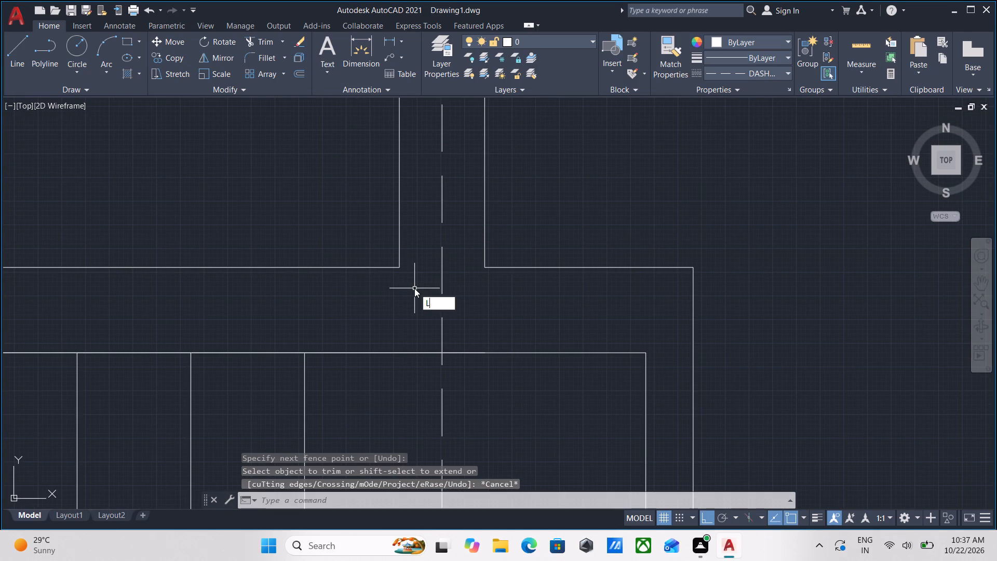
{"action": "key", "text": "Return"}
{"action": "type", "text": "M2P"}
{"action": "key", "text": "Return"}
{"action": "scroll", "coordinate": [414, 288], "scroll_direction": "down", "scroll_amount": 2}
{"action": "middle_click_drag", "start_coordinate": [414, 288], "coordinate": [479, 294]}
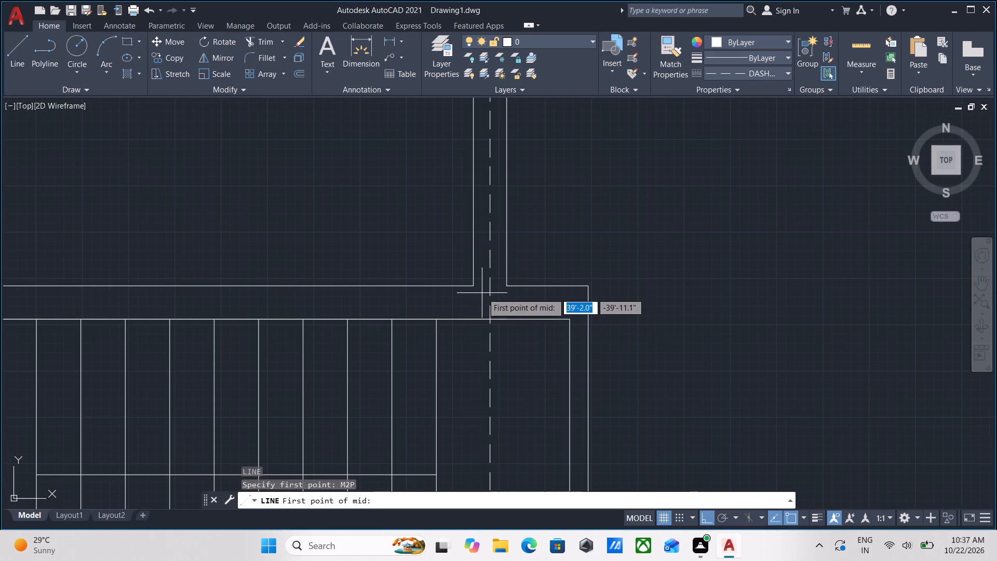
{"action": "left_click", "coordinate": [525, 286]}
{"action": "left_click", "coordinate": [525, 318]}
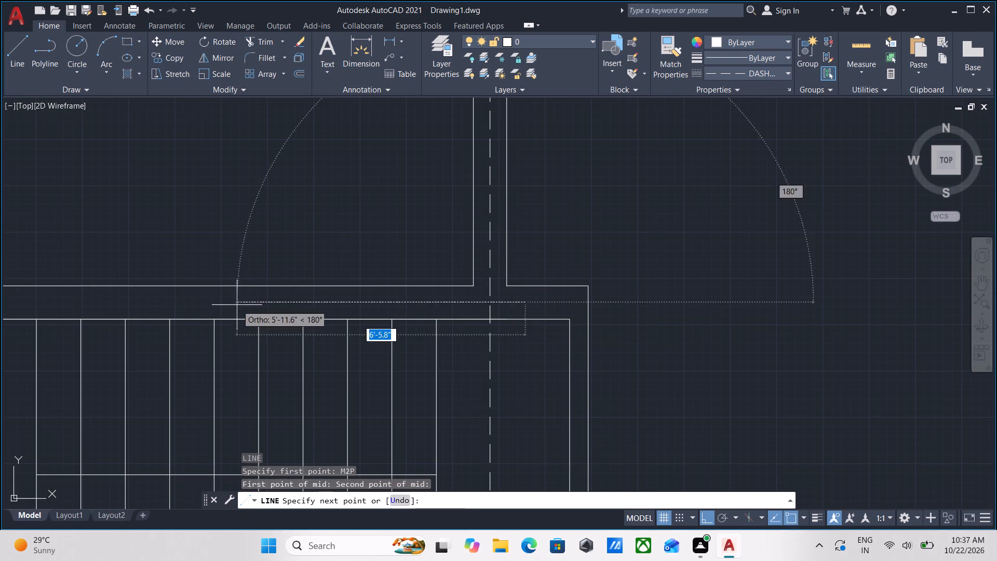
{"action": "middle_click_drag", "start_coordinate": [210, 304], "coordinate": [599, 280]}
{"action": "scroll", "coordinate": [271, 287], "scroll_direction": "down", "scroll_amount": 1}
{"action": "middle_click_drag", "start_coordinate": [270, 287], "coordinate": [601, 289]}
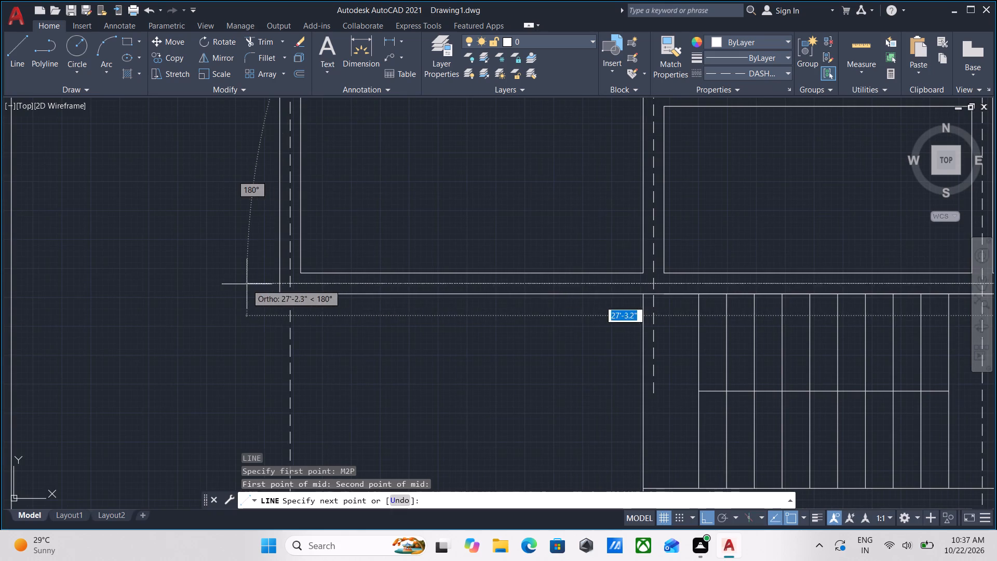
{"action": "middle_click_drag", "start_coordinate": [241, 285], "coordinate": [398, 312]}
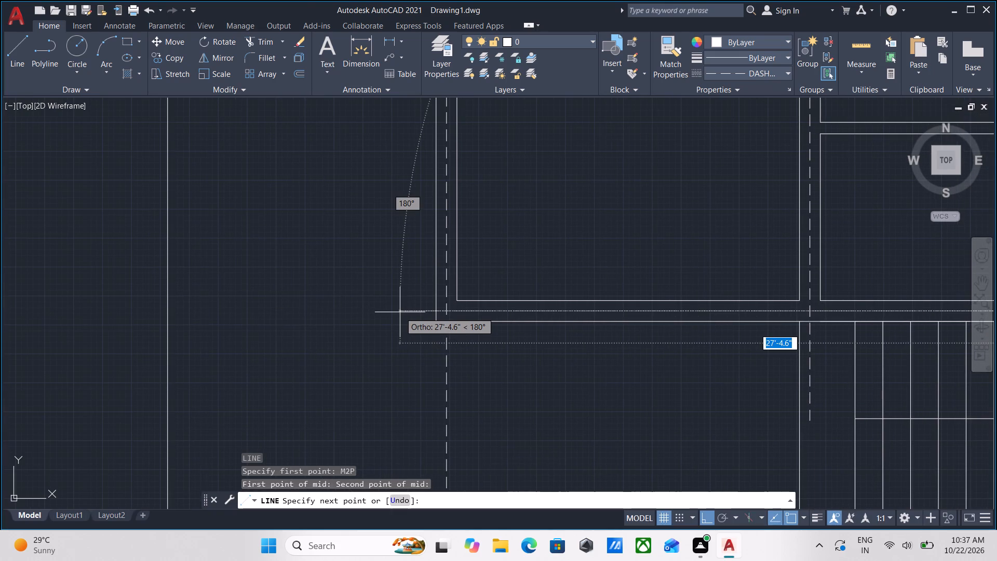
{"action": "scroll", "coordinate": [400, 312], "scroll_direction": "down", "scroll_amount": 2}
{"action": "middle_click_drag", "start_coordinate": [400, 312], "coordinate": [565, 316]}
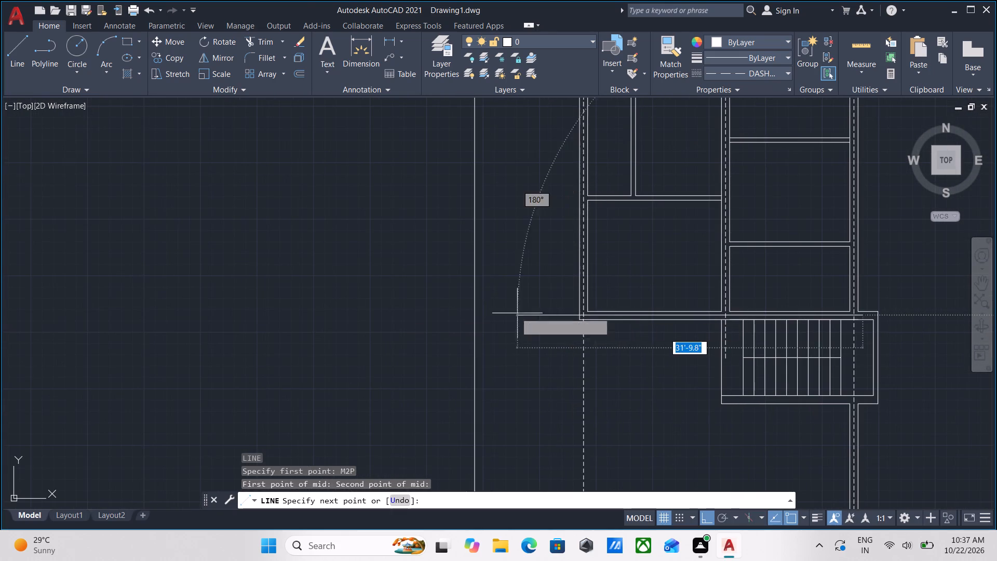
{"action": "left_click", "coordinate": [402, 313]}
{"action": "middle_click_drag", "start_coordinate": [402, 313], "coordinate": [313, 317]}
{"action": "key", "text": "Escape"}
Stretch the new horizontal centre line's east end about 3'-10.7" beyond the staircase's outer wall, for a total length of about 46'-3".
{"action": "scroll", "coordinate": [706, 329], "scroll_direction": "up", "scroll_amount": 2}
{"action": "middle_click_drag", "start_coordinate": [726, 313], "coordinate": [435, 312]}
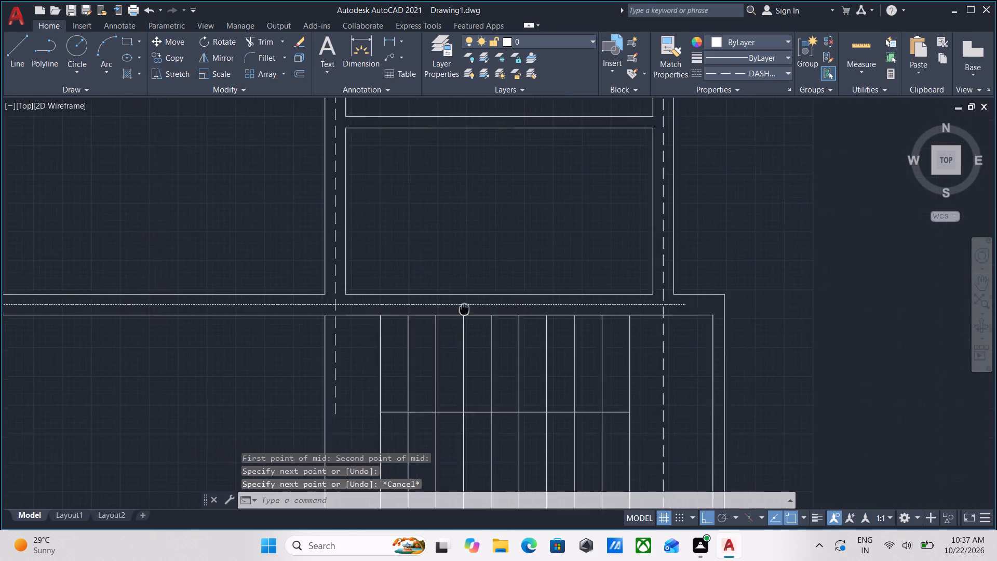
{"action": "middle_click_drag", "start_coordinate": [435, 312], "coordinate": [408, 318]}
{"action": "scroll", "coordinate": [570, 329], "scroll_direction": "up", "scroll_amount": 3}
{"action": "left_click", "coordinate": [526, 289]}
{"action": "left_click", "coordinate": [507, 255]}
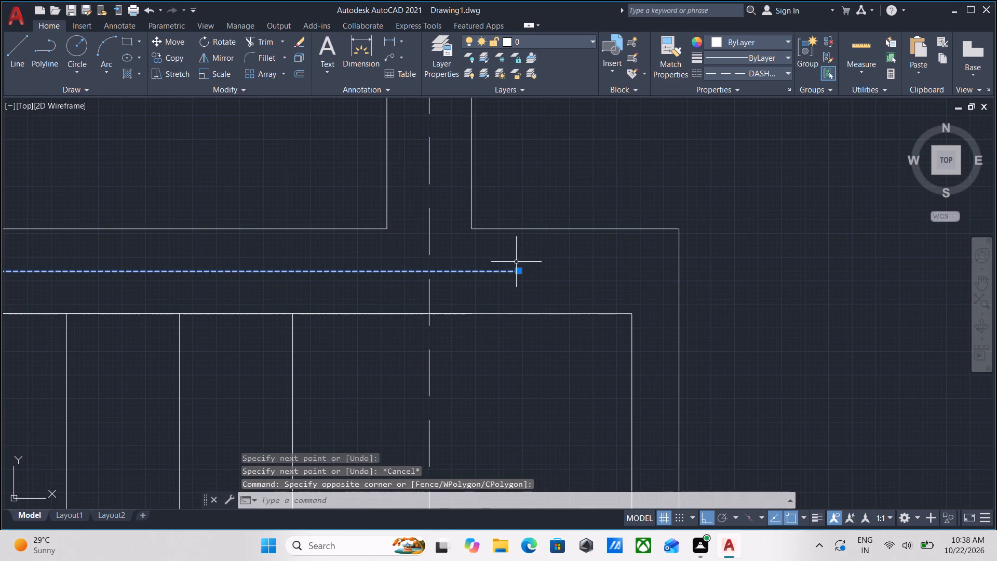
{"action": "left_click", "coordinate": [517, 271]}
{"action": "middle_click_drag", "start_coordinate": [902, 280], "coordinate": [718, 304]}
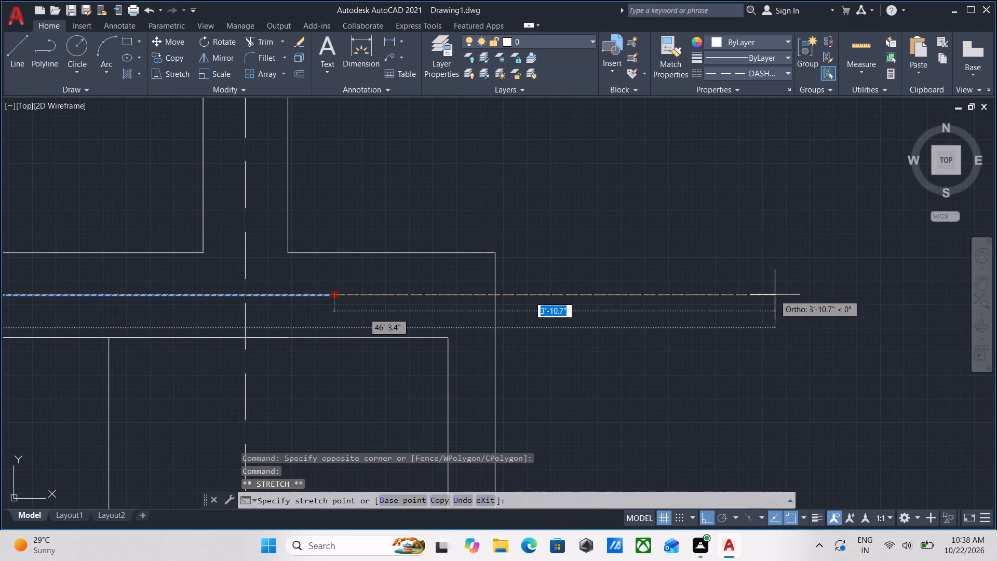
{"action": "left_click", "coordinate": [775, 295]}
{"action": "key", "text": "Escape"}
{"action": "key", "text": "Escape"}
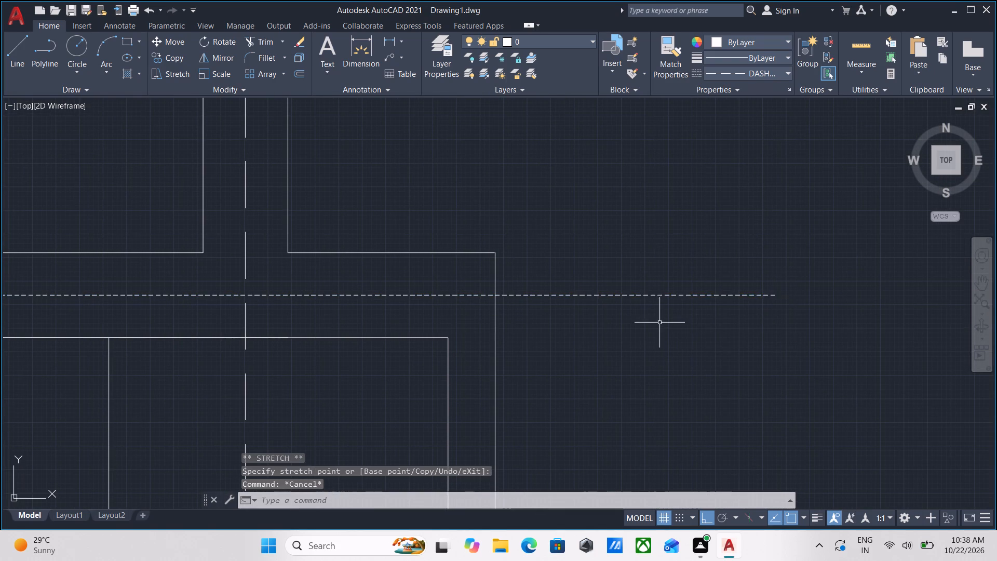
Set the linetype scale of the horizontal centre line above the staircase to 10.
{"action": "left_click", "coordinate": [664, 324]}
{"action": "left_click", "coordinate": [627, 286]}
{"action": "key", "text": "ctrl+1"}
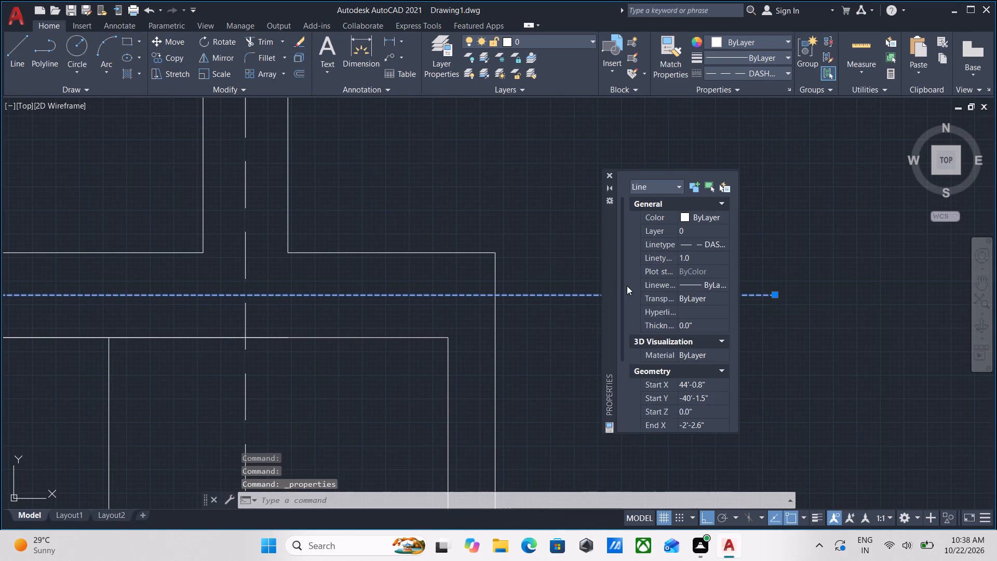
{"action": "left_click", "coordinate": [705, 258]}
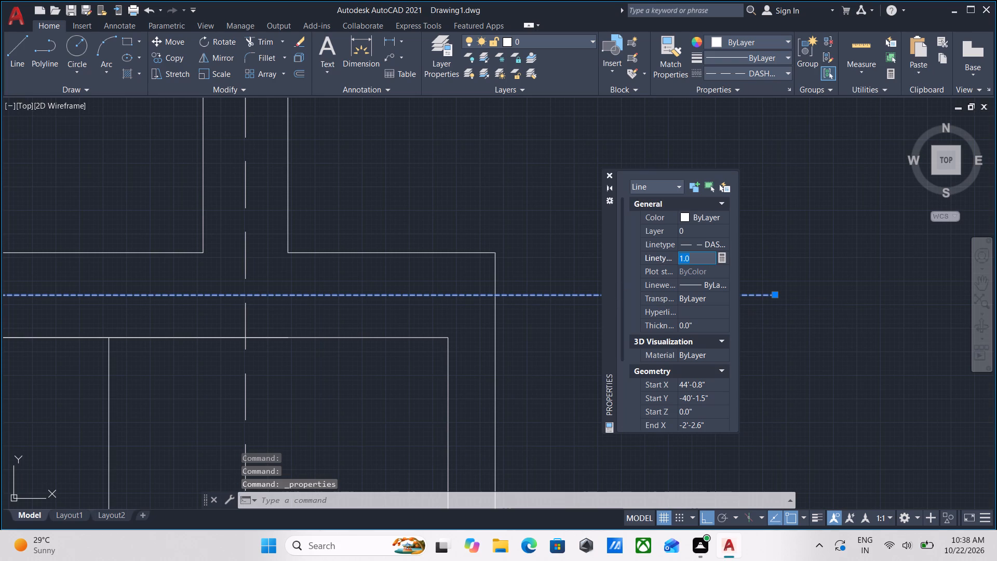
{"action": "type", "text": "10"}
{"action": "key", "text": "Return"}
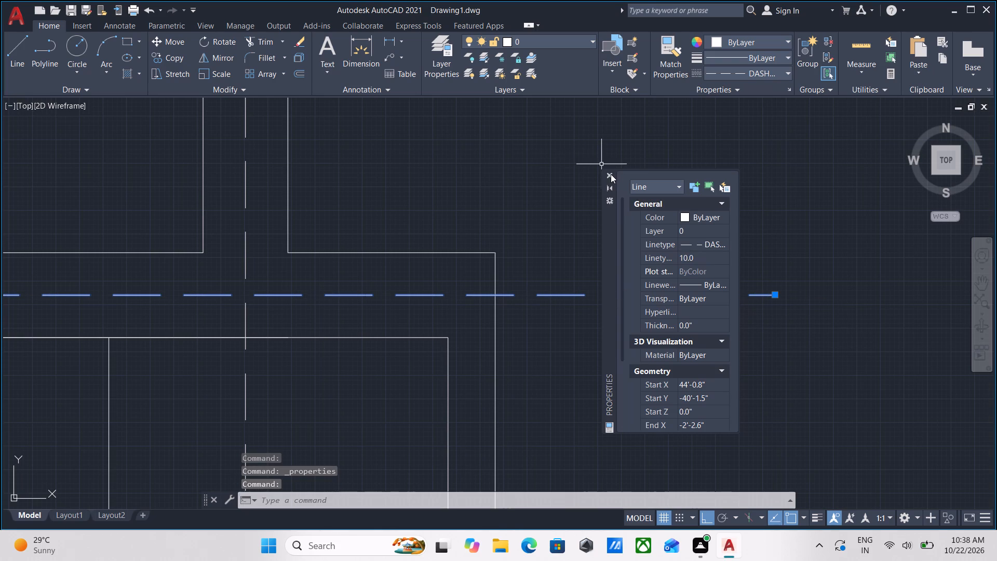
{"action": "left_click", "coordinate": [611, 174]}
{"action": "scroll", "coordinate": [450, 309], "scroll_direction": "down", "scroll_amount": 3}
{"action": "middle_click_drag", "start_coordinate": [471, 297], "coordinate": [651, 331]}
{"action": "scroll", "coordinate": [651, 331], "scroll_direction": "down", "scroll_amount": 2}
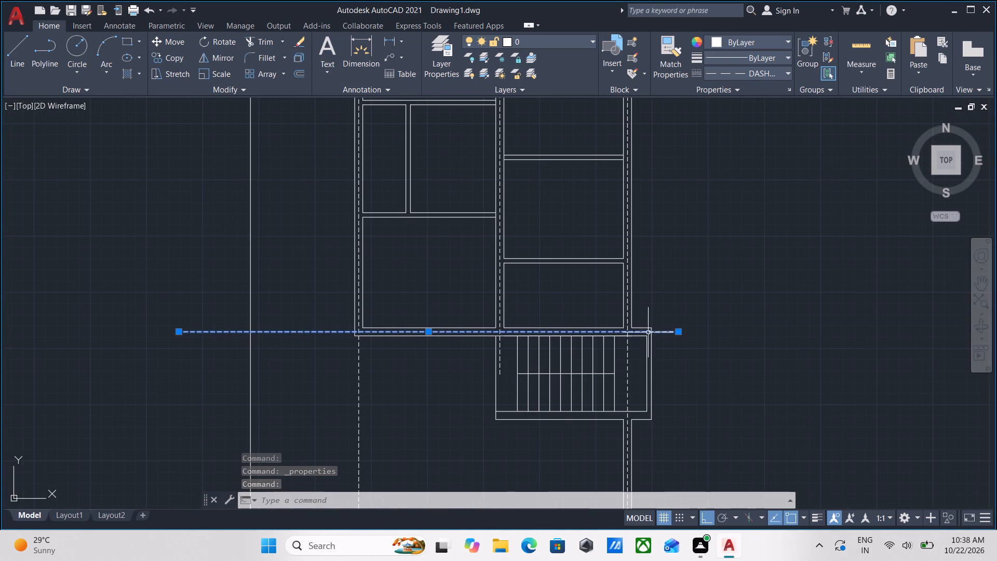
{"action": "key", "text": "Escape"}
Look over the whole plan and the walls around the staircase to check which centre lines are still missing or too short.
{"action": "middle_click_drag", "start_coordinate": [460, 342], "coordinate": [477, 431]}
{"action": "scroll", "coordinate": [540, 385], "scroll_direction": "down", "scroll_amount": 2}
{"action": "middle_click_drag", "start_coordinate": [540, 385], "coordinate": [515, 420]}
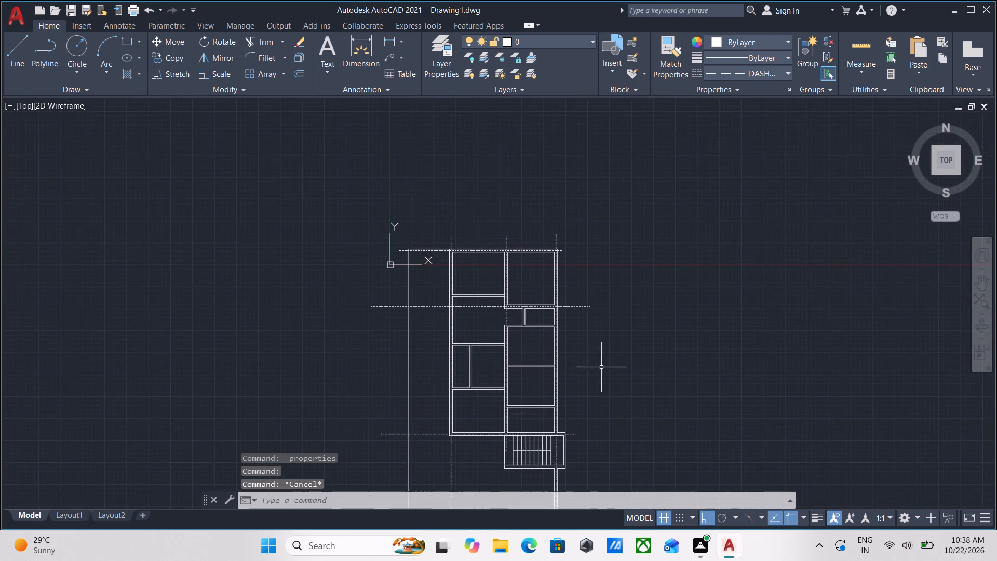
{"action": "scroll", "coordinate": [605, 366], "scroll_direction": "up", "scroll_amount": 2}
{"action": "middle_click_drag", "start_coordinate": [605, 366], "coordinate": [651, 242]}
{"action": "scroll", "coordinate": [582, 352], "scroll_direction": "up", "scroll_amount": 1}
{"action": "middle_click_drag", "start_coordinate": [581, 355], "coordinate": [624, 278]}
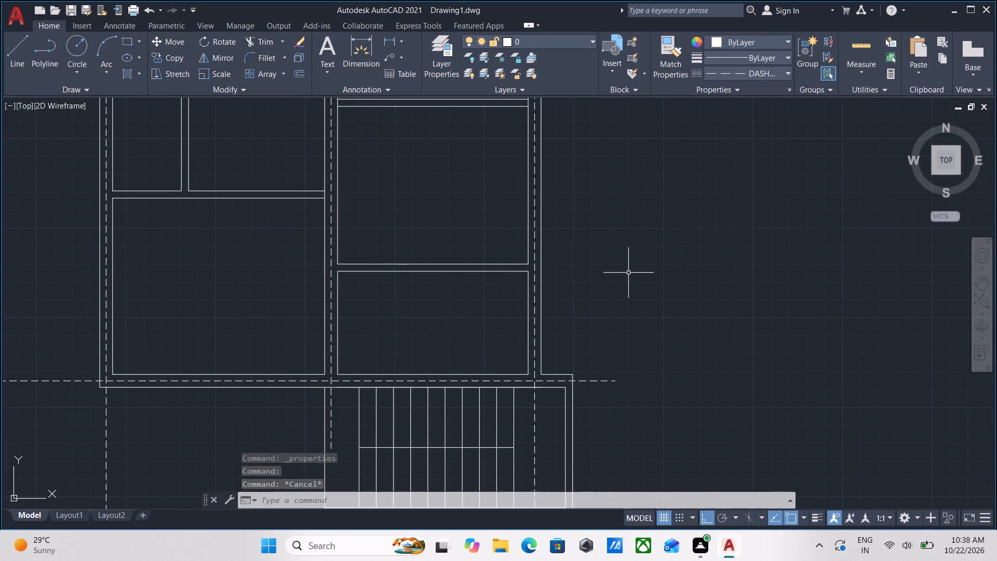
{"action": "scroll", "coordinate": [628, 291], "scroll_direction": "down", "scroll_amount": 1}
{"action": "middle_click_drag", "start_coordinate": [628, 291], "coordinate": [717, 312]}
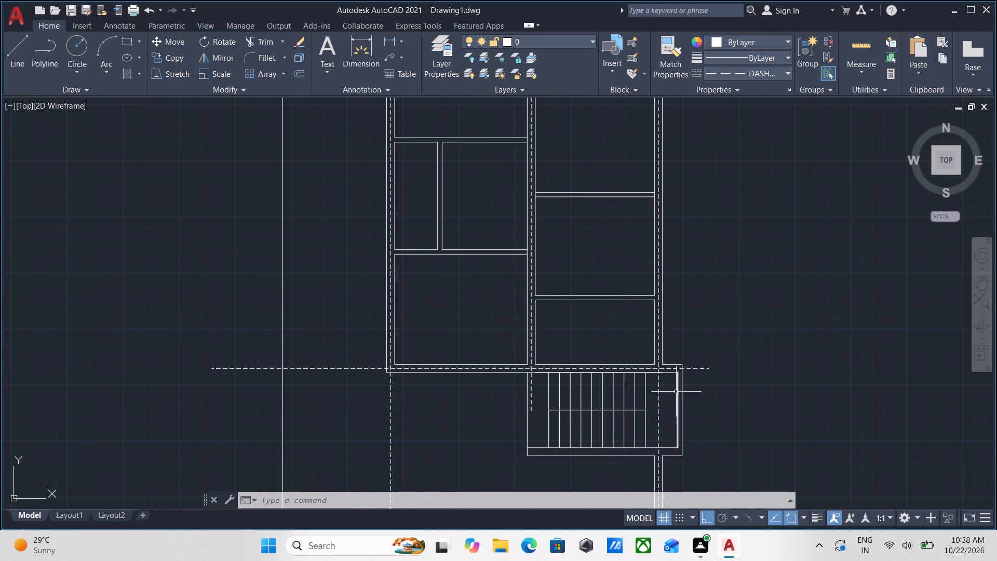
{"action": "middle_click_drag", "start_coordinate": [676, 392], "coordinate": [673, 214]}
{"action": "scroll", "coordinate": [541, 293], "scroll_direction": "up", "scroll_amount": 2}
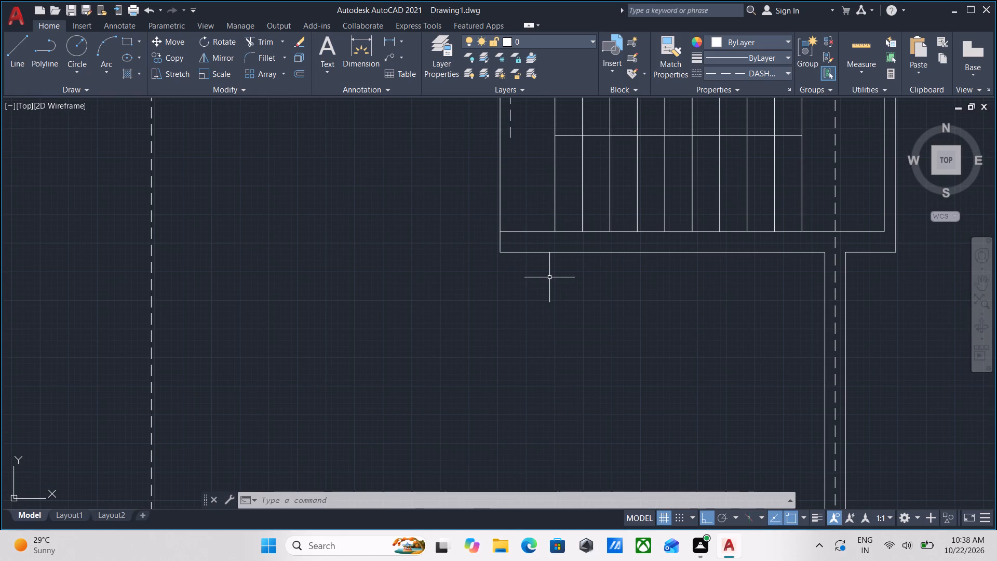
{"action": "middle_click_drag", "start_coordinate": [541, 283], "coordinate": [540, 316]}
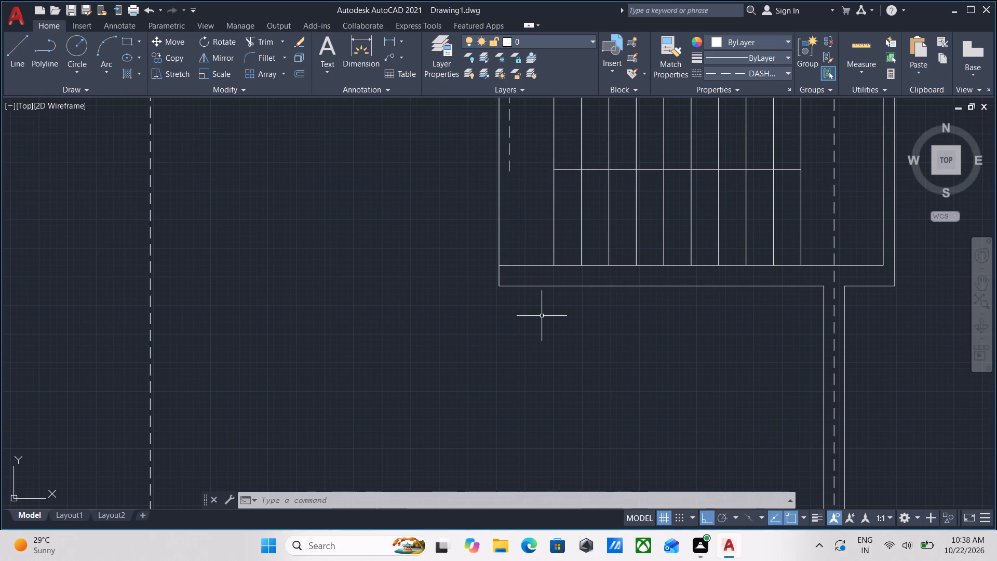
{"action": "scroll", "coordinate": [542, 316], "scroll_direction": "down", "scroll_amount": 1}
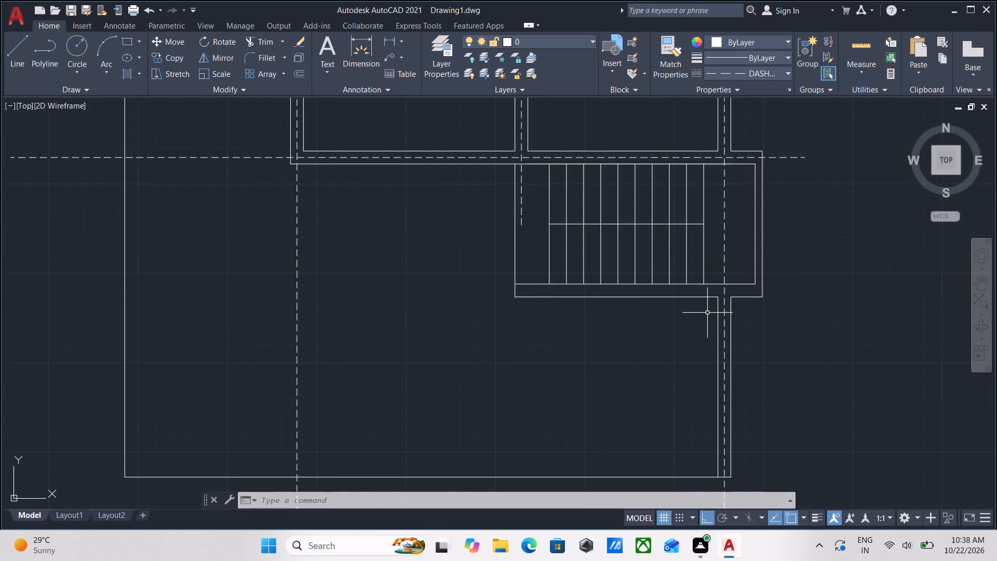
{"action": "scroll", "coordinate": [707, 313], "scroll_direction": "down", "scroll_amount": 1}
{"action": "middle_click_drag", "start_coordinate": [707, 313], "coordinate": [690, 393]}
{"action": "scroll", "coordinate": [641, 312], "scroll_direction": "down", "scroll_amount": 1}
{"action": "middle_click_drag", "start_coordinate": [641, 312], "coordinate": [631, 420]}
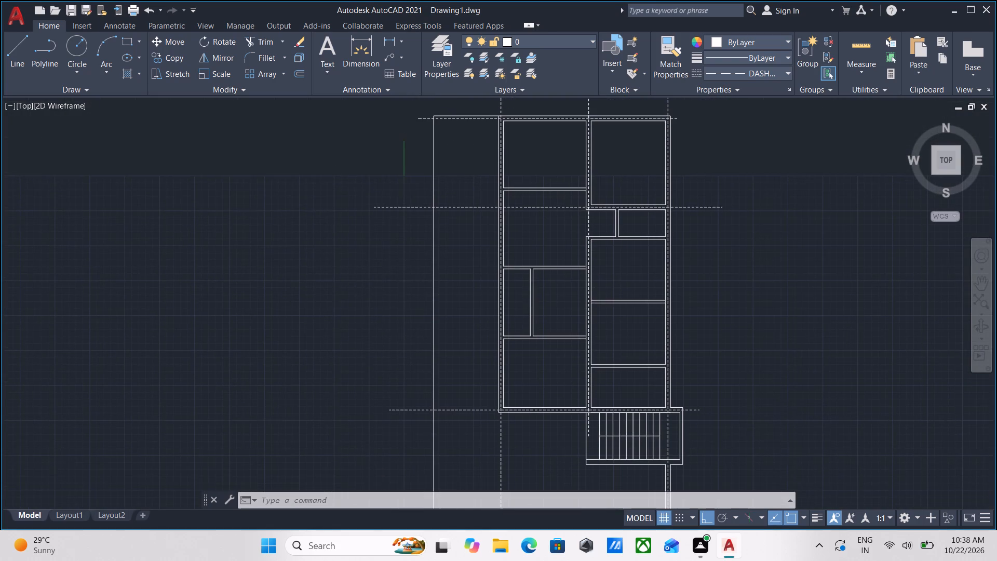
{"action": "middle_click_drag", "start_coordinate": [631, 420], "coordinate": [633, 362]}
{"action": "scroll", "coordinate": [587, 413], "scroll_direction": "up", "scroll_amount": 3}
{"action": "scroll", "coordinate": [600, 372], "scroll_direction": "up", "scroll_amount": 1}
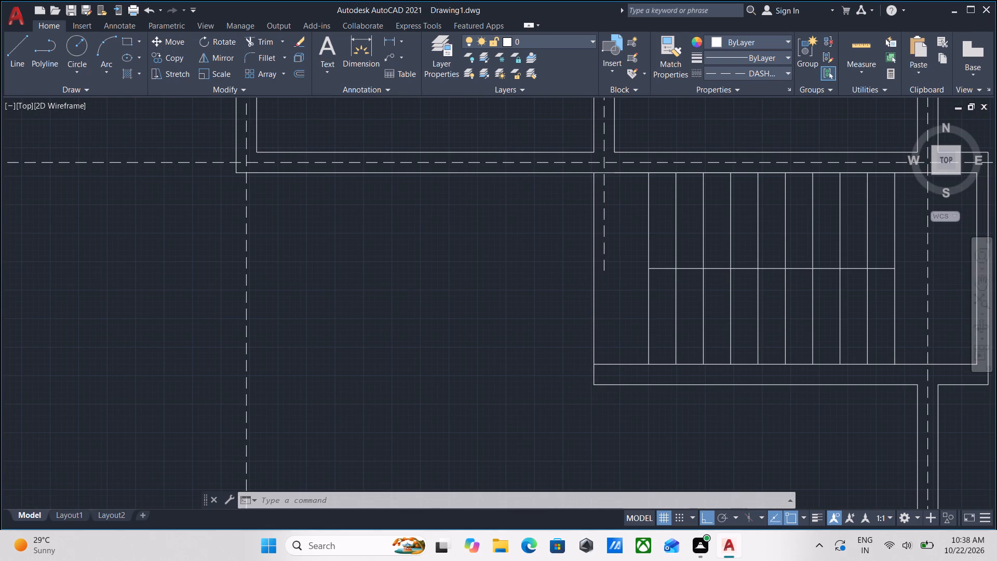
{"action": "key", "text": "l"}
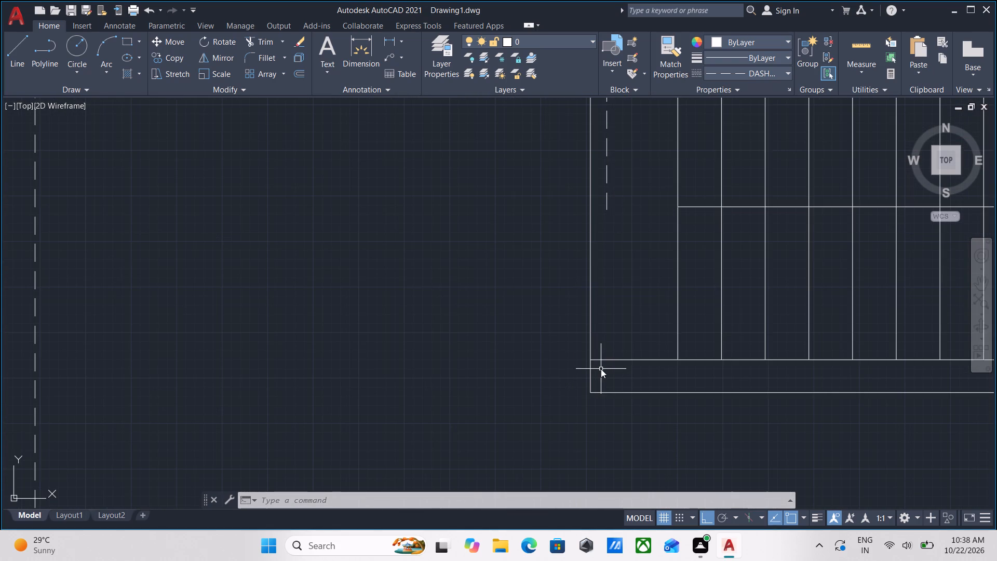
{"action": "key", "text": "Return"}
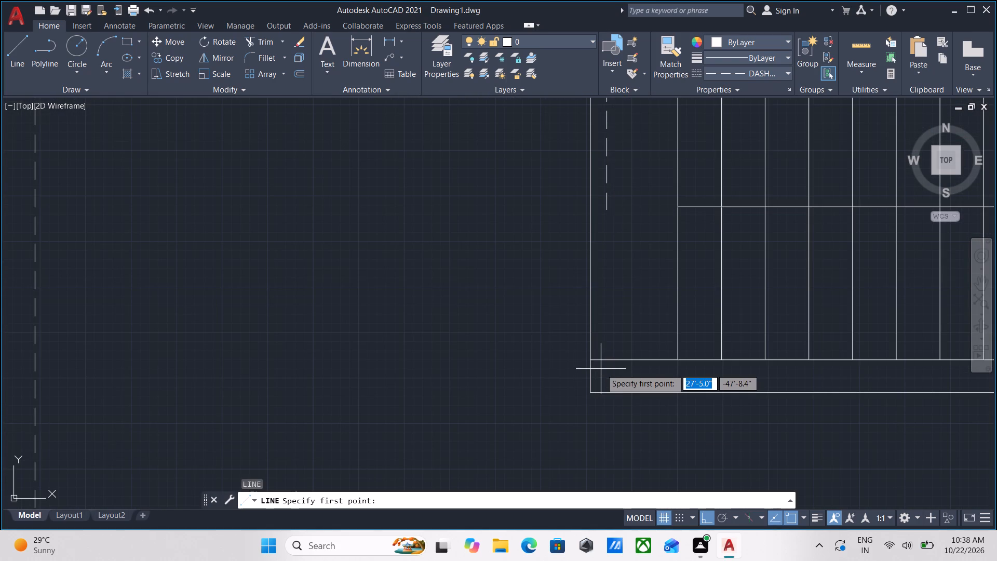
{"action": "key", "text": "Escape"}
Stretch the middle vertical centre line's bottom end straight down past the plan's lower boundary, roughly level with the neighbouring centre lines' bottom ends.
{"action": "scroll", "coordinate": [599, 265], "scroll_direction": "up", "scroll_amount": 1}
{"action": "middle_click_drag", "start_coordinate": [599, 264], "coordinate": [592, 332]}
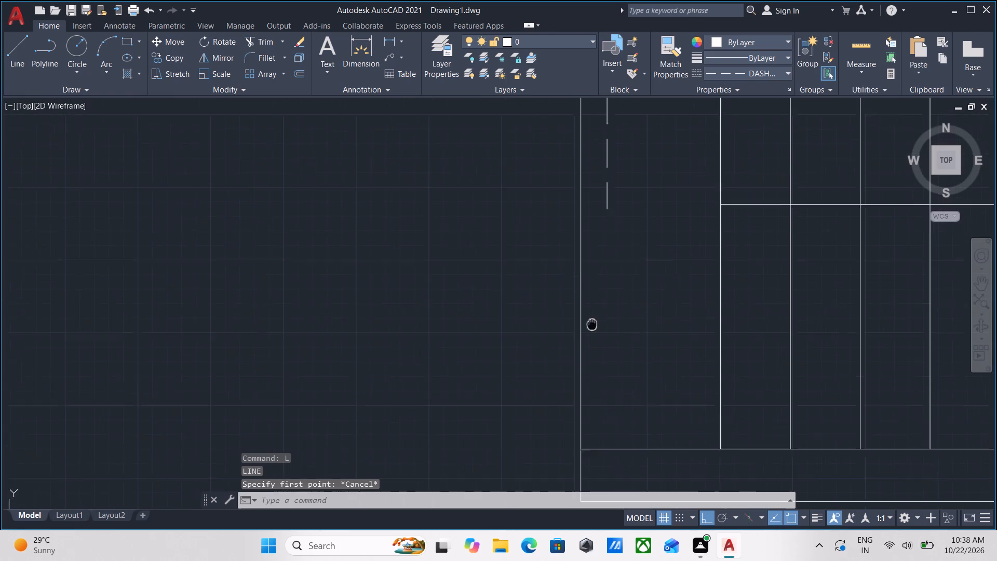
{"action": "middle_click_drag", "start_coordinate": [592, 332], "coordinate": [592, 335]}
{"action": "left_click_drag", "start_coordinate": [621, 270], "coordinate": [617, 262]}
{"action": "left_click", "coordinate": [587, 222]}
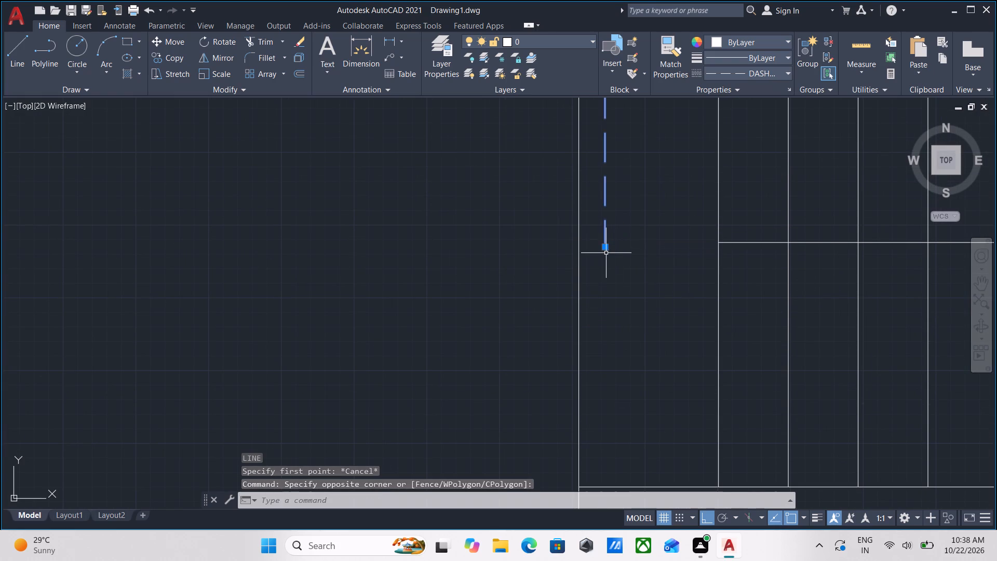
{"action": "left_click", "coordinate": [603, 246]}
{"action": "scroll", "coordinate": [610, 420], "scroll_direction": "down", "scroll_amount": 2}
{"action": "middle_click_drag", "start_coordinate": [610, 420], "coordinate": [610, 348]}
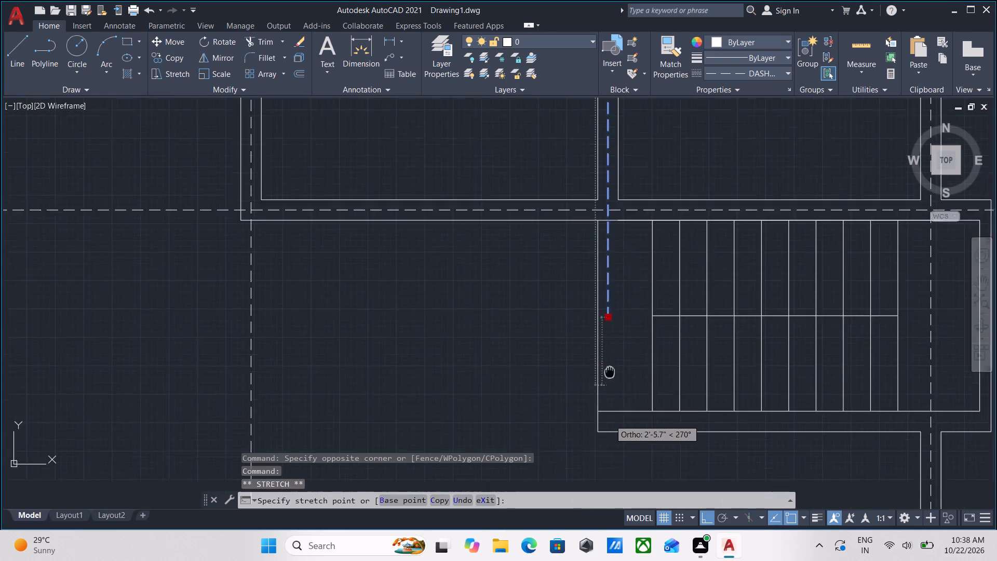
{"action": "middle_click_drag", "start_coordinate": [610, 348], "coordinate": [603, 251]}
{"action": "scroll", "coordinate": [605, 415], "scroll_direction": "down", "scroll_amount": 4}
{"action": "middle_click_drag", "start_coordinate": [605, 412], "coordinate": [611, 346]}
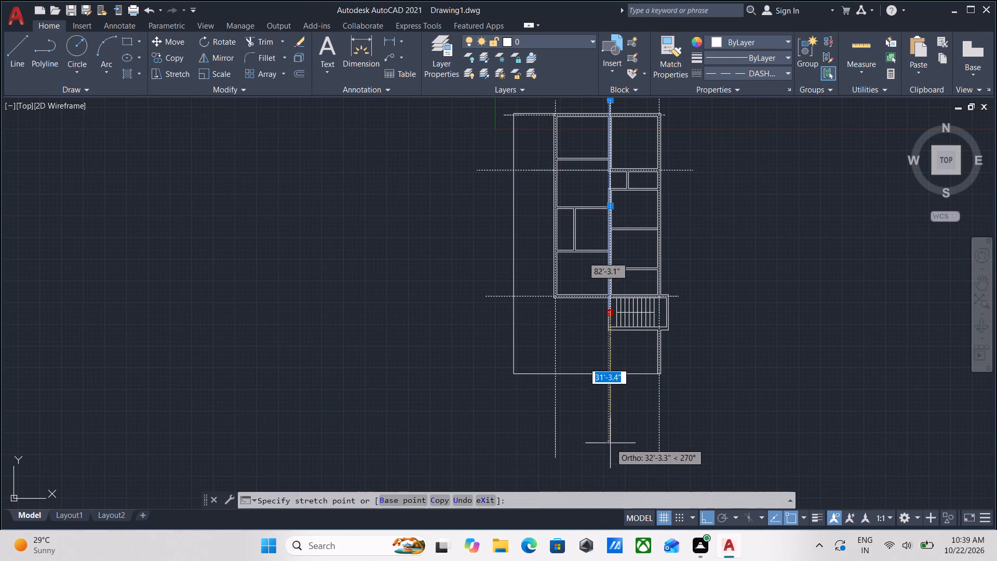
{"action": "scroll", "coordinate": [611, 399], "scroll_direction": "up", "scroll_amount": 4}
{"action": "scroll", "coordinate": [602, 449], "scroll_direction": "down", "scroll_amount": 2}
{"action": "middle_click_drag", "start_coordinate": [602, 449], "coordinate": [608, 345]}
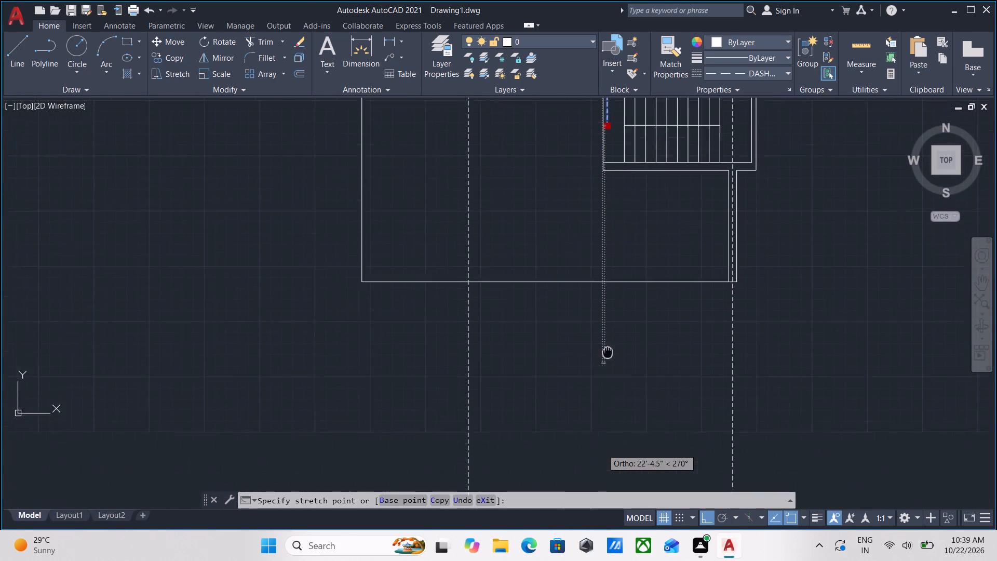
{"action": "middle_click_drag", "start_coordinate": [608, 345], "coordinate": [609, 335]}
{"action": "left_click", "coordinate": [607, 450]}
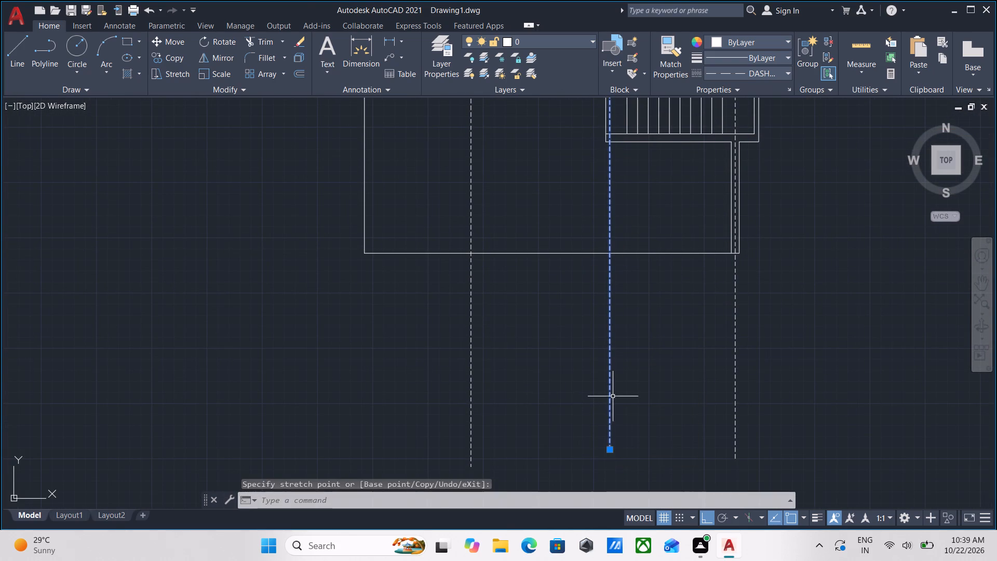
Examine the middle vertical centre line and the rooms beside it, from below the plan up past the staircase.
{"action": "middle_click_drag", "start_coordinate": [613, 396], "coordinate": [559, 527]}
{"action": "scroll", "coordinate": [567, 302], "scroll_direction": "up", "scroll_amount": 3}
{"action": "middle_click_drag", "start_coordinate": [536, 266], "coordinate": [511, 443]}
{"action": "scroll", "coordinate": [544, 292], "scroll_direction": "down", "scroll_amount": 2}
{"action": "middle_click_drag", "start_coordinate": [530, 322], "coordinate": [503, 447]}
{"action": "scroll", "coordinate": [504, 272], "scroll_direction": "up", "scroll_amount": 3}
{"action": "scroll", "coordinate": [504, 272], "scroll_direction": "down", "scroll_amount": 2}
{"action": "middle_click_drag", "start_coordinate": [504, 272], "coordinate": [500, 398]}
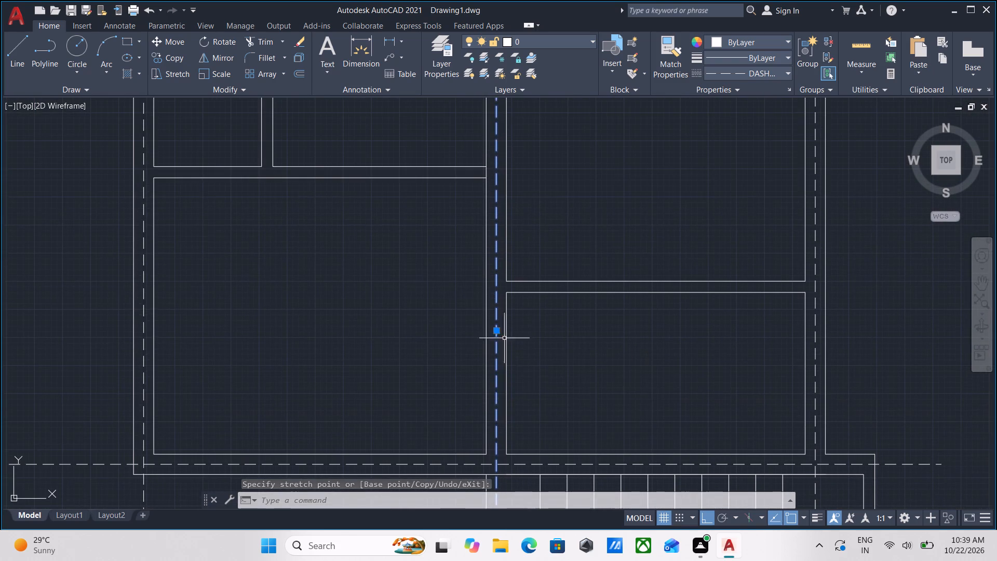
Look over the plan from the rooms down past the lower boundary and around the staircase to find walls still lacking centre lines.
{"action": "scroll", "coordinate": [501, 326], "scroll_direction": "up", "scroll_amount": 3}
{"action": "scroll", "coordinate": [500, 328], "scroll_direction": "down", "scroll_amount": 3}
{"action": "scroll", "coordinate": [543, 342], "scroll_direction": "down", "scroll_amount": 5}
{"action": "middle_click_drag", "start_coordinate": [562, 365], "coordinate": [552, 383]}
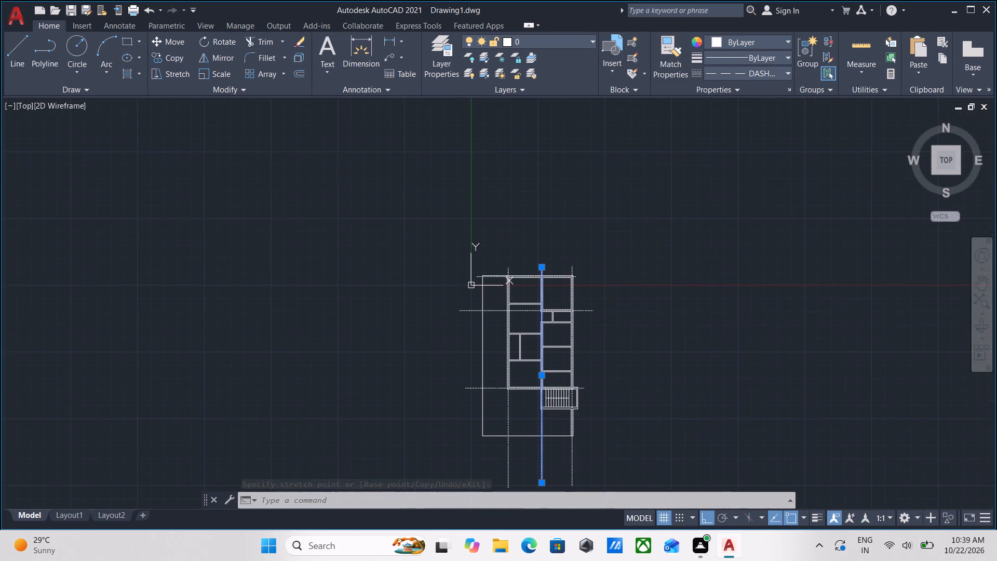
{"action": "middle_click_drag", "start_coordinate": [552, 383], "coordinate": [546, 319]}
{"action": "scroll", "coordinate": [552, 383], "scroll_direction": "up", "scroll_amount": 1}
{"action": "scroll", "coordinate": [541, 427], "scroll_direction": "up", "scroll_amount": 3}
{"action": "scroll", "coordinate": [540, 361], "scroll_direction": "up", "scroll_amount": 1}
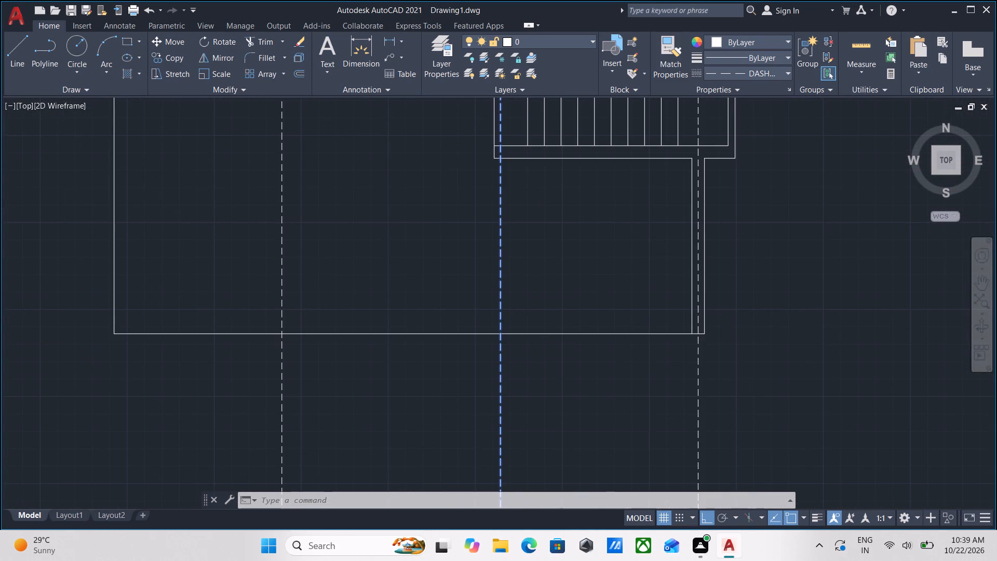
{"action": "middle_click_drag", "start_coordinate": [540, 361], "coordinate": [528, 478]}
{"action": "scroll", "coordinate": [530, 460], "scroll_direction": "down", "scroll_amount": 1}
{"action": "scroll", "coordinate": [519, 343], "scroll_direction": "down", "scroll_amount": 1}
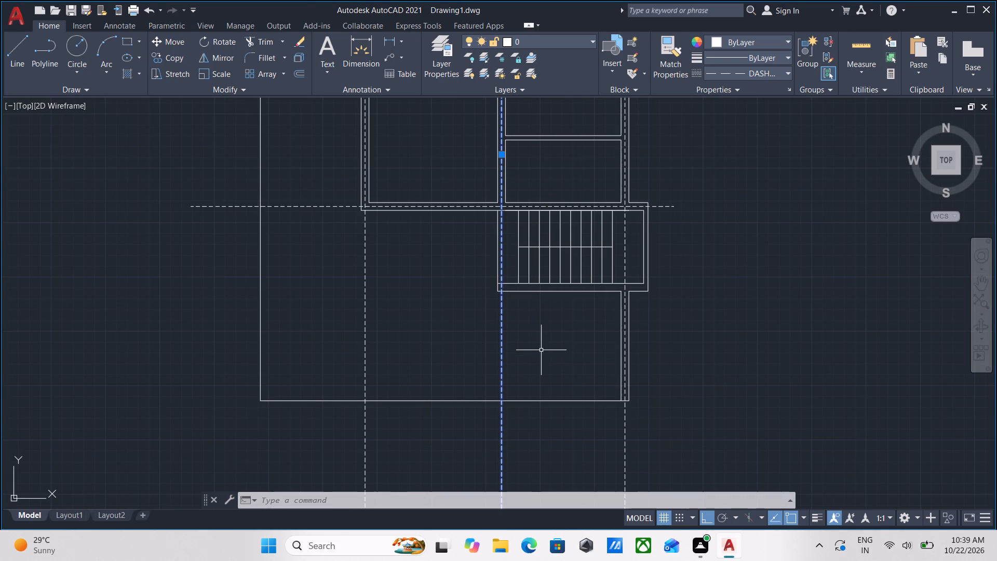
{"action": "middle_click_drag", "start_coordinate": [541, 350], "coordinate": [551, 413]}
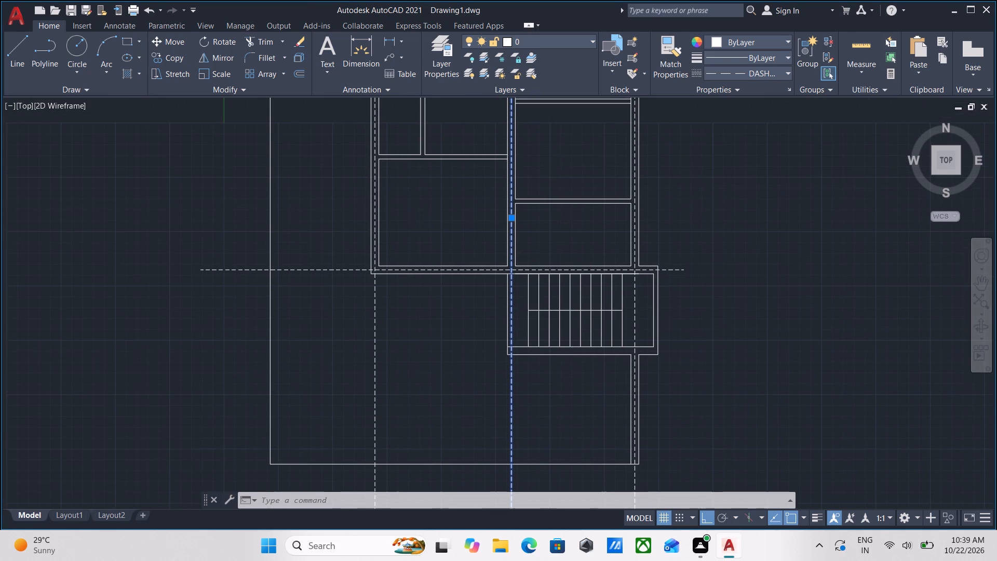
Draw a horizontal line about 47'-8" long, starting midway between the staircase's bottom wall faces and running west past the plan's outer boundary.
{"action": "key", "text": "l"}
{"action": "key", "text": "Return"}
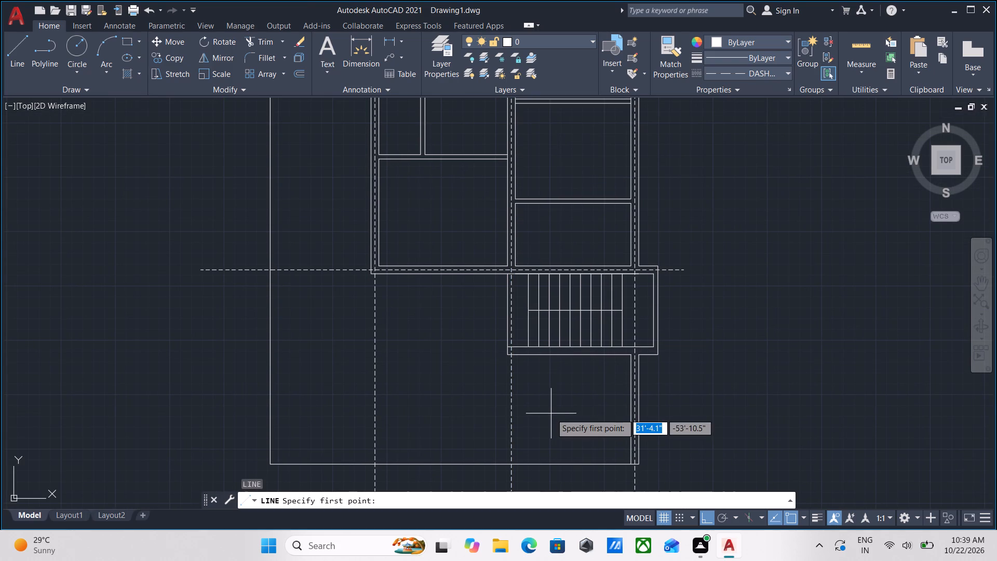
{"action": "type", "text": "M2"}
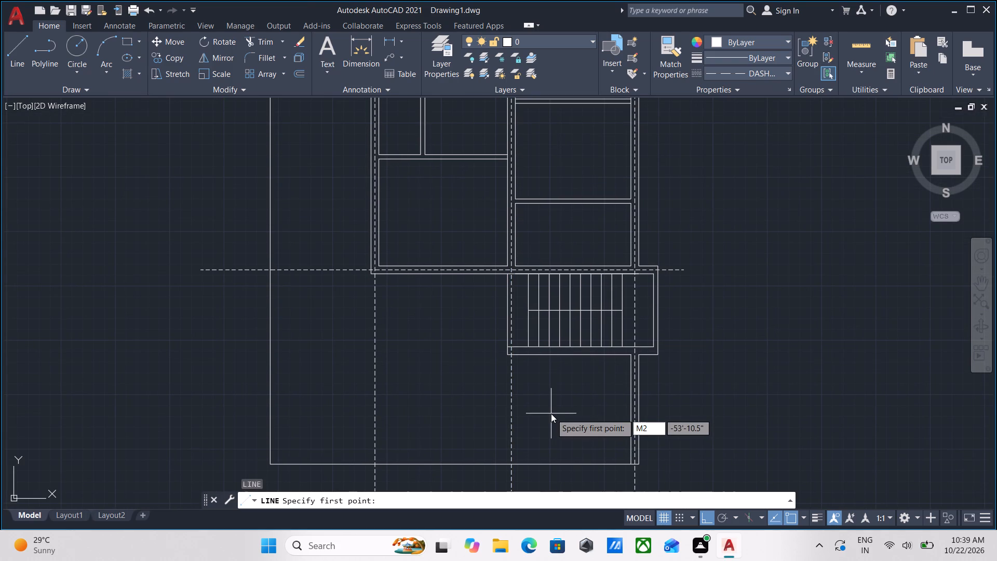
{"action": "key", "text": "p"}
{"action": "key", "text": "Return"}
{"action": "scroll", "coordinate": [645, 343], "scroll_direction": "up", "scroll_amount": 3}
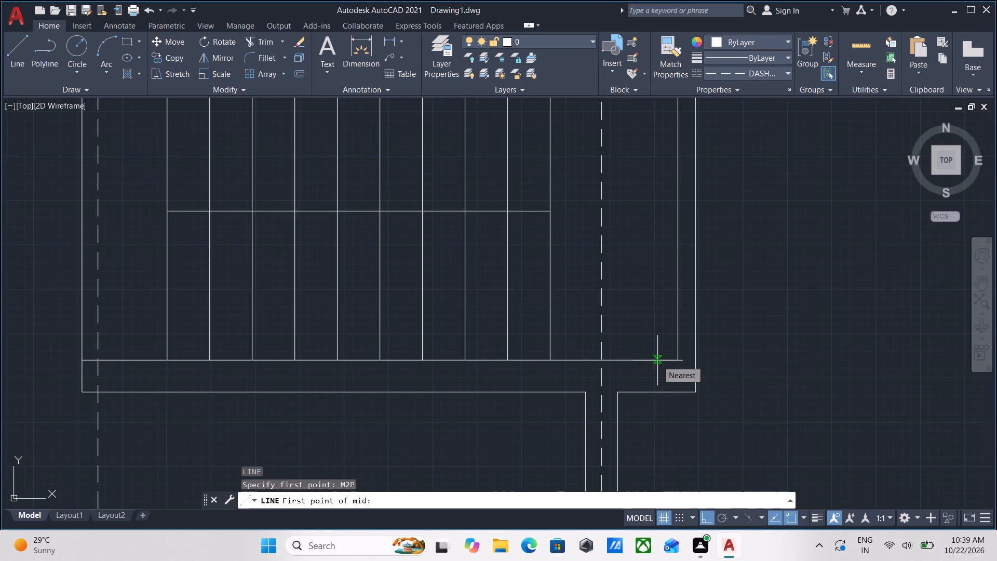
{"action": "left_click", "coordinate": [665, 360]}
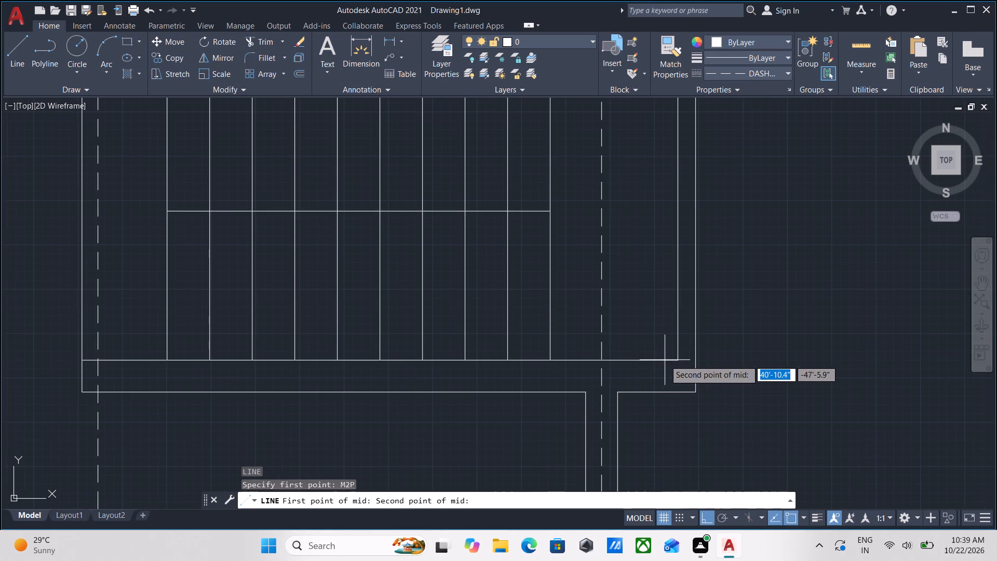
{"action": "left_click", "coordinate": [665, 392]}
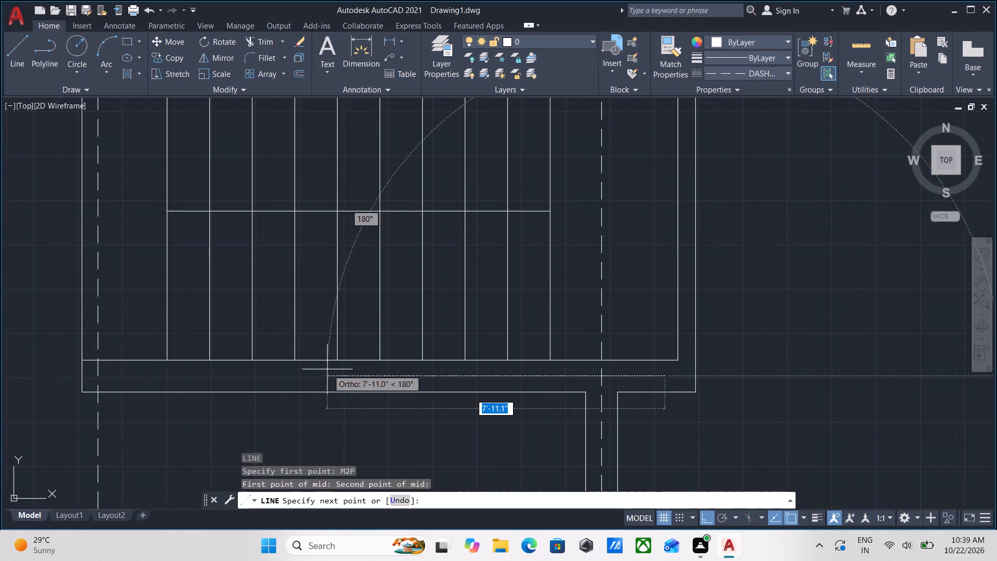
{"action": "middle_click_drag", "start_coordinate": [327, 369], "coordinate": [810, 340]}
{"action": "scroll", "coordinate": [315, 362], "scroll_direction": "down", "scroll_amount": 3}
{"action": "middle_click_drag", "start_coordinate": [298, 363], "coordinate": [570, 342]}
{"action": "middle_click_drag", "start_coordinate": [289, 349], "coordinate": [519, 377]}
{"action": "left_click", "coordinate": [516, 379]}
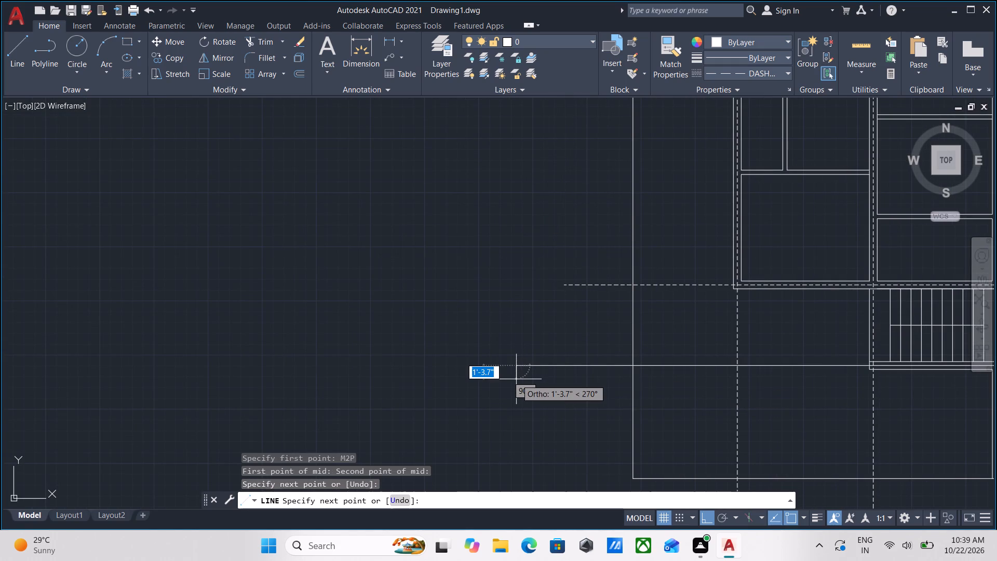
{"action": "key", "text": "Escape"}
Set the linetype scale of the new horizontal centre line below the staircase to 10.
{"action": "scroll", "coordinate": [609, 386], "scroll_direction": "up", "scroll_amount": 2}
{"action": "middle_click_drag", "start_coordinate": [590, 370], "coordinate": [476, 377]}
{"action": "left_click", "coordinate": [492, 366]}
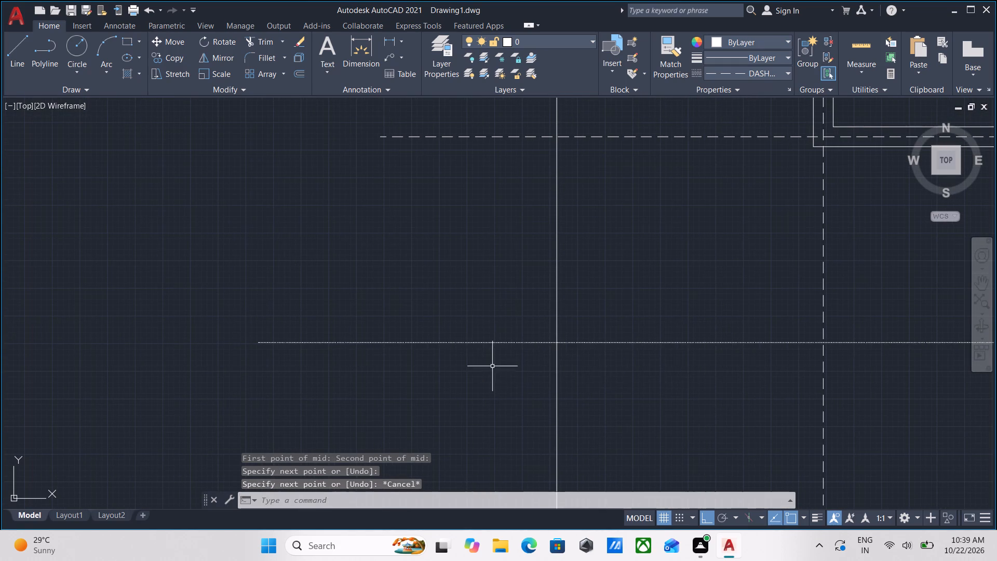
{"action": "left_click", "coordinate": [469, 327]}
{"action": "key", "text": "ctrl+1"}
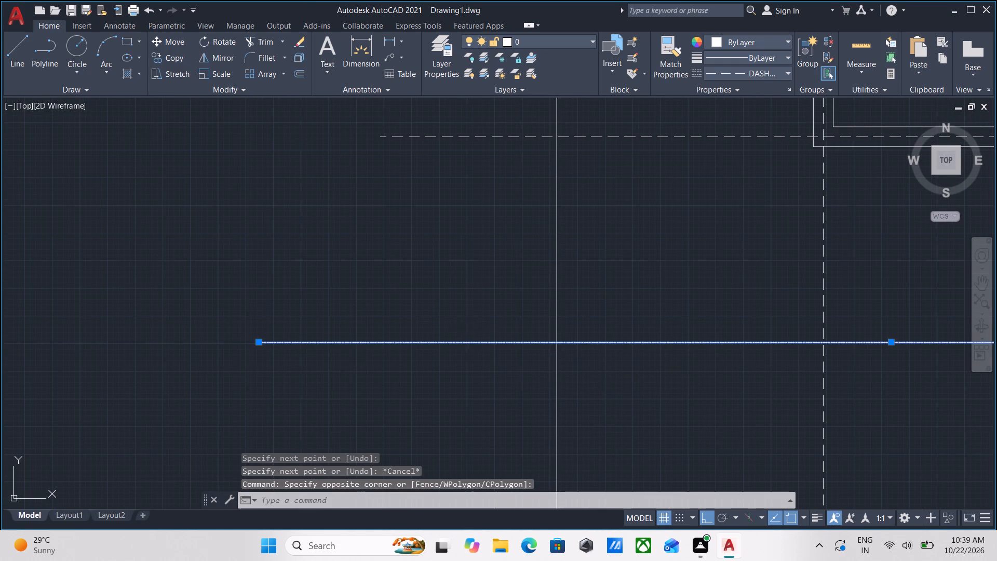
{"action": "left_click", "coordinate": [706, 259]}
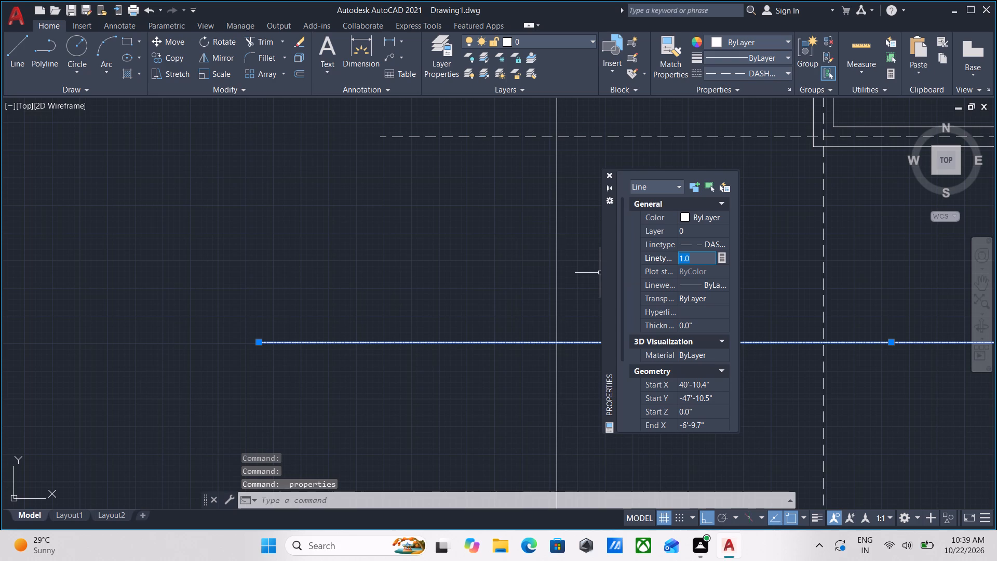
{"action": "type", "text": "10"}
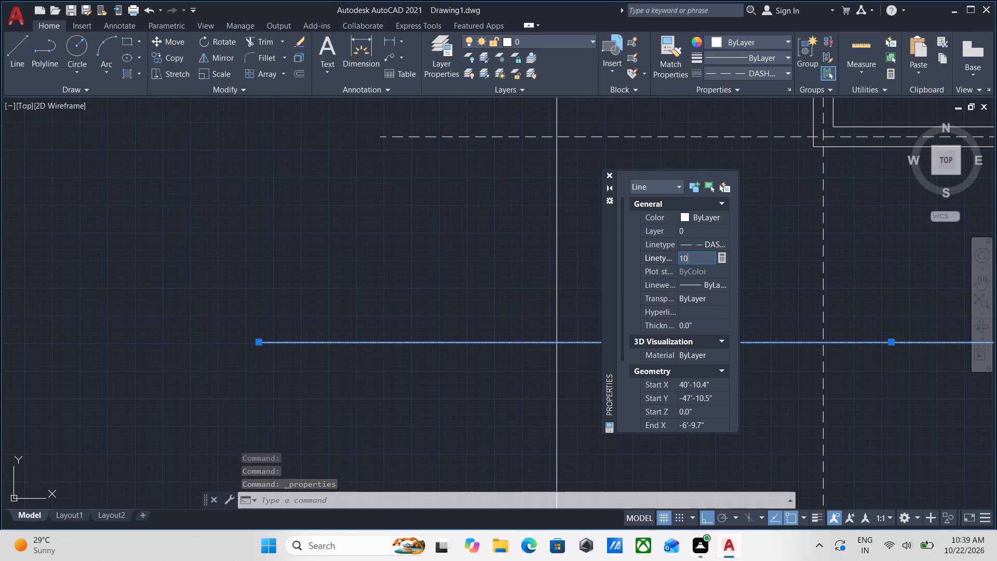
{"action": "key", "text": "Return"}
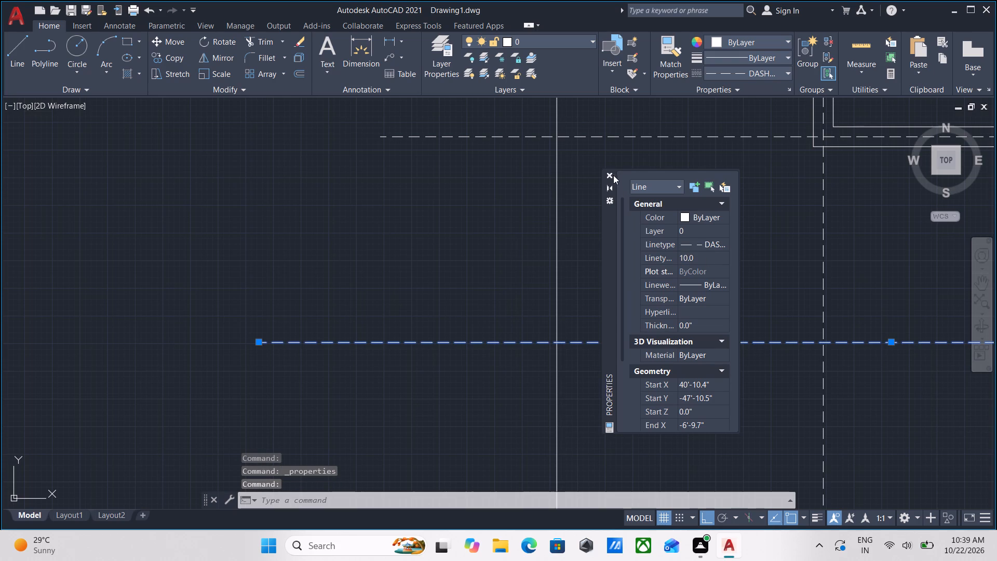
{"action": "left_click", "coordinate": [613, 176]}
Stretch the east end of the centre line below the staircase straight outward past the staircase's outer wall.
{"action": "scroll", "coordinate": [668, 318], "scroll_direction": "down", "scroll_amount": 2}
{"action": "middle_click_drag", "start_coordinate": [668, 318], "coordinate": [381, 310]}
{"action": "scroll", "coordinate": [813, 332], "scroll_direction": "up", "scroll_amount": 2}
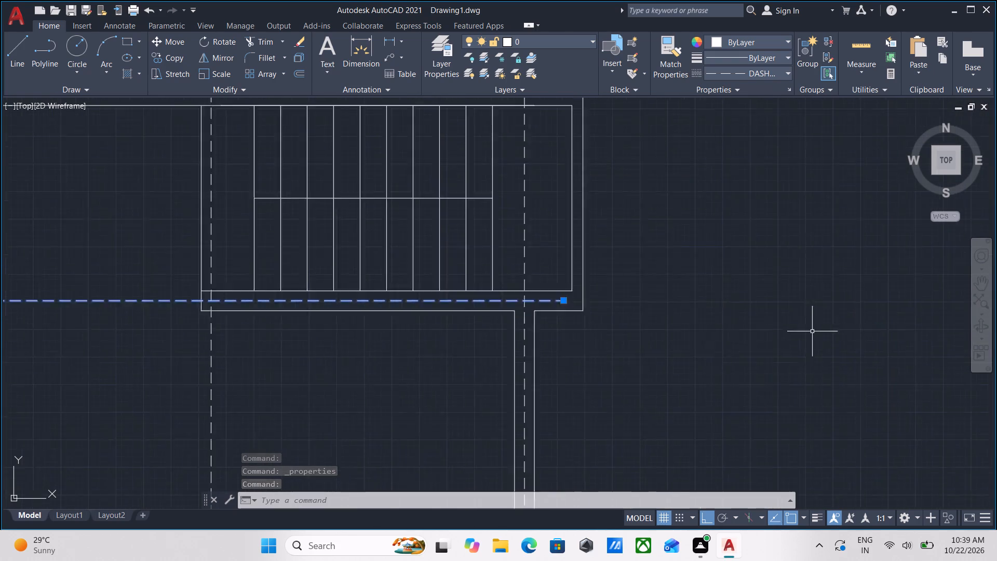
{"action": "scroll", "coordinate": [810, 331], "scroll_direction": "up", "scroll_amount": 1}
{"action": "key", "text": "Escape"}
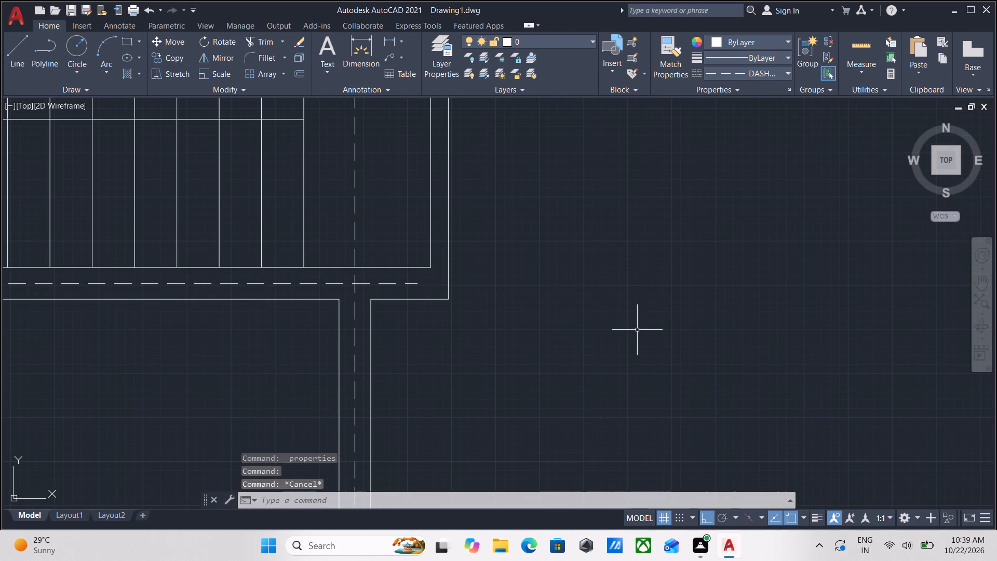
{"action": "scroll", "coordinate": [361, 289], "scroll_direction": "up", "scroll_amount": 2}
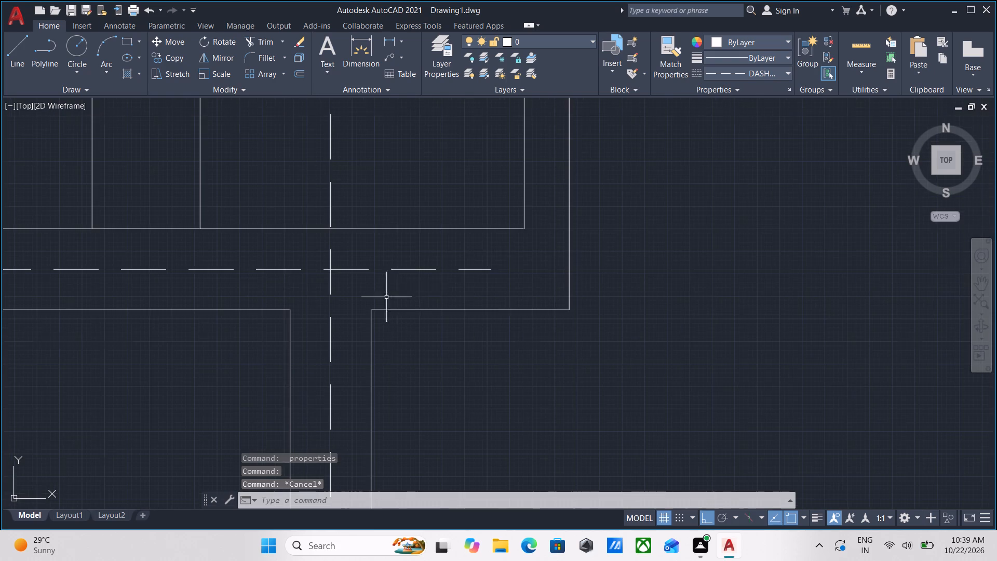
{"action": "left_click", "coordinate": [510, 284]}
{"action": "left_click", "coordinate": [484, 259]}
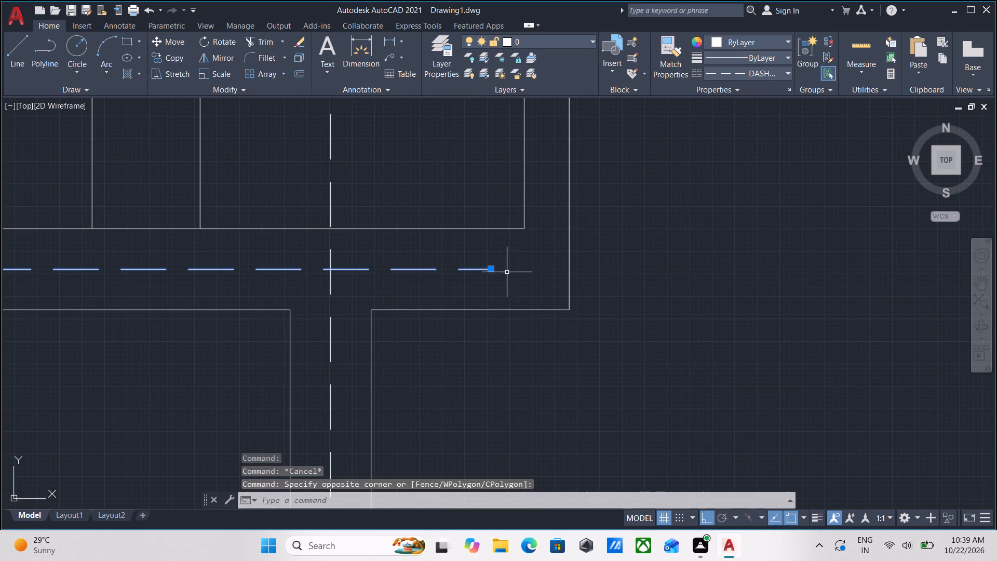
{"action": "left_click", "coordinate": [492, 271]}
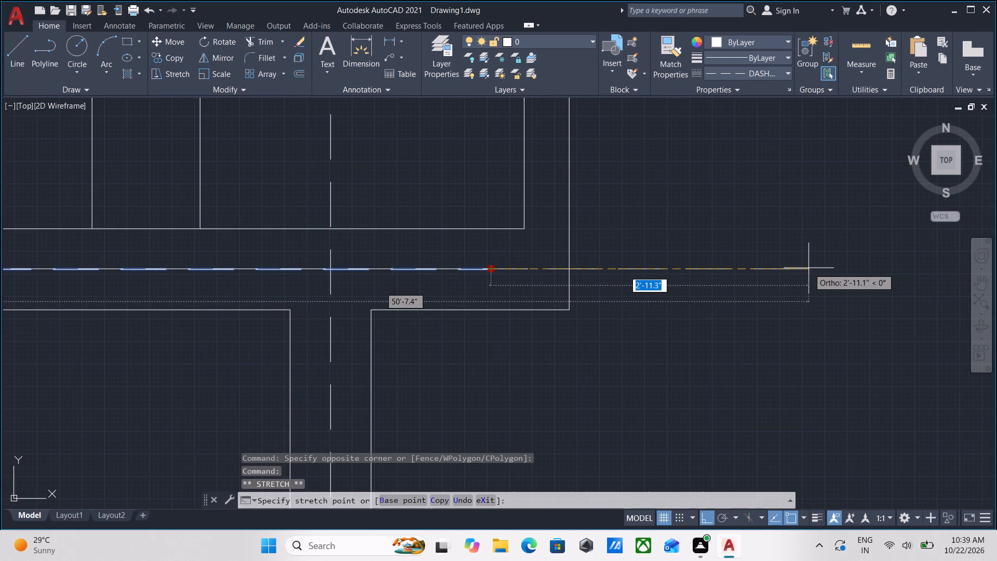
{"action": "left_click", "coordinate": [942, 261]}
{"action": "scroll", "coordinate": [942, 261], "scroll_direction": "down", "scroll_amount": 2}
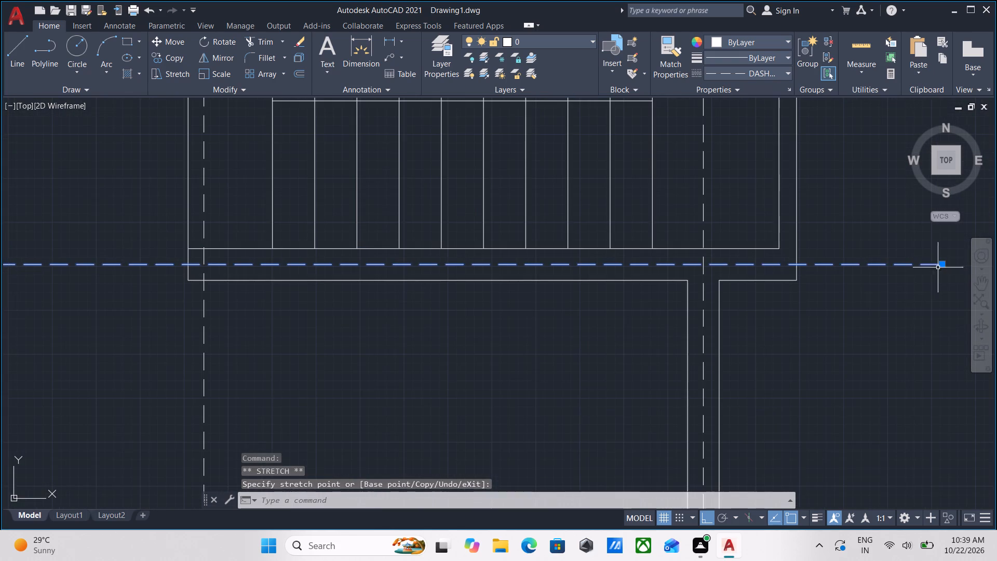
{"action": "scroll", "coordinate": [751, 338], "scroll_direction": "down", "scroll_amount": 3}
{"action": "key", "text": "Escape"}
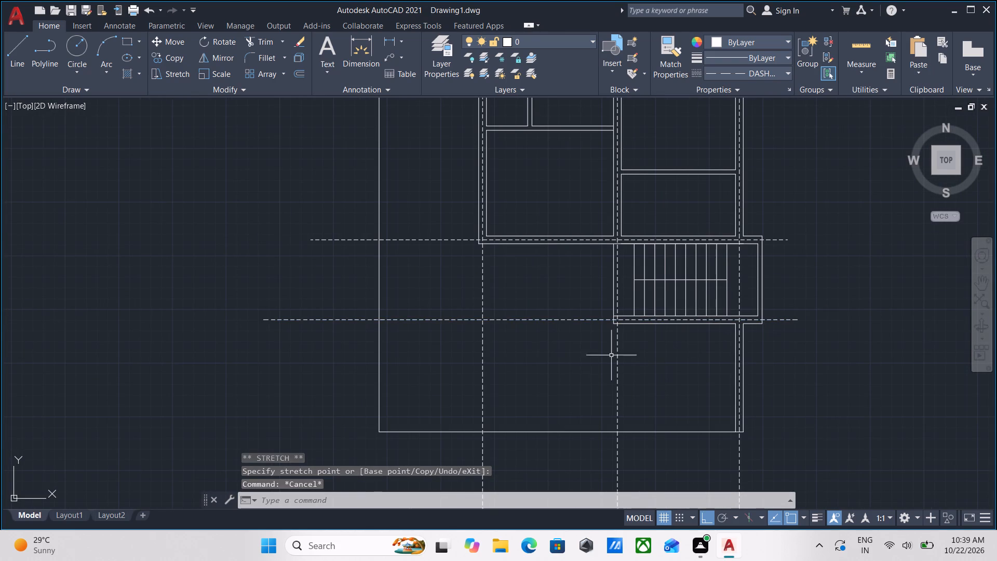
Examine the rooms and partitions above the staircase to find the next wall that needs a centre line.
{"action": "middle_click_drag", "start_coordinate": [632, 363], "coordinate": [660, 348]}
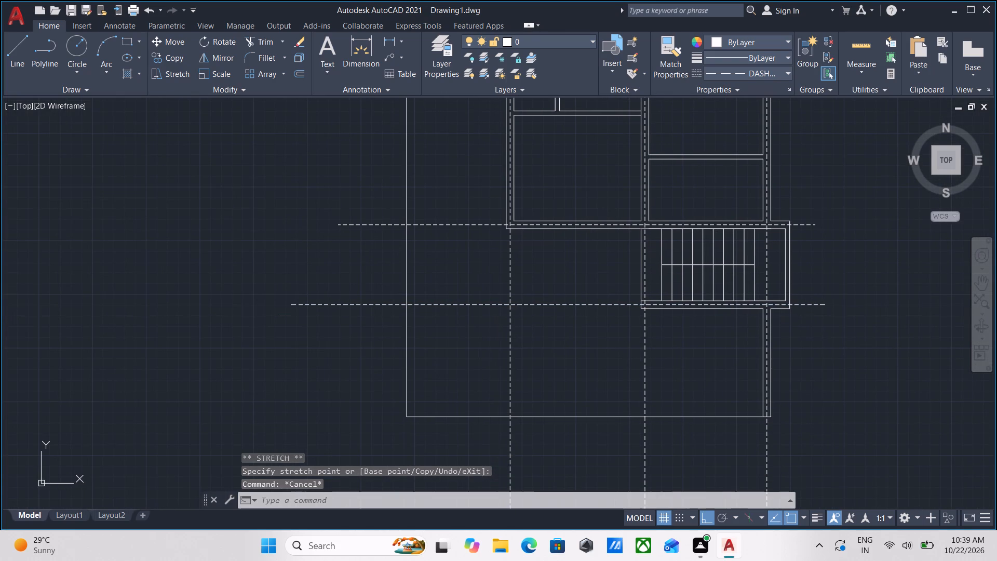
{"action": "middle_click_drag", "start_coordinate": [589, 353], "coordinate": [589, 377]}
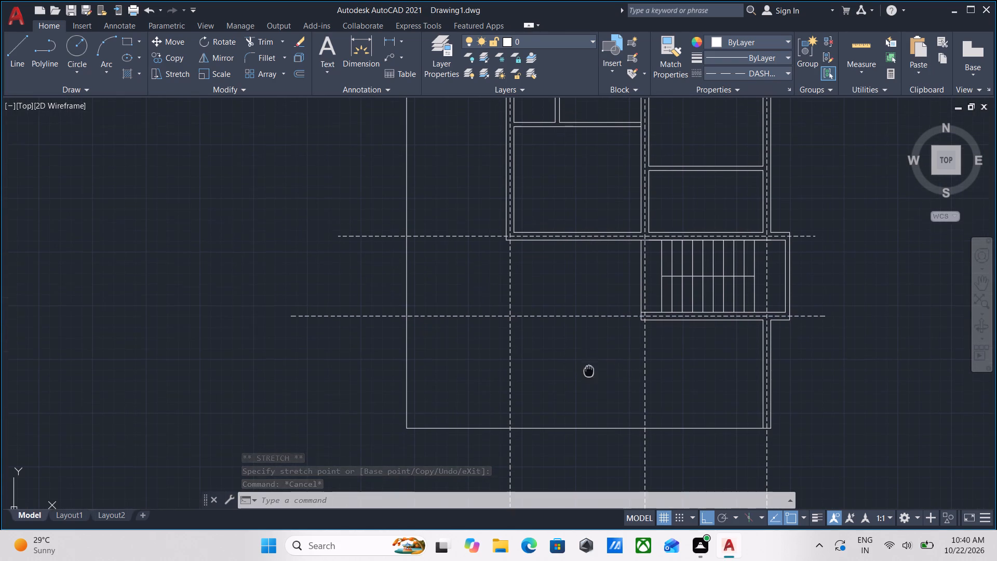
{"action": "middle_click_drag", "start_coordinate": [589, 377], "coordinate": [588, 416]}
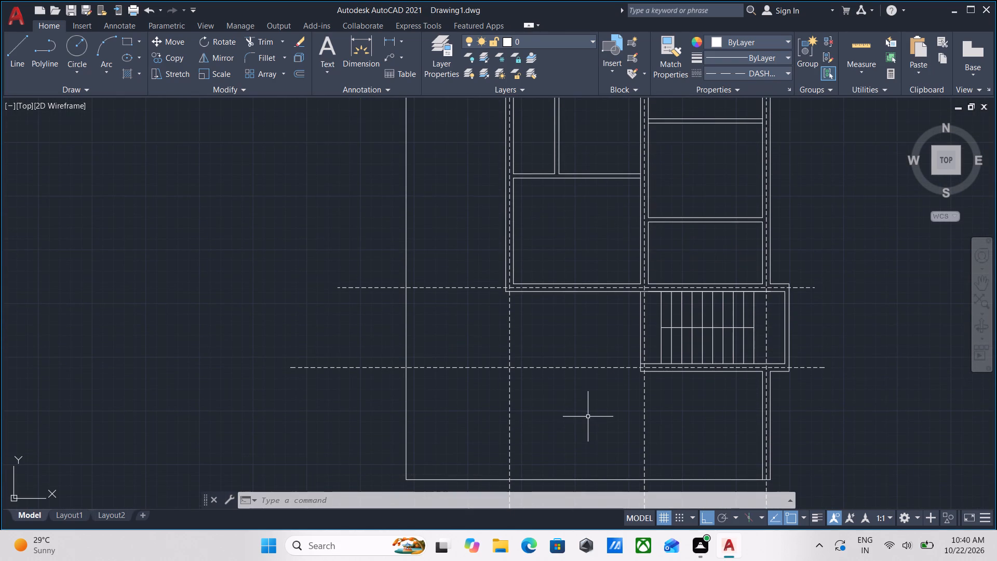
{"action": "middle_click_drag", "start_coordinate": [588, 417], "coordinate": [605, 459]}
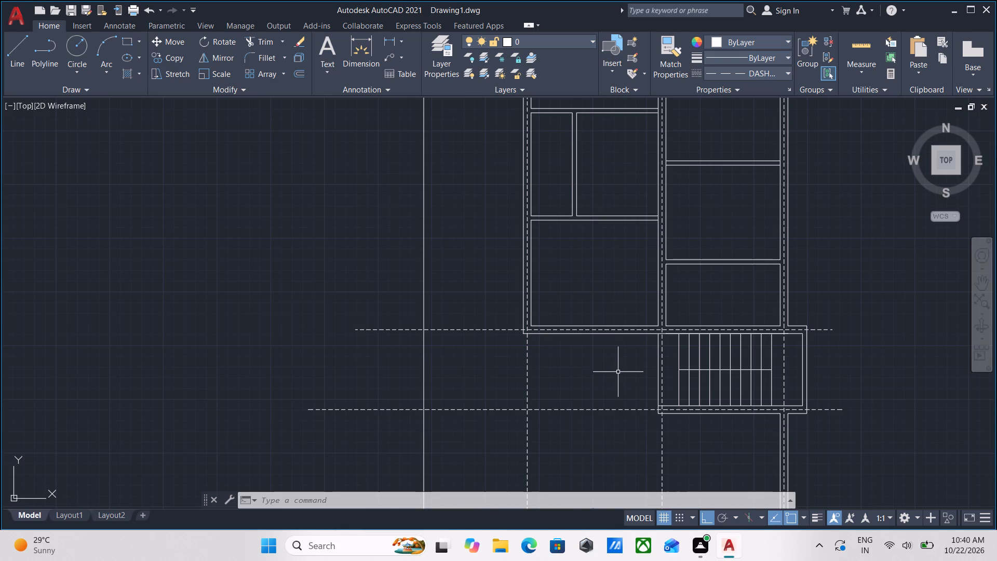
{"action": "scroll", "coordinate": [626, 354], "scroll_direction": "up", "scroll_amount": 1}
{"action": "middle_click_drag", "start_coordinate": [619, 342], "coordinate": [611, 469]}
{"action": "middle_click_drag", "start_coordinate": [550, 320], "coordinate": [563, 400]}
{"action": "middle_click_drag", "start_coordinate": [554, 369], "coordinate": [553, 396]}
Draw a vertical line about 47'-7" long from midway between the short west-side partition's faces, down past the plan's lower boundary.
{"action": "key", "text": "l"}
{"action": "key", "text": "Return"}
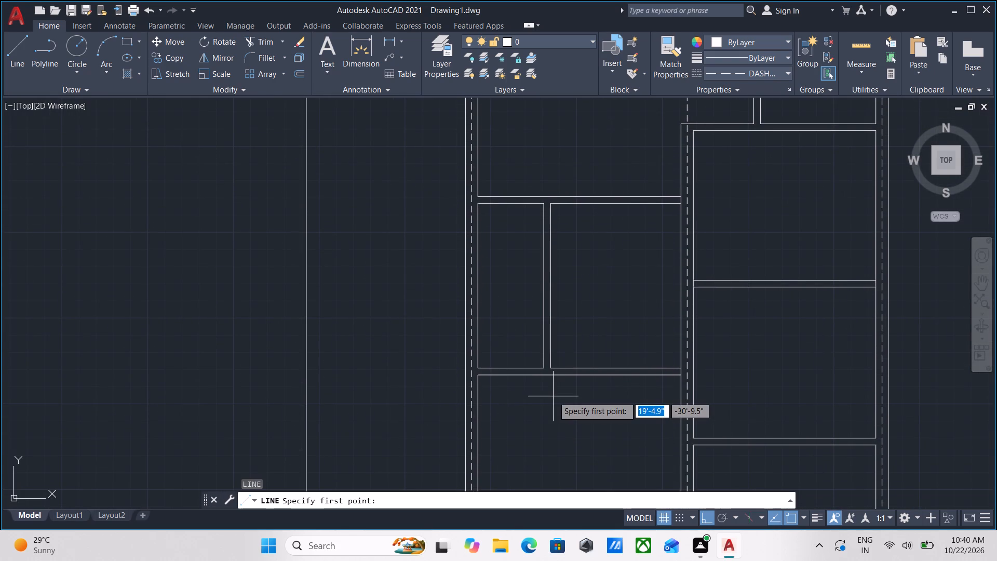
{"action": "type", "text": "M2P"}
{"action": "key", "text": "Return"}
{"action": "scroll", "coordinate": [548, 355], "scroll_direction": "up", "scroll_amount": 4}
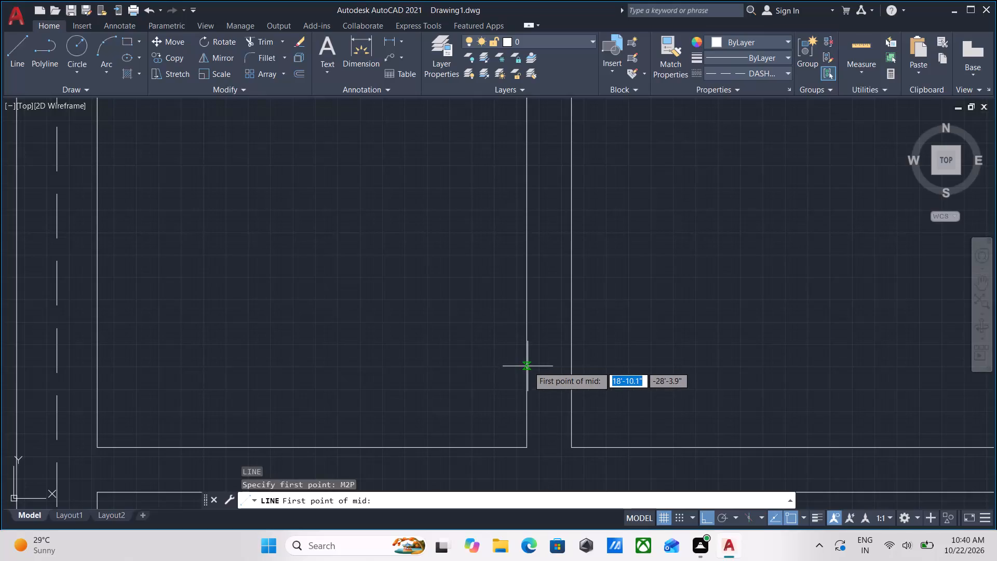
{"action": "left_click", "coordinate": [528, 366]}
{"action": "left_click", "coordinate": [571, 372]}
{"action": "scroll", "coordinate": [571, 462], "scroll_direction": "down", "scroll_amount": 1}
{"action": "middle_click_drag", "start_coordinate": [571, 462], "coordinate": [571, 460]}
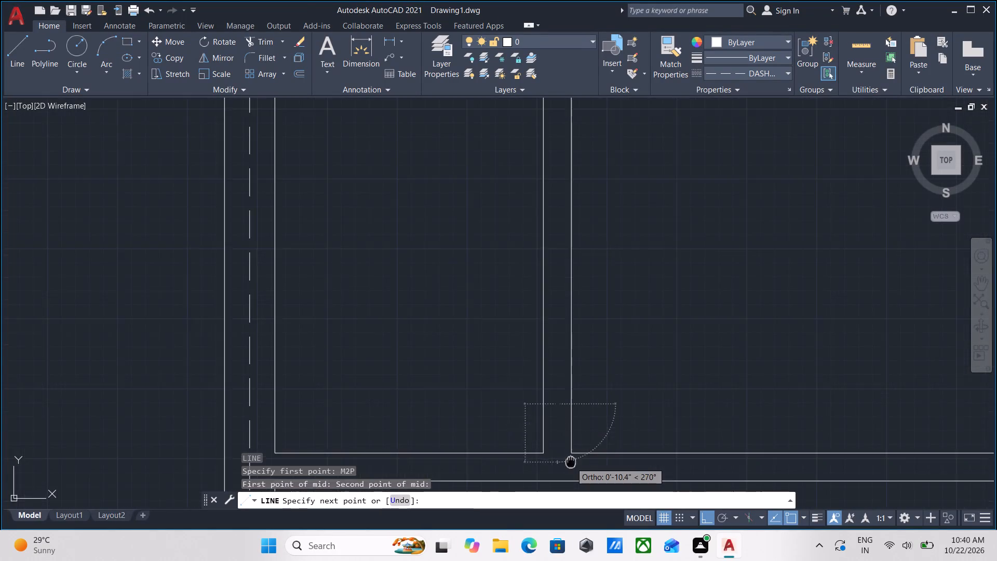
{"action": "middle_click_drag", "start_coordinate": [571, 460], "coordinate": [553, 299]}
{"action": "scroll", "coordinate": [531, 441], "scroll_direction": "down", "scroll_amount": 3}
{"action": "middle_click_drag", "start_coordinate": [530, 444], "coordinate": [535, 228]}
{"action": "scroll", "coordinate": [529, 394], "scroll_direction": "down", "scroll_amount": 2}
{"action": "middle_click_drag", "start_coordinate": [529, 394], "coordinate": [563, 184]}
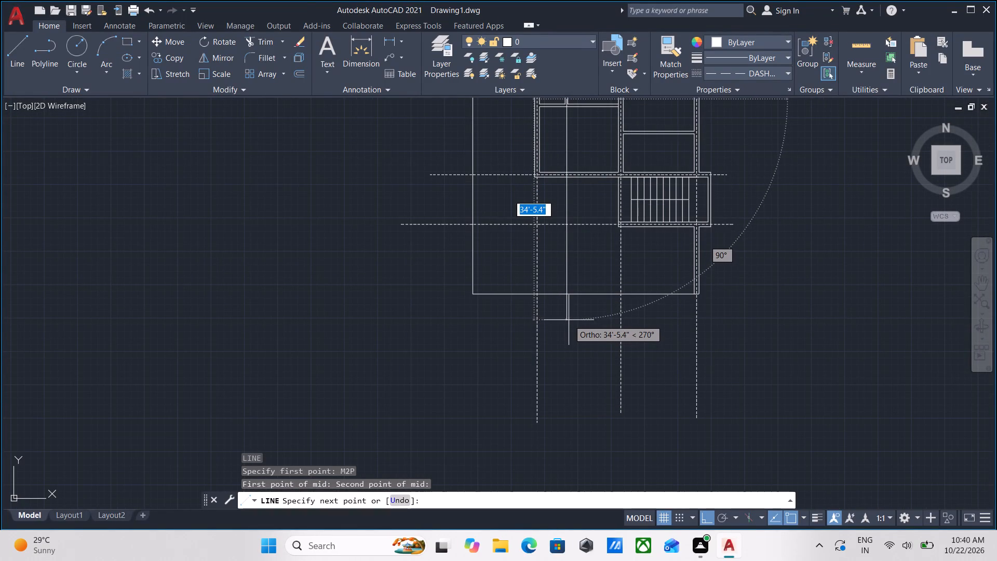
{"action": "left_click", "coordinate": [565, 404]}
{"action": "key", "text": "Escape"}
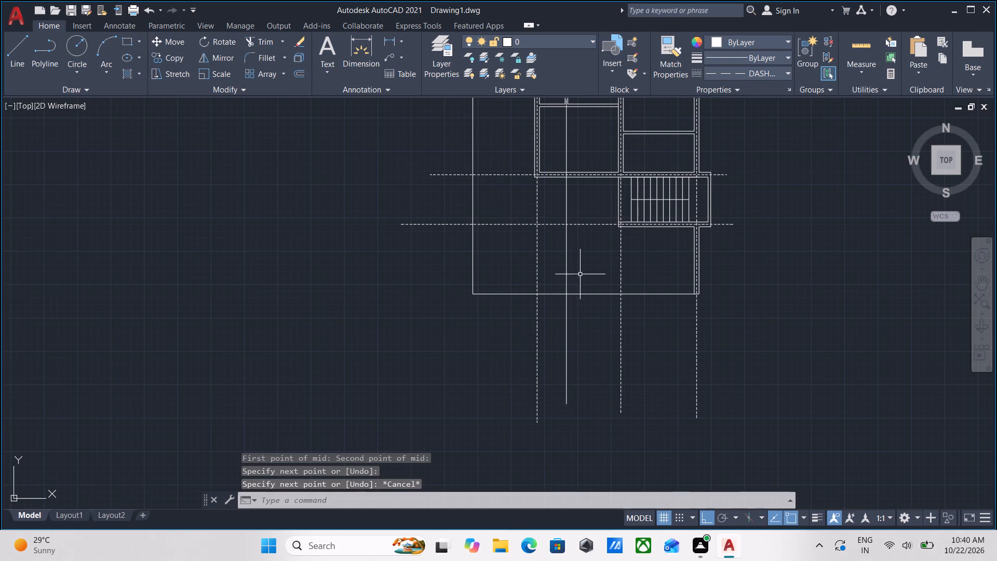
Set the linetype scale of the new vertical centre line below the short west-side partition to 10.
{"action": "scroll", "coordinate": [577, 220], "scroll_direction": "up", "scroll_amount": 3}
{"action": "middle_click_drag", "start_coordinate": [577, 219], "coordinate": [550, 382]}
{"action": "scroll", "coordinate": [525, 271], "scroll_direction": "down", "scroll_amount": 2}
{"action": "middle_click_drag", "start_coordinate": [525, 271], "coordinate": [525, 319]}
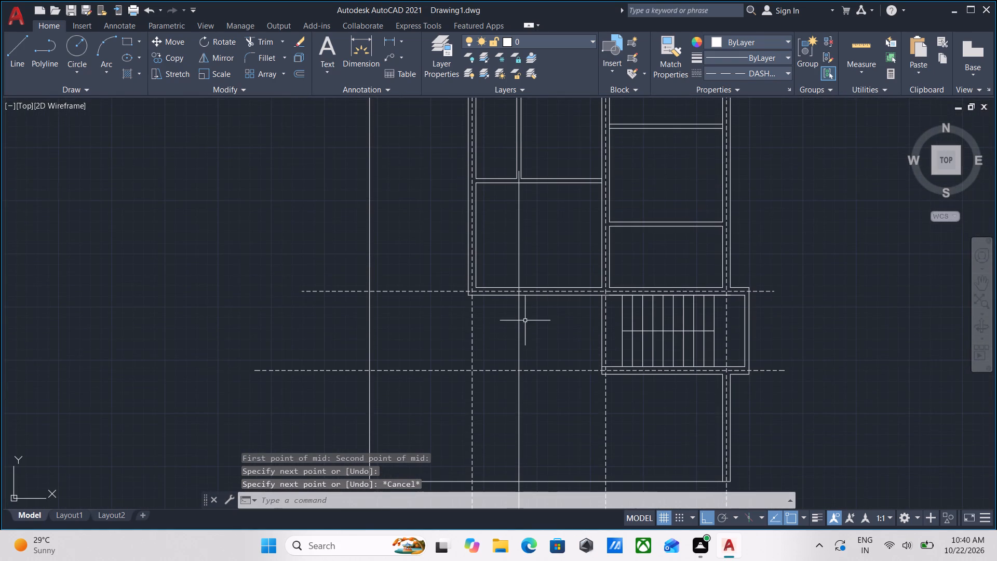
{"action": "left_click", "coordinate": [523, 325]}
{"action": "left_click", "coordinate": [509, 317]}
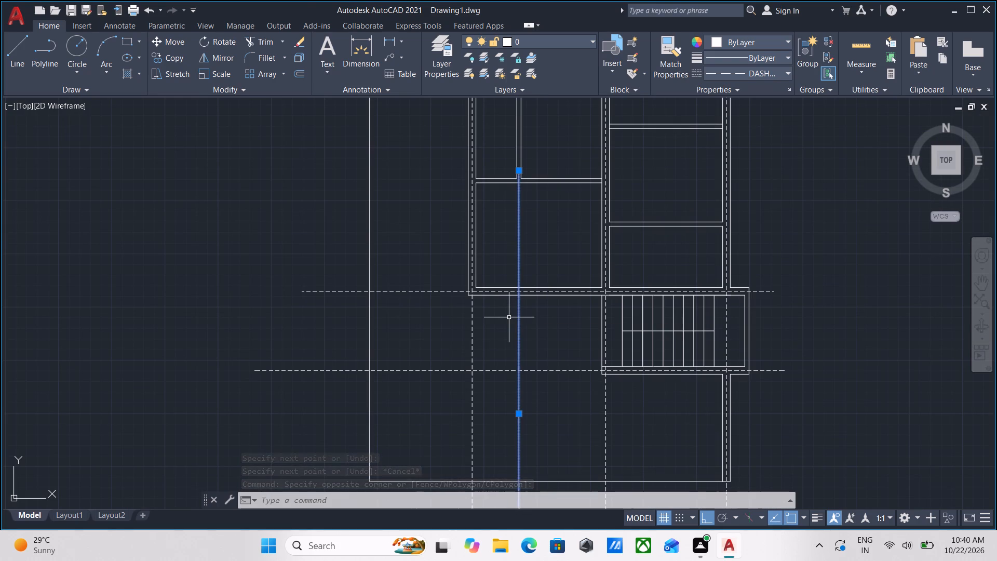
{"action": "key", "text": "ctrl+1"}
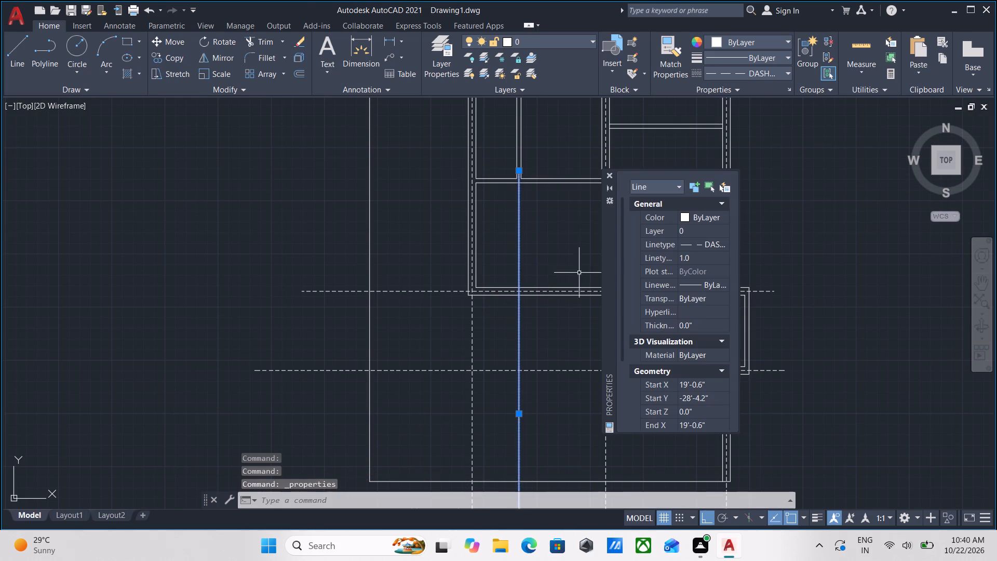
{"action": "left_click", "coordinate": [698, 258]}
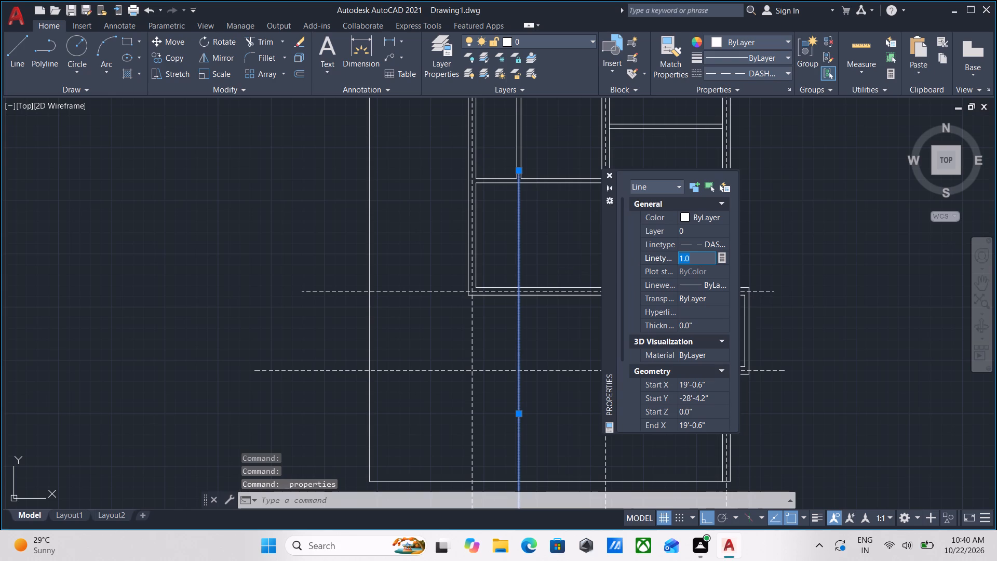
{"action": "type", "text": "10"}
{"action": "key", "text": "Return"}
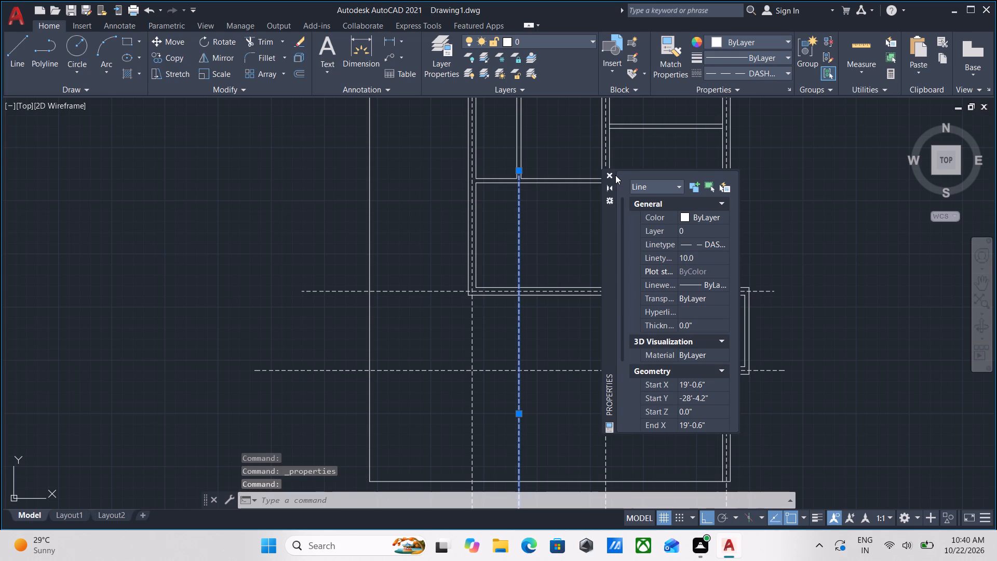
{"action": "left_click", "coordinate": [612, 172]}
{"action": "middle_click_drag", "start_coordinate": [527, 243], "coordinate": [522, 316]}
{"action": "scroll", "coordinate": [514, 249], "scroll_direction": "up", "scroll_amount": 2}
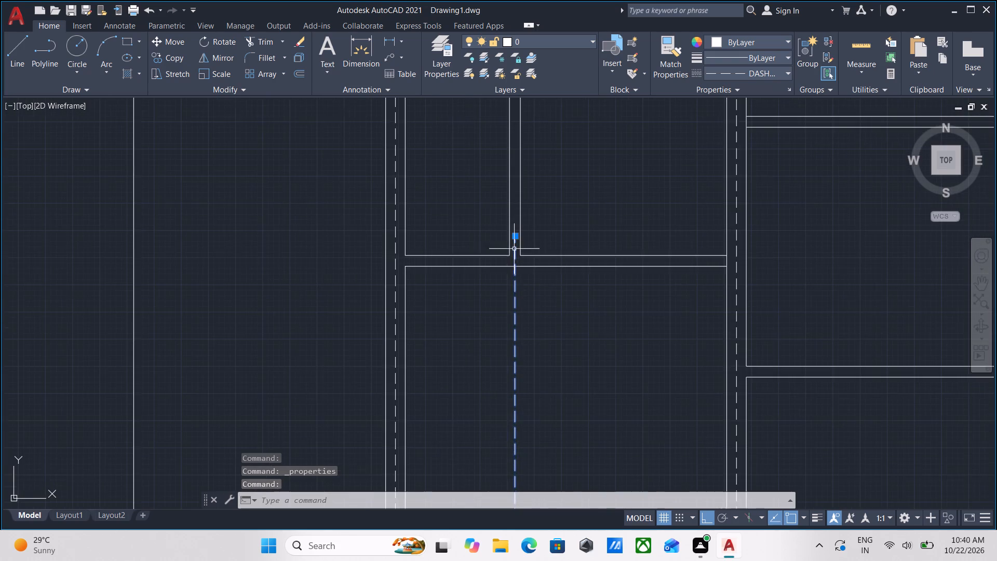
{"action": "scroll", "coordinate": [509, 254], "scroll_direction": "up", "scroll_amount": 1}
{"action": "key", "text": "Escape"}
Examine the rooms and partitions from the plan's north wall to the staircase to find which walls still need centre lines.
{"action": "scroll", "coordinate": [516, 250], "scroll_direction": "down", "scroll_amount": 4}
{"action": "middle_click_drag", "start_coordinate": [524, 265], "coordinate": [477, 281]}
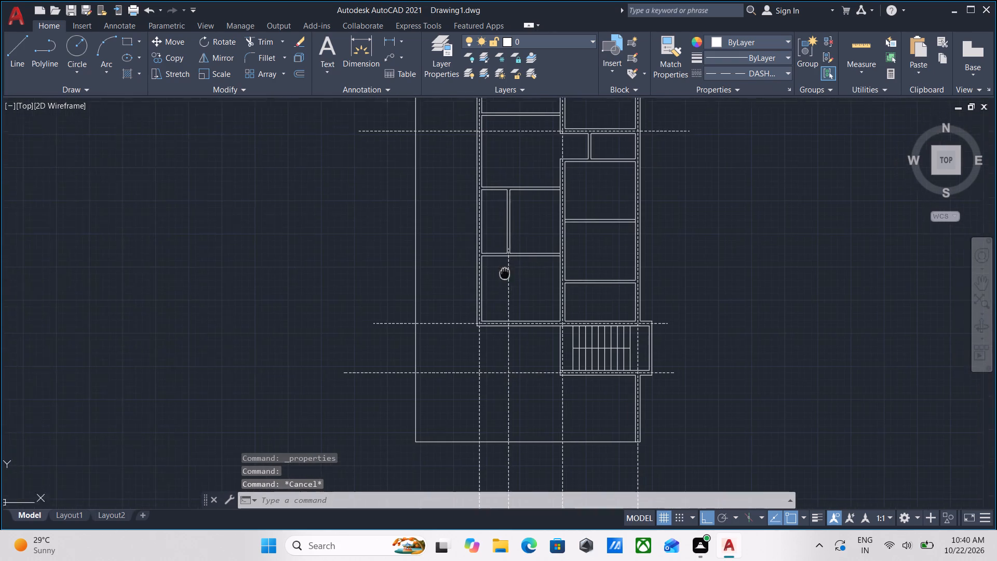
{"action": "middle_click_drag", "start_coordinate": [477, 281], "coordinate": [408, 320]}
{"action": "middle_click_drag", "start_coordinate": [441, 251], "coordinate": [430, 396]}
{"action": "scroll", "coordinate": [482, 262], "scroll_direction": "up", "scroll_amount": 1}
{"action": "middle_click_drag", "start_coordinate": [482, 261], "coordinate": [495, 319]}
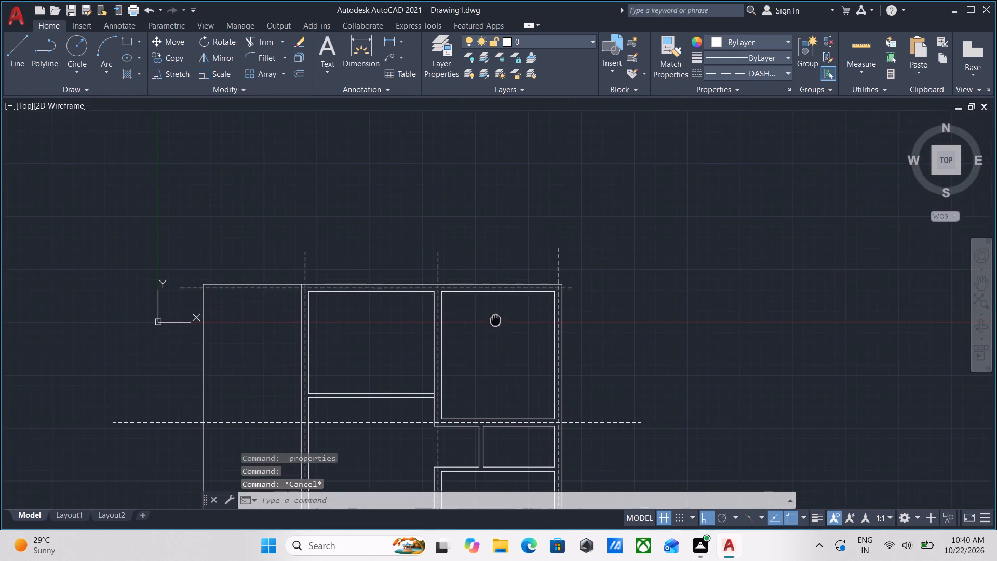
{"action": "middle_click_drag", "start_coordinate": [495, 319], "coordinate": [495, 320]}
{"action": "middle_click_drag", "start_coordinate": [517, 344], "coordinate": [552, 273]}
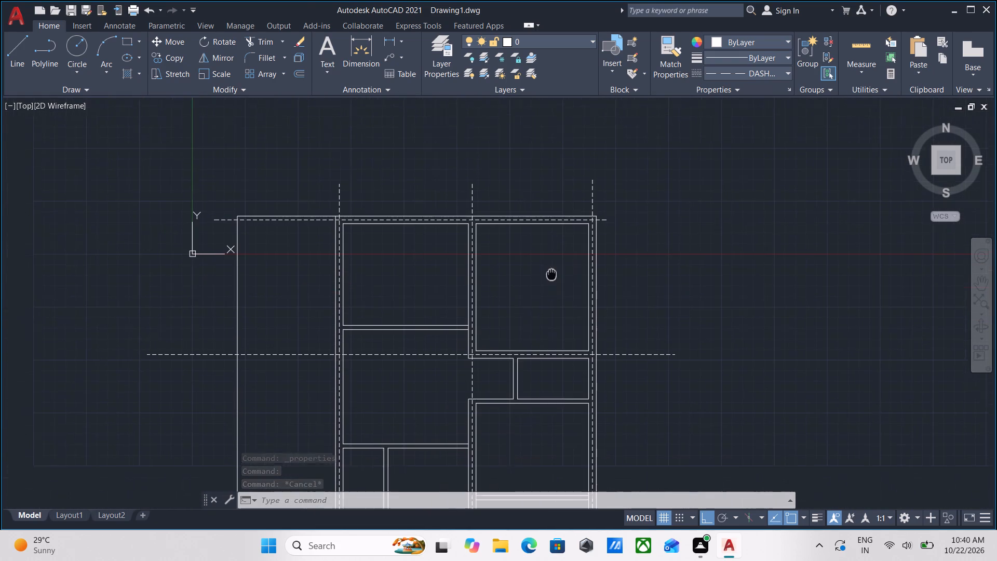
{"action": "middle_click_drag", "start_coordinate": [552, 273], "coordinate": [553, 272]}
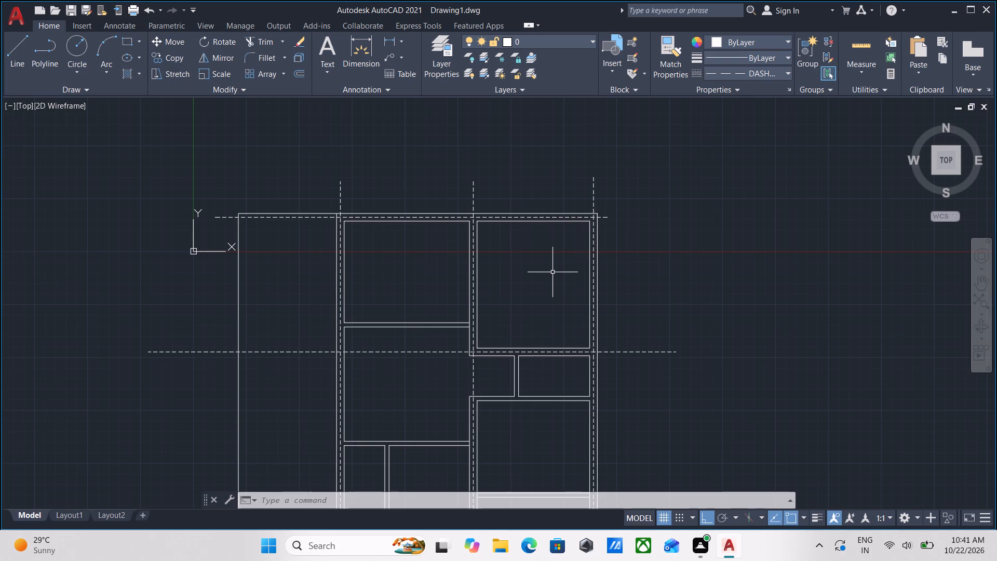
{"action": "middle_click_drag", "start_coordinate": [565, 361], "coordinate": [547, 233]}
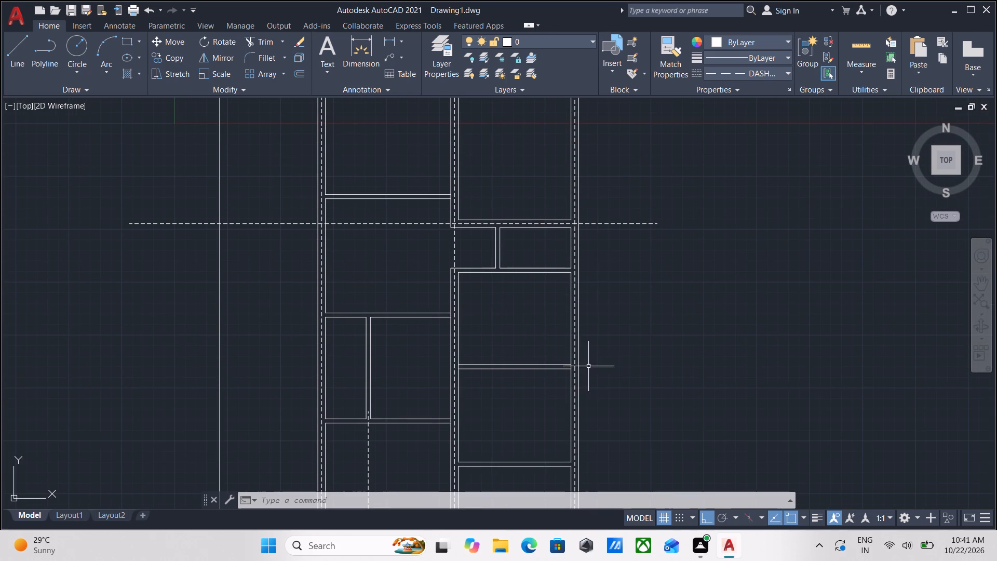
{"action": "middle_click_drag", "start_coordinate": [603, 363], "coordinate": [587, 280]}
{"action": "scroll", "coordinate": [569, 289], "scroll_direction": "up", "scroll_amount": 1}
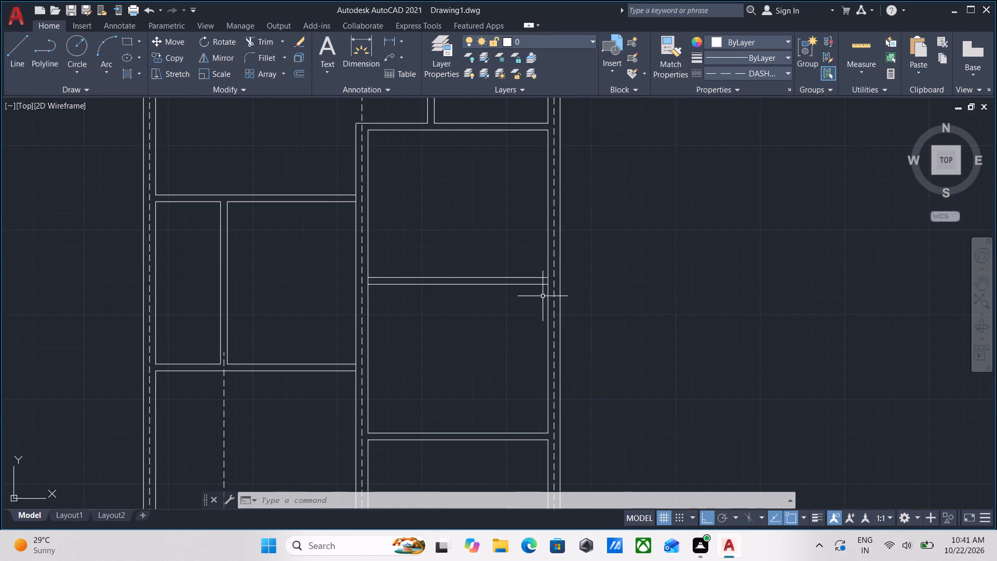
{"action": "middle_click_drag", "start_coordinate": [541, 303], "coordinate": [540, 349]}
{"action": "scroll", "coordinate": [540, 349], "scroll_direction": "down", "scroll_amount": 2}
{"action": "middle_click_drag", "start_coordinate": [540, 349], "coordinate": [529, 369]}
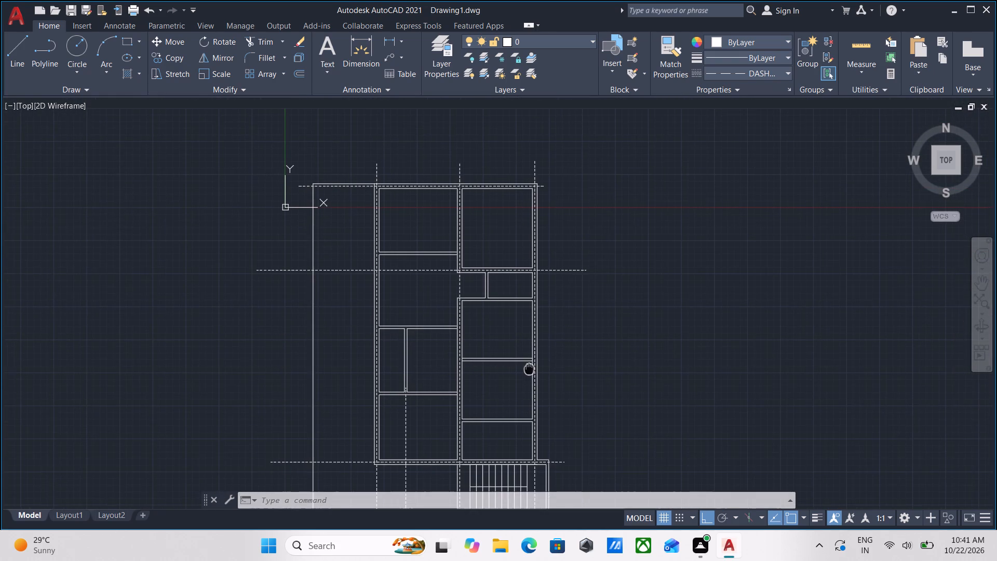
{"action": "middle_click_drag", "start_coordinate": [529, 369], "coordinate": [522, 342]}
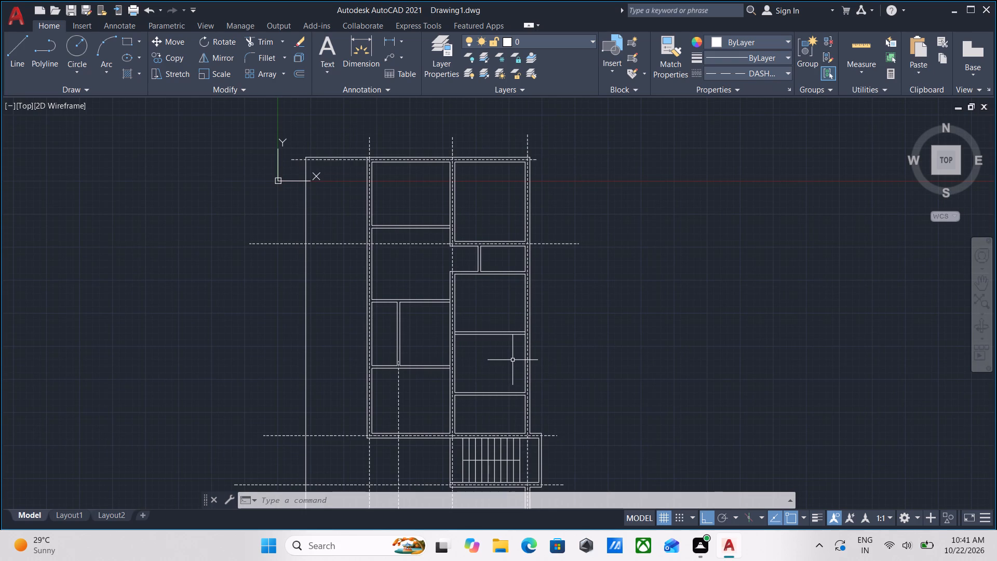
{"action": "scroll", "coordinate": [388, 350], "scroll_direction": "up", "scroll_amount": 2}
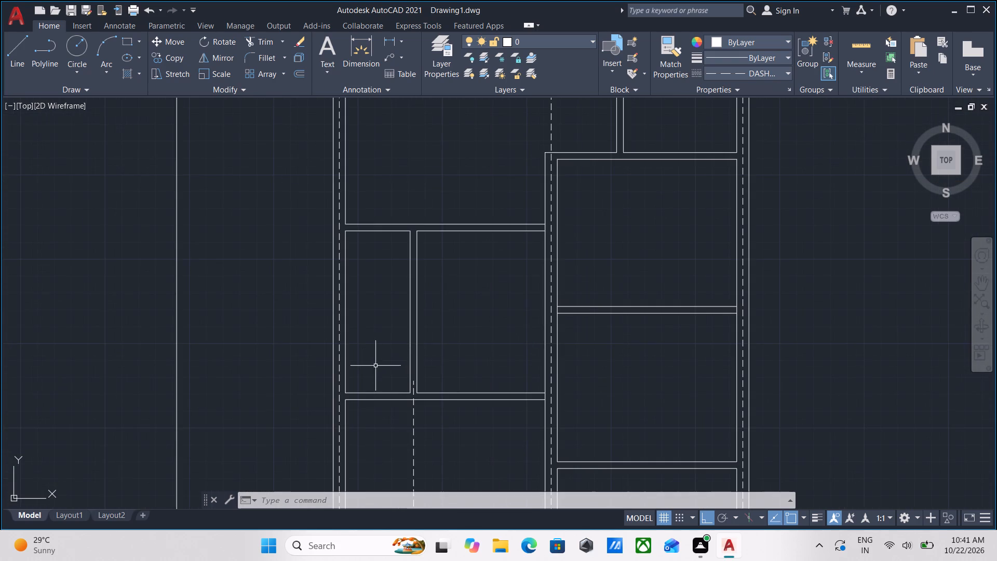
{"action": "middle_click_drag", "start_coordinate": [374, 367], "coordinate": [417, 365]}
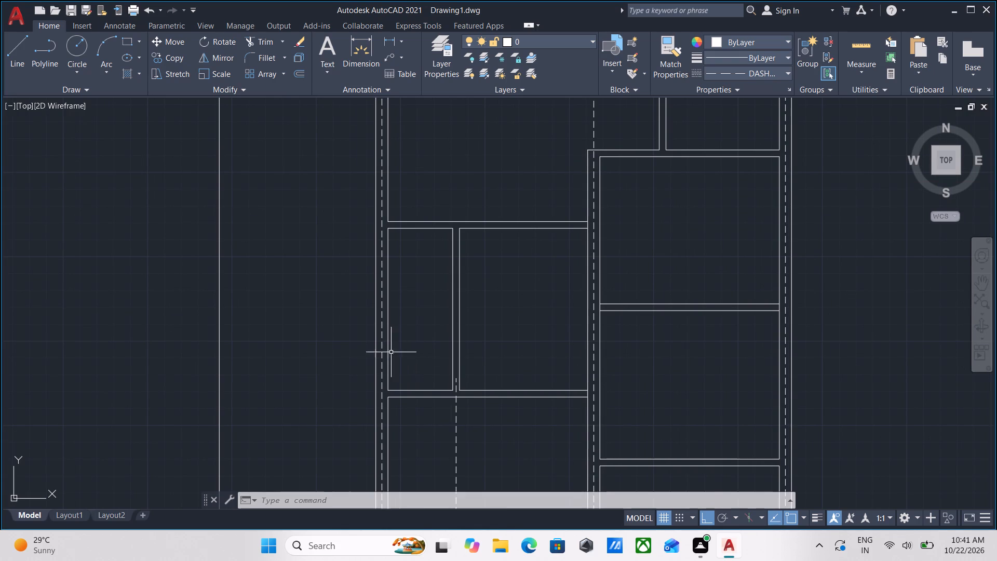
{"action": "scroll", "coordinate": [375, 347], "scroll_direction": "up", "scroll_amount": 1}
{"action": "scroll", "coordinate": [375, 347], "scroll_direction": "down", "scroll_amount": 1}
{"action": "middle_click_drag", "start_coordinate": [376, 347], "coordinate": [528, 372]}
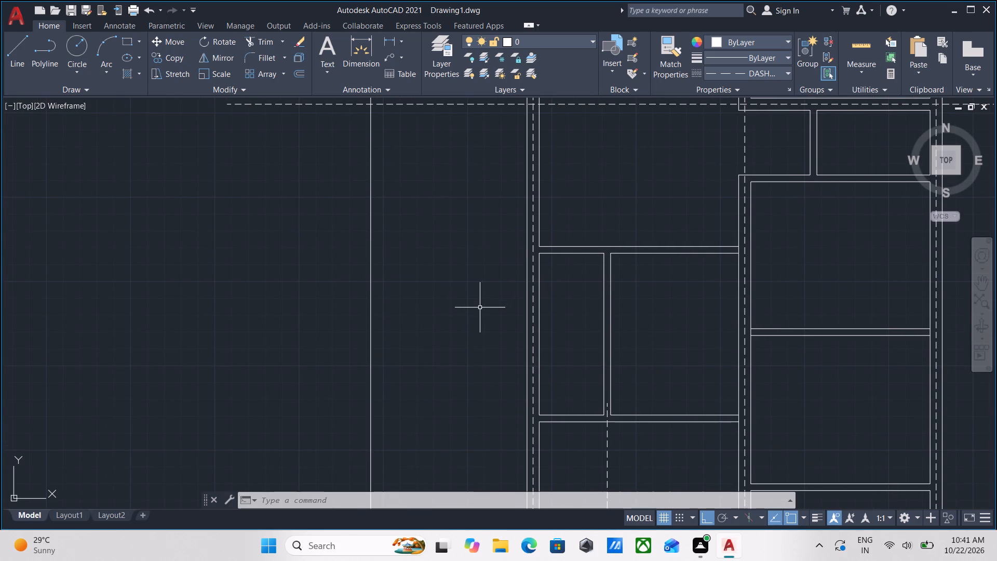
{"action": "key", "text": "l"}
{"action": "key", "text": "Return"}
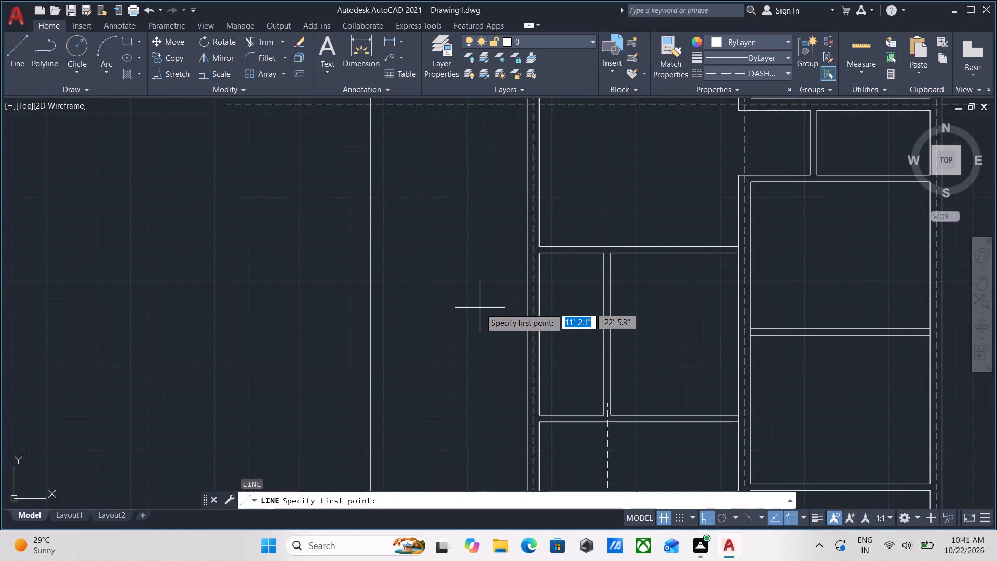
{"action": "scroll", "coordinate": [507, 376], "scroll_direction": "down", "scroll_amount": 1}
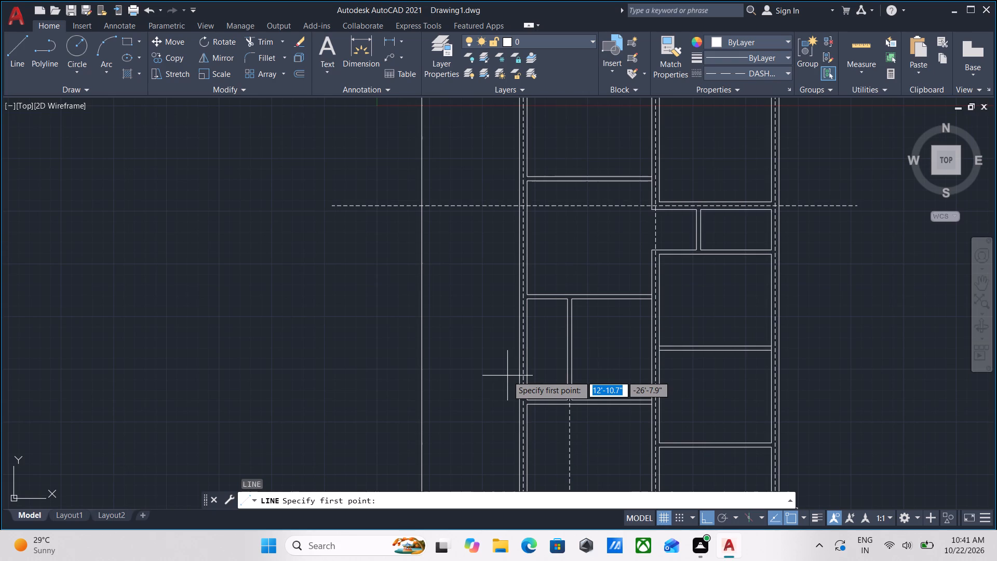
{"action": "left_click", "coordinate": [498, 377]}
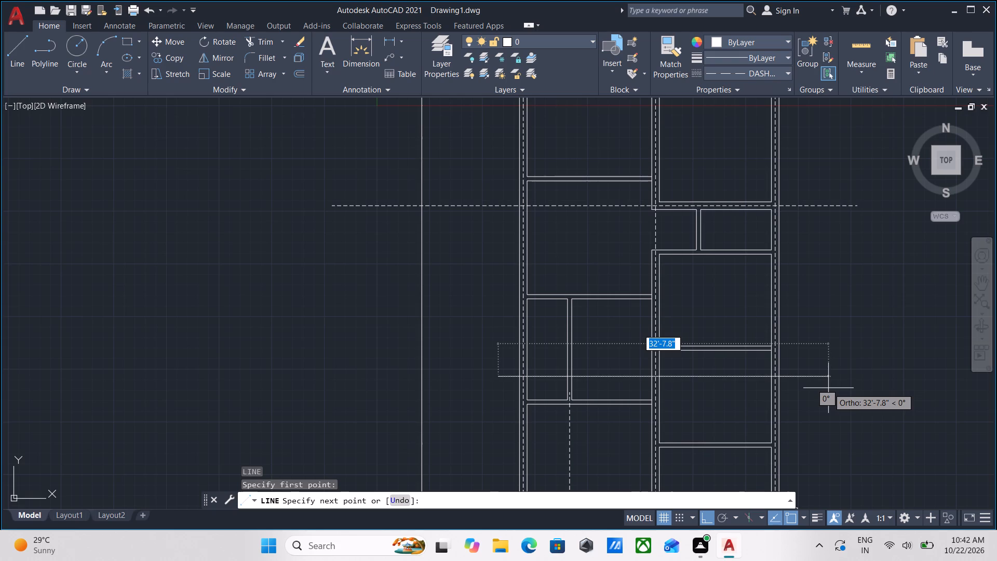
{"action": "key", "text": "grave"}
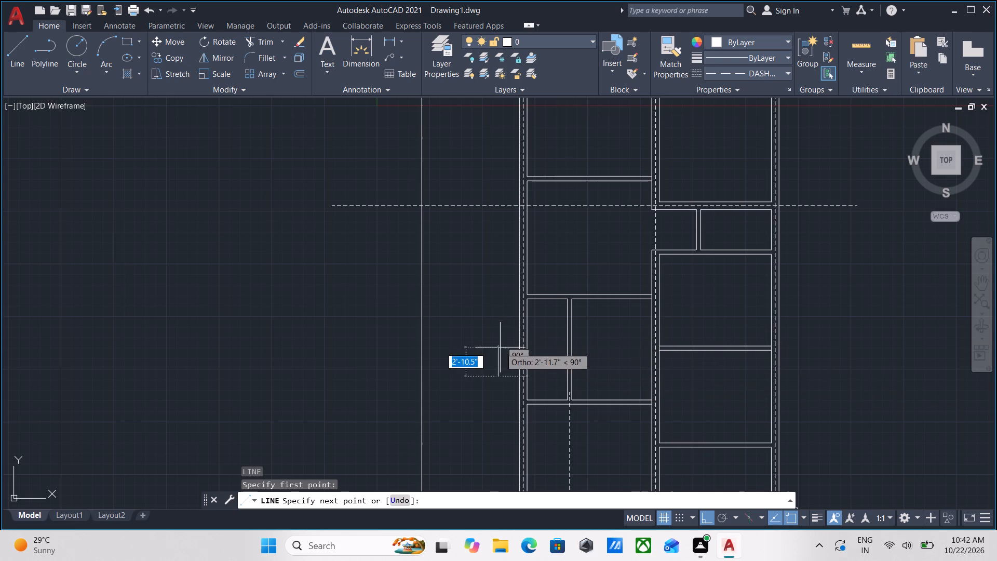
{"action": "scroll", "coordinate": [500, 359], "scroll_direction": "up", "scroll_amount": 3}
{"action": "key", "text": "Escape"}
Draw a horizontal line about 35'-5" long from just outside the west room wall, across the middle rooms, past the east wall.
{"action": "key", "text": "l"}
{"action": "key", "text": "Return"}
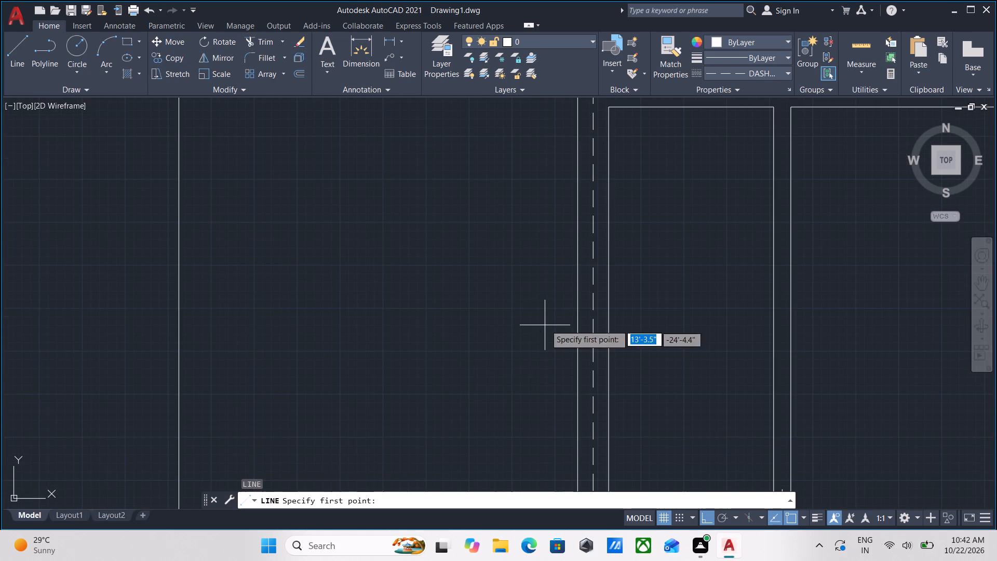
{"action": "scroll", "coordinate": [568, 327], "scroll_direction": "down", "scroll_amount": 3}
{"action": "left_click", "coordinate": [562, 350]}
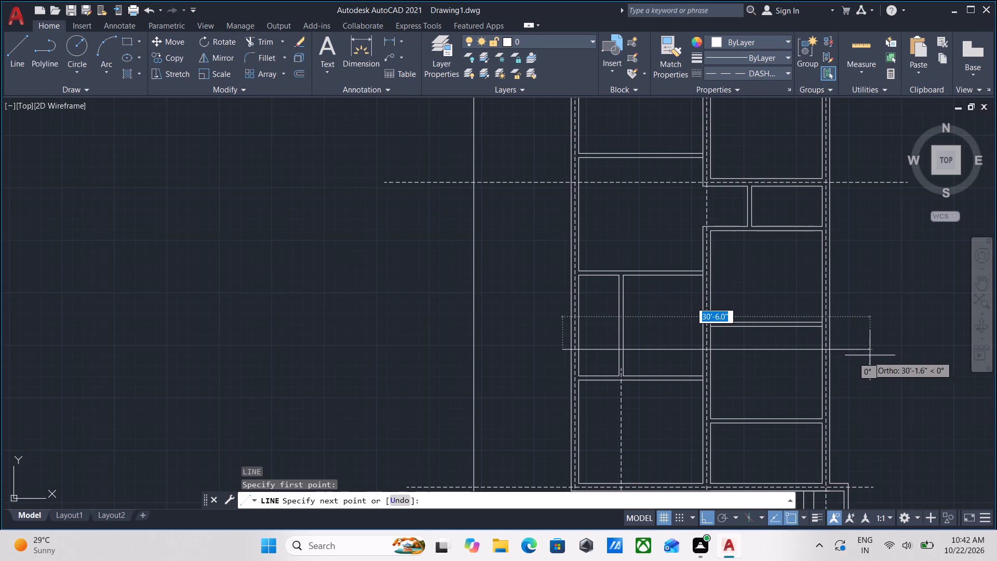
{"action": "middle_click_drag", "start_coordinate": [881, 354], "coordinate": [747, 350]}
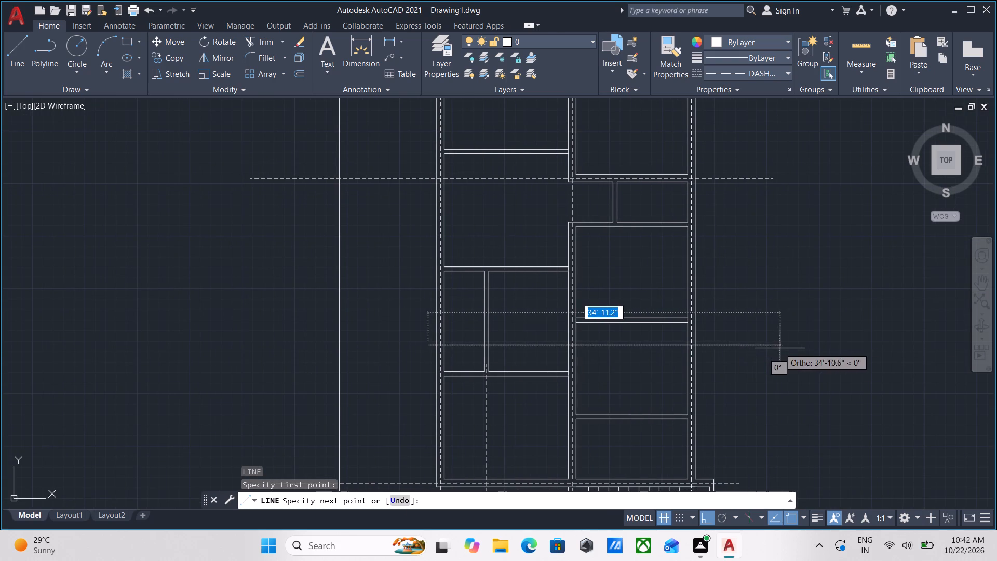
{"action": "left_click", "coordinate": [785, 348]}
{"action": "key", "text": "Escape"}
Stretch the west end of the new horizontal line straight outward about 18'-5", past the plan's western boundary line.
{"action": "scroll", "coordinate": [669, 358], "scroll_direction": "up", "scroll_amount": 2}
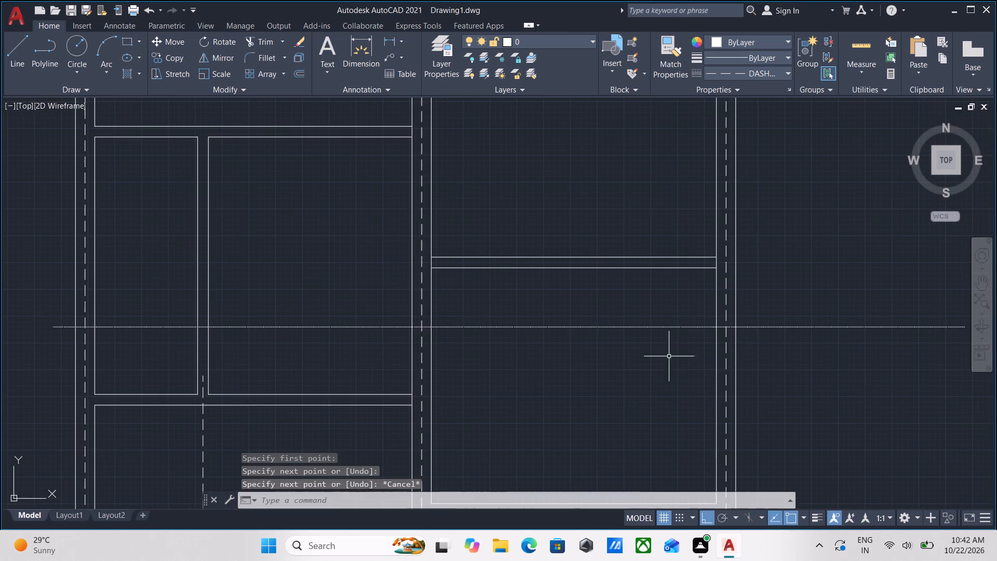
{"action": "left_click", "coordinate": [674, 352]}
{"action": "left_click", "coordinate": [630, 316]}
{"action": "middle_click_drag", "start_coordinate": [626, 317], "coordinate": [671, 375]}
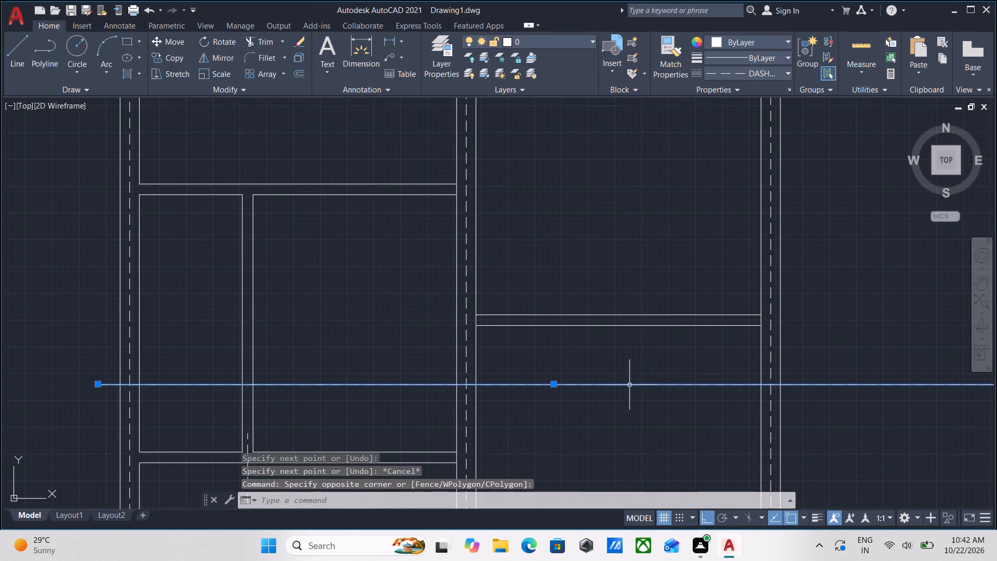
{"action": "middle_click_drag", "start_coordinate": [337, 352], "coordinate": [691, 336]}
{"action": "left_click", "coordinate": [453, 370]}
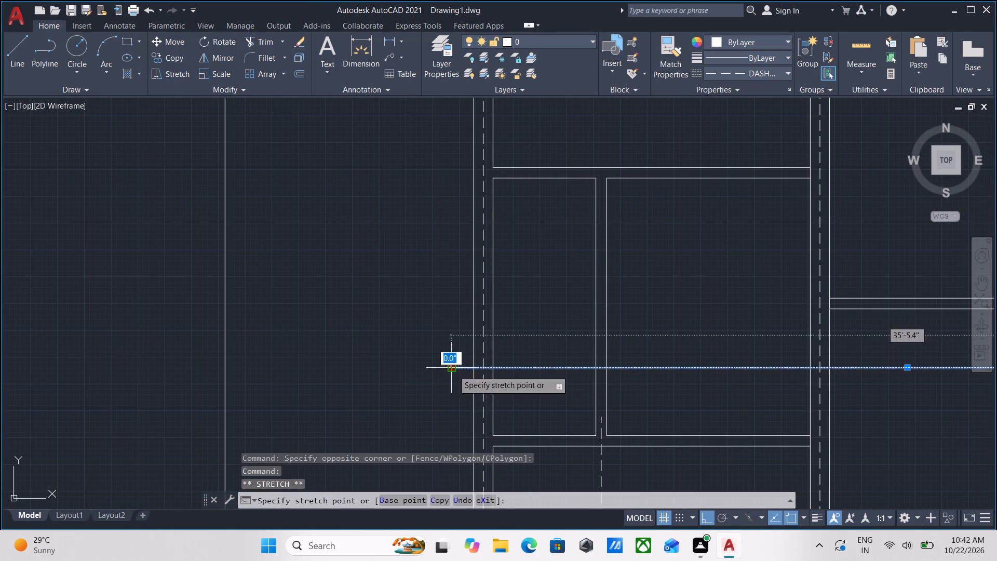
{"action": "scroll", "coordinate": [328, 360], "scroll_direction": "down", "scroll_amount": 1}
{"action": "middle_click_drag", "start_coordinate": [328, 360], "coordinate": [496, 368]}
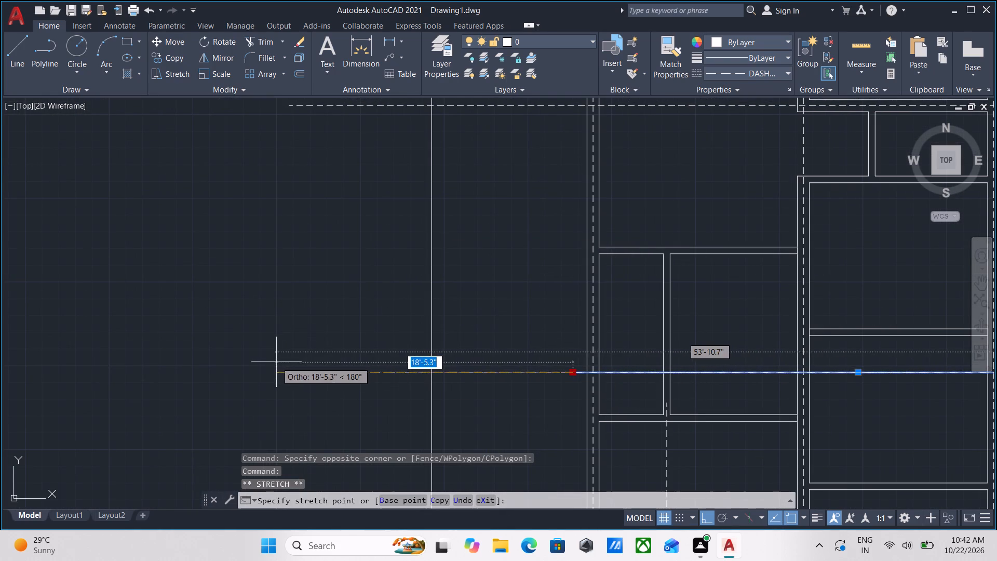
{"action": "left_click", "coordinate": [275, 362]}
{"action": "key", "text": "Escape"}
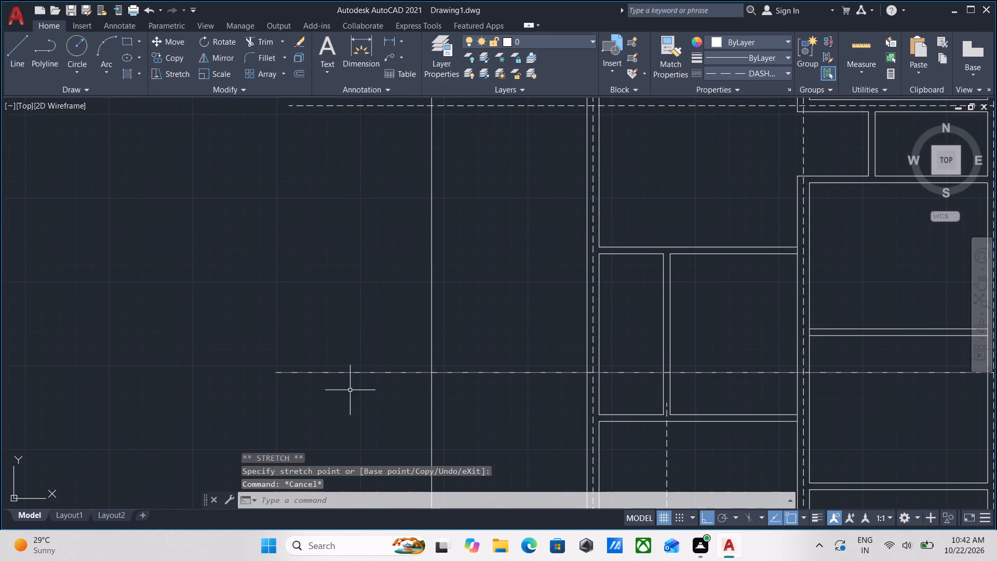
Set the linetype scale of the new horizontal line across the middle rooms to 10.
{"action": "left_click", "coordinate": [350, 390]}
{"action": "left_click", "coordinate": [334, 344]}
{"action": "key", "text": "ctrl+1"}
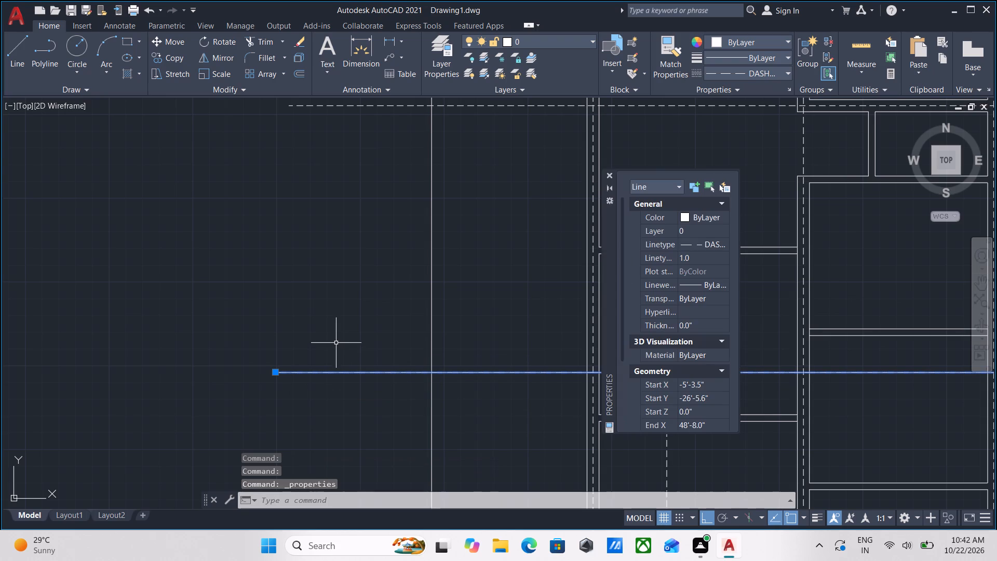
{"action": "left_click", "coordinate": [698, 256]}
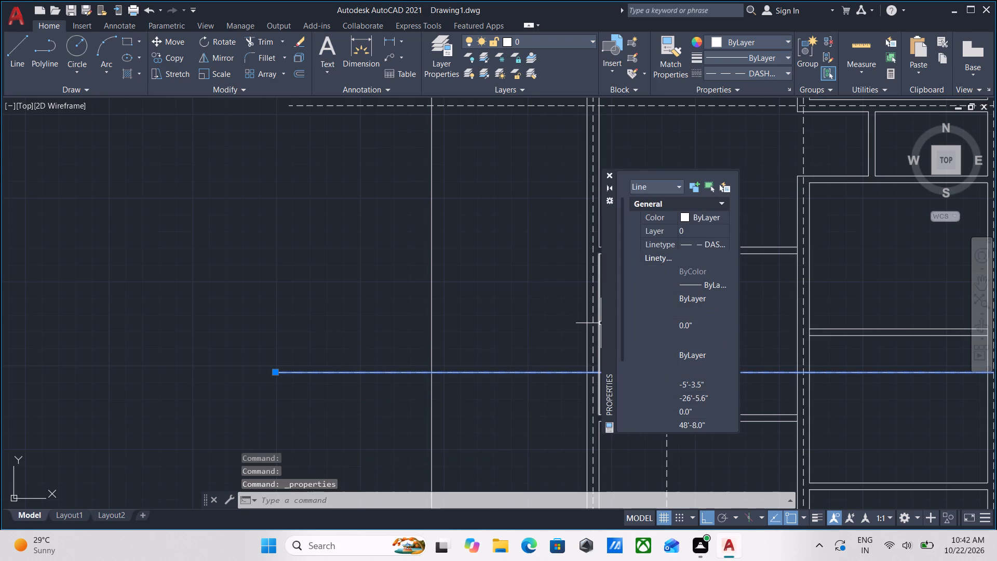
{"action": "type", "text": "10"}
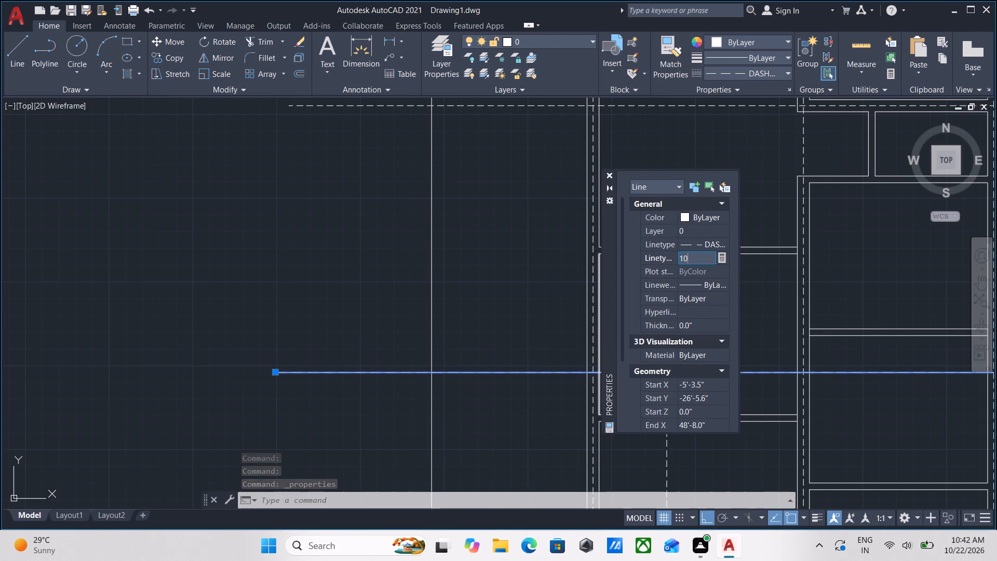
{"action": "key", "text": "Return"}
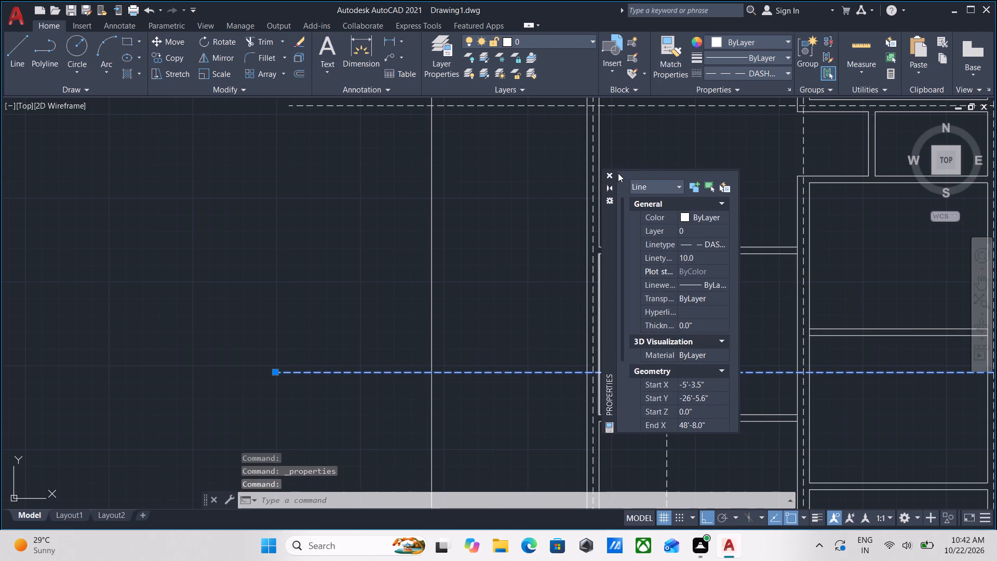
{"action": "left_click", "coordinate": [609, 174]}
{"action": "scroll", "coordinate": [638, 316], "scroll_direction": "down", "scroll_amount": 2}
{"action": "middle_click_drag", "start_coordinate": [642, 318], "coordinate": [506, 340]}
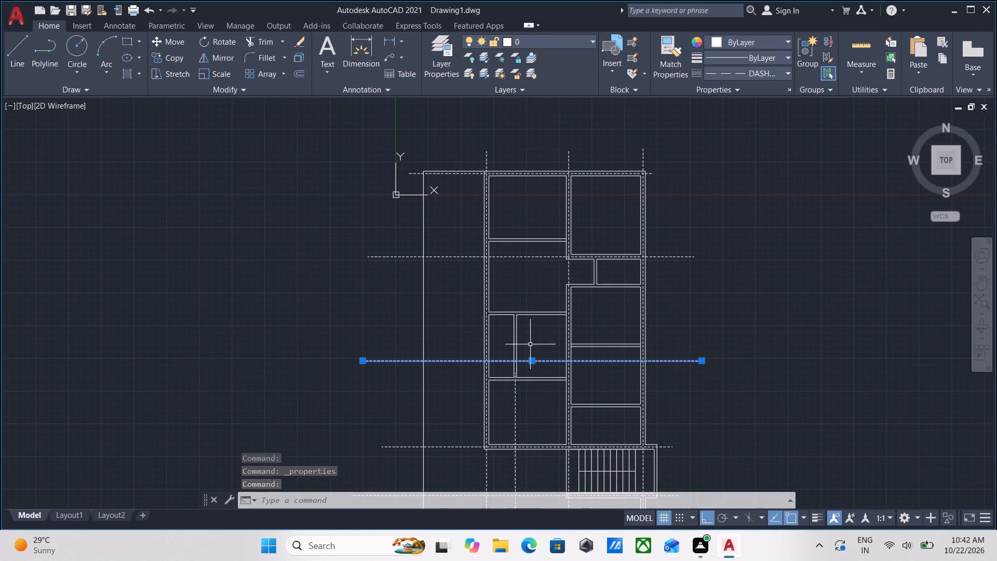
{"action": "key", "text": "Escape"}
{"action": "scroll", "coordinate": [595, 363], "scroll_direction": "up", "scroll_amount": 2}
{"action": "middle_click_drag", "start_coordinate": [583, 344], "coordinate": [651, 297]}
{"action": "scroll", "coordinate": [734, 368], "scroll_direction": "down", "scroll_amount": 1}
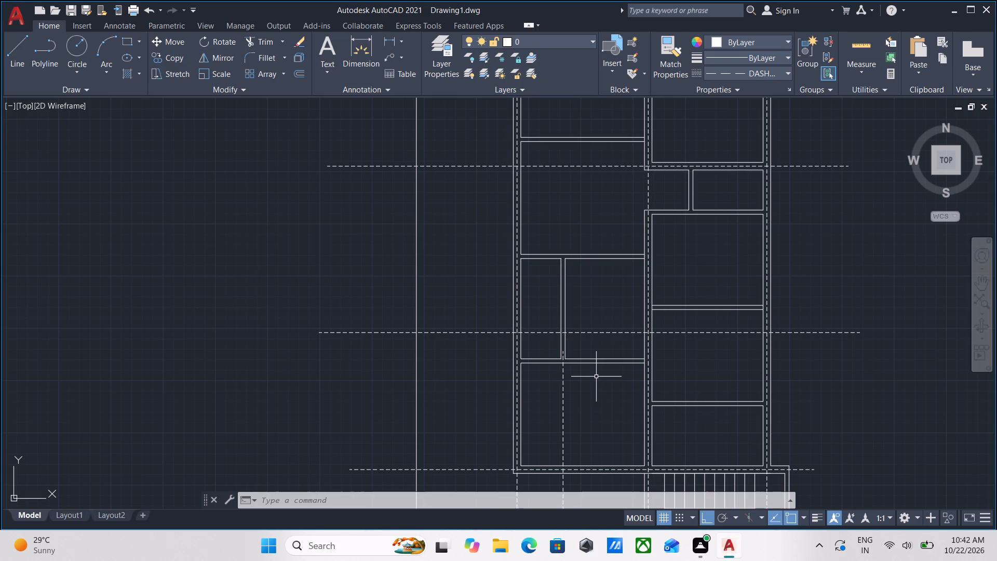
Examine the plan from the staircase up to the north-west corner to find which walls are still incomplete.
{"action": "scroll", "coordinate": [598, 376], "scroll_direction": "down", "scroll_amount": 1}
{"action": "scroll", "coordinate": [594, 412], "scroll_direction": "up", "scroll_amount": 2}
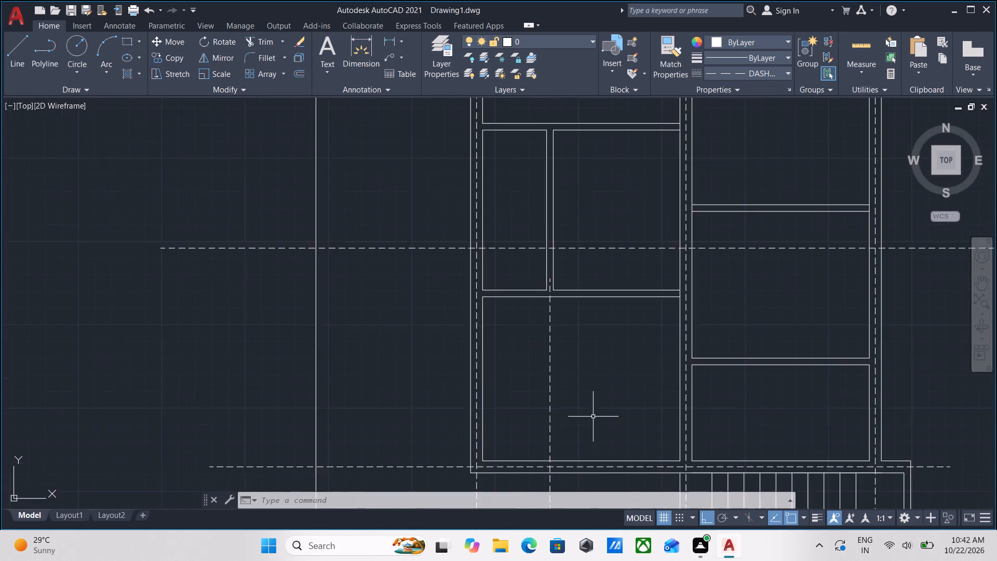
{"action": "scroll", "coordinate": [593, 417], "scroll_direction": "down", "scroll_amount": 1}
{"action": "middle_click_drag", "start_coordinate": [593, 414], "coordinate": [592, 346]}
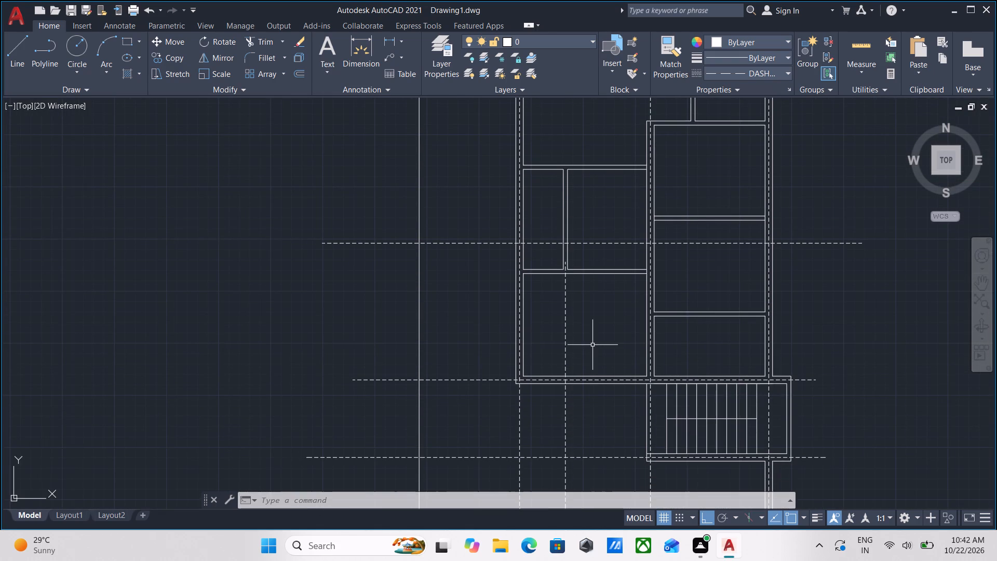
{"action": "middle_click_drag", "start_coordinate": [592, 347], "coordinate": [582, 438]}
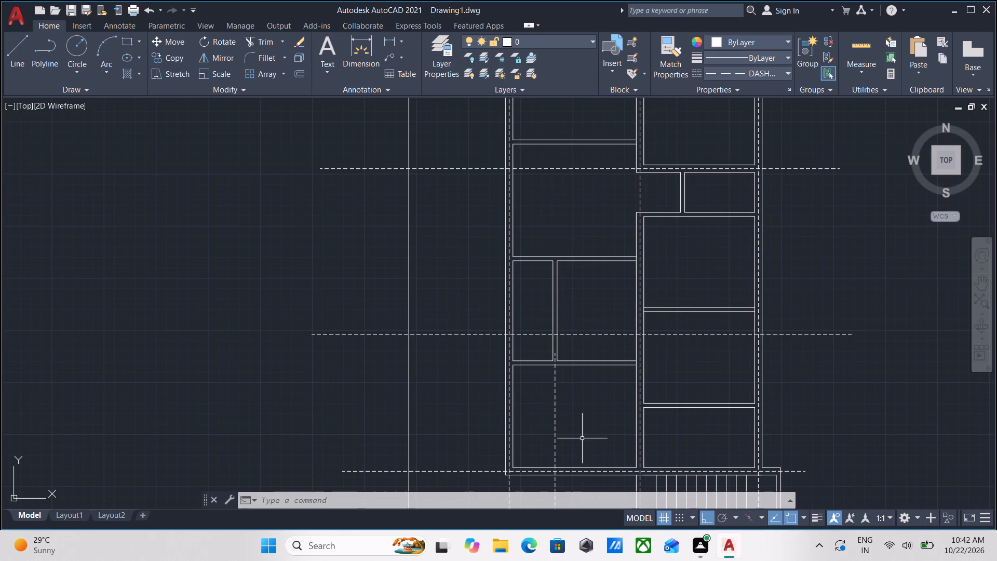
{"action": "scroll", "coordinate": [611, 407], "scroll_direction": "up", "scroll_amount": 2}
{"action": "scroll", "coordinate": [616, 399], "scroll_direction": "down", "scroll_amount": 2}
{"action": "middle_click_drag", "start_coordinate": [616, 399], "coordinate": [573, 448]}
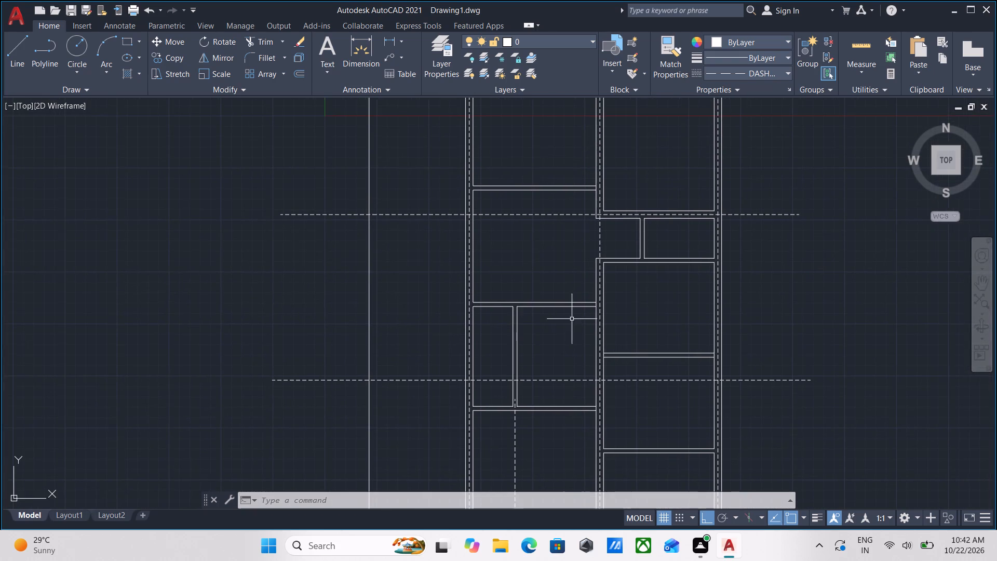
{"action": "middle_click_drag", "start_coordinate": [569, 323], "coordinate": [537, 418]}
{"action": "scroll", "coordinate": [559, 354], "scroll_direction": "down", "scroll_amount": 1}
{"action": "scroll", "coordinate": [538, 415], "scroll_direction": "up", "scroll_amount": 1}
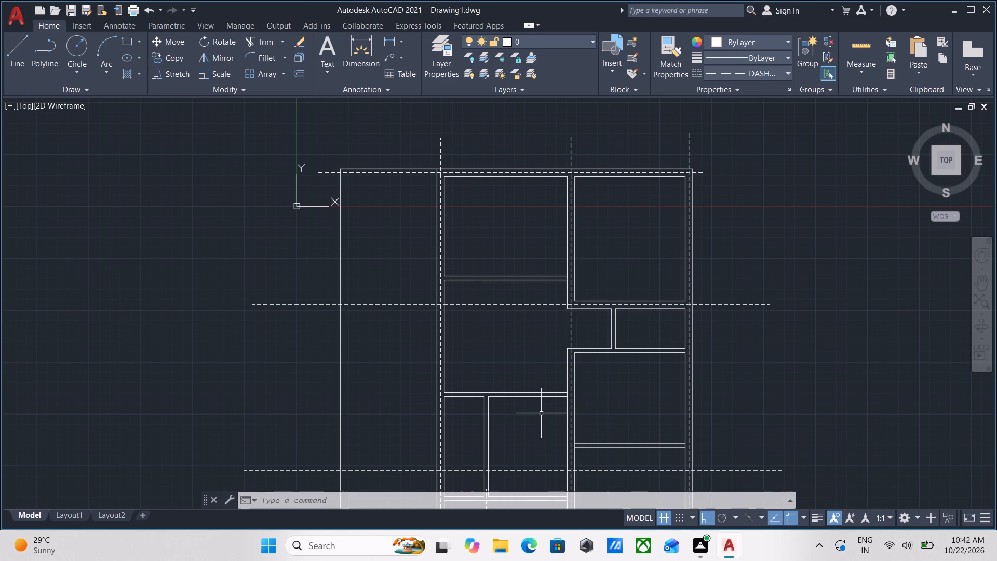
{"action": "scroll", "coordinate": [543, 412], "scroll_direction": "down", "scroll_amount": 1}
{"action": "middle_click_drag", "start_coordinate": [543, 412], "coordinate": [547, 479]}
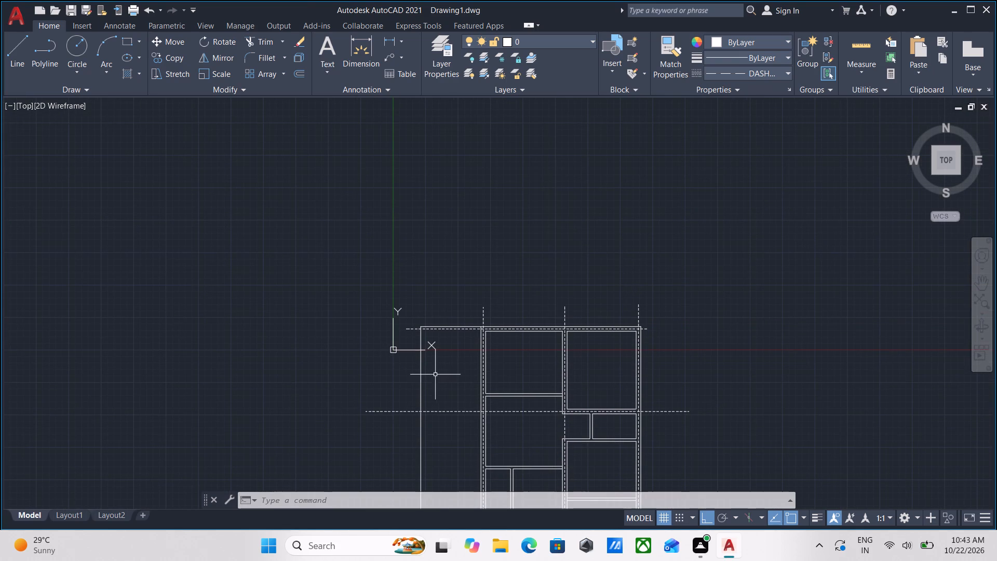
{"action": "scroll", "coordinate": [433, 375], "scroll_direction": "up", "scroll_amount": 2}
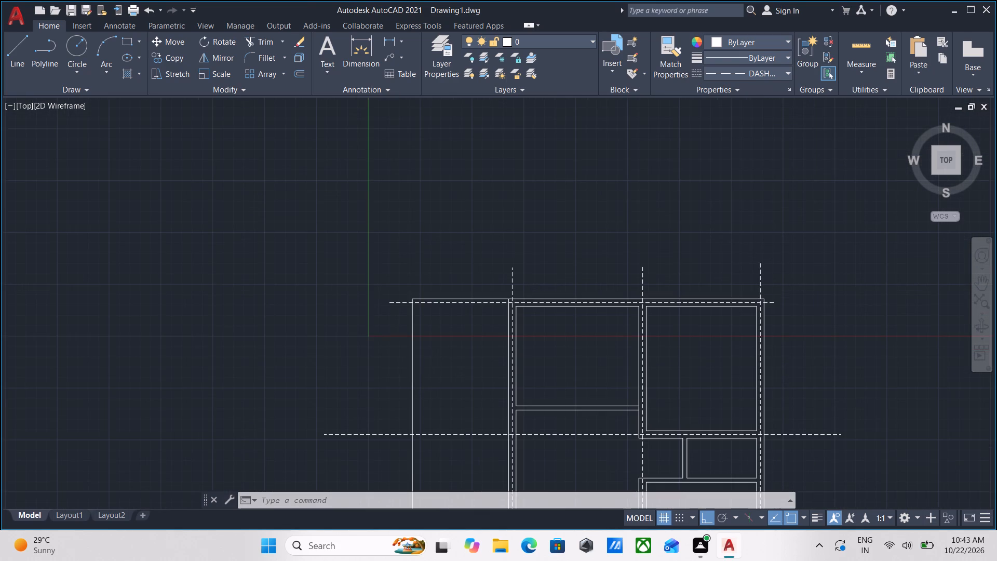
{"action": "middle_click_drag", "start_coordinate": [470, 383], "coordinate": [537, 348]}
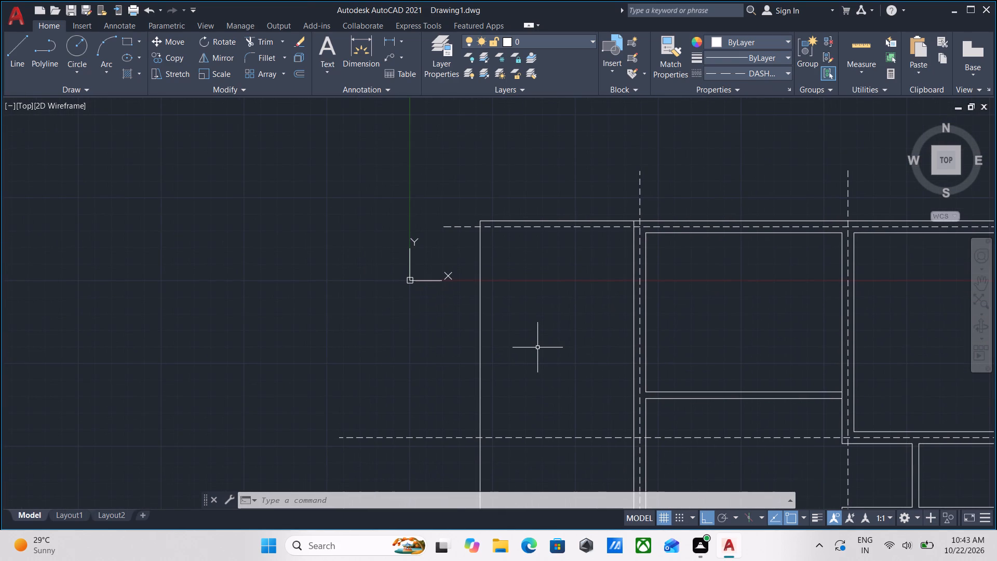
{"action": "scroll", "coordinate": [515, 355], "scroll_direction": "up", "scroll_amount": 1}
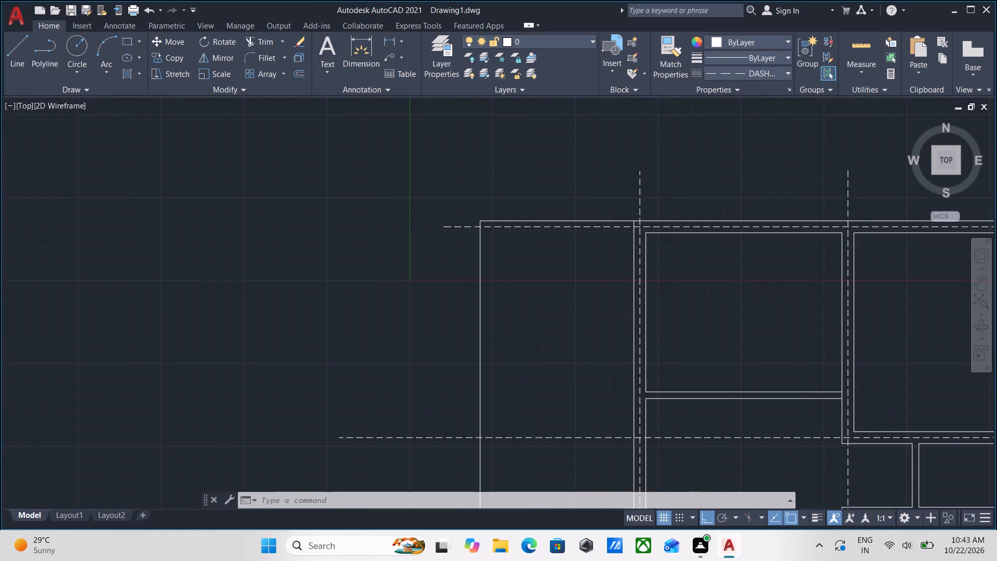
{"action": "scroll", "coordinate": [446, 362], "scroll_direction": "down", "scroll_amount": 1}
{"action": "middle_click_drag", "start_coordinate": [446, 362], "coordinate": [475, 360]}
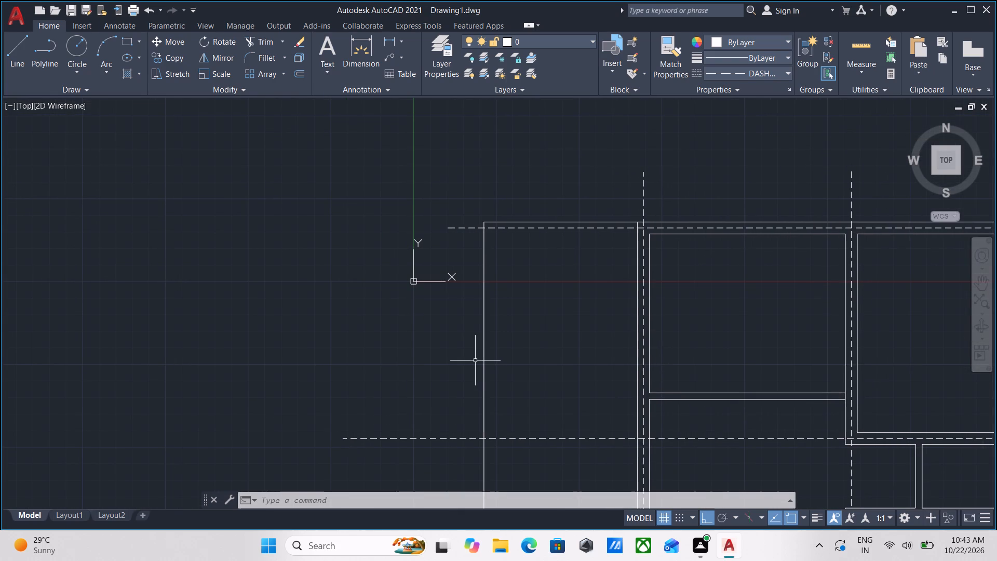
{"action": "scroll", "coordinate": [484, 357], "scroll_direction": "down", "scroll_amount": 1}
{"action": "middle_click_drag", "start_coordinate": [484, 357], "coordinate": [491, 329]}
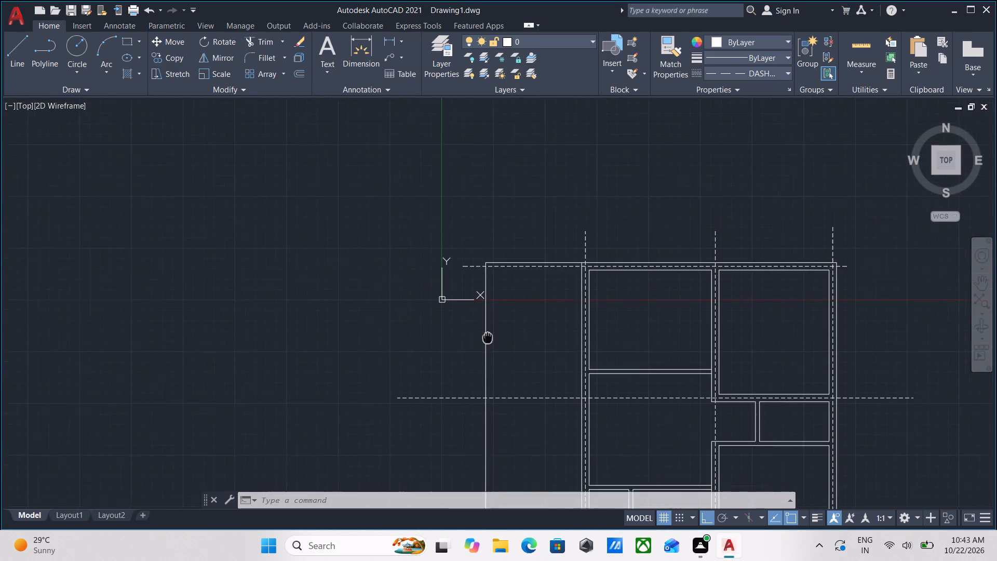
{"action": "middle_click_drag", "start_coordinate": [491, 329], "coordinate": [503, 303]}
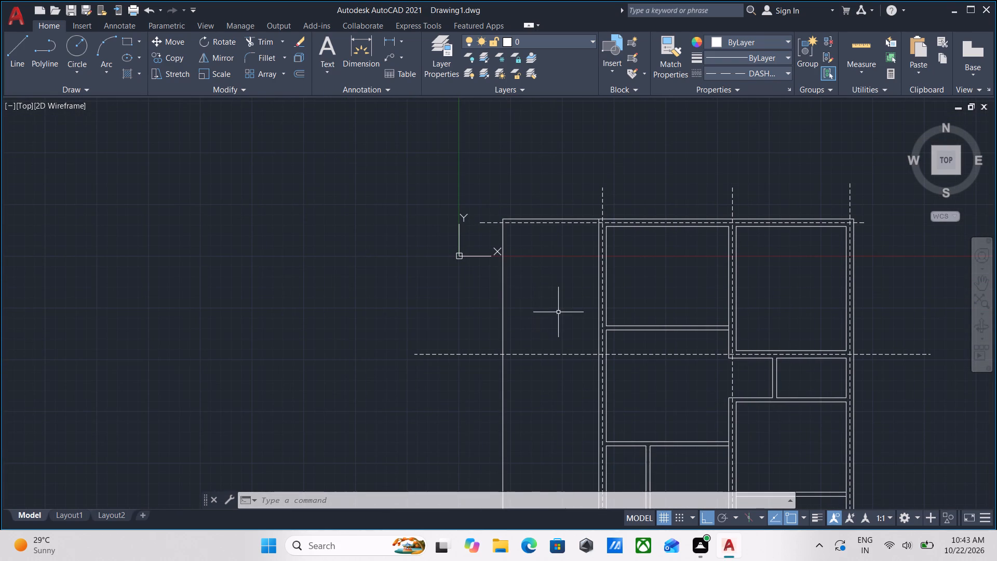
Offset the plan's western boundary line 9" inward, toward the rooms, to give the west wall its thickness.
{"action": "scroll", "coordinate": [581, 336], "scroll_direction": "up", "scroll_amount": 2}
{"action": "middle_click_drag", "start_coordinate": [513, 332], "coordinate": [617, 464]}
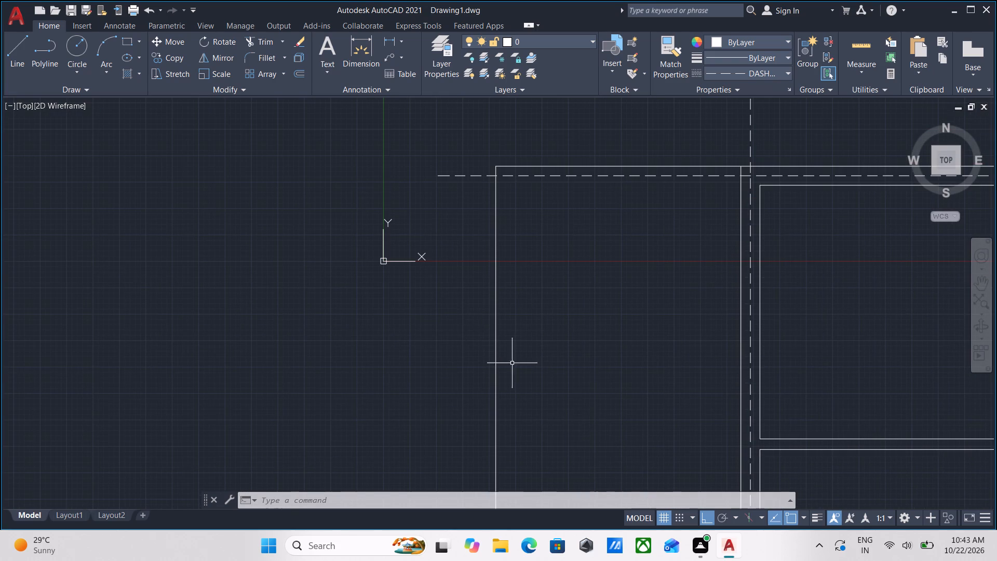
{"action": "left_click", "coordinate": [511, 348]}
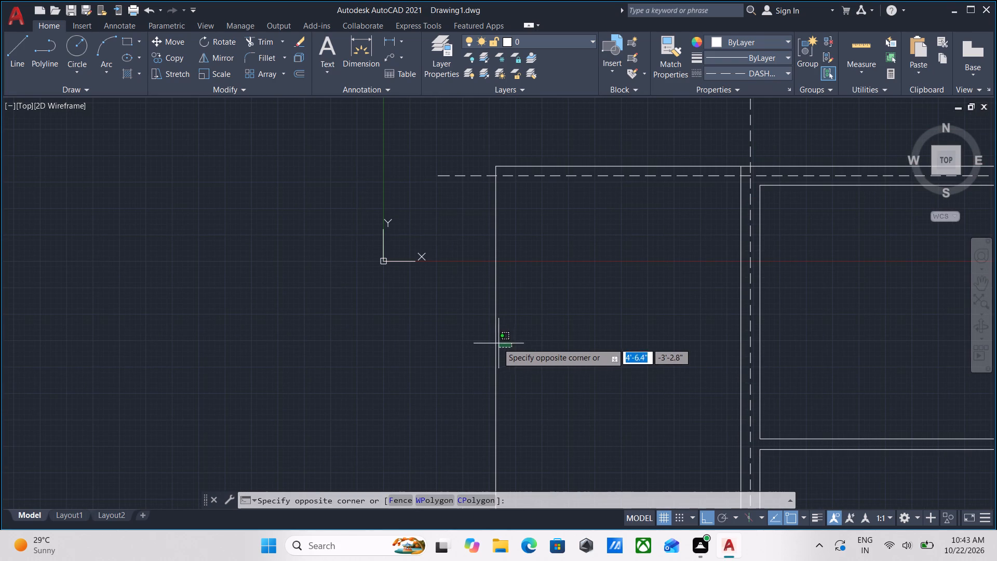
{"action": "left_click", "coordinate": [476, 338]}
{"action": "scroll", "coordinate": [619, 352], "scroll_direction": "down", "scroll_amount": 1}
{"action": "middle_click_drag", "start_coordinate": [619, 352], "coordinate": [635, 311]}
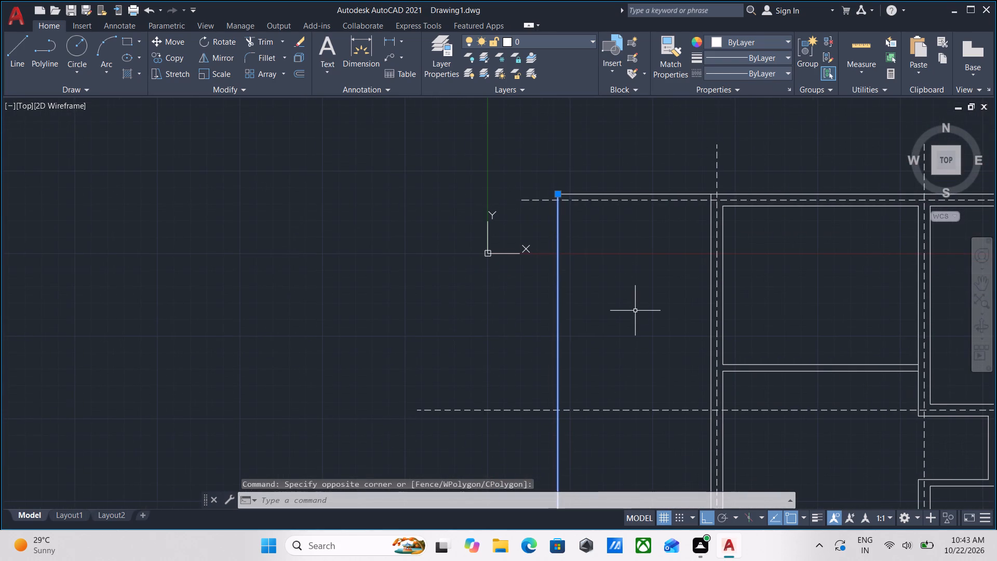
{"action": "key", "text": "o"}
{"action": "key", "text": "Return"}
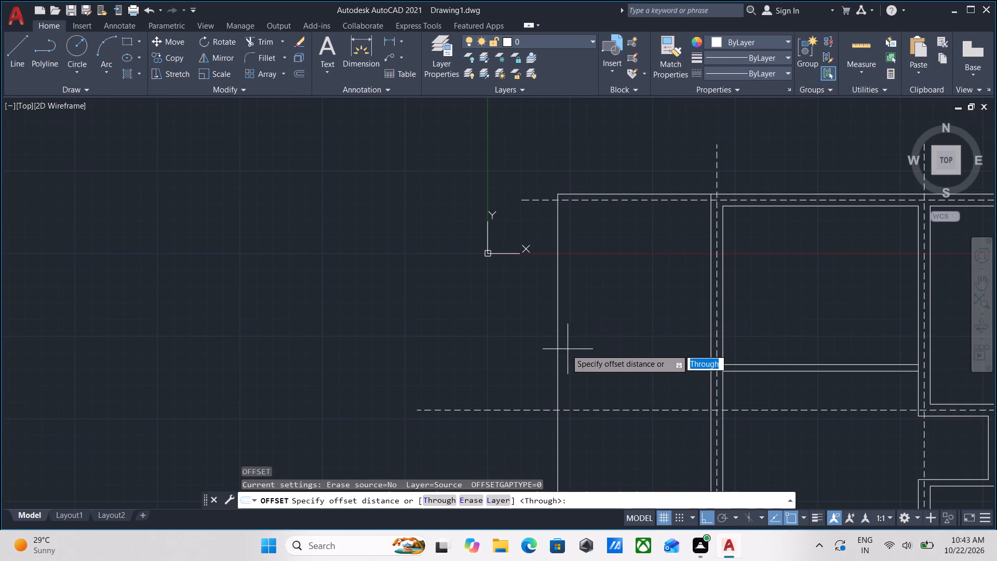
{"action": "left_click", "coordinate": [560, 349]}
{"action": "left_click", "coordinate": [586, 350]}
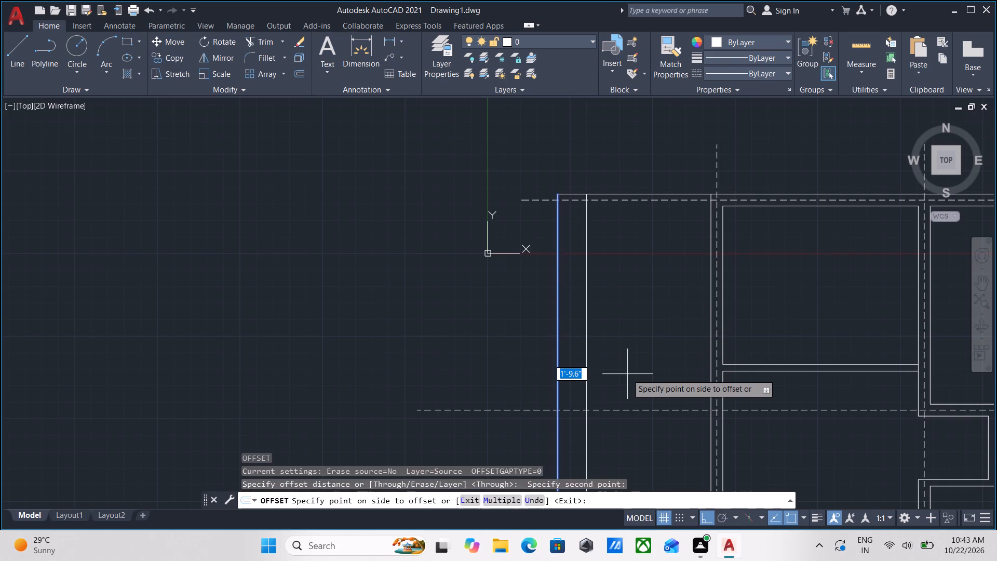
{"action": "key", "text": "9"}
{"action": "key", "text": "shift+quotedbl"}
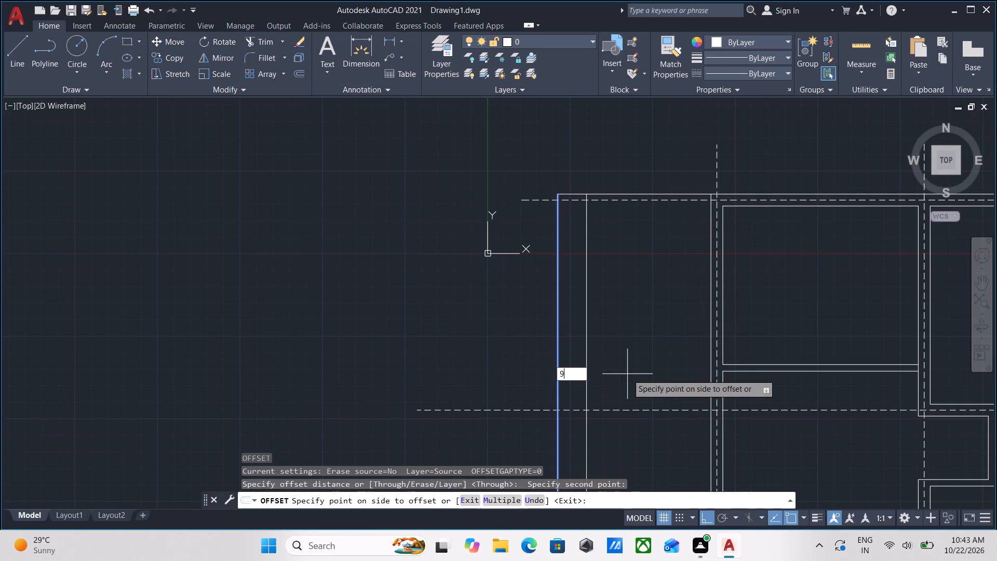
{"action": "key", "text": "Return"}
Examine the west wall's two lines along their full length, from the north corner to the south boundary and back.
{"action": "scroll", "coordinate": [632, 198], "scroll_direction": "up", "scroll_amount": 3}
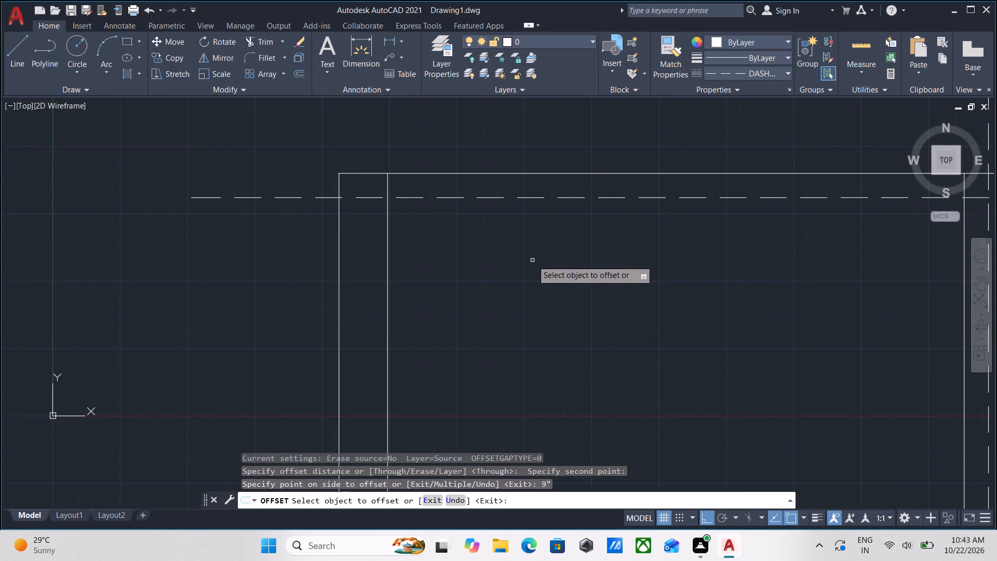
{"action": "scroll", "coordinate": [532, 260], "scroll_direction": "down", "scroll_amount": 2}
{"action": "middle_click_drag", "start_coordinate": [571, 290], "coordinate": [415, 291]}
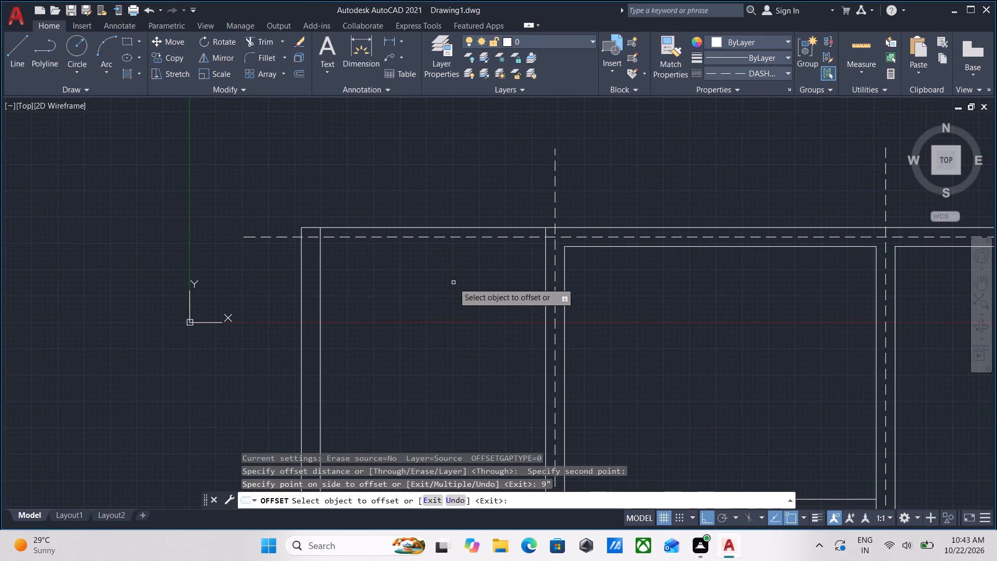
{"action": "scroll", "coordinate": [453, 283], "scroll_direction": "down", "scroll_amount": 1}
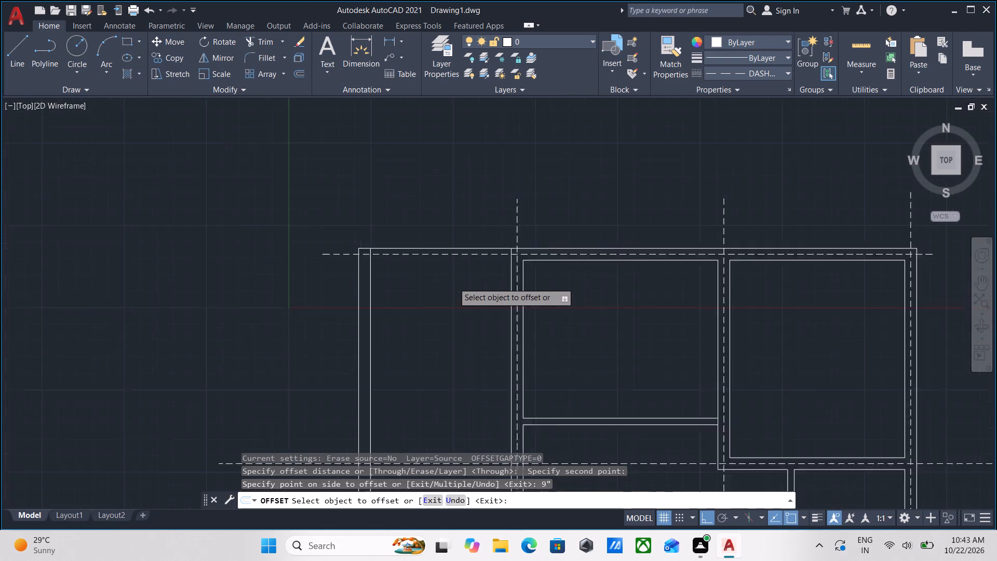
{"action": "scroll", "coordinate": [453, 283], "scroll_direction": "down", "scroll_amount": 1}
{"action": "middle_click_drag", "start_coordinate": [453, 283], "coordinate": [504, 167]}
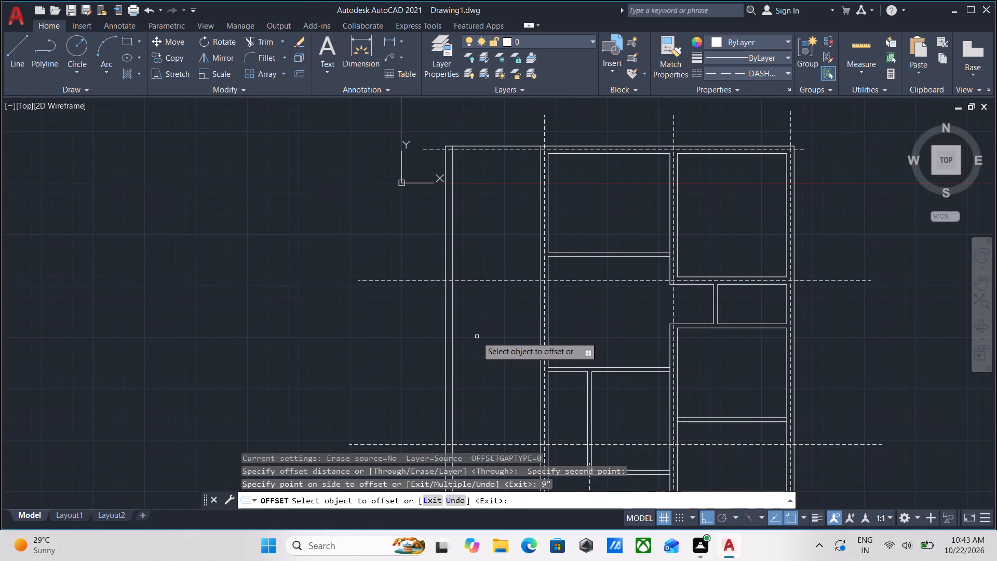
{"action": "middle_click_drag", "start_coordinate": [477, 337], "coordinate": [533, 327]}
{"action": "middle_click_drag", "start_coordinate": [547, 315], "coordinate": [548, 314]}
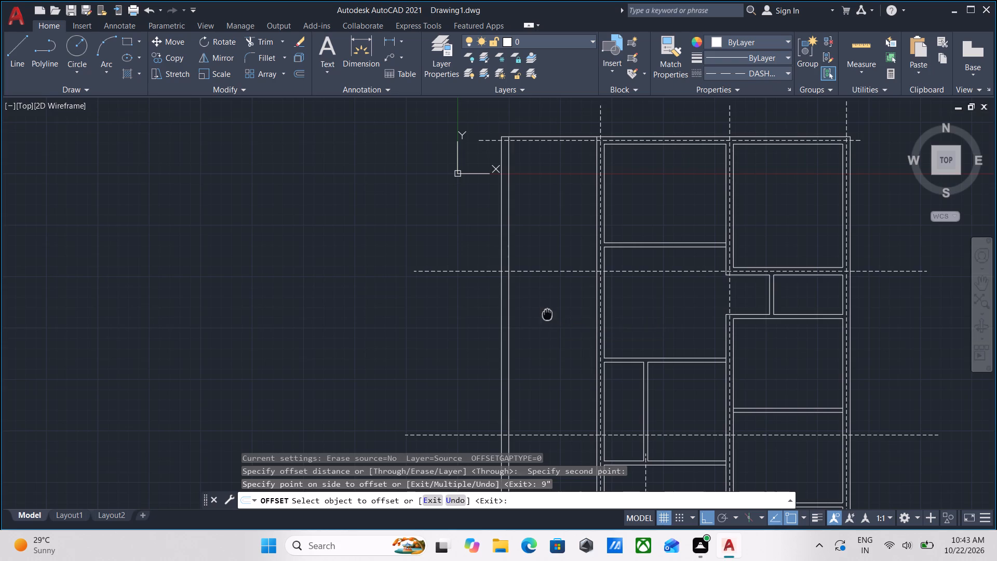
{"action": "middle_click_drag", "start_coordinate": [548, 314], "coordinate": [572, 178]}
{"action": "middle_click_drag", "start_coordinate": [565, 358], "coordinate": [573, 226]}
{"action": "middle_click_drag", "start_coordinate": [560, 244], "coordinate": [559, 191]}
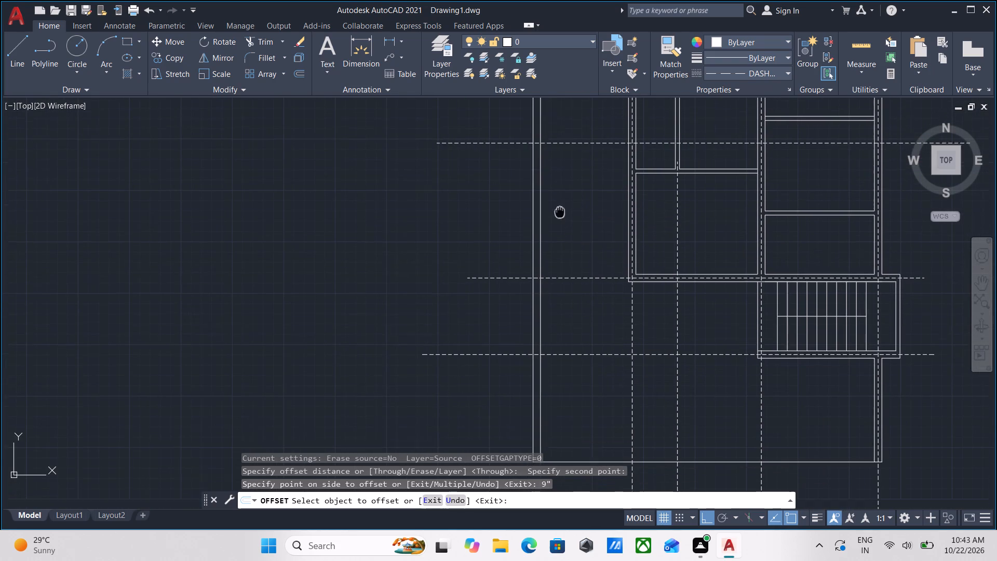
{"action": "middle_click_drag", "start_coordinate": [559, 191], "coordinate": [559, 146]}
{"action": "scroll", "coordinate": [555, 363], "scroll_direction": "up", "scroll_amount": 2}
{"action": "scroll", "coordinate": [559, 359], "scroll_direction": "down", "scroll_amount": 1}
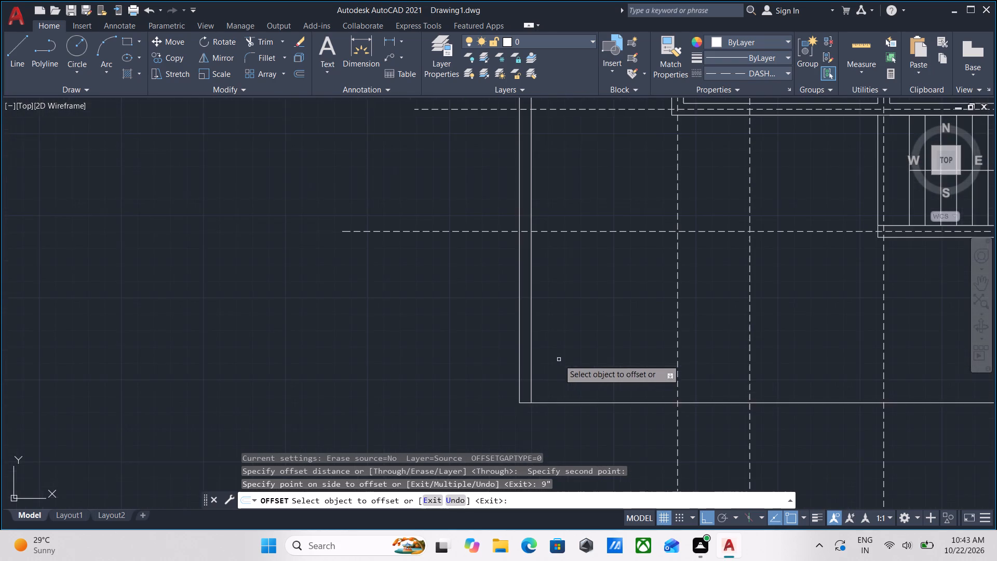
{"action": "middle_click_drag", "start_coordinate": [559, 359], "coordinate": [562, 382]}
{"action": "scroll", "coordinate": [577, 373], "scroll_direction": "down", "scroll_amount": 2}
{"action": "middle_click_drag", "start_coordinate": [577, 373], "coordinate": [507, 358]}
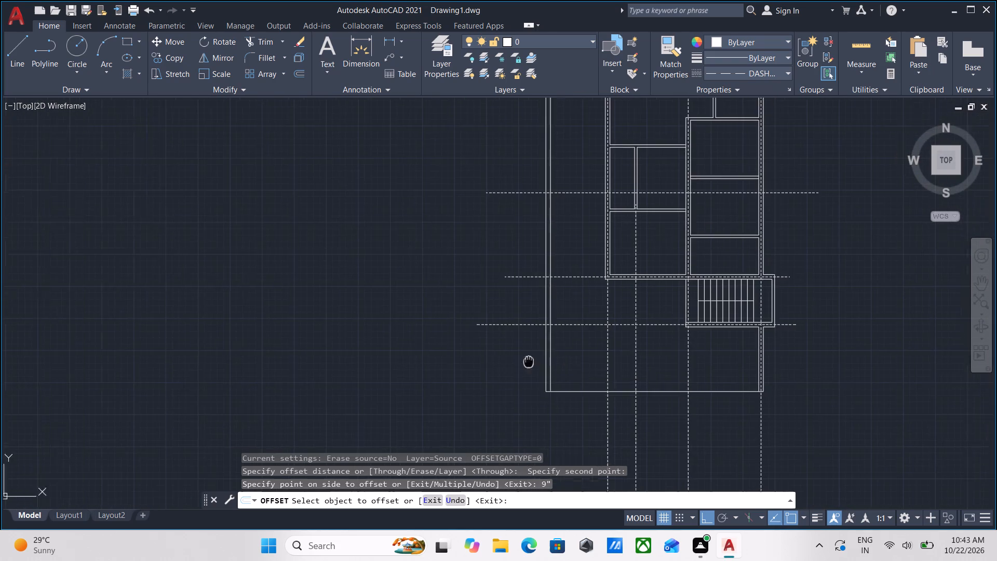
{"action": "middle_click_drag", "start_coordinate": [507, 358], "coordinate": [494, 358]}
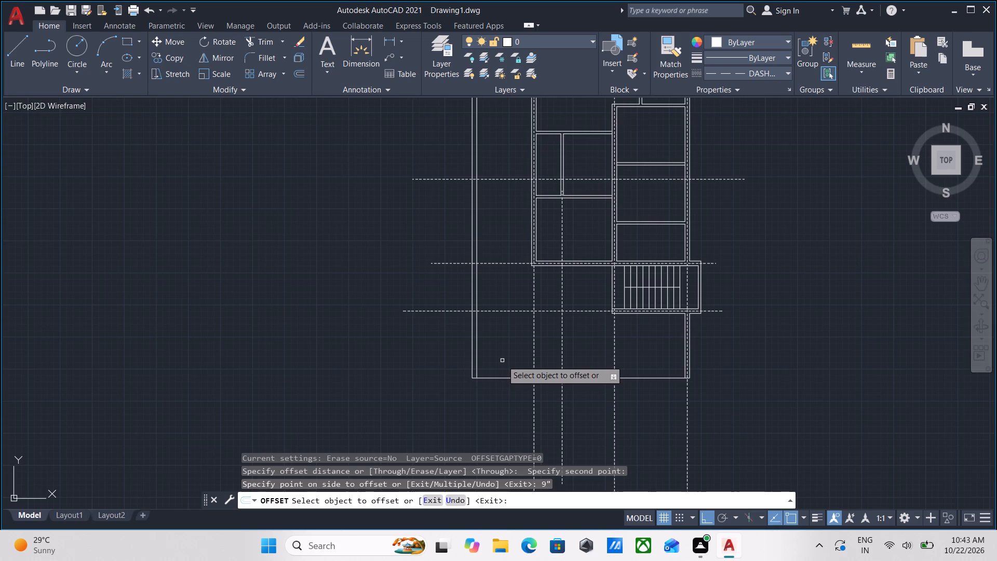
{"action": "middle_click_drag", "start_coordinate": [502, 360], "coordinate": [444, 349]}
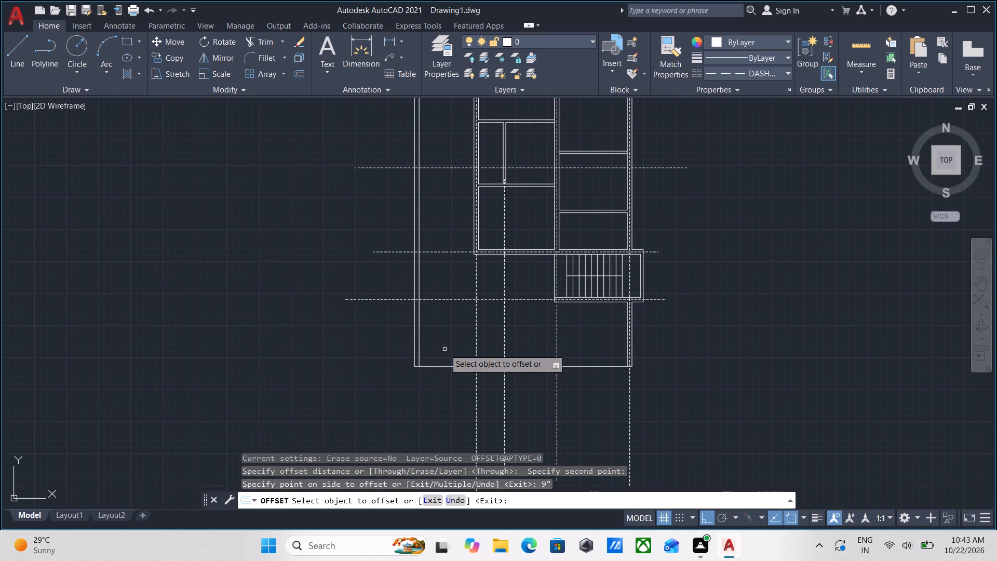
{"action": "scroll", "coordinate": [471, 293], "scroll_direction": "up", "scroll_amount": 1}
{"action": "scroll", "coordinate": [455, 319], "scroll_direction": "down", "scroll_amount": 1}
{"action": "middle_click_drag", "start_coordinate": [450, 332], "coordinate": [480, 408]}
{"action": "middle_click_drag", "start_coordinate": [473, 191], "coordinate": [473, 358]}
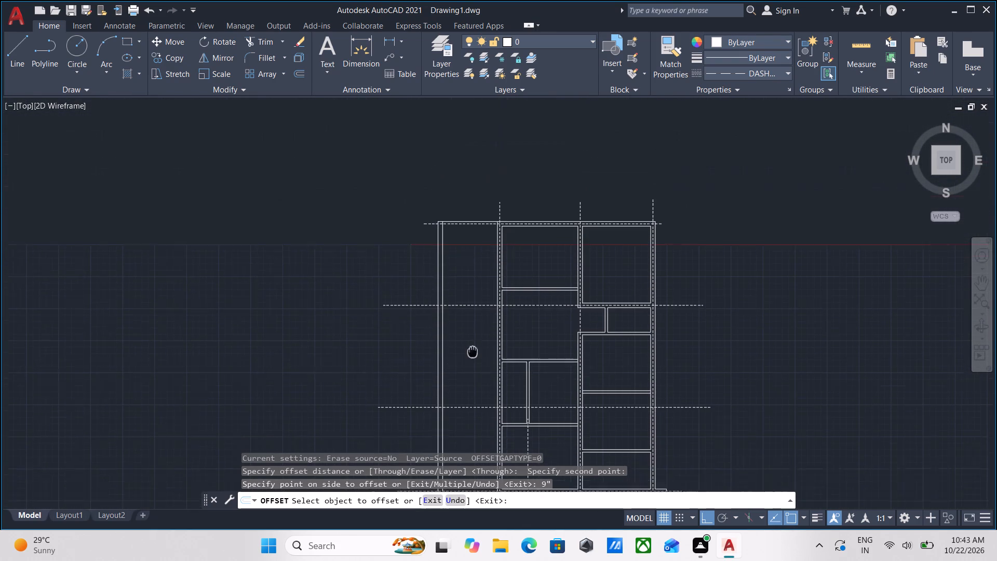
{"action": "middle_click_drag", "start_coordinate": [473, 358], "coordinate": [473, 361]}
{"action": "scroll", "coordinate": [473, 361], "scroll_direction": "up", "scroll_amount": 2}
{"action": "scroll", "coordinate": [473, 361], "scroll_direction": "down", "scroll_amount": 1}
{"action": "middle_click_drag", "start_coordinate": [472, 362], "coordinate": [469, 346]}
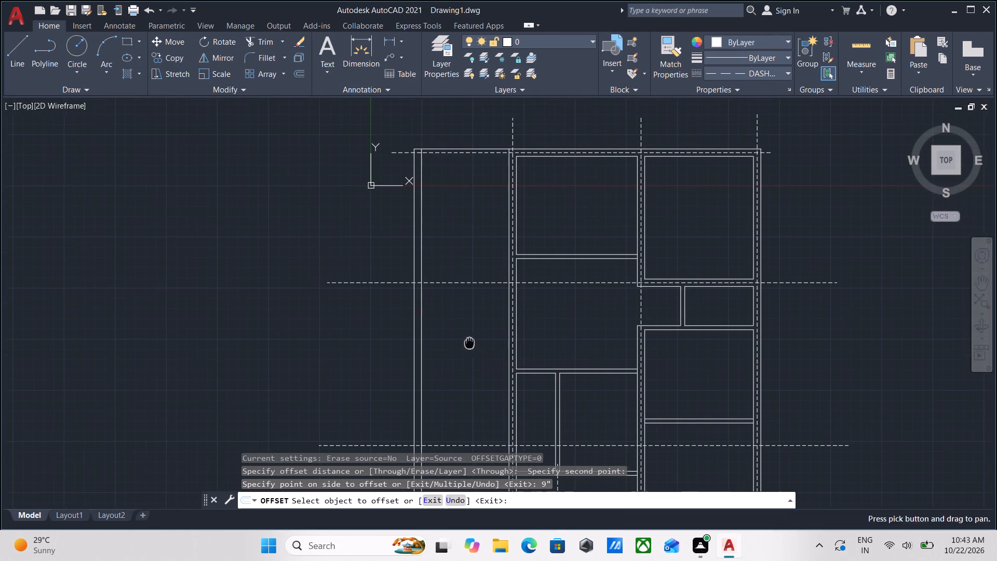
{"action": "scroll", "coordinate": [468, 339], "scroll_direction": "down", "scroll_amount": 2}
{"action": "middle_click_drag", "start_coordinate": [468, 339], "coordinate": [465, 273]}
{"action": "scroll", "coordinate": [455, 337], "scroll_direction": "up", "scroll_amount": 3}
{"action": "scroll", "coordinate": [467, 329], "scroll_direction": "down", "scroll_amount": 1}
{"action": "middle_click_drag", "start_coordinate": [467, 329], "coordinate": [476, 279]}
{"action": "key", "text": "Escape"}
Stretch the west end of the horizontal centre line along the wall just north of the staircase farther outward, past the western boundary.
{"action": "scroll", "coordinate": [451, 367], "scroll_direction": "up", "scroll_amount": 1}
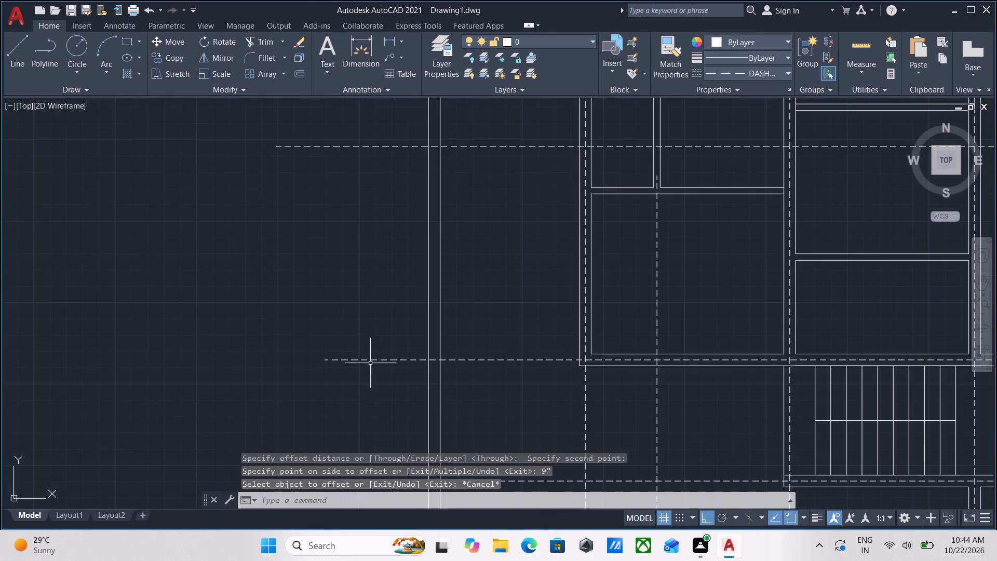
{"action": "left_click", "coordinate": [354, 367]}
{"action": "left_click", "coordinate": [341, 345]}
{"action": "left_click", "coordinate": [326, 362]}
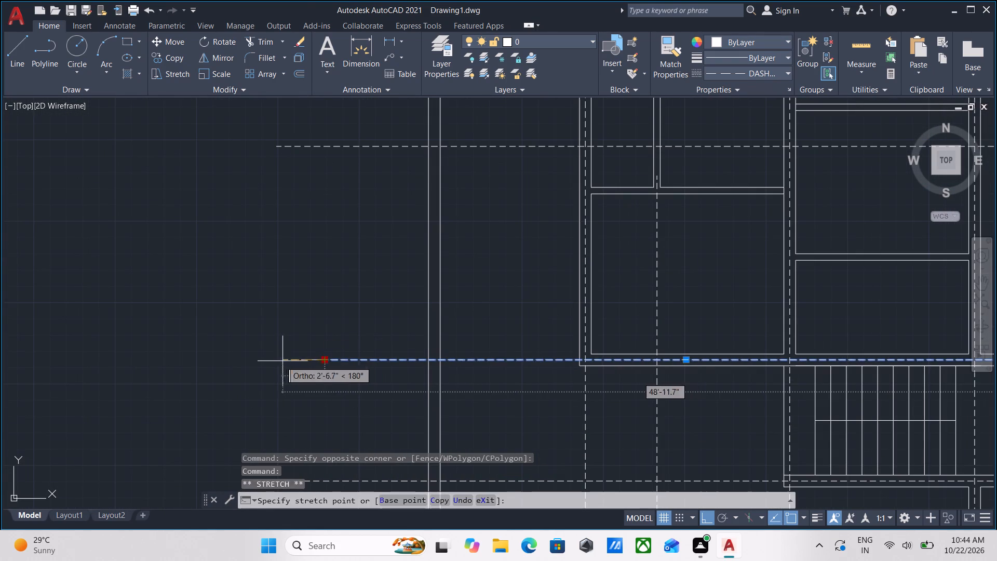
{"action": "left_click", "coordinate": [262, 361]}
{"action": "scroll", "coordinate": [262, 361], "scroll_direction": "down", "scroll_amount": 1}
{"action": "middle_click_drag", "start_coordinate": [262, 361], "coordinate": [347, 419]}
{"action": "key", "text": "Escape"}
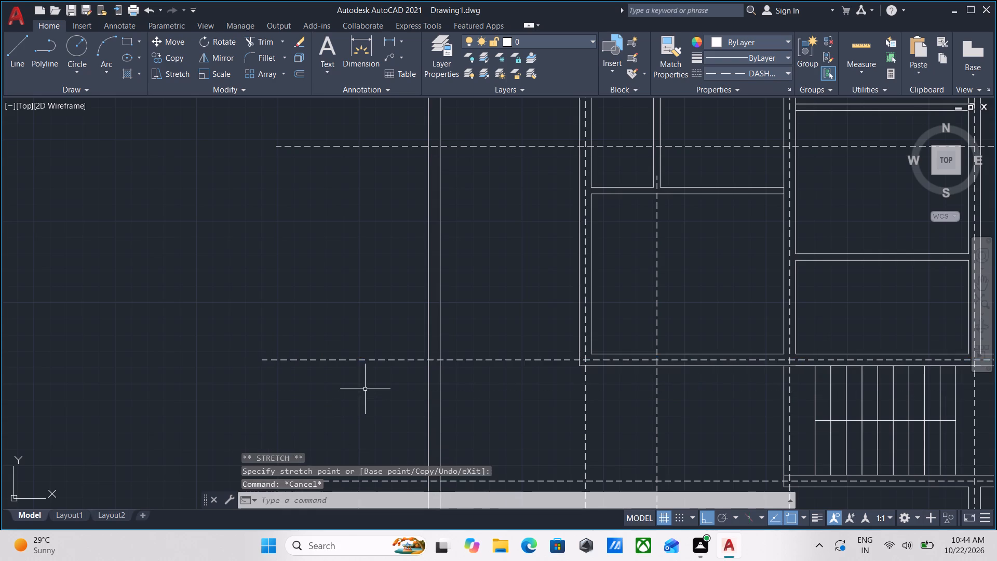
{"action": "scroll", "coordinate": [367, 385], "scroll_direction": "down", "scroll_amount": 4}
{"action": "key", "text": "Escape"}
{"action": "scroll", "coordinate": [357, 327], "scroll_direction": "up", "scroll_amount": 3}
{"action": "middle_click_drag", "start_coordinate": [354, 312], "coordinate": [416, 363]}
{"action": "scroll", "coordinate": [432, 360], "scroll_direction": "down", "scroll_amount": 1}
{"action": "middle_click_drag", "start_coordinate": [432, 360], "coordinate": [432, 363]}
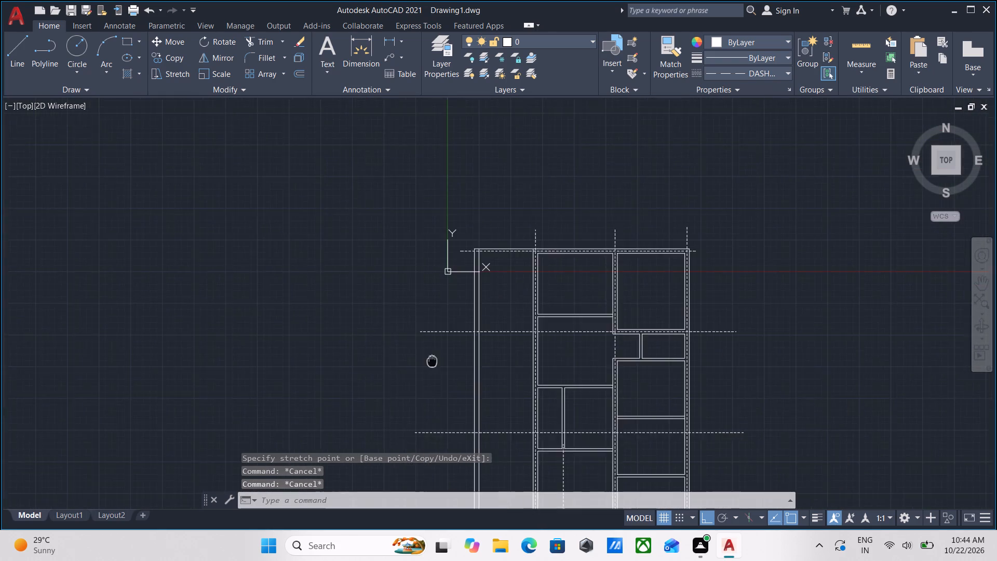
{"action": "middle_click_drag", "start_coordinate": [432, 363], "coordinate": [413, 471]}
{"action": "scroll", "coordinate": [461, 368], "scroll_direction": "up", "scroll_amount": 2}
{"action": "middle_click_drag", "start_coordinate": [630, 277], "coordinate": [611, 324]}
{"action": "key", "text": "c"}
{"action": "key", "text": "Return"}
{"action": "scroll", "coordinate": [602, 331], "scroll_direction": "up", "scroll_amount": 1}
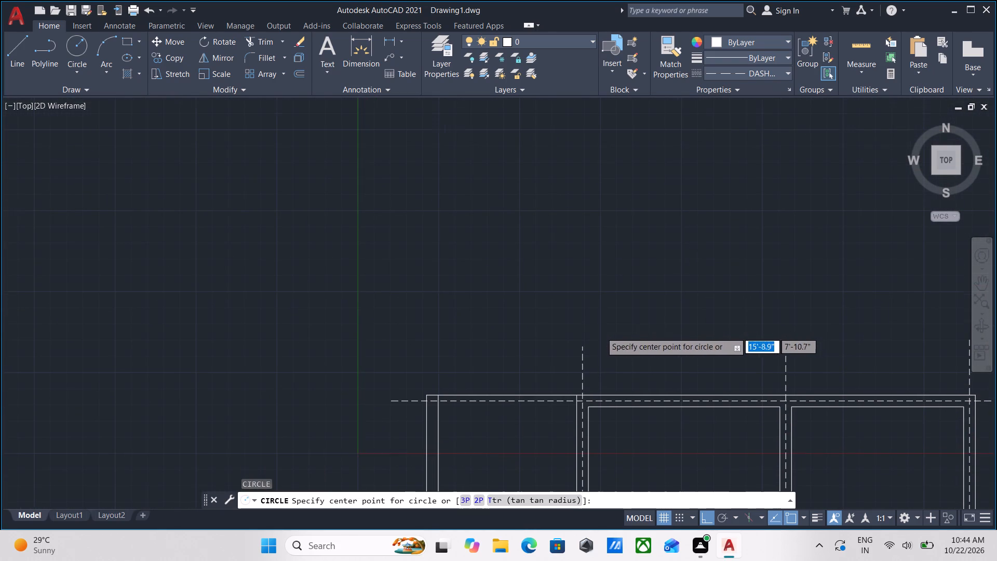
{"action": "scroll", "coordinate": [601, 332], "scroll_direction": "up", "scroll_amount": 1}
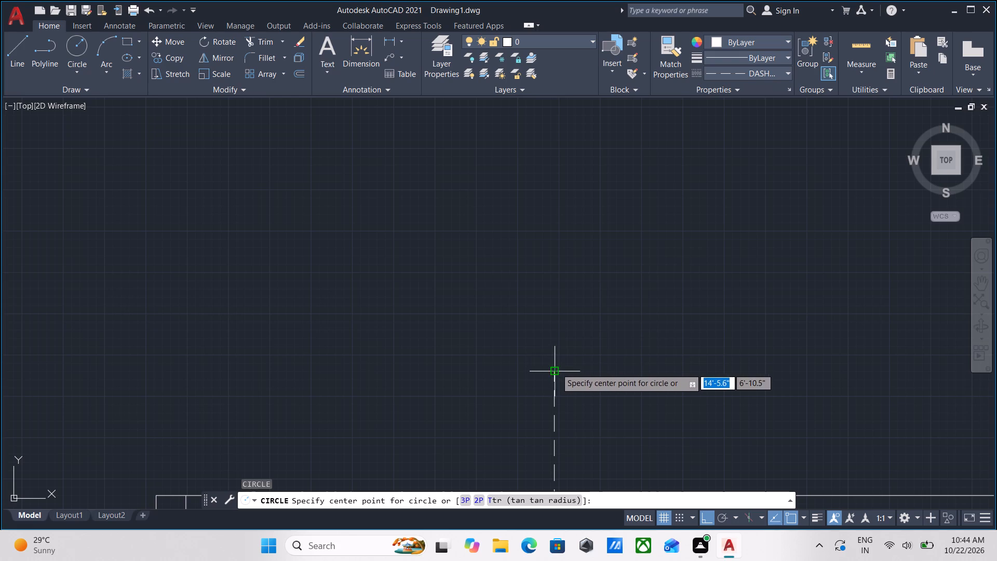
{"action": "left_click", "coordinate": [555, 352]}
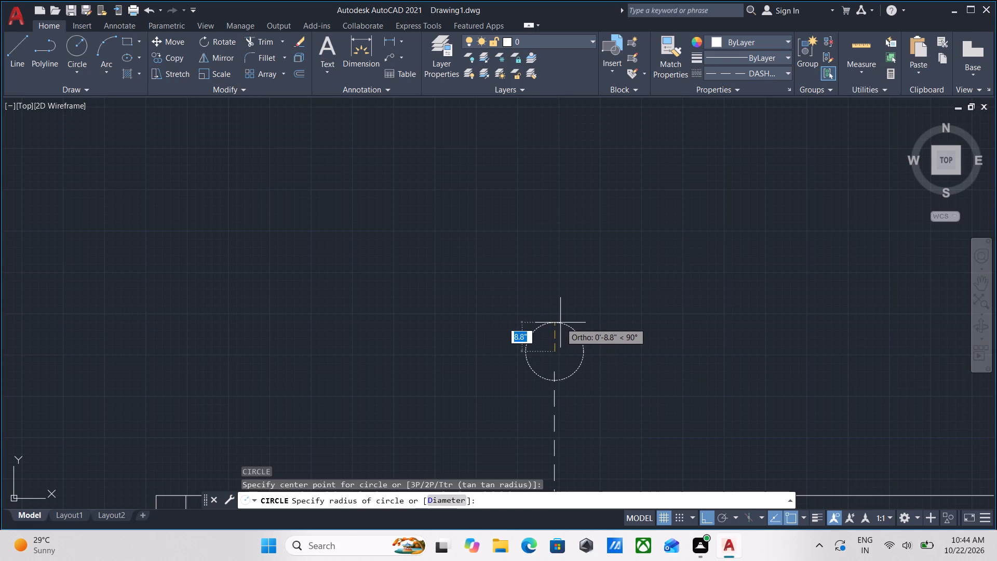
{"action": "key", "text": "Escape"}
Set the current linetype to ByLayer.
{"action": "left_click", "coordinate": [773, 68]}
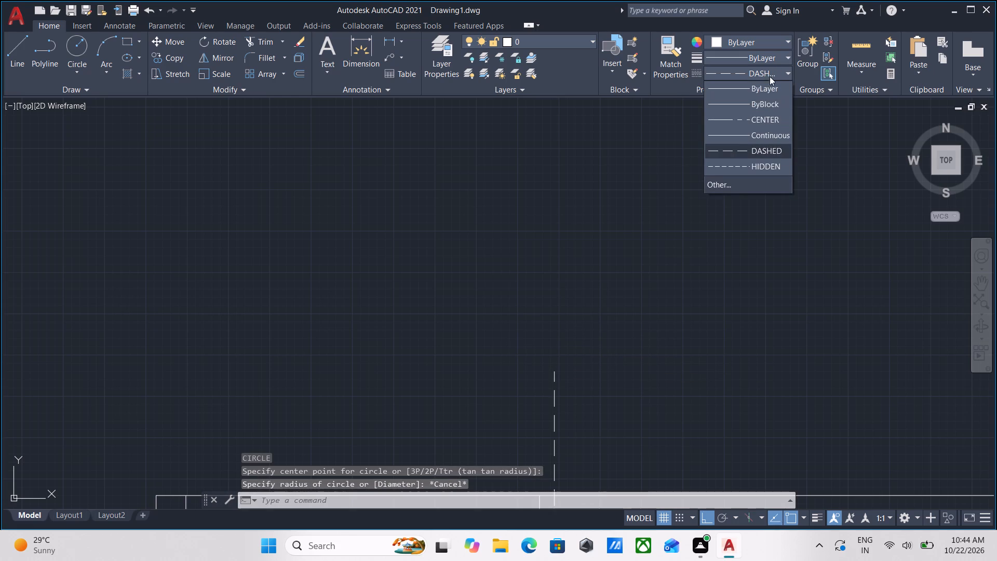
{"action": "left_click", "coordinate": [761, 86]}
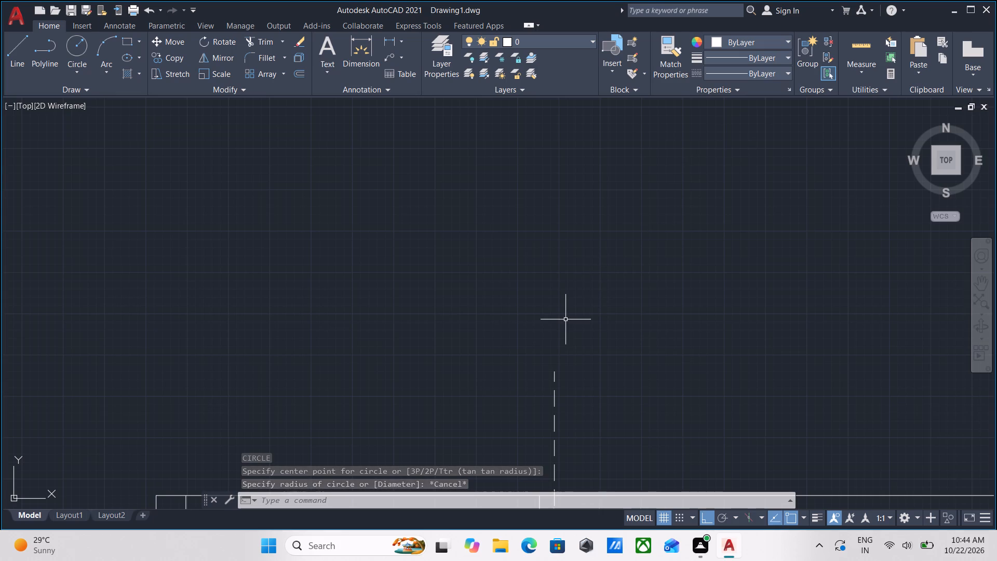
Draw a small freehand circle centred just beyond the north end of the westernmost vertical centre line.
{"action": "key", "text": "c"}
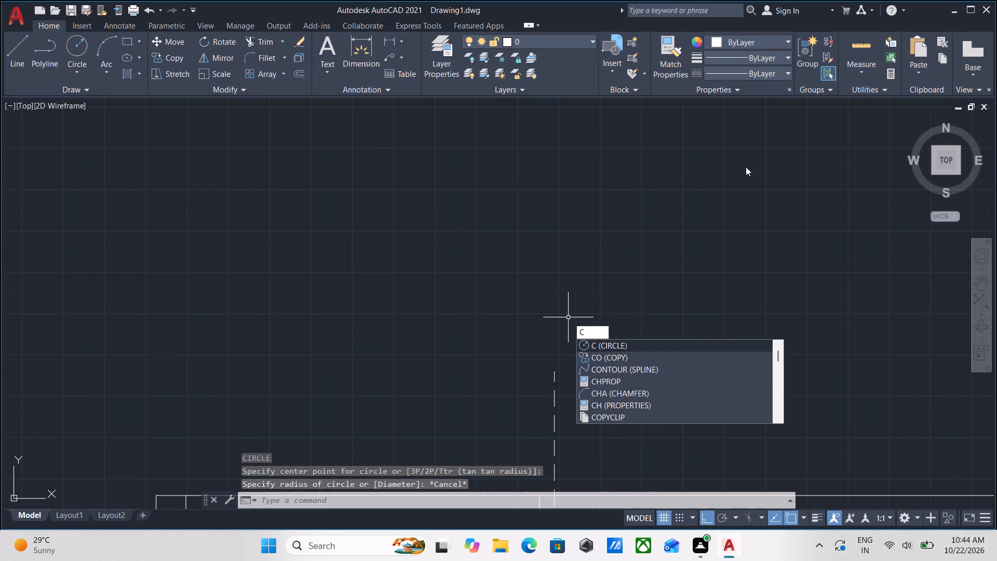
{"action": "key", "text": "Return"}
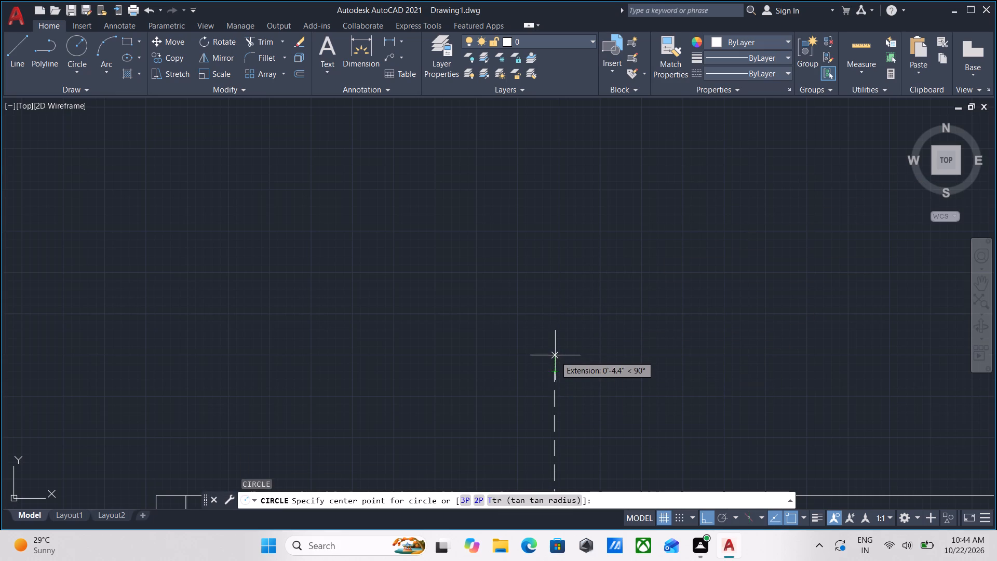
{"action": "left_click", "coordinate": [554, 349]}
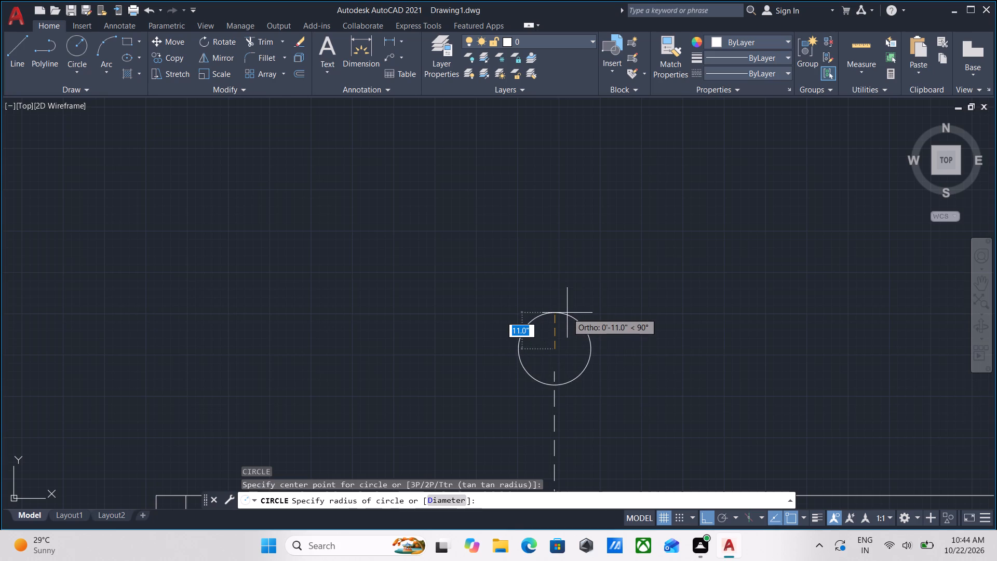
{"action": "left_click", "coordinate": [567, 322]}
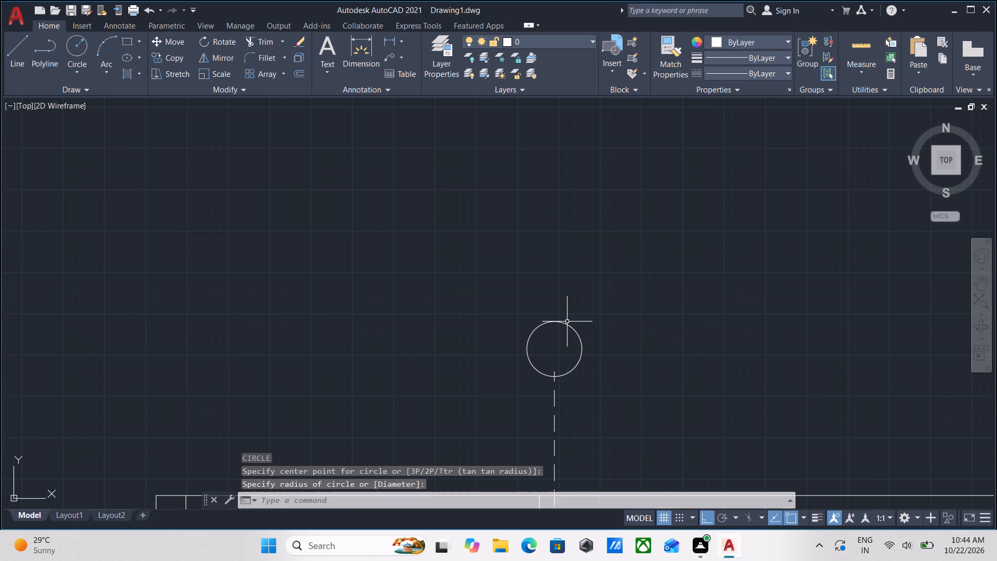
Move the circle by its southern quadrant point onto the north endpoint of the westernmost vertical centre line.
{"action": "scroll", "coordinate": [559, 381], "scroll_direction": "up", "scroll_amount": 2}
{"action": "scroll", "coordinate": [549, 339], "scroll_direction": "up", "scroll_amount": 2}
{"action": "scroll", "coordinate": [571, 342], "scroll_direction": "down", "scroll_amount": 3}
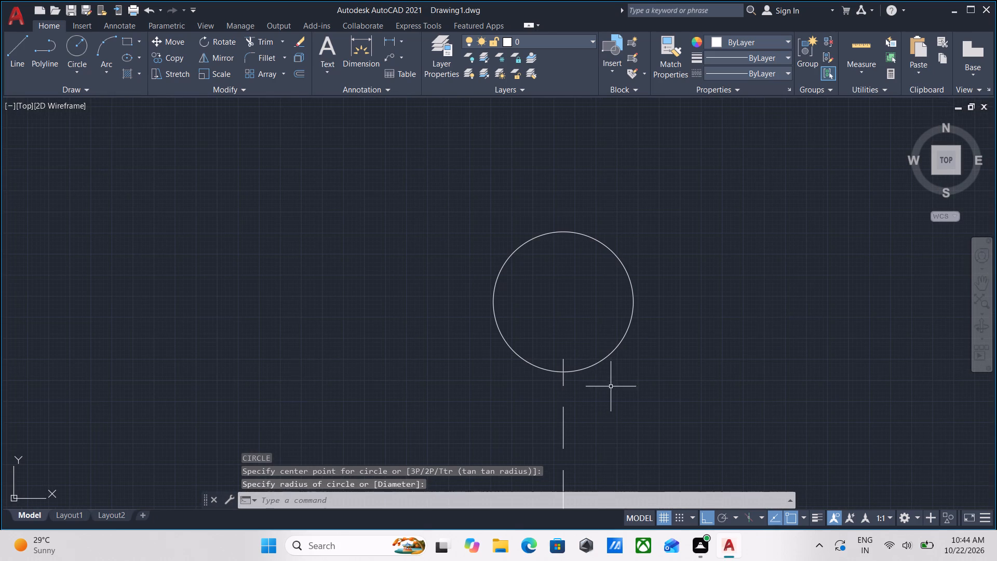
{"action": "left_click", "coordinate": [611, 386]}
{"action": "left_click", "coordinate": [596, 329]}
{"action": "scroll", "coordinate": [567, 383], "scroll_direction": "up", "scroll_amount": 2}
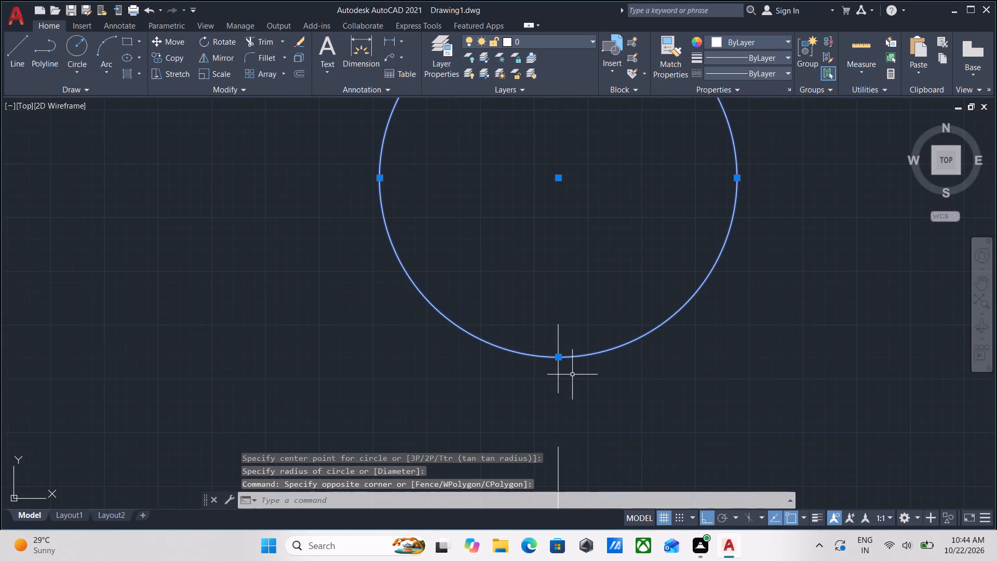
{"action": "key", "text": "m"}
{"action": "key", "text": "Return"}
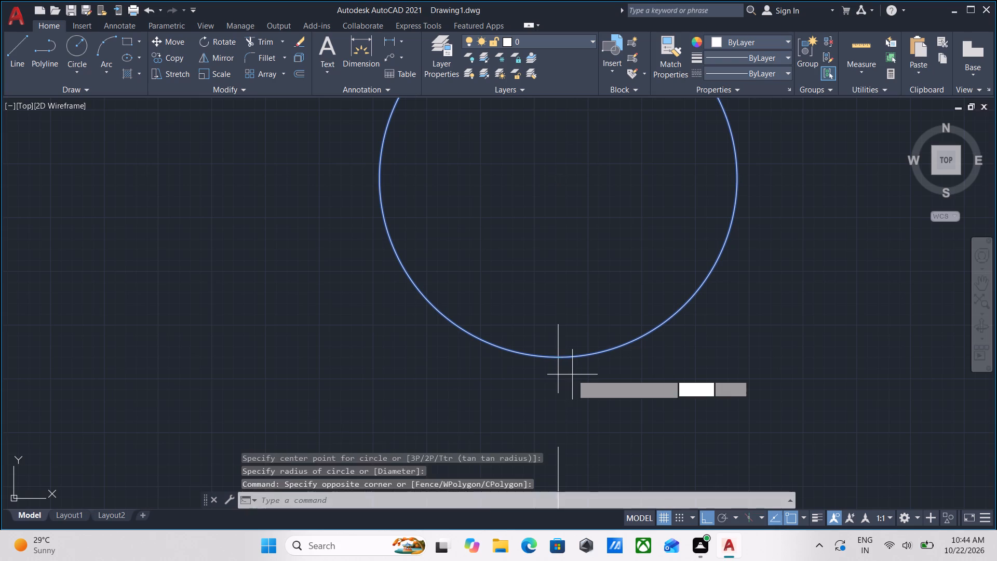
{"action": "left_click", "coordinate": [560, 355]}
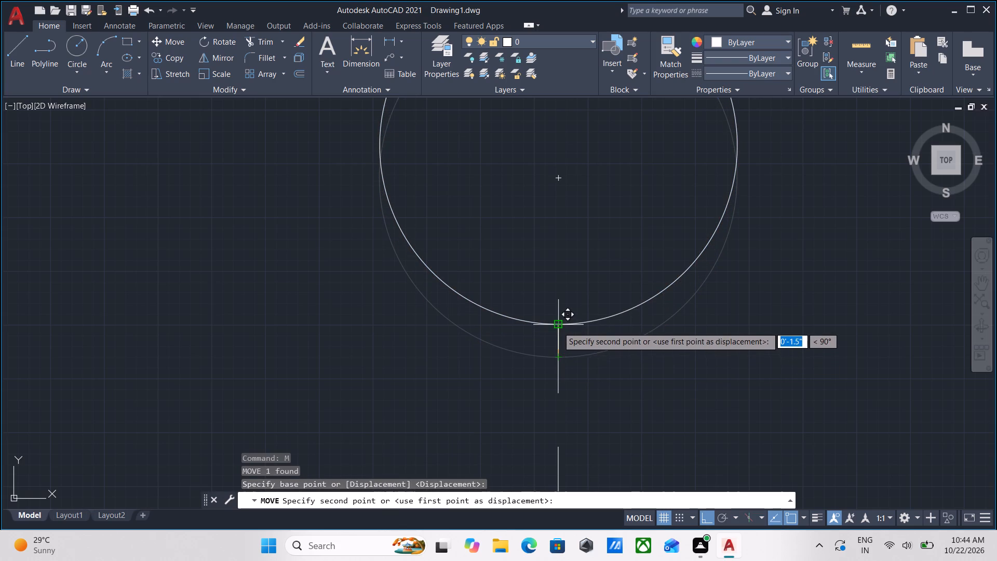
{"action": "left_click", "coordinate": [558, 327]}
Examine the circle's size and placement against the north wall and the other centre-line ends.
{"action": "scroll", "coordinate": [612, 332], "scroll_direction": "down", "scroll_amount": 3}
{"action": "middle_click_drag", "start_coordinate": [610, 340], "coordinate": [598, 395]}
{"action": "scroll", "coordinate": [632, 384], "scroll_direction": "down", "scroll_amount": 2}
{"action": "middle_click_drag", "start_coordinate": [632, 384], "coordinate": [651, 331]}
{"action": "scroll", "coordinate": [655, 322], "scroll_direction": "up", "scroll_amount": 1}
{"action": "scroll", "coordinate": [673, 315], "scroll_direction": "down", "scroll_amount": 3}
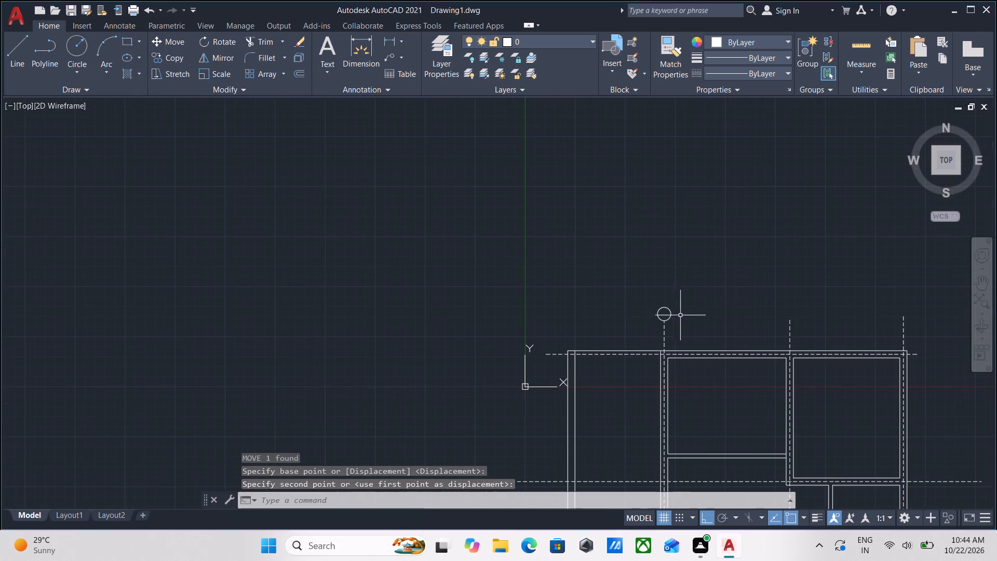
{"action": "middle_click_drag", "start_coordinate": [680, 315], "coordinate": [628, 314]}
{"action": "scroll", "coordinate": [670, 310], "scroll_direction": "down", "scroll_amount": 2}
{"action": "scroll", "coordinate": [696, 305], "scroll_direction": "up", "scroll_amount": 2}
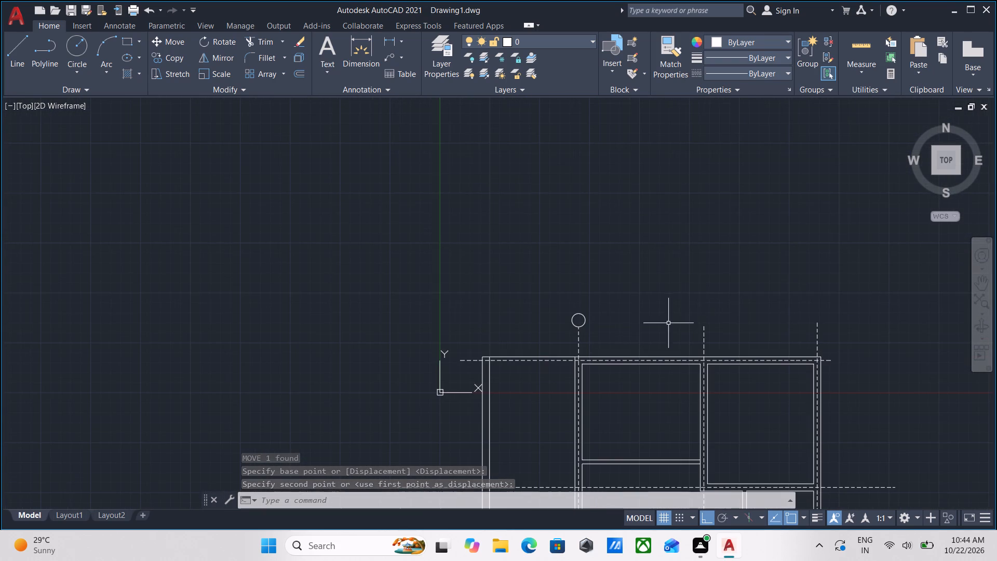
{"action": "middle_click_drag", "start_coordinate": [668, 323], "coordinate": [653, 301]}
{"action": "scroll", "coordinate": [668, 323], "scroll_direction": "up", "scroll_amount": 1}
{"action": "scroll", "coordinate": [513, 298], "scroll_direction": "up", "scroll_amount": 2}
{"action": "scroll", "coordinate": [553, 324], "scroll_direction": "up", "scroll_amount": 2}
{"action": "scroll", "coordinate": [527, 322], "scroll_direction": "down", "scroll_amount": 2}
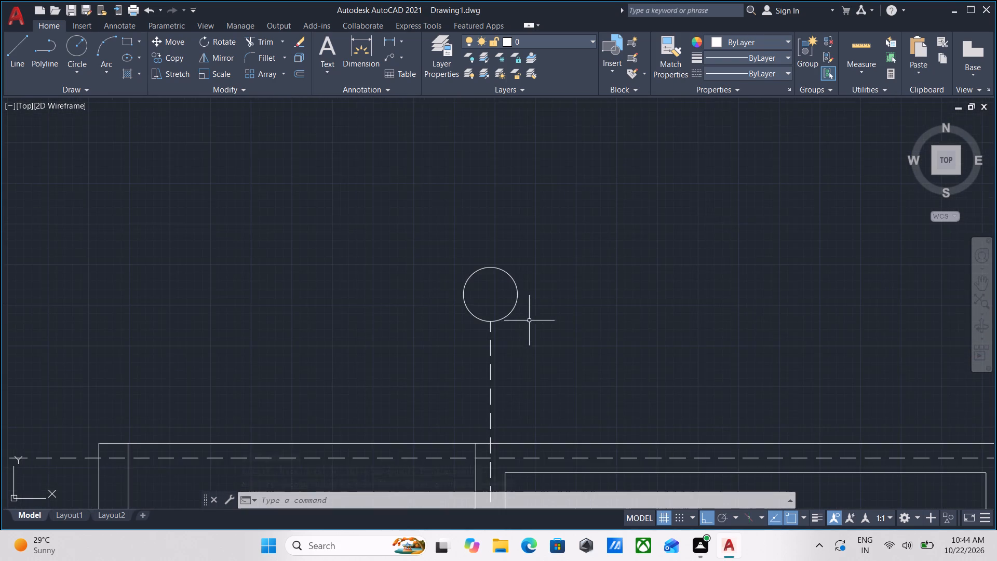
{"action": "middle_click_drag", "start_coordinate": [532, 318], "coordinate": [558, 366]}
{"action": "scroll", "coordinate": [557, 364], "scroll_direction": "up", "scroll_amount": 2}
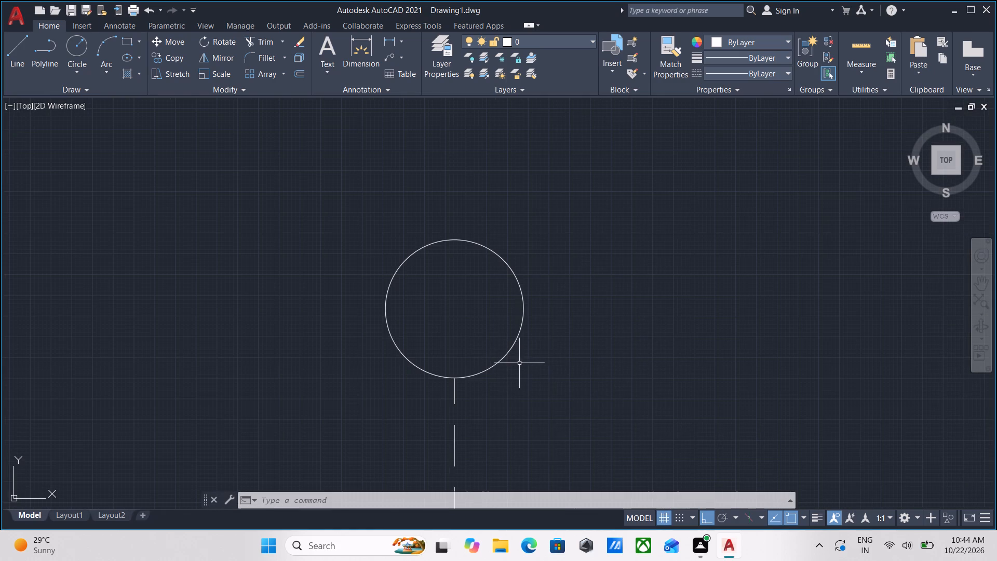
{"action": "left_click", "coordinate": [519, 363]}
{"action": "left_click", "coordinate": [500, 337]}
{"action": "scroll", "coordinate": [500, 337], "scroll_direction": "down", "scroll_amount": 5}
{"action": "middle_click_drag", "start_coordinate": [604, 348], "coordinate": [541, 248]}
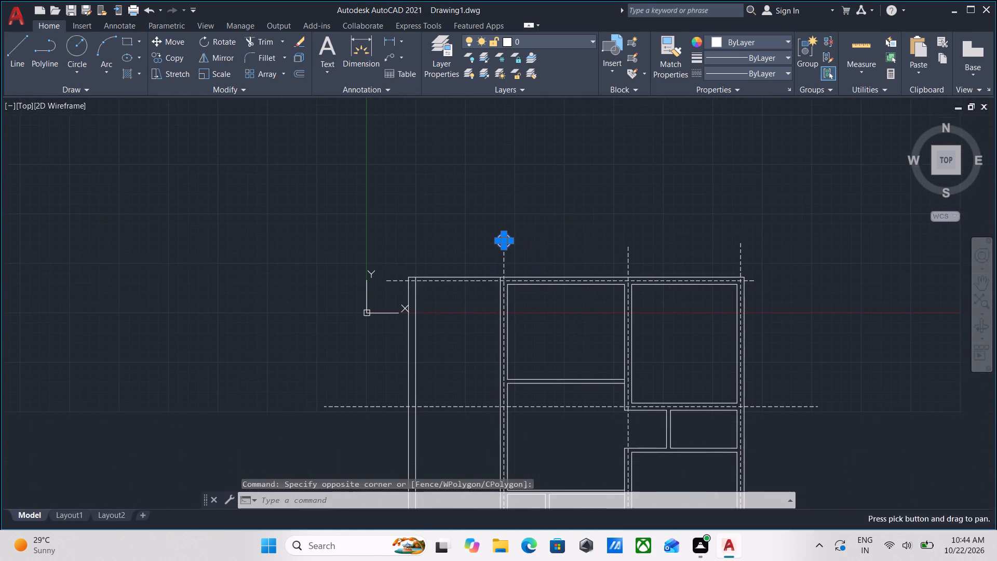
{"action": "middle_click_drag", "start_coordinate": [583, 322], "coordinate": [565, 260]}
{"action": "middle_click_drag", "start_coordinate": [608, 303], "coordinate": [606, 280]}
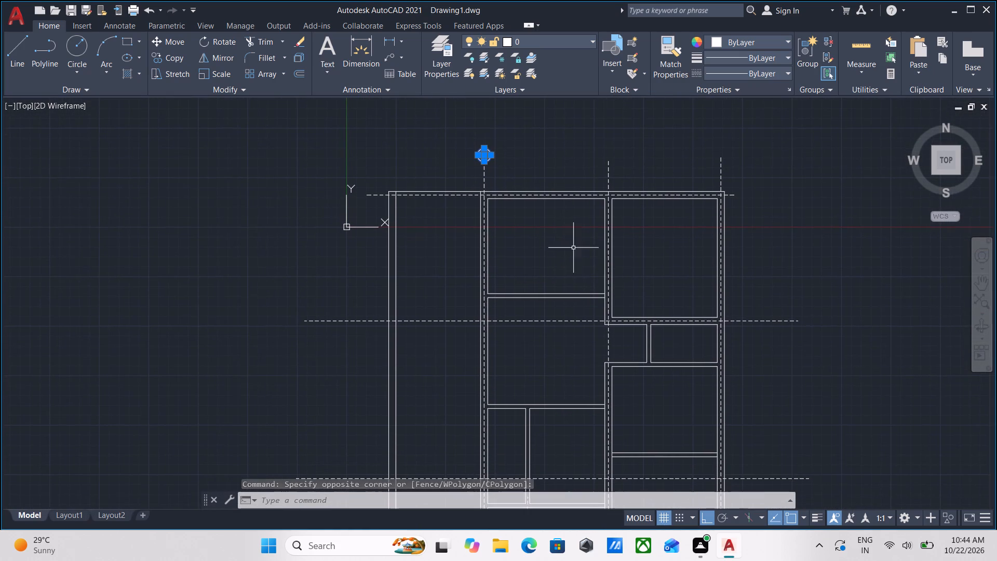
{"action": "middle_click_drag", "start_coordinate": [560, 245], "coordinate": [568, 298]}
{"action": "key", "text": "Escape"}
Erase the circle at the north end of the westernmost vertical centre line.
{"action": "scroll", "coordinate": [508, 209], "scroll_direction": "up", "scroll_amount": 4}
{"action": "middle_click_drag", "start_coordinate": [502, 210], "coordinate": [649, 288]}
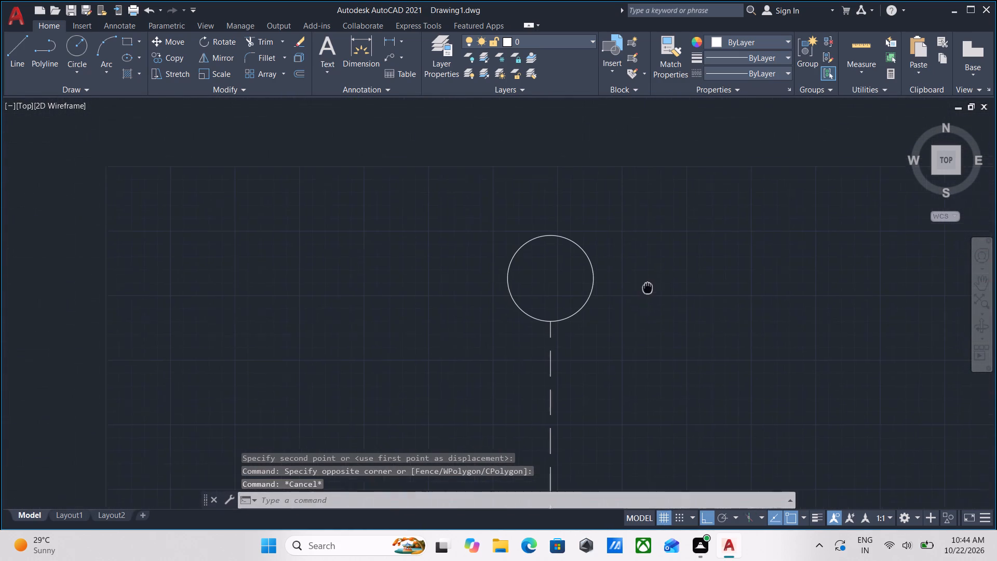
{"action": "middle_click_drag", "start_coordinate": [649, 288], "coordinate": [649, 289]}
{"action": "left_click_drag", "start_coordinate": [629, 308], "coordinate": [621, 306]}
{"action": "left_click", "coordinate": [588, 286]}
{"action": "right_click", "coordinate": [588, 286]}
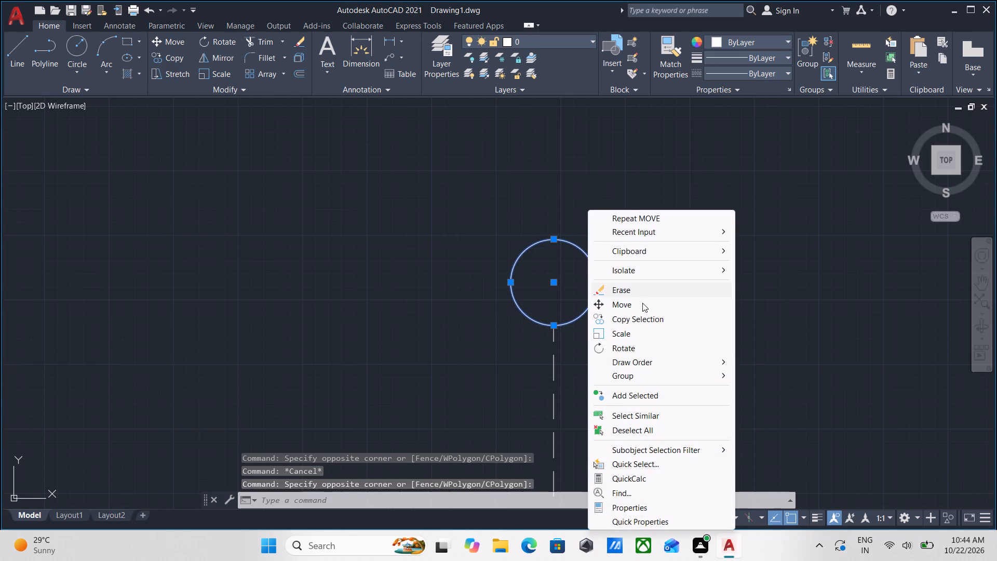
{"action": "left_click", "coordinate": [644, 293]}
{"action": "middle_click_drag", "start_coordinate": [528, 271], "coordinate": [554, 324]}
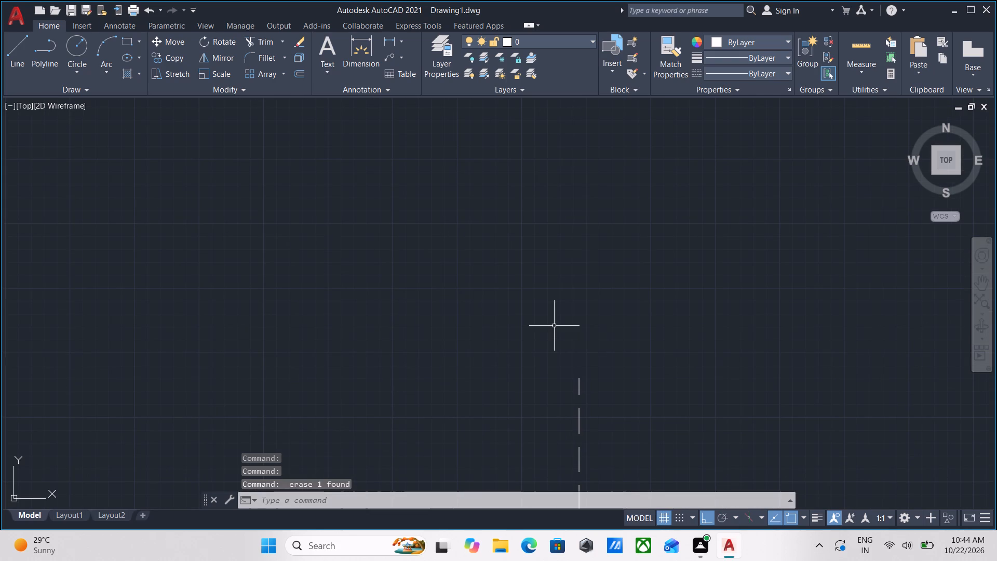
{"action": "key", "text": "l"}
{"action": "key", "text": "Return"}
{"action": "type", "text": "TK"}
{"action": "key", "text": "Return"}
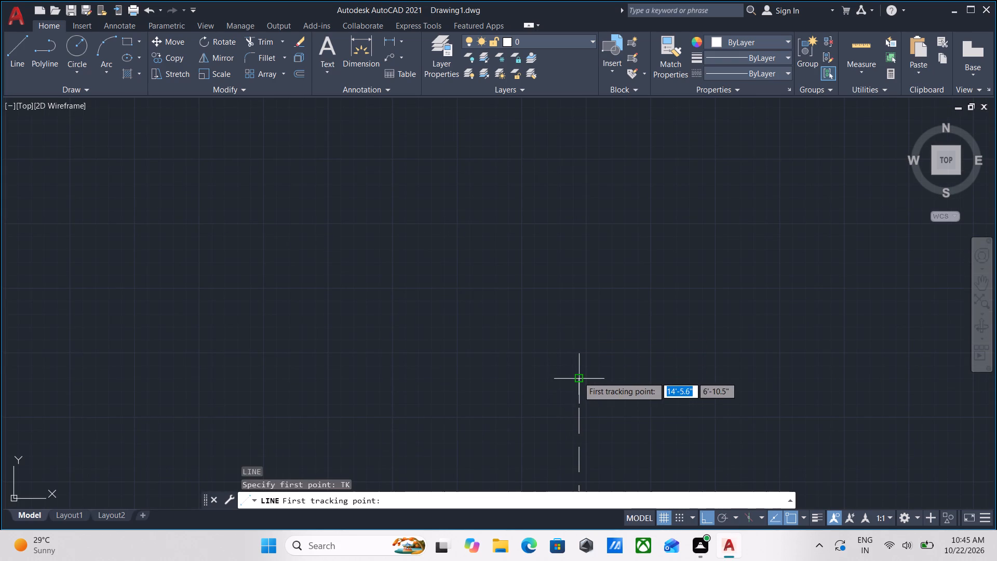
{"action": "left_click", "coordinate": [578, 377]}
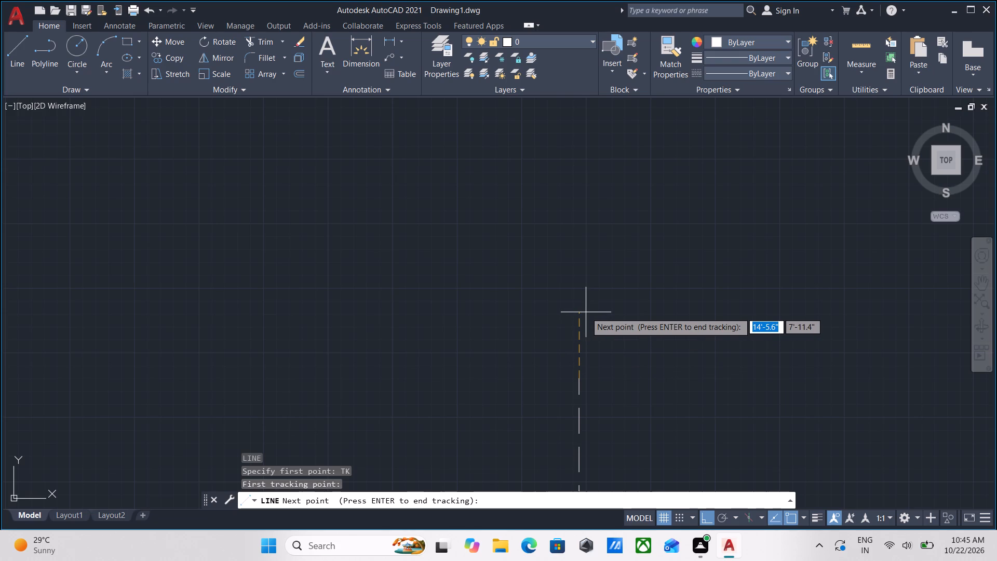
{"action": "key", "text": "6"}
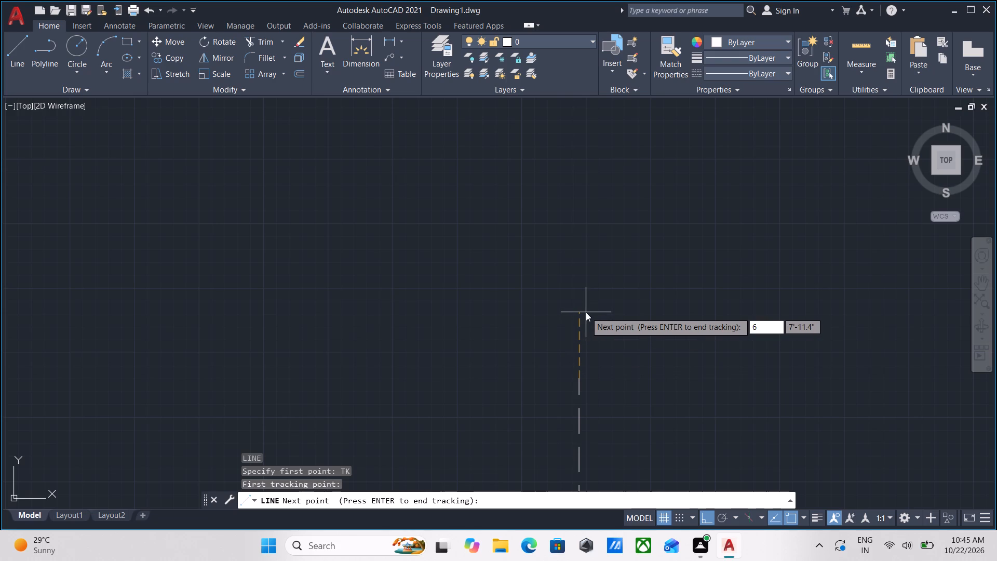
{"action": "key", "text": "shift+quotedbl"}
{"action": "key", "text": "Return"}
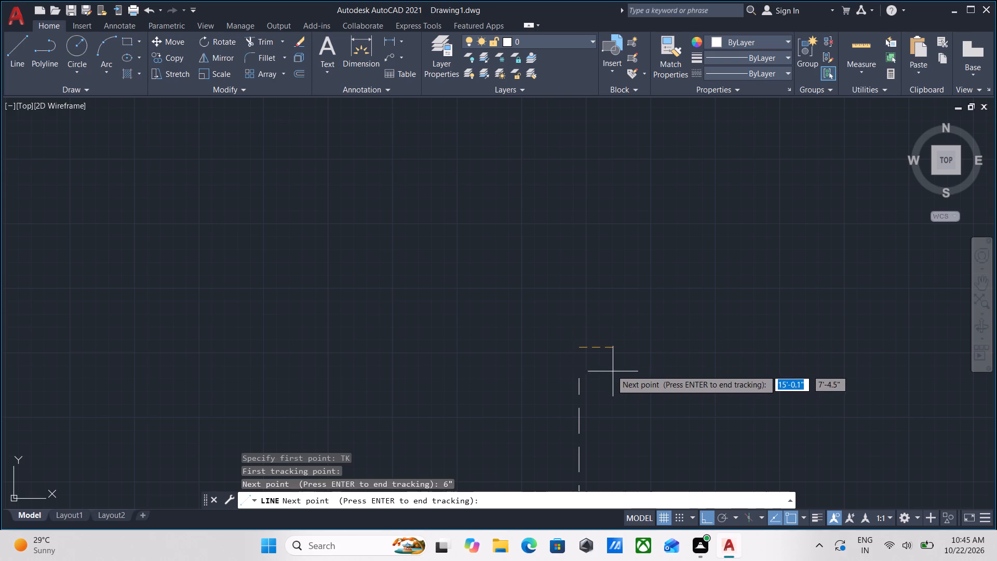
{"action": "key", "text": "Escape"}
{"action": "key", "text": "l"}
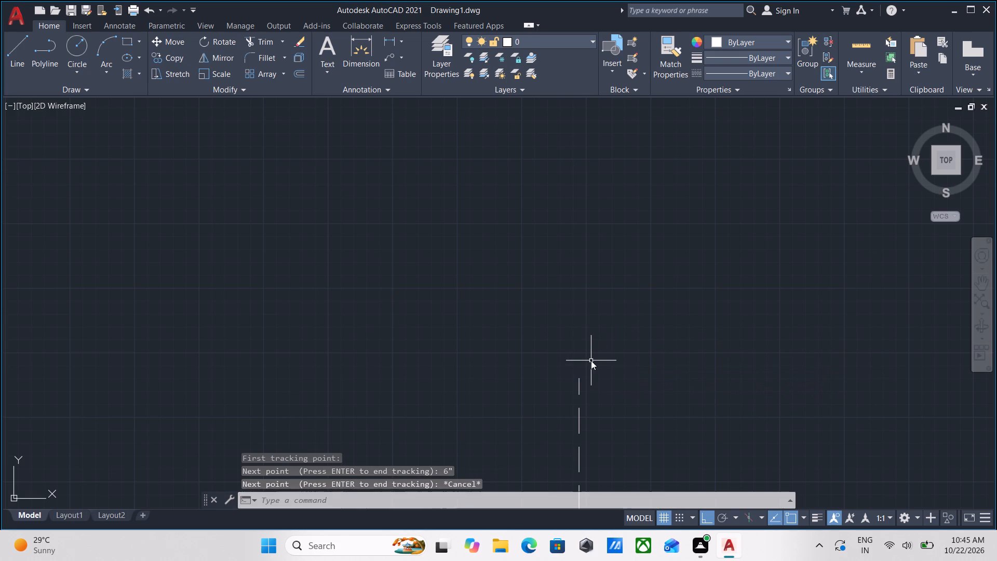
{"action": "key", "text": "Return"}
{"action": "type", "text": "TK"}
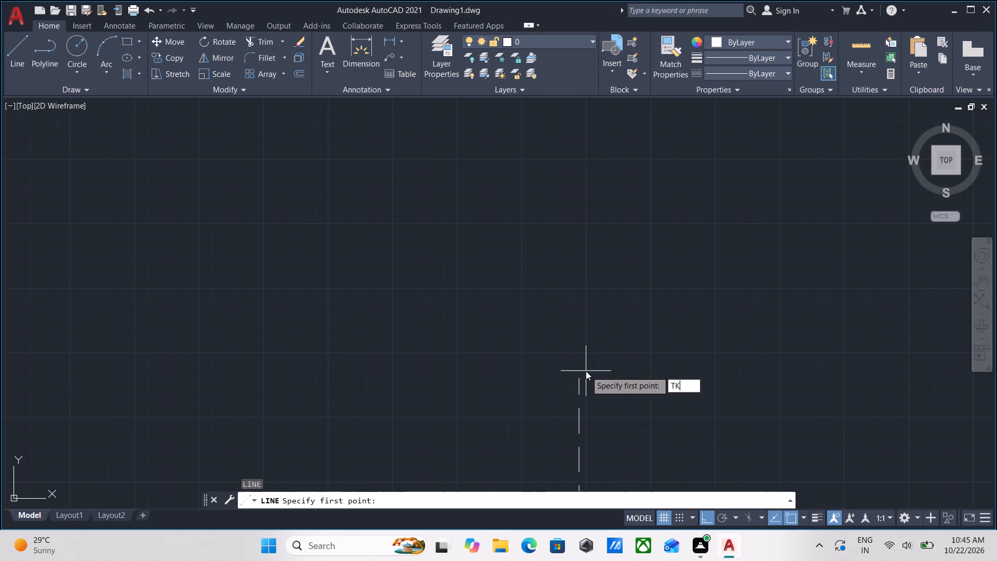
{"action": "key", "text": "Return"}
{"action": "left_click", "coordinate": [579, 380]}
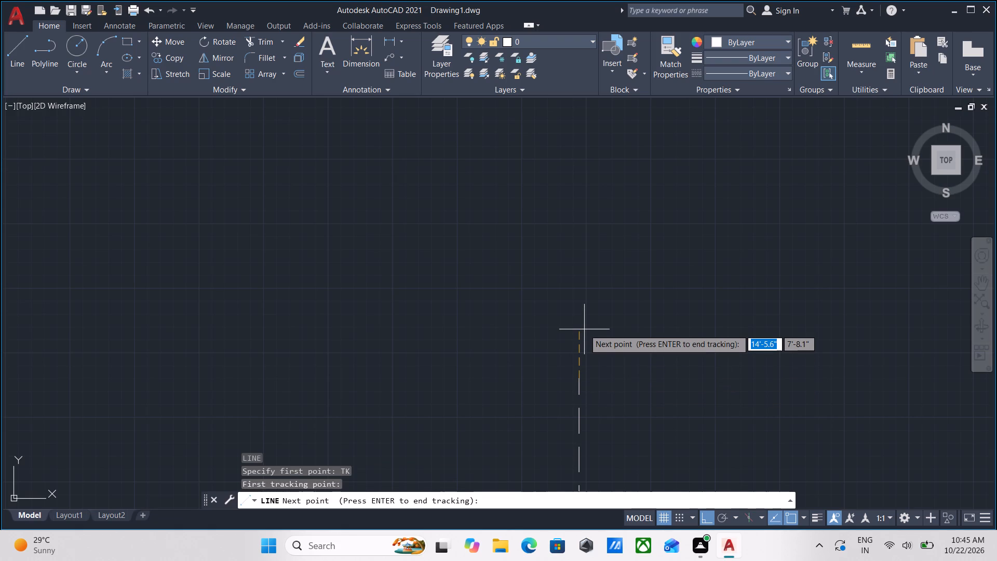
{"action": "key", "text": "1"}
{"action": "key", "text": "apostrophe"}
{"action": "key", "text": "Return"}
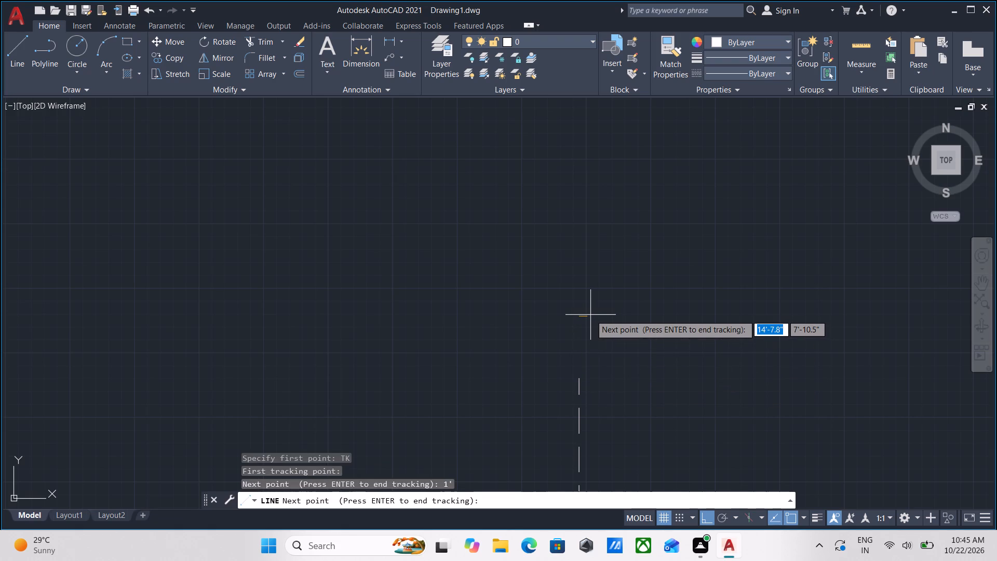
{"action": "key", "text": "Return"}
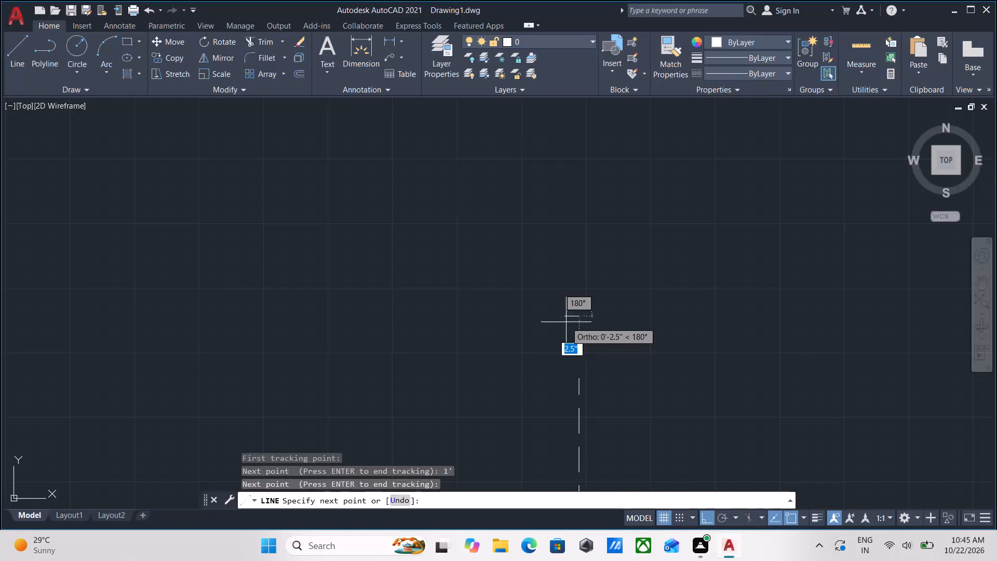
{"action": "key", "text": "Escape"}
Draw a circle centred 1' north of the westernmost vertical centre line's north endpoint, with its radius reaching that endpoint.
{"action": "key", "text": "c"}
{"action": "key", "text": "Return"}
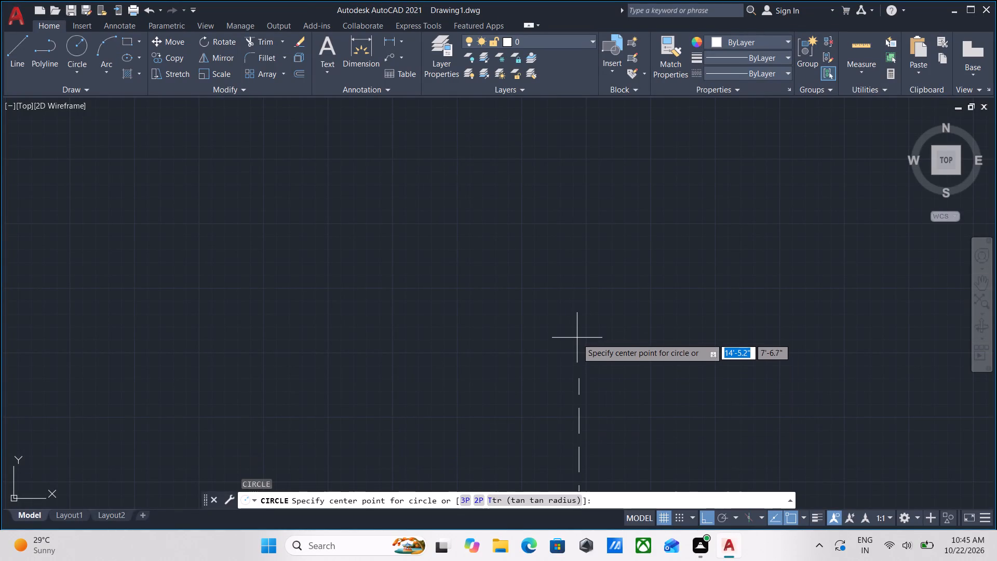
{"action": "key", "text": "t"}
{"action": "key", "text": "k"}
{"action": "key", "text": "Return"}
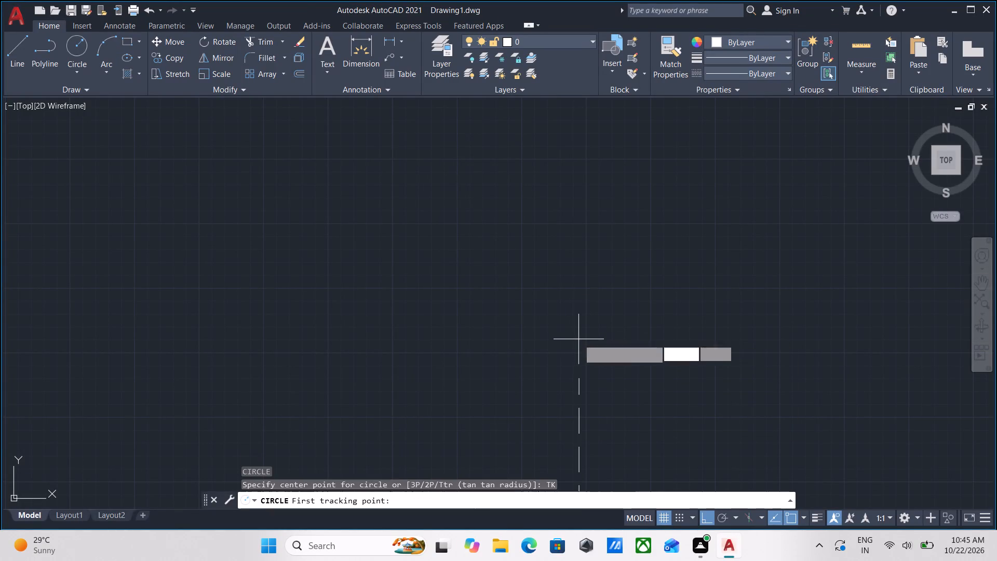
{"action": "left_click", "coordinate": [582, 381]}
{"action": "key", "text": "1"}
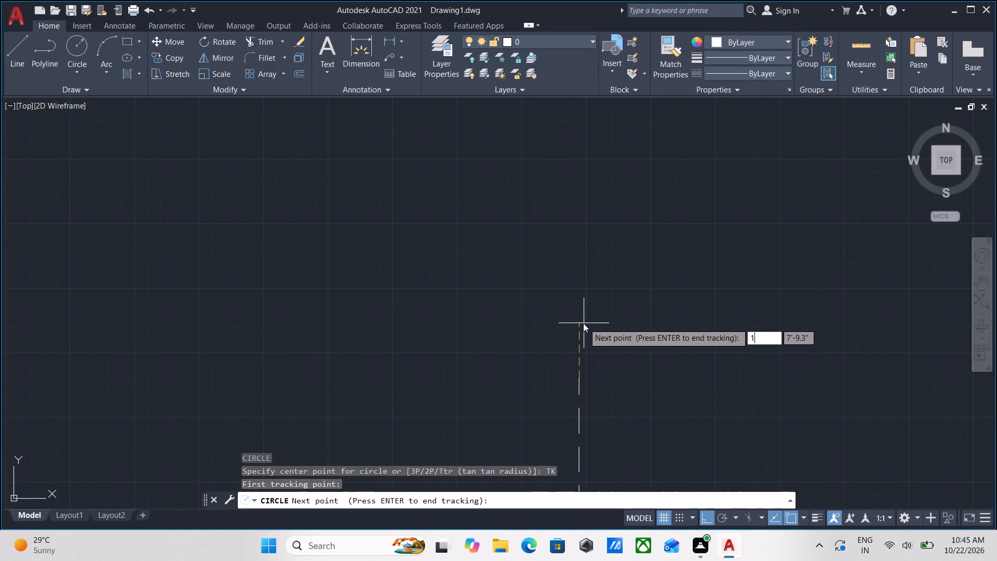
{"action": "key", "text": "apostrophe"}
{"action": "key", "text": "Return"}
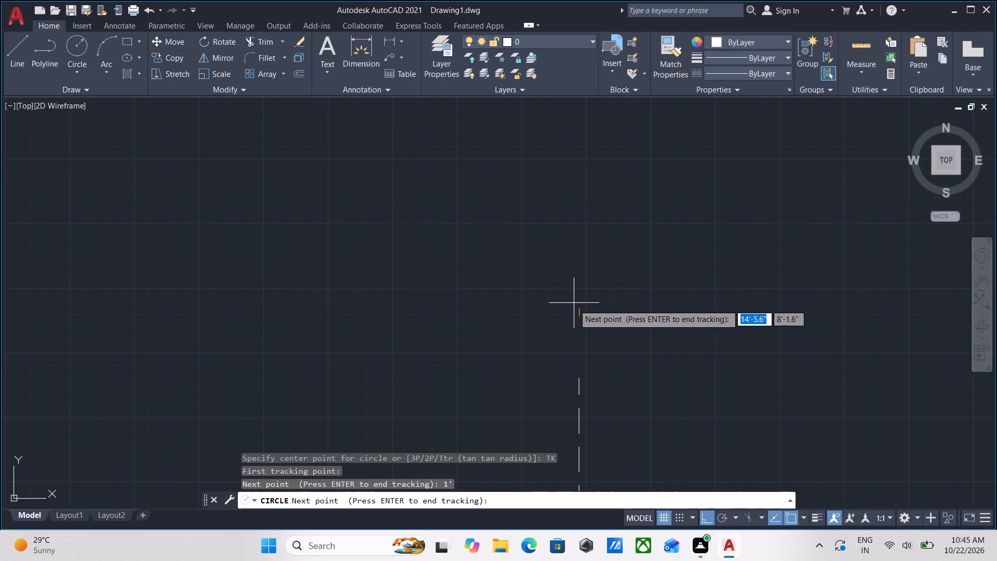
{"action": "key", "text": "Return"}
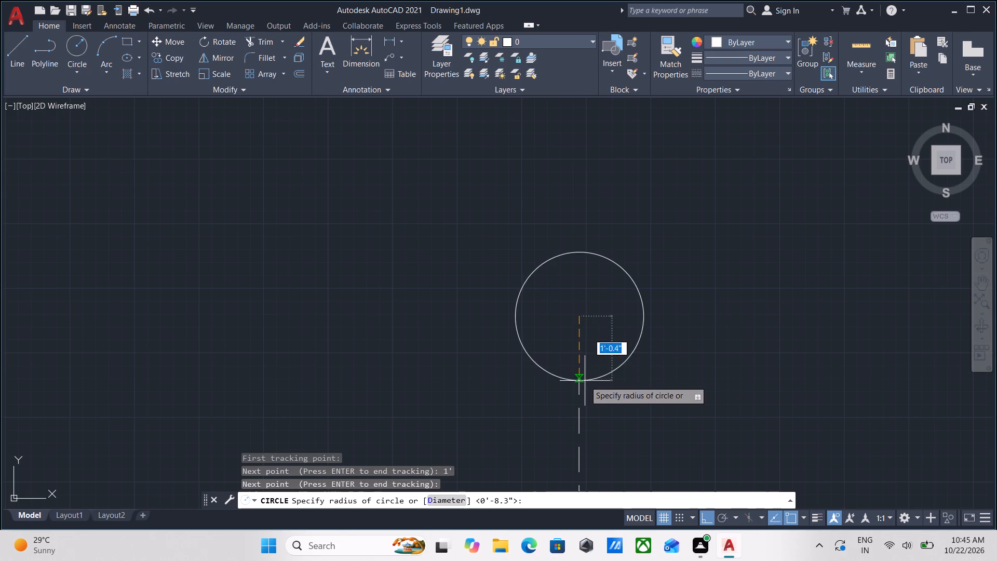
{"action": "left_click", "coordinate": [580, 381]}
Copy the circle by its southern quadrant point onto the north ends of the middle and easternmost vertical centre lines.
{"action": "scroll", "coordinate": [580, 381], "scroll_direction": "down", "scroll_amount": 3}
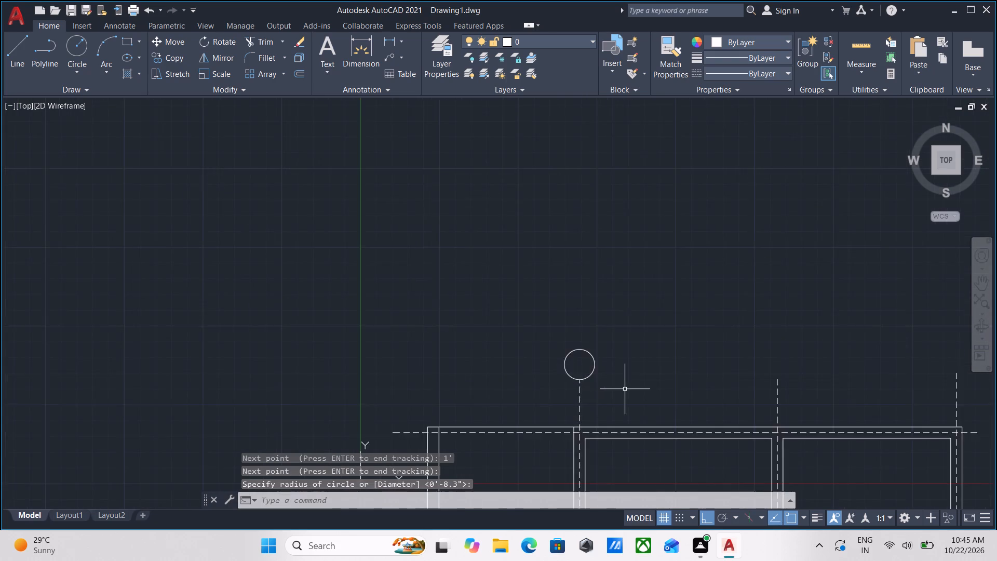
{"action": "scroll", "coordinate": [625, 389], "scroll_direction": "down", "scroll_amount": 1}
{"action": "middle_click_drag", "start_coordinate": [626, 375], "coordinate": [641, 301]}
{"action": "scroll", "coordinate": [631, 297], "scroll_direction": "up", "scroll_amount": 3}
{"action": "left_click", "coordinate": [621, 330]}
{"action": "left_click", "coordinate": [578, 297]}
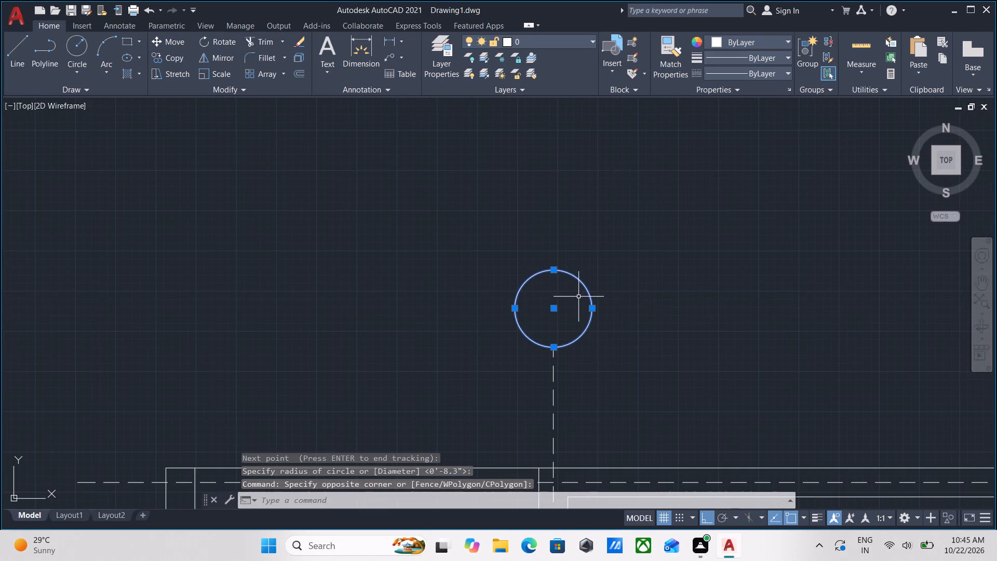
{"action": "key", "text": "c"}
{"action": "key", "text": "o"}
{"action": "key", "text": "Return"}
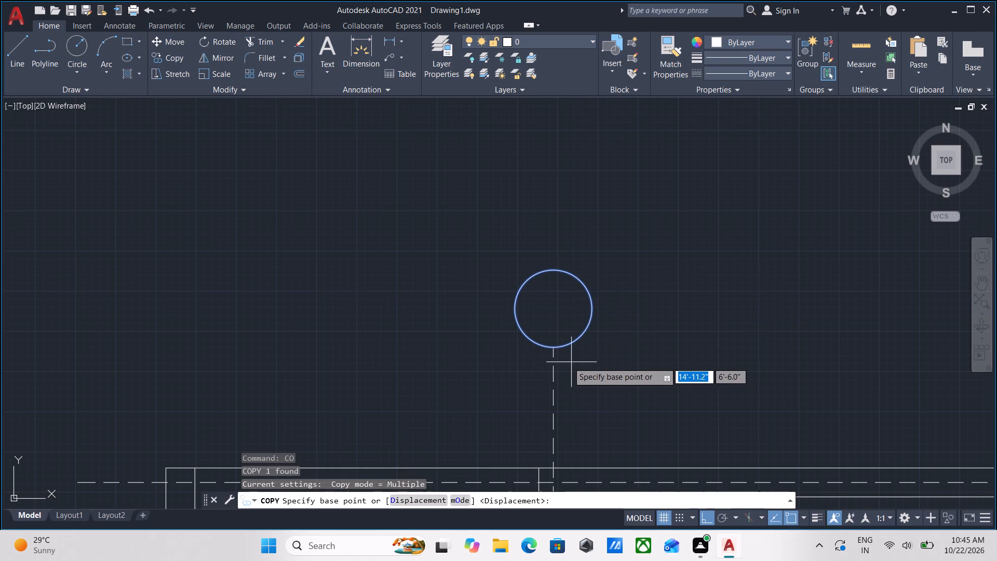
{"action": "left_click", "coordinate": [553, 350]}
{"action": "middle_click_drag", "start_coordinate": [754, 367], "coordinate": [448, 334]}
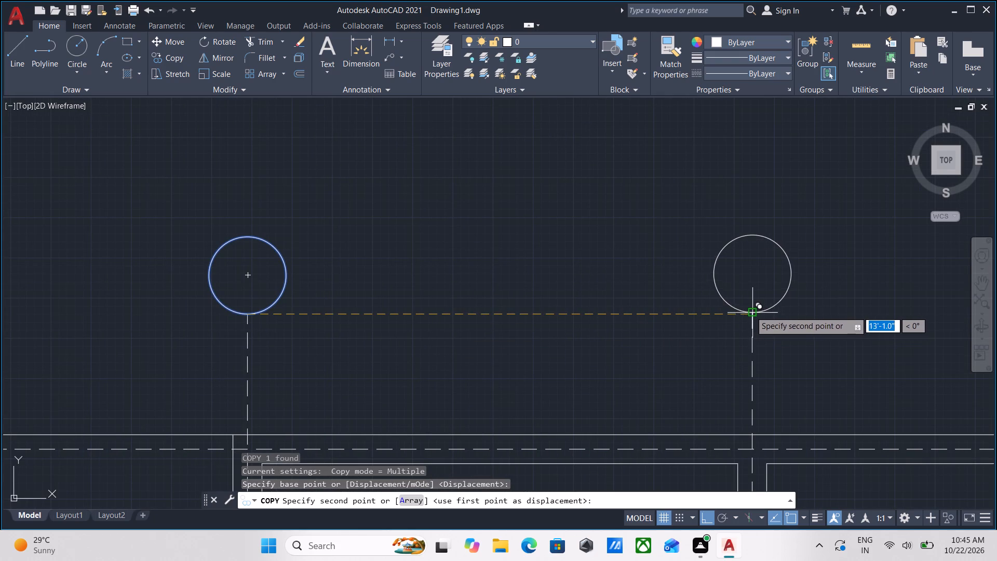
{"action": "left_click", "coordinate": [750, 311]}
{"action": "middle_click_drag", "start_coordinate": [816, 317], "coordinate": [538, 300]}
{"action": "scroll", "coordinate": [656, 291], "scroll_direction": "down", "scroll_amount": 1}
{"action": "middle_click_drag", "start_coordinate": [648, 296], "coordinate": [523, 319]}
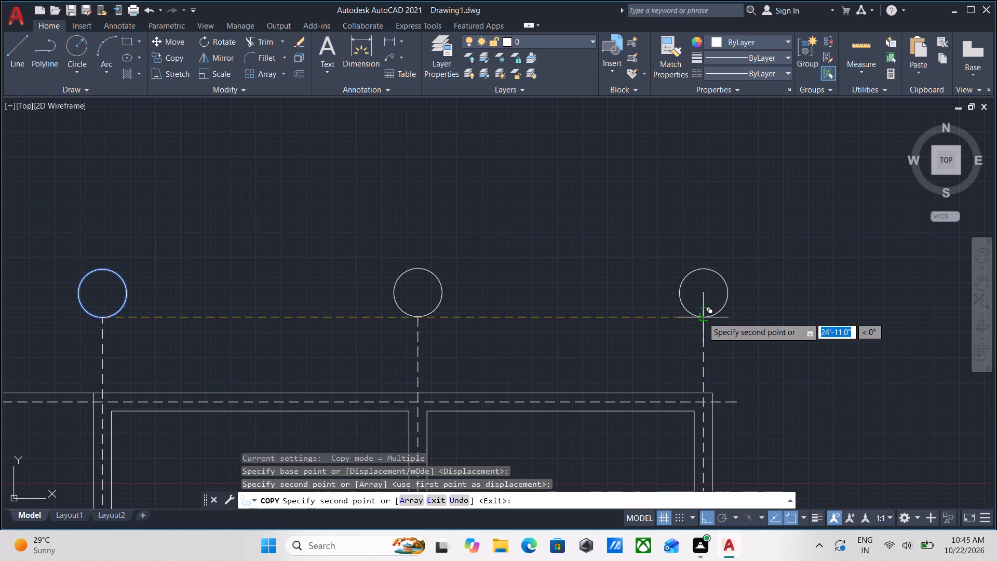
{"action": "left_click", "coordinate": [703, 317]}
{"action": "scroll", "coordinate": [702, 317], "scroll_direction": "up", "scroll_amount": 2}
{"action": "key", "text": "Escape"}
Trim the part of the easternmost vertical centre line that projects inside its circle.
{"action": "scroll", "coordinate": [695, 322], "scroll_direction": "up", "scroll_amount": 1}
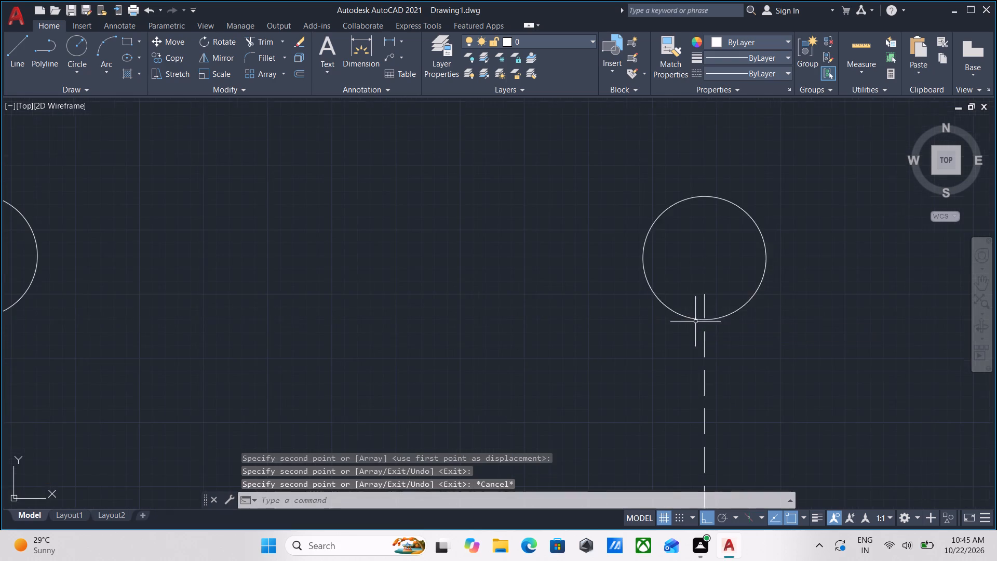
{"action": "scroll", "coordinate": [695, 322], "scroll_direction": "up", "scroll_amount": 2}
{"action": "type", "text": "TR"}
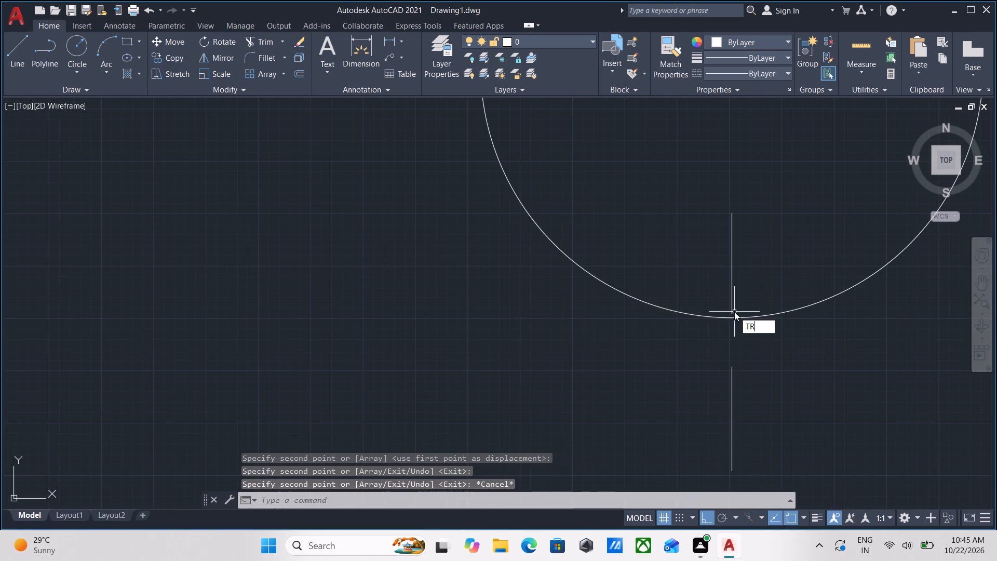
{"action": "key", "text": "Return"}
{"action": "left_click", "coordinate": [733, 282]}
{"action": "scroll", "coordinate": [733, 282], "scroll_direction": "down", "scroll_amount": 4}
{"action": "scroll", "coordinate": [611, 325], "scroll_direction": "down", "scroll_amount": 2}
{"action": "middle_click_drag", "start_coordinate": [611, 325], "coordinate": [675, 296]}
{"action": "scroll", "coordinate": [590, 298], "scroll_direction": "down", "scroll_amount": 3}
{"action": "middle_click_drag", "start_coordinate": [590, 298], "coordinate": [611, 287]}
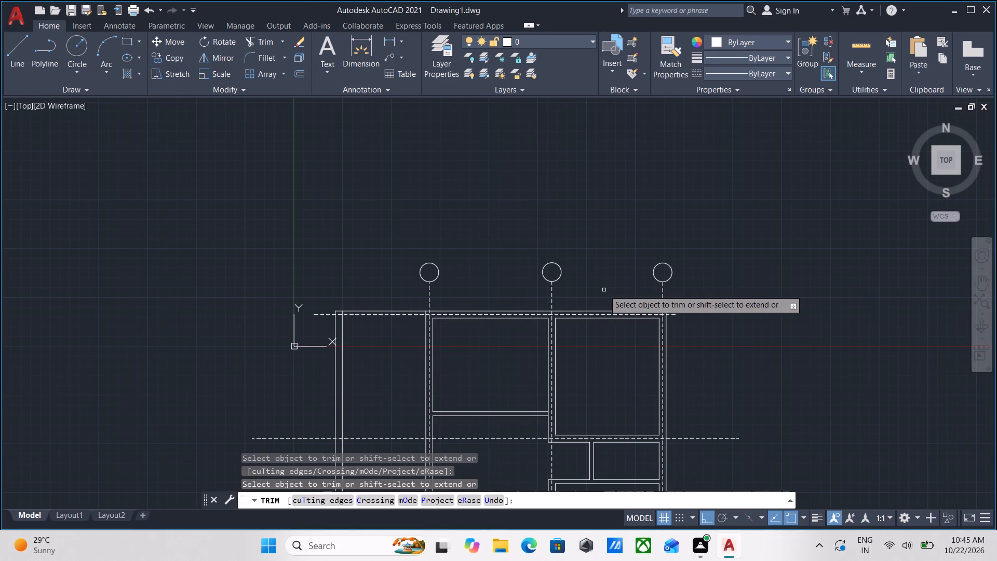
{"action": "key", "text": "Escape"}
Examine the remaining centre-line ends around the plan, from the north wall down to the staircase.
{"action": "middle_click_drag", "start_coordinate": [500, 286], "coordinate": [616, 198]}
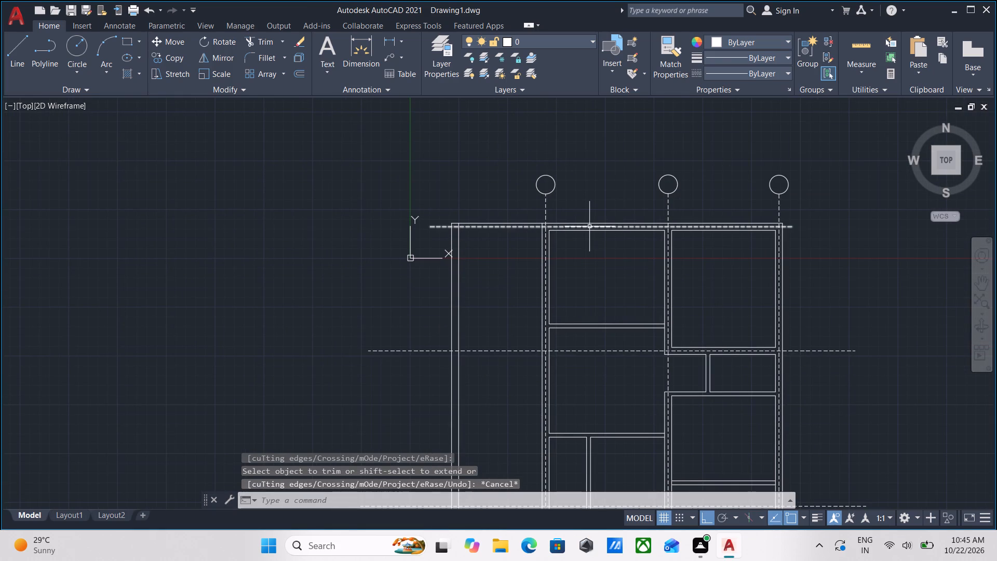
{"action": "scroll", "coordinate": [589, 226], "scroll_direction": "down", "scroll_amount": 1}
{"action": "scroll", "coordinate": [521, 284], "scroll_direction": "up", "scroll_amount": 2}
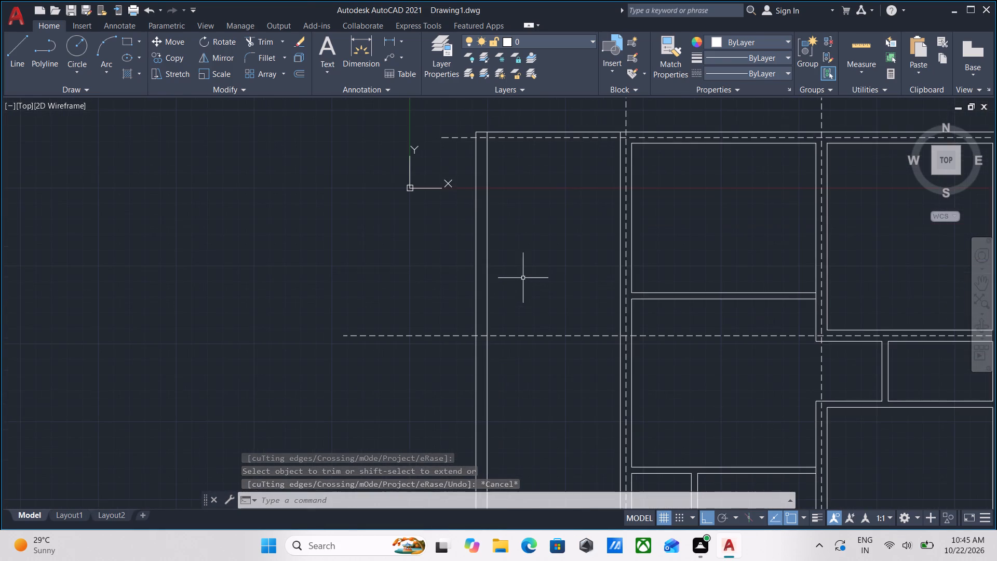
{"action": "middle_click_drag", "start_coordinate": [524, 273], "coordinate": [405, 278]}
{"action": "scroll", "coordinate": [420, 266], "scroll_direction": "down", "scroll_amount": 2}
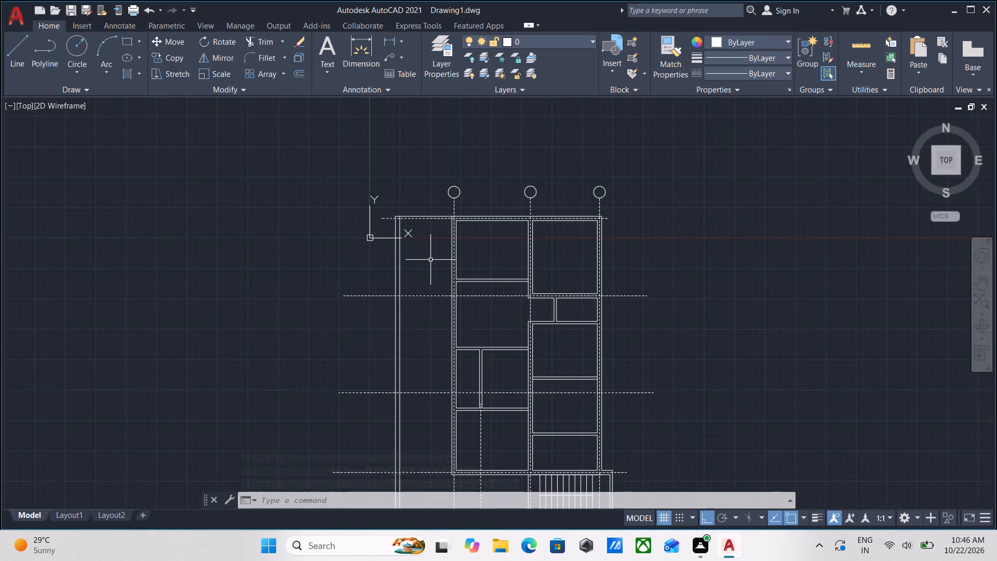
{"action": "scroll", "coordinate": [430, 260], "scroll_direction": "down", "scroll_amount": 3}
{"action": "scroll", "coordinate": [469, 297], "scroll_direction": "up", "scroll_amount": 3}
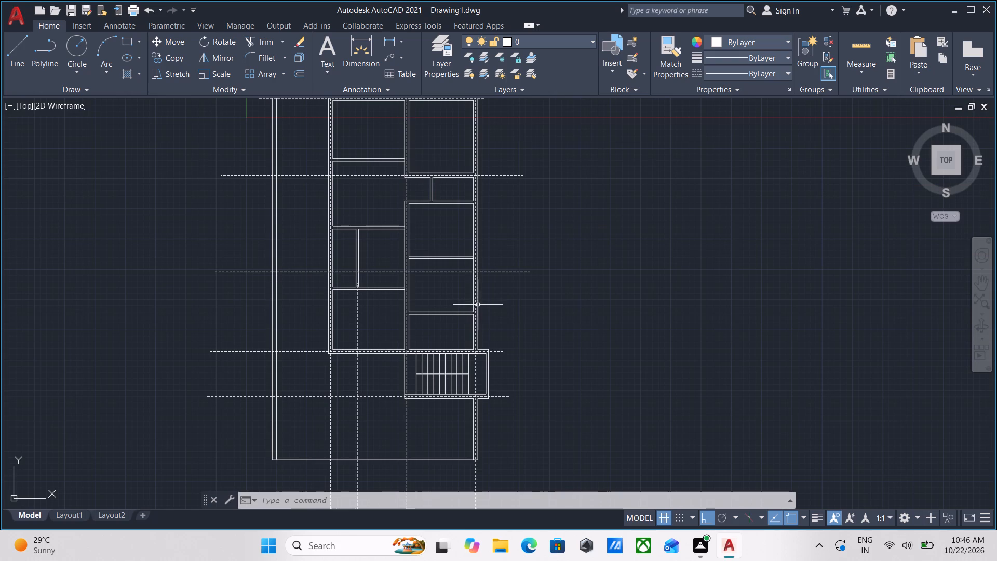
{"action": "middle_click_drag", "start_coordinate": [498, 292], "coordinate": [544, 383]}
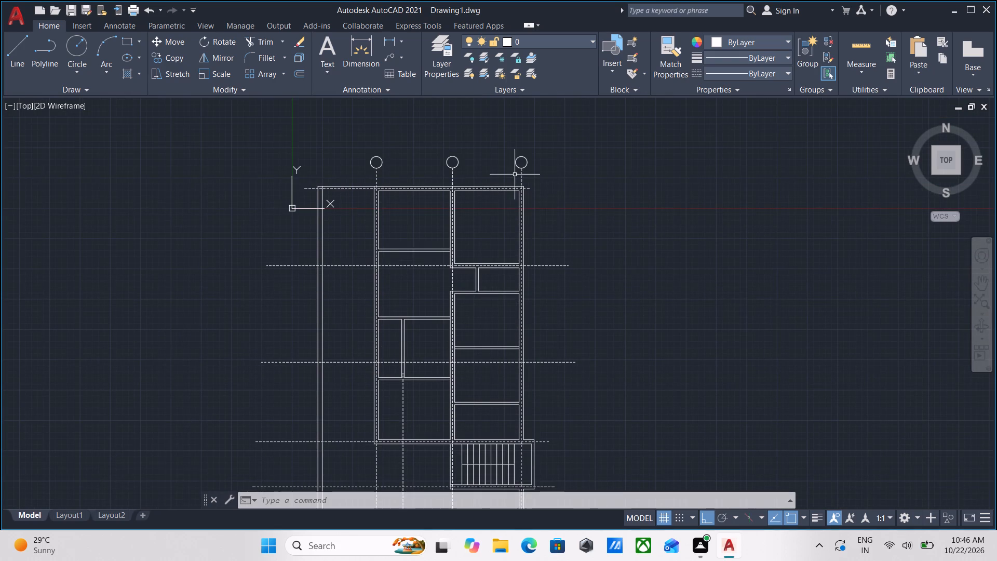
With Ortho off, copy the northeast circle by its west quadrant to the second horizontal centre line's east end and directly north, aligned with the northernmost line.
{"action": "middle_click_drag", "start_coordinate": [515, 175], "coordinate": [537, 261]}
{"action": "scroll", "coordinate": [547, 250], "scroll_direction": "up", "scroll_amount": 3}
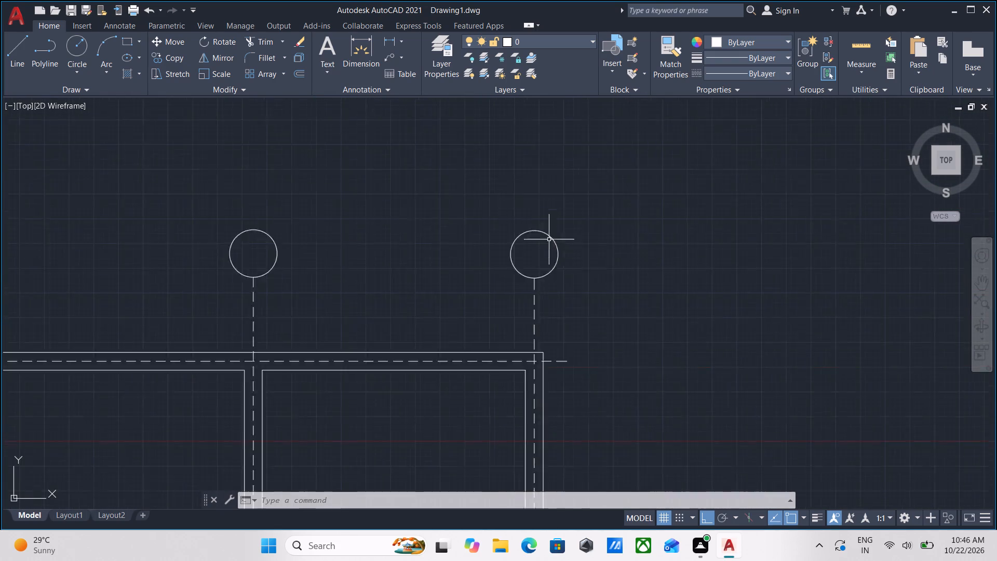
{"action": "scroll", "coordinate": [549, 239], "scroll_direction": "up", "scroll_amount": 1}
{"action": "left_click", "coordinate": [573, 222]}
{"action": "left_click", "coordinate": [542, 255]}
{"action": "type", "text": "CO"}
{"action": "key", "text": "Return"}
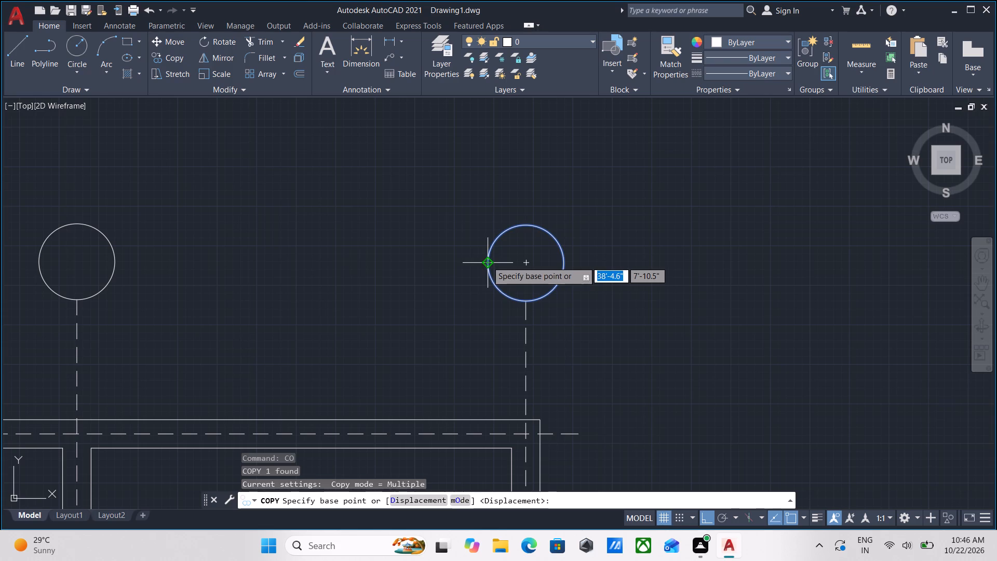
{"action": "left_click", "coordinate": [487, 261]}
{"action": "key", "text": "F8"}
{"action": "scroll", "coordinate": [616, 321], "scroll_direction": "down", "scroll_amount": 2}
{"action": "middle_click_drag", "start_coordinate": [616, 321], "coordinate": [616, 295]}
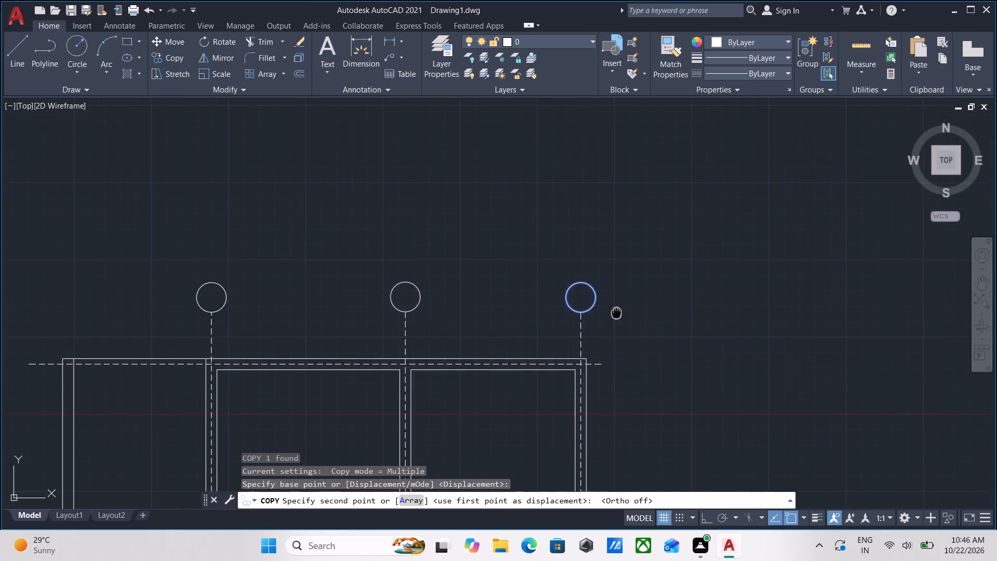
{"action": "middle_click_drag", "start_coordinate": [616, 295], "coordinate": [624, 137]}
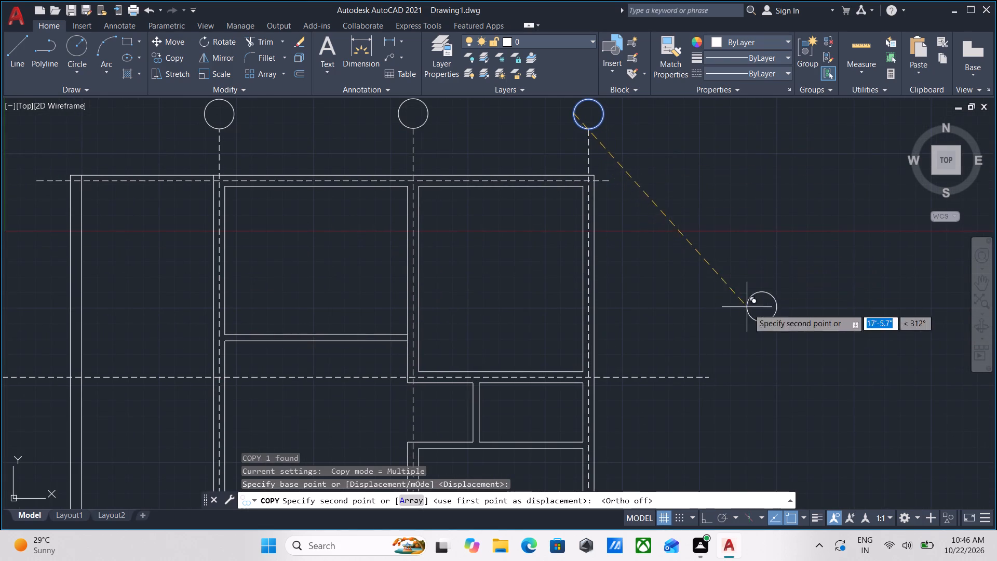
{"action": "left_click", "coordinate": [710, 378]}
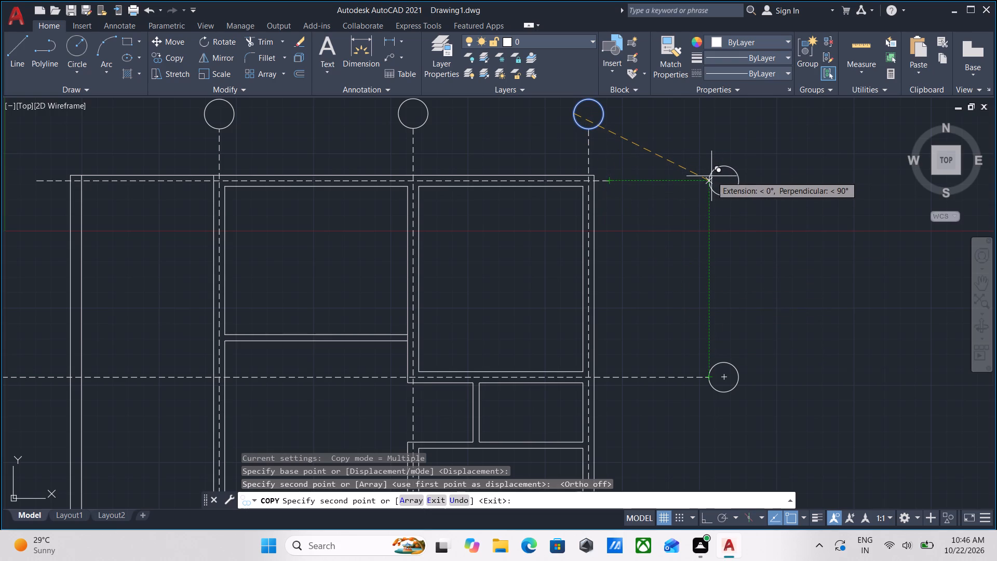
{"action": "left_click", "coordinate": [711, 176]}
Examine the east ends of the horizontal centre lines against the two circles placed there, and end the copying.
{"action": "middle_click_drag", "start_coordinate": [766, 335], "coordinate": [710, 158]}
{"action": "scroll", "coordinate": [695, 293], "scroll_direction": "down", "scroll_amount": 2}
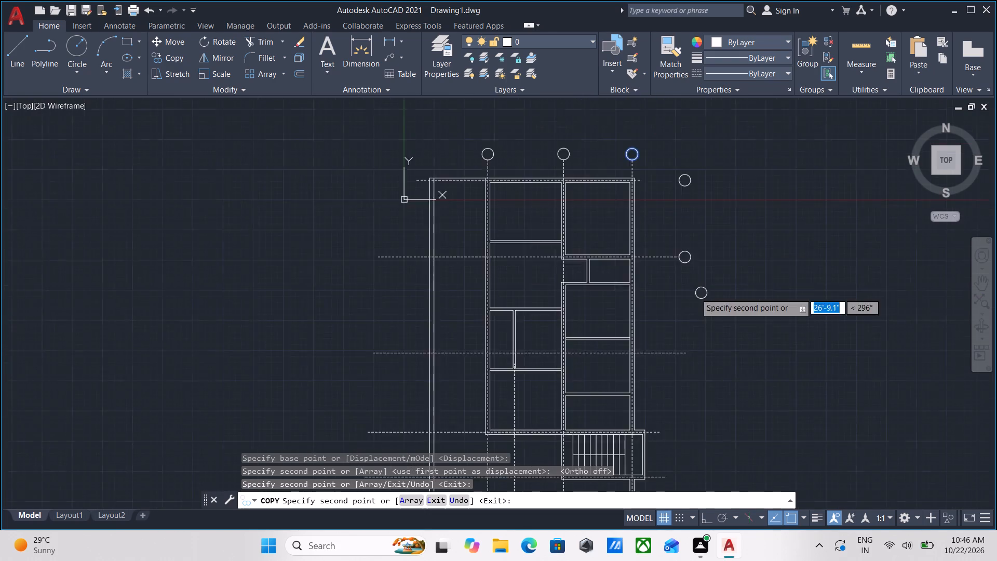
{"action": "middle_click_drag", "start_coordinate": [695, 293], "coordinate": [682, 203]}
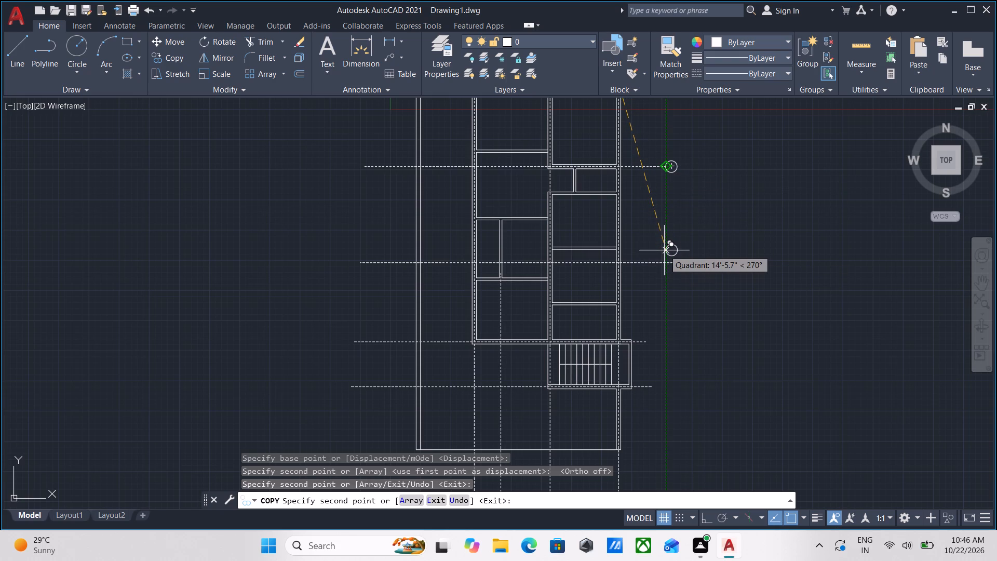
{"action": "scroll", "coordinate": [664, 252], "scroll_direction": "up", "scroll_amount": 3}
{"action": "scroll", "coordinate": [664, 252], "scroll_direction": "down", "scroll_amount": 3}
{"action": "middle_click_drag", "start_coordinate": [664, 252], "coordinate": [603, 302]}
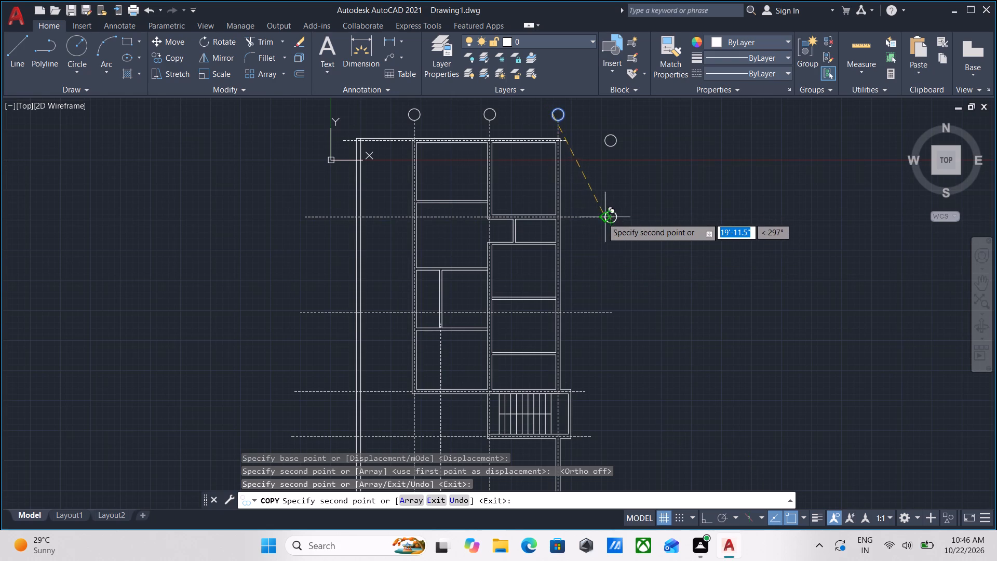
{"action": "scroll", "coordinate": [602, 218], "scroll_direction": "up", "scroll_amount": 3}
{"action": "scroll", "coordinate": [602, 218], "scroll_direction": "down", "scroll_amount": 4}
{"action": "middle_click_drag", "start_coordinate": [611, 246], "coordinate": [611, 282]}
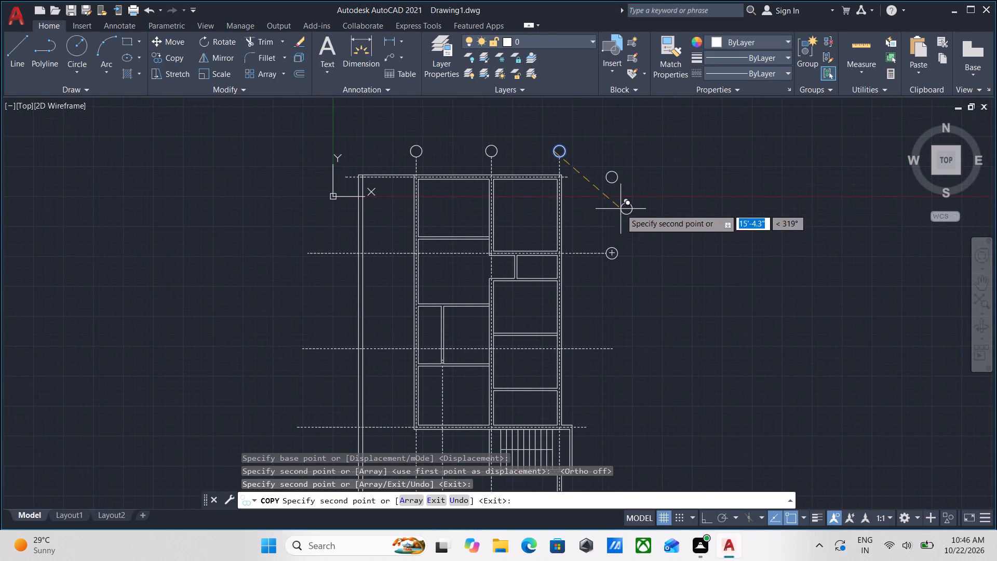
{"action": "scroll", "coordinate": [591, 176], "scroll_direction": "up", "scroll_amount": 3}
{"action": "key", "text": "Escape"}
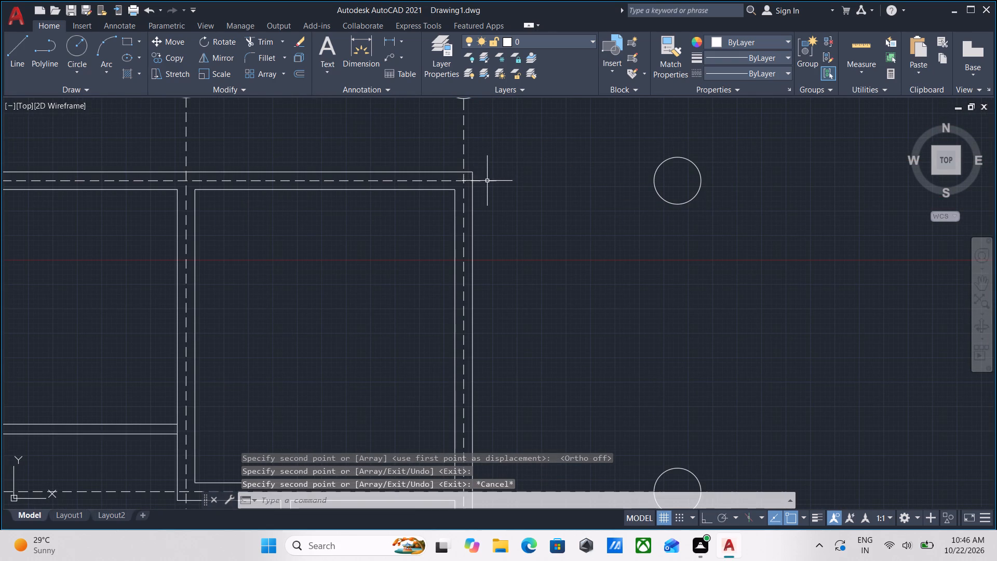
Stretch the east end of the northernmost horizontal centre line to the west quadrant of its circle.
{"action": "left_click", "coordinate": [488, 181]}
{"action": "left_click", "coordinate": [495, 183]}
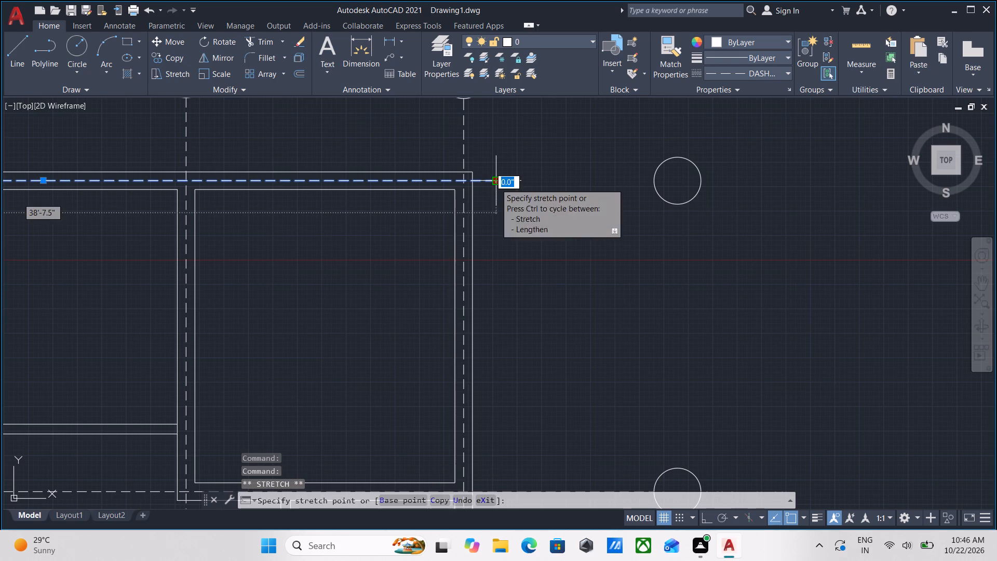
{"action": "left_click", "coordinate": [653, 182]}
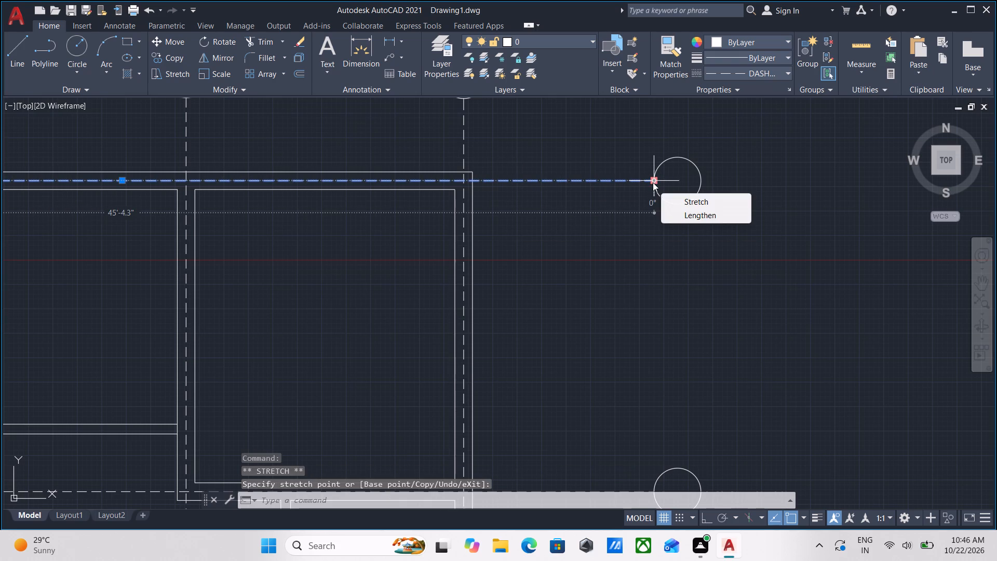
{"action": "scroll", "coordinate": [653, 182], "scroll_direction": "down", "scroll_amount": 3}
{"action": "key", "text": "Escape"}
{"action": "scroll", "coordinate": [651, 183], "scroll_direction": "down", "scroll_amount": 3}
{"action": "key", "text": "Escape"}
Examine the circle at the east end of the second horizontal centre line and the unmarked line ends south of it.
{"action": "scroll", "coordinate": [649, 233], "scroll_direction": "up", "scroll_amount": 2}
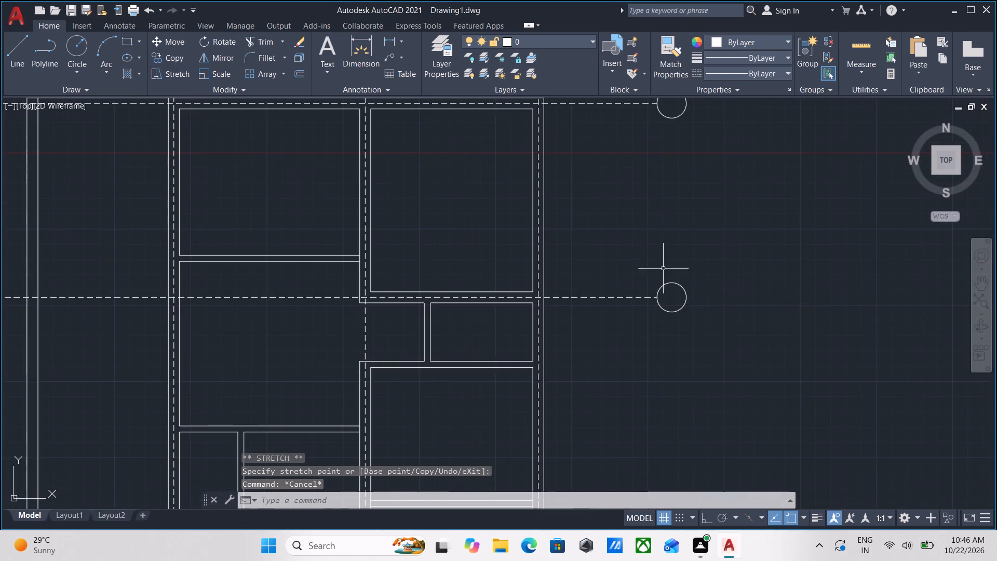
{"action": "scroll", "coordinate": [666, 280], "scroll_direction": "up", "scroll_amount": 3}
{"action": "scroll", "coordinate": [680, 273], "scroll_direction": "down", "scroll_amount": 2}
{"action": "middle_click_drag", "start_coordinate": [680, 272], "coordinate": [697, 246]}
{"action": "scroll", "coordinate": [702, 241], "scroll_direction": "down", "scroll_amount": 2}
{"action": "middle_click_drag", "start_coordinate": [702, 241], "coordinate": [614, 259]}
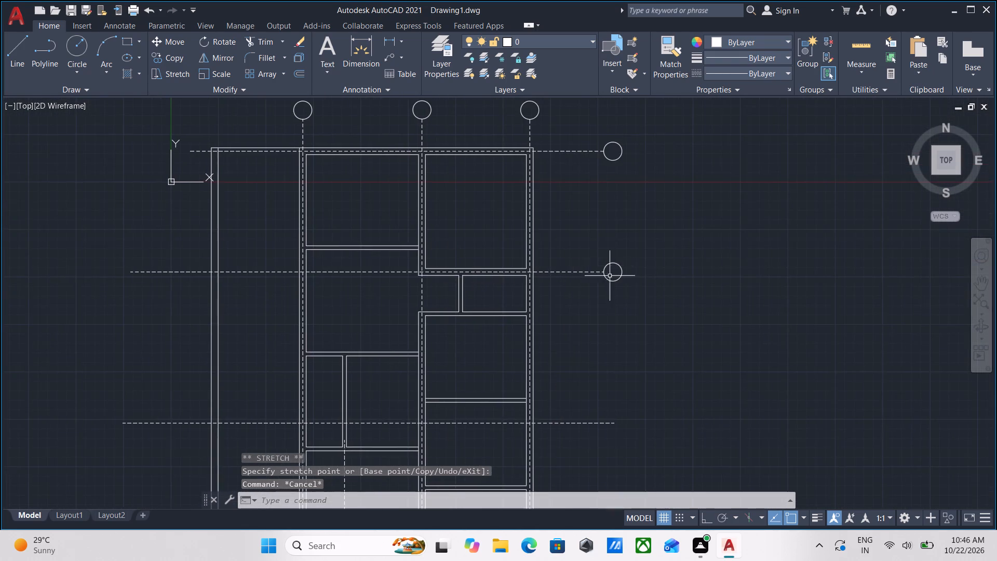
{"action": "scroll", "coordinate": [619, 291], "scroll_direction": "up", "scroll_amount": 2}
{"action": "left_click", "coordinate": [640, 285]}
{"action": "left_click", "coordinate": [606, 226]}
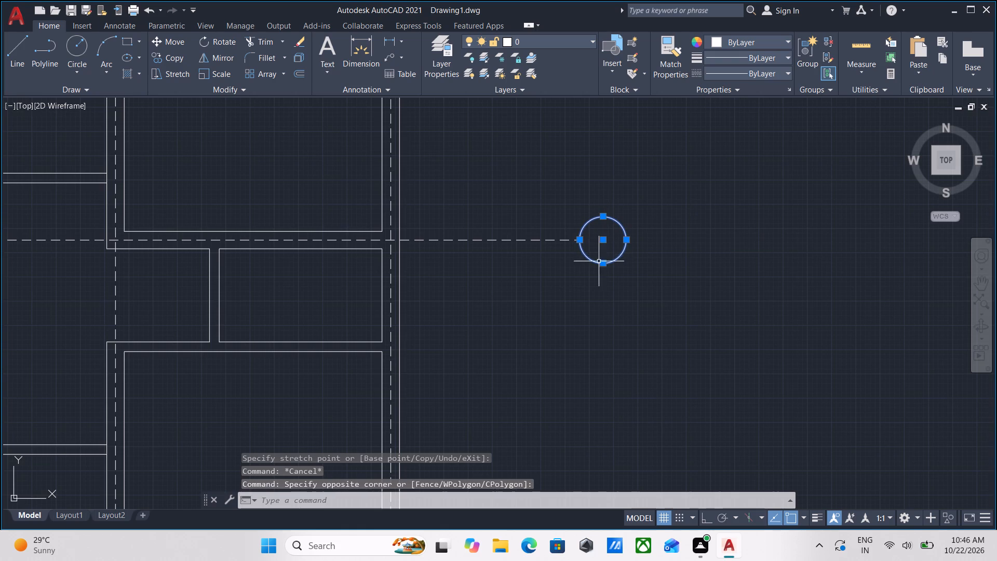
{"action": "scroll", "coordinate": [593, 266], "scroll_direction": "up", "scroll_amount": 2}
{"action": "scroll", "coordinate": [587, 271], "scroll_direction": "down", "scroll_amount": 1}
{"action": "middle_click_drag", "start_coordinate": [587, 271], "coordinate": [614, 301]}
{"action": "scroll", "coordinate": [614, 301], "scroll_direction": "down", "scroll_amount": 2}
{"action": "middle_click_drag", "start_coordinate": [614, 301], "coordinate": [634, 289]}
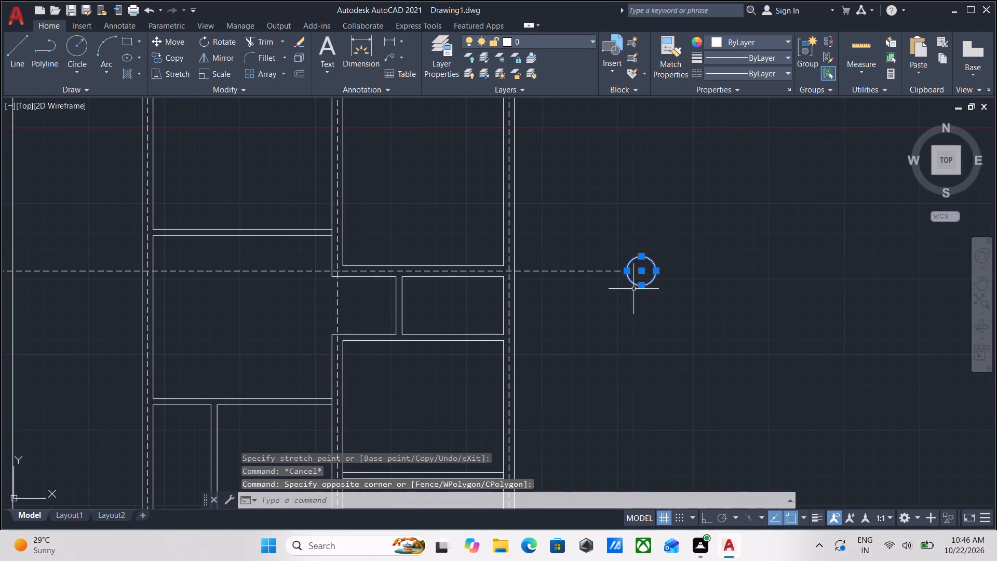
{"action": "scroll", "coordinate": [619, 294], "scroll_direction": "up", "scroll_amount": 1}
{"action": "middle_click_drag", "start_coordinate": [619, 294], "coordinate": [572, 318]}
{"action": "scroll", "coordinate": [571, 318], "scroll_direction": "down", "scroll_amount": 1}
{"action": "middle_click_drag", "start_coordinate": [571, 318], "coordinate": [575, 307]}
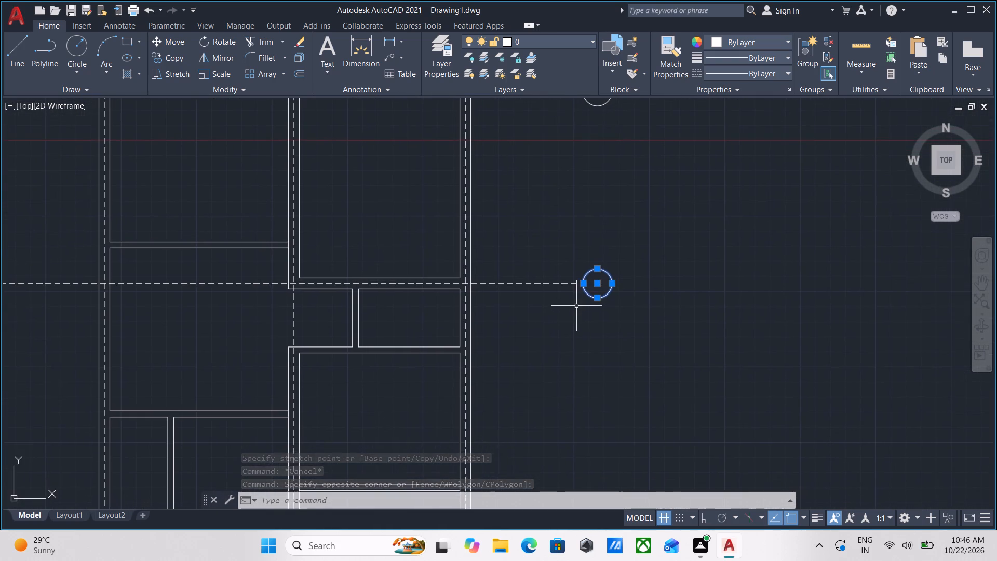
{"action": "scroll", "coordinate": [576, 306], "scroll_direction": "down", "scroll_amount": 1}
{"action": "middle_click_drag", "start_coordinate": [576, 306], "coordinate": [578, 327]}
{"action": "scroll", "coordinate": [581, 327], "scroll_direction": "up", "scroll_amount": 3}
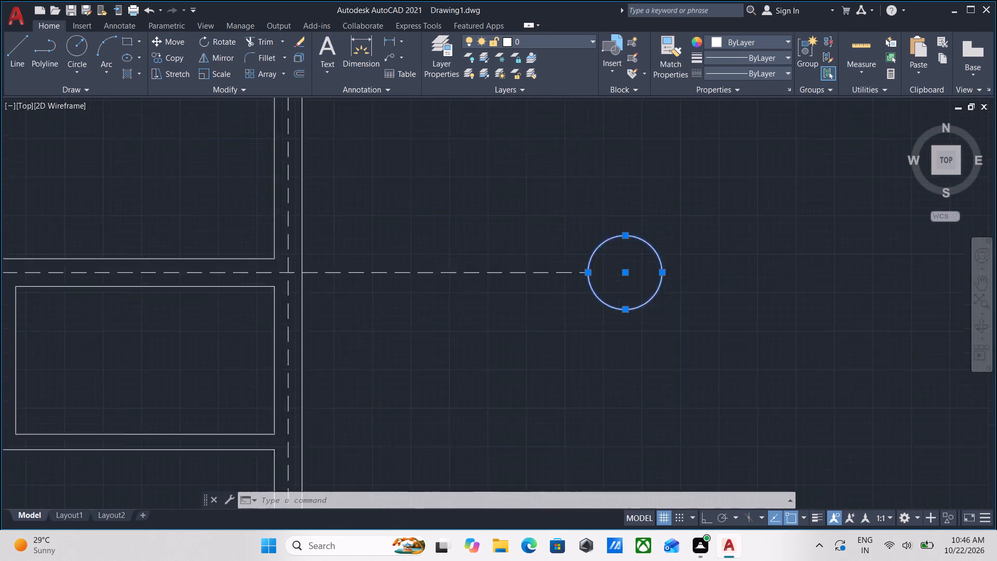
{"action": "scroll", "coordinate": [582, 325], "scroll_direction": "up", "scroll_amount": 1}
{"action": "scroll", "coordinate": [582, 325], "scroll_direction": "down", "scroll_amount": 2}
{"action": "middle_click_drag", "start_coordinate": [582, 325], "coordinate": [625, 295]}
{"action": "scroll", "coordinate": [627, 294], "scroll_direction": "down", "scroll_amount": 2}
{"action": "middle_click_drag", "start_coordinate": [627, 294], "coordinate": [614, 329]}
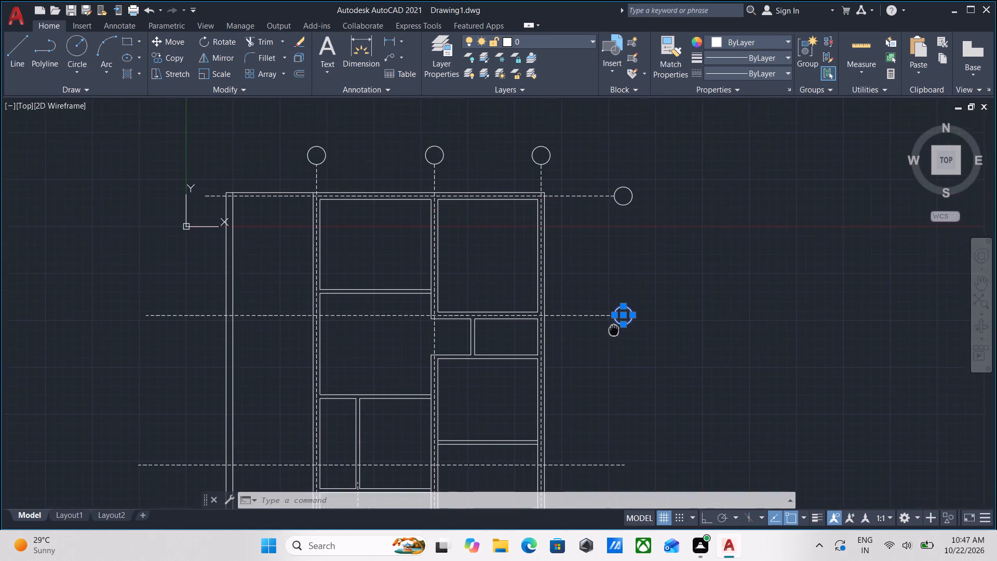
{"action": "middle_click_drag", "start_coordinate": [614, 329], "coordinate": [613, 333]}
{"action": "scroll", "coordinate": [613, 337], "scroll_direction": "up", "scroll_amount": 2}
{"action": "scroll", "coordinate": [613, 338], "scroll_direction": "down", "scroll_amount": 2}
{"action": "middle_click_drag", "start_coordinate": [613, 338], "coordinate": [614, 272]}
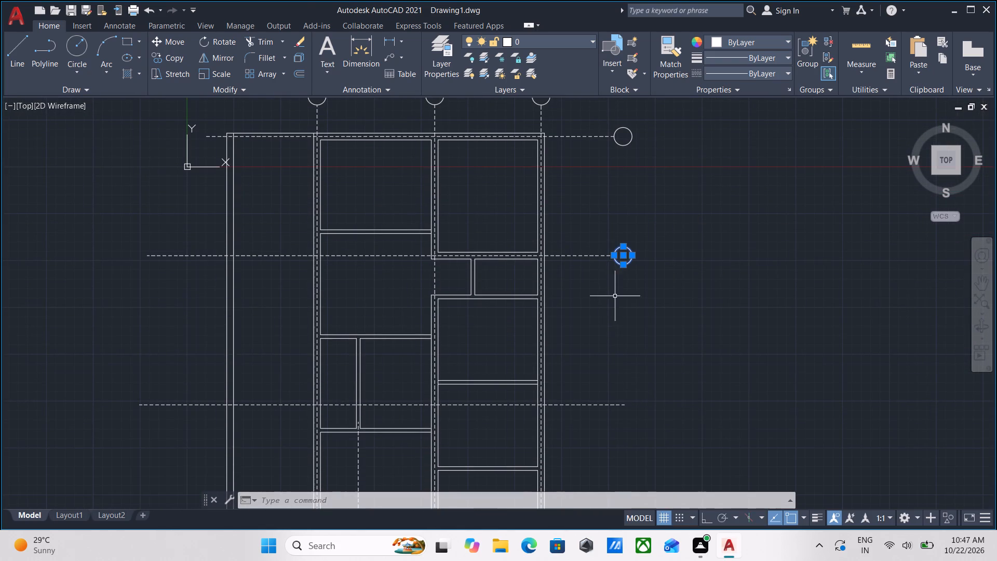
{"action": "key", "text": "Escape"}
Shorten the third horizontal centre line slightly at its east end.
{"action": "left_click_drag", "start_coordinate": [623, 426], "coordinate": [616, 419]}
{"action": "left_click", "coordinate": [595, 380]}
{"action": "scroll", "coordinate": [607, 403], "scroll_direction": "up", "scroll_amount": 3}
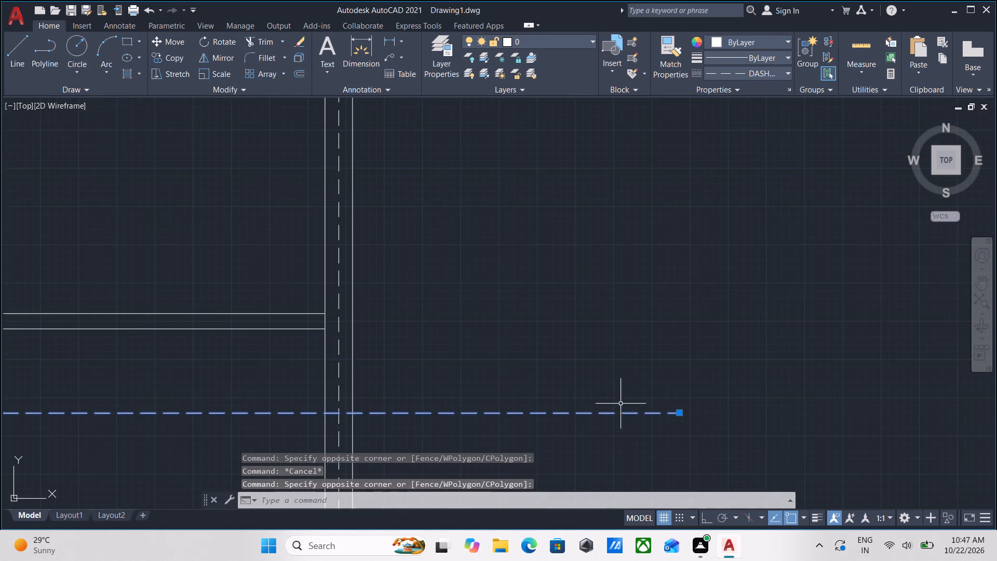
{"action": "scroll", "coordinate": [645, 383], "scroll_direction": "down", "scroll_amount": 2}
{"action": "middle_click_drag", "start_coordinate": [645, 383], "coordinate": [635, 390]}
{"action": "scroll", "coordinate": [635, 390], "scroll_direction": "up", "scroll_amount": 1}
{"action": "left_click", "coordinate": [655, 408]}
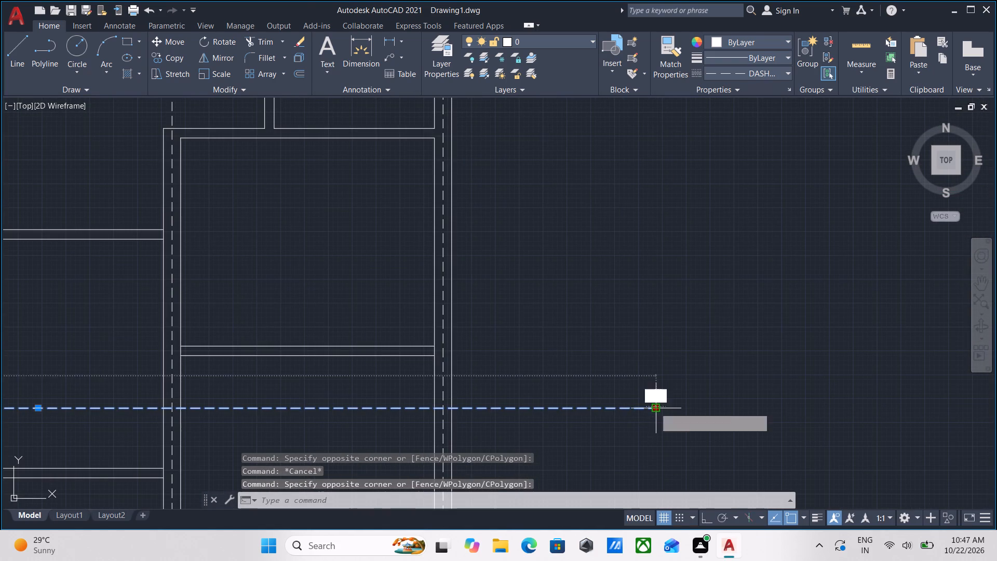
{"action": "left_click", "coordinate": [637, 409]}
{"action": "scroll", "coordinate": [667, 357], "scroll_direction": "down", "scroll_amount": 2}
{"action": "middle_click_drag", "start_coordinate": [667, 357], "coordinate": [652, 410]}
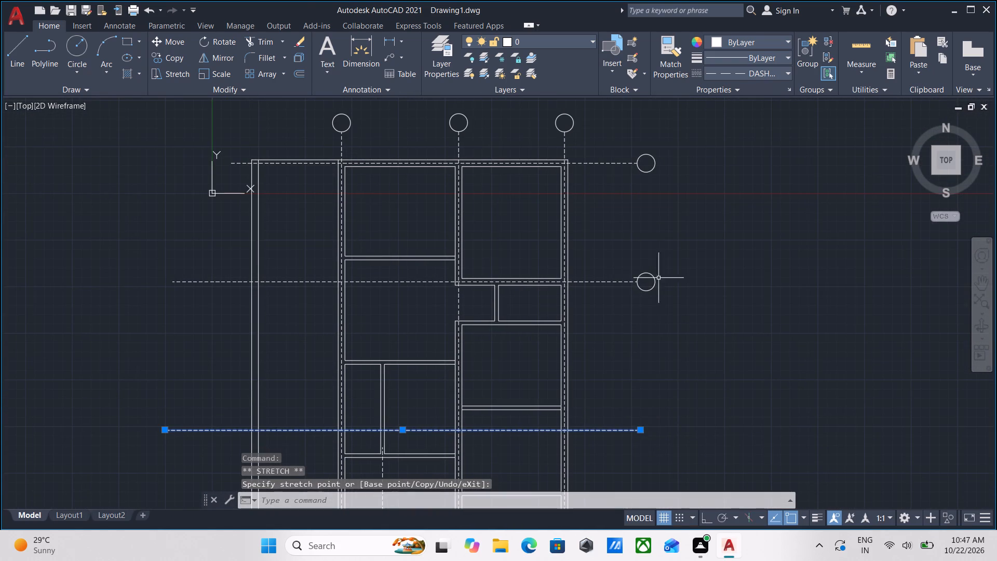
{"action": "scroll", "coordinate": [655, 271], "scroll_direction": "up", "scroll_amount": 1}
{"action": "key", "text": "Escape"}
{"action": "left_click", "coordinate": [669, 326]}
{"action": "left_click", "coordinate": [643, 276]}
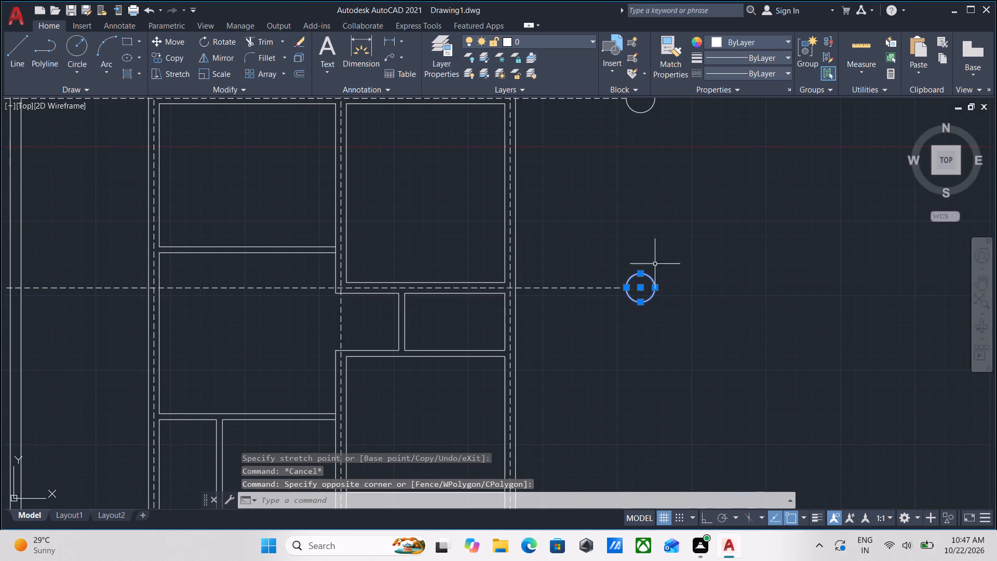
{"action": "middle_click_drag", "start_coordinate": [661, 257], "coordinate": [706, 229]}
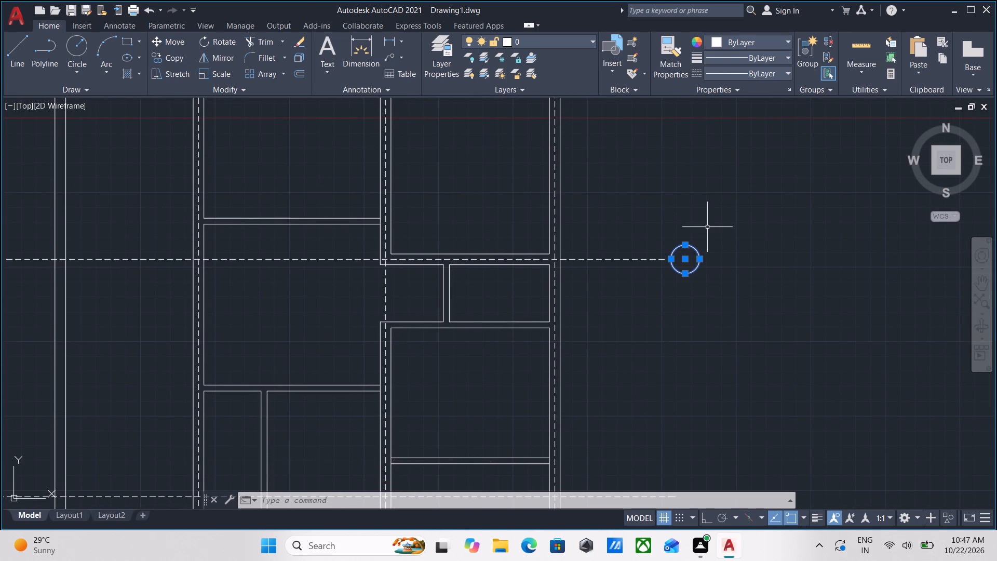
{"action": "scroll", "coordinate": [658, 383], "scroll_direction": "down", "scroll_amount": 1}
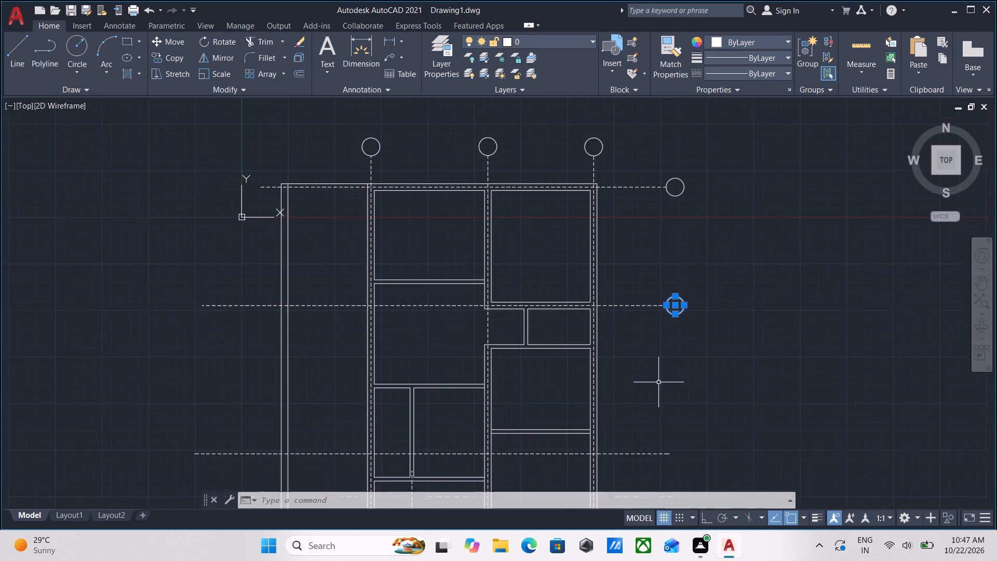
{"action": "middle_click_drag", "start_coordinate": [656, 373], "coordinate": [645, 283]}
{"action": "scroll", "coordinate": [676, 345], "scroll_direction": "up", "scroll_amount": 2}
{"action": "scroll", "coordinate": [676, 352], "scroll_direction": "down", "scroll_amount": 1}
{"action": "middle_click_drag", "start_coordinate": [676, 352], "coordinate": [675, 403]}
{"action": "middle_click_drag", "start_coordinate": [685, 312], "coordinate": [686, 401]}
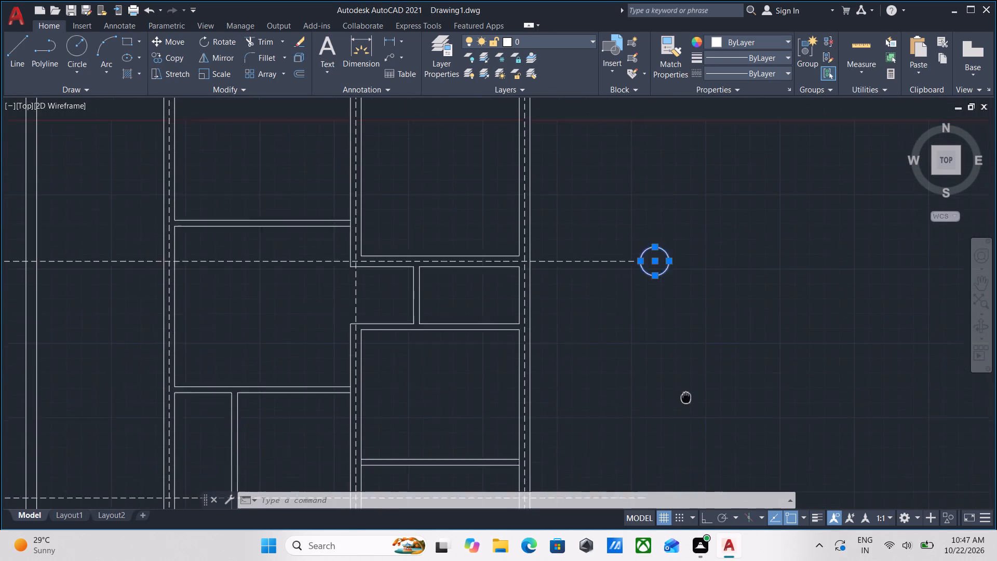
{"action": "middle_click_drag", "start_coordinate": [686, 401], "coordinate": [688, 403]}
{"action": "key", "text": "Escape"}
With Ortho on, copy the second horizontal centre line's circle by its west quadrant directly south onto the third horizontal centre line.
{"action": "left_click", "coordinate": [672, 302]}
{"action": "left_click", "coordinate": [661, 277]}
{"action": "type", "text": "CO"}
{"action": "key", "text": "Return"}
{"action": "scroll", "coordinate": [641, 290], "scroll_direction": "up", "scroll_amount": 2}
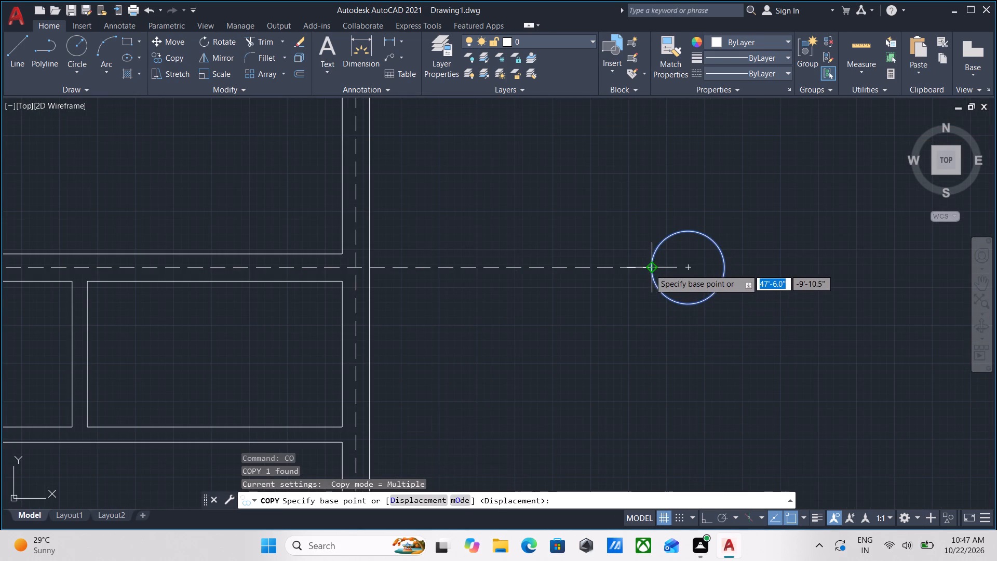
{"action": "left_click", "coordinate": [650, 269]}
{"action": "scroll", "coordinate": [639, 373], "scroll_direction": "down", "scroll_amount": 1}
{"action": "middle_click_drag", "start_coordinate": [639, 373], "coordinate": [646, 284]}
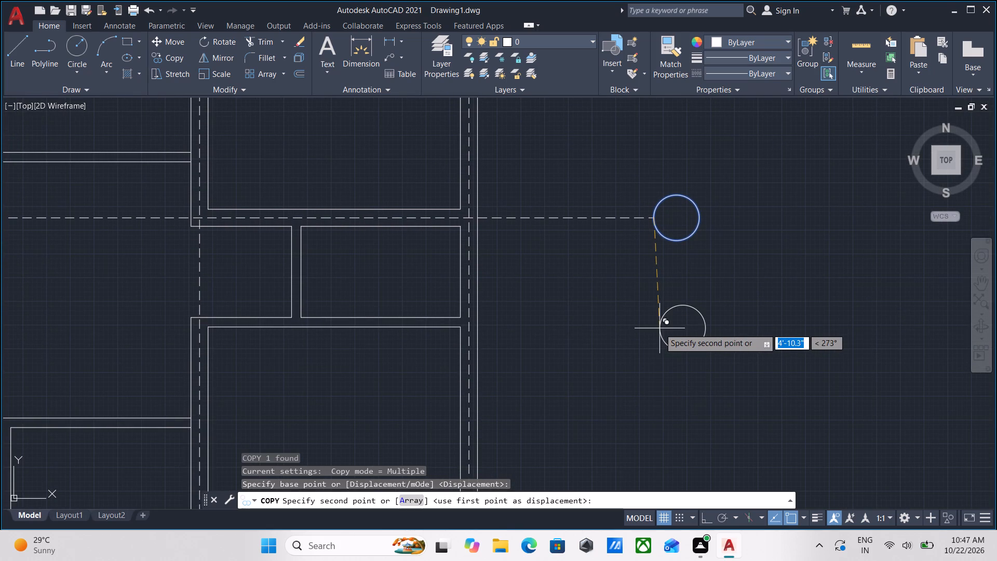
{"action": "key", "text": "F8"}
{"action": "scroll", "coordinate": [659, 329], "scroll_direction": "down", "scroll_amount": 1}
{"action": "middle_click_drag", "start_coordinate": [645, 391], "coordinate": [639, 303]}
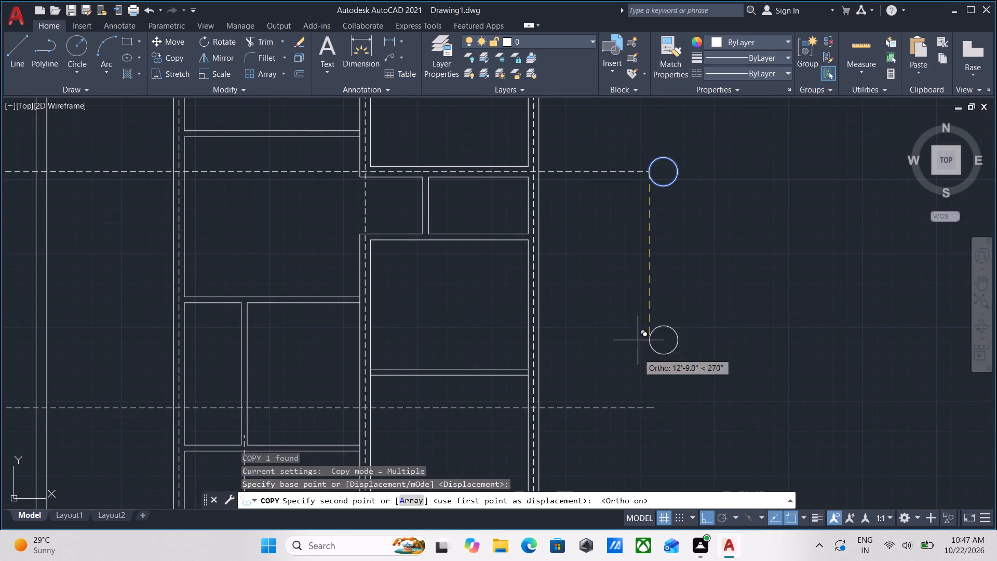
{"action": "left_click", "coordinate": [649, 407]}
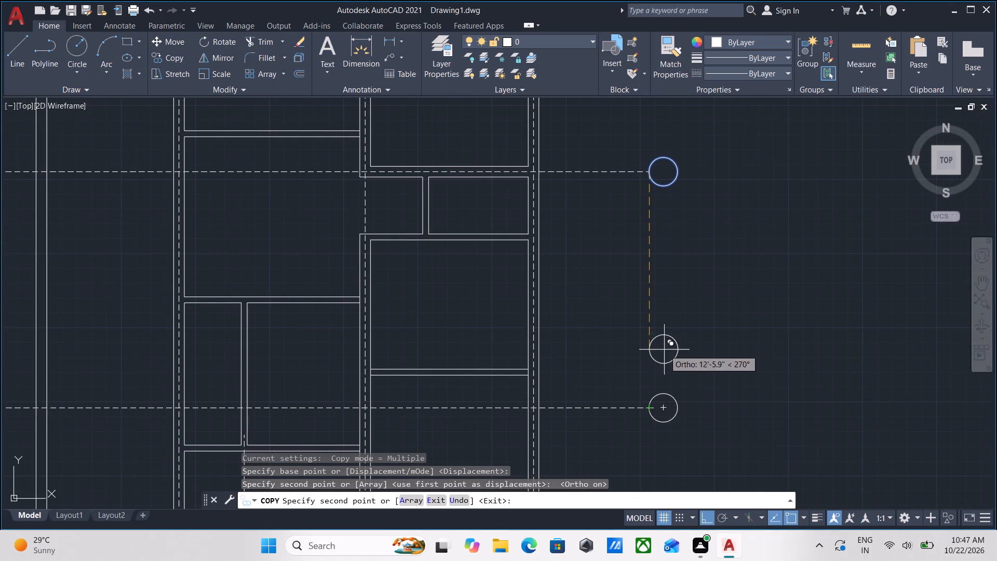
{"action": "key", "text": "Escape"}
Stretch the east end of the third horizontal centre line back to the west quadrant of its circle.
{"action": "scroll", "coordinate": [662, 422], "scroll_direction": "up", "scroll_amount": 3}
{"action": "scroll", "coordinate": [630, 353], "scroll_direction": "up", "scroll_amount": 1}
{"action": "left_click", "coordinate": [622, 373]}
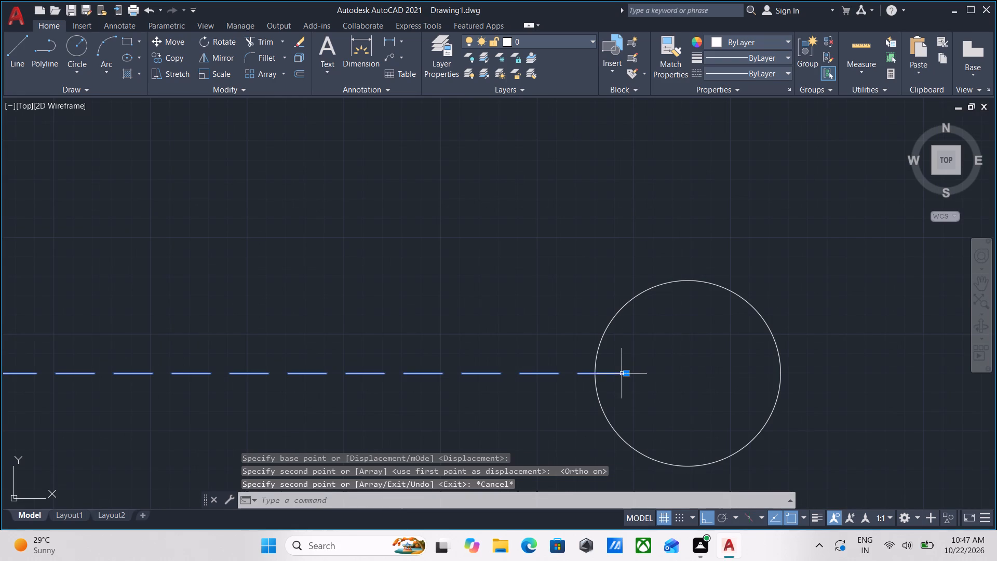
{"action": "left_click", "coordinate": [629, 371]}
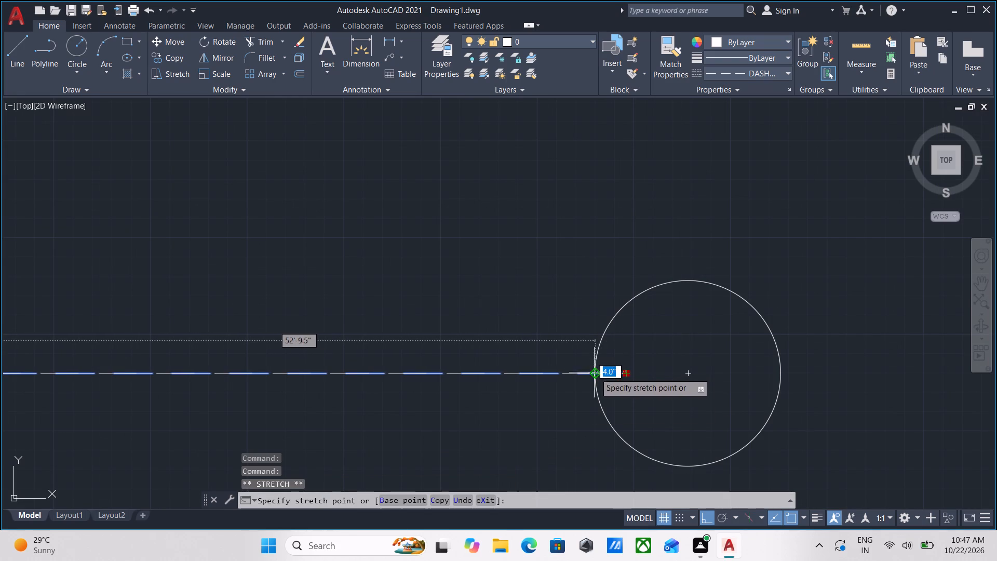
{"action": "left_click", "coordinate": [596, 374]}
{"action": "key", "text": "Escape"}
{"action": "scroll", "coordinate": [596, 374], "scroll_direction": "down", "scroll_amount": 3}
{"action": "key", "text": "Escape"}
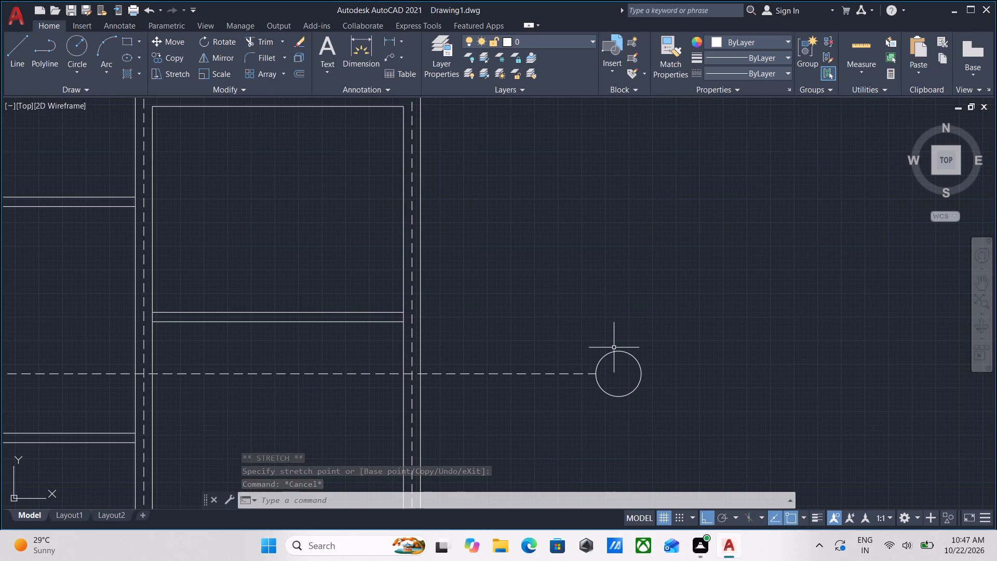
Stretch the horizontal centre line along the staircase's north wall eastward, roughly level with the west side of the circles above.
{"action": "scroll", "coordinate": [615, 346], "scroll_direction": "down", "scroll_amount": 2}
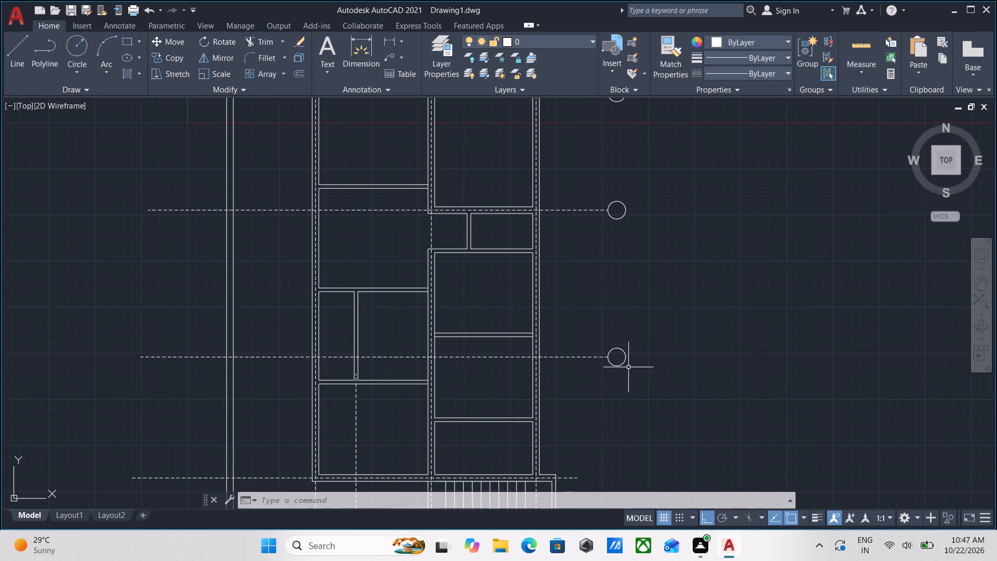
{"action": "middle_click_drag", "start_coordinate": [628, 379], "coordinate": [631, 309]}
{"action": "scroll", "coordinate": [582, 457], "scroll_direction": "up", "scroll_amount": 2}
{"action": "scroll", "coordinate": [576, 392], "scroll_direction": "down", "scroll_amount": 1}
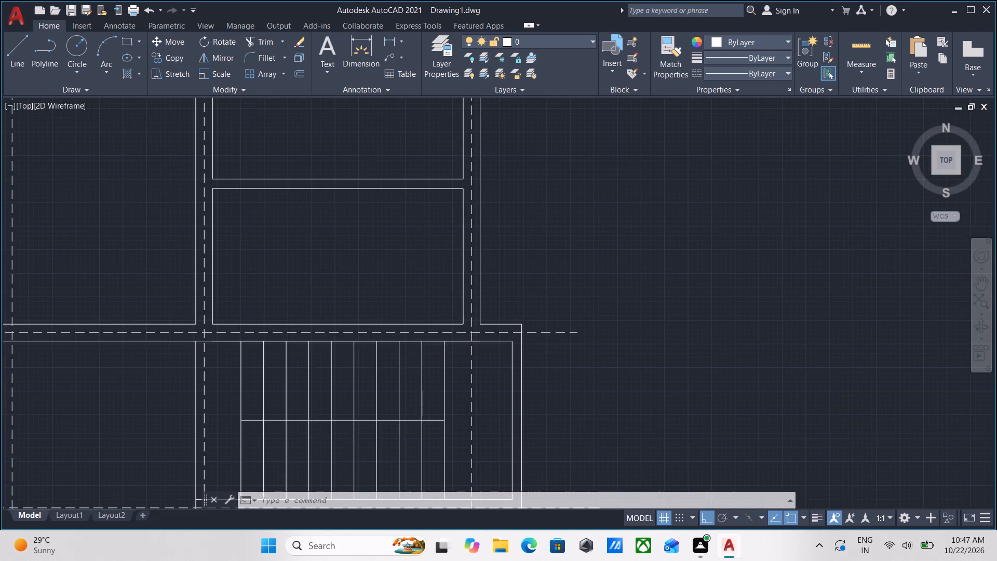
{"action": "middle_click_drag", "start_coordinate": [576, 392], "coordinate": [589, 436]}
{"action": "scroll", "coordinate": [599, 428], "scroll_direction": "down", "scroll_amount": 1}
{"action": "middle_click_drag", "start_coordinate": [599, 428], "coordinate": [599, 444]}
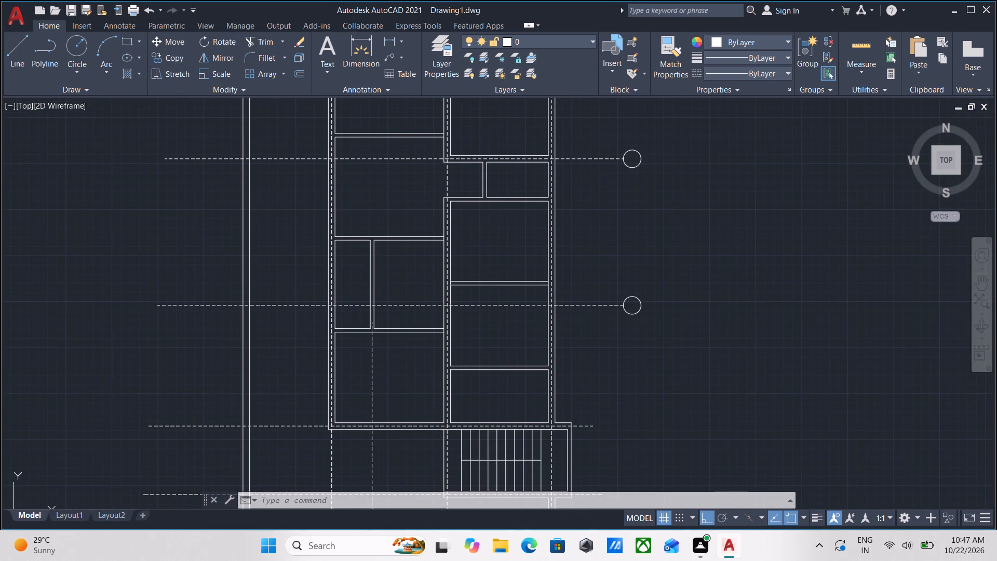
{"action": "scroll", "coordinate": [598, 431], "scroll_direction": "up", "scroll_amount": 2}
{"action": "left_click", "coordinate": [598, 431]}
{"action": "left_click", "coordinate": [586, 397]}
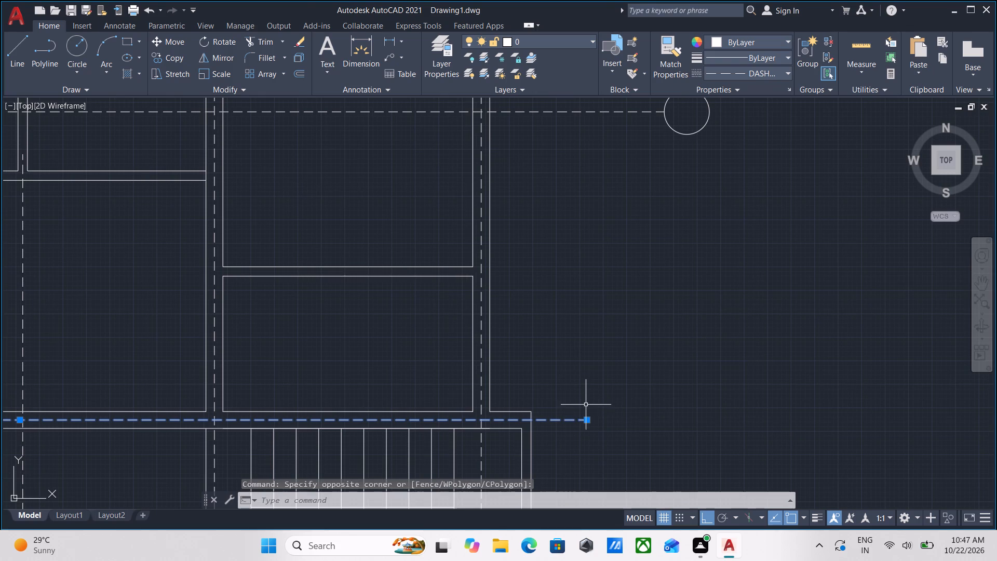
{"action": "left_click", "coordinate": [588, 418]}
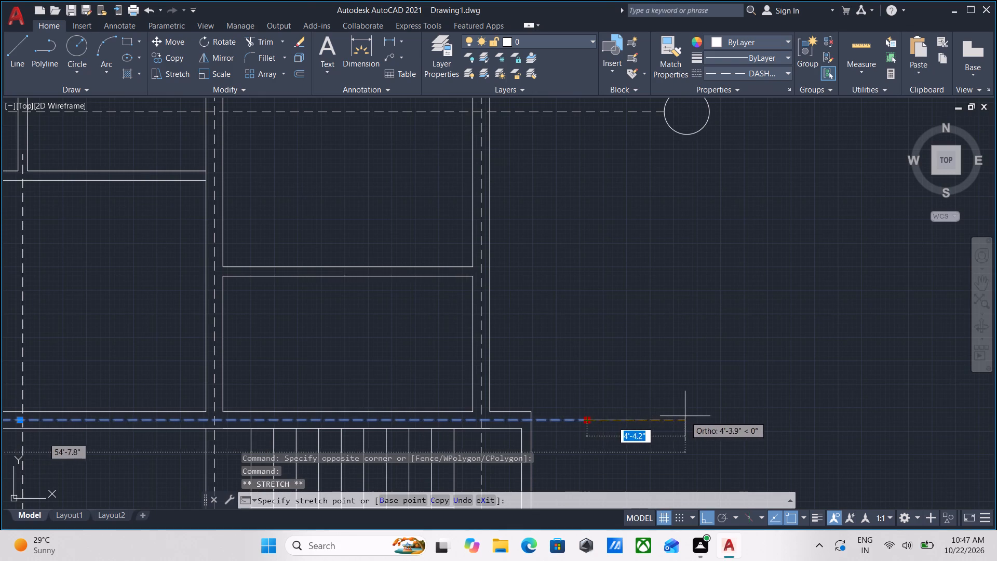
{"action": "left_click", "coordinate": [663, 421]}
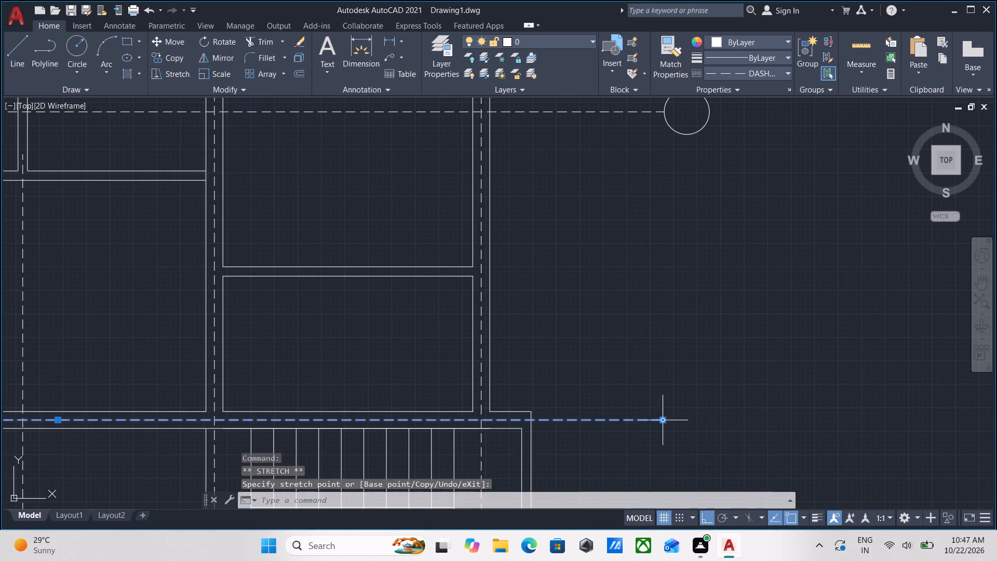
{"action": "scroll", "coordinate": [665, 420], "scroll_direction": "down", "scroll_amount": 1}
{"action": "middle_click_drag", "start_coordinate": [665, 420], "coordinate": [650, 435]}
{"action": "key", "text": "Escape"}
Copy the third line's circle by its west quadrant to the fourth horizontal centre line's east end and onto the fifth line's eastward extension.
{"action": "left_click", "coordinate": [679, 277]}
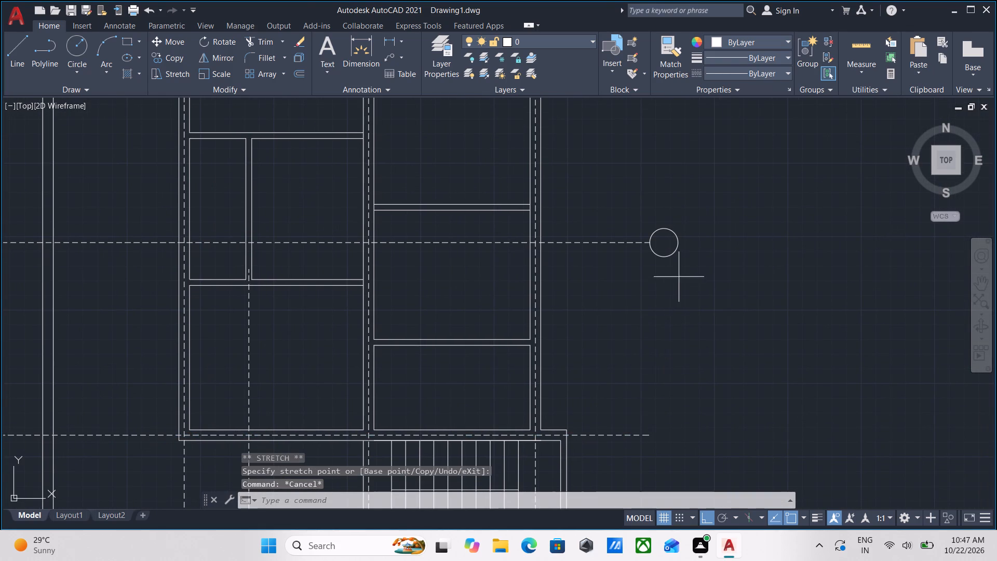
{"action": "left_click", "coordinate": [670, 243]}
{"action": "middle_click_drag", "start_coordinate": [670, 285], "coordinate": [691, 303]}
{"action": "type", "text": "CO"}
{"action": "key", "text": "Return"}
{"action": "left_click", "coordinate": [669, 259]}
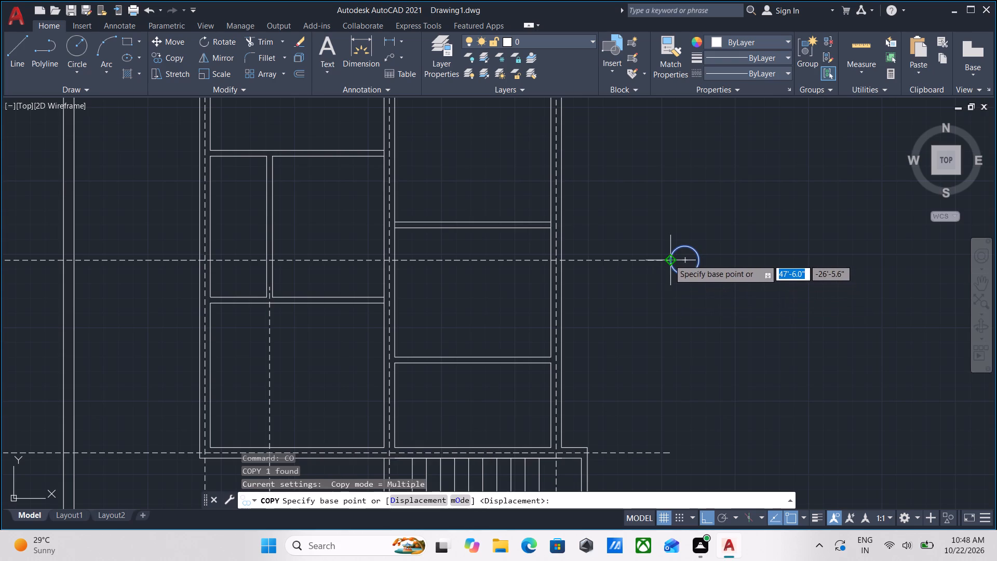
{"action": "left_click", "coordinate": [668, 451]}
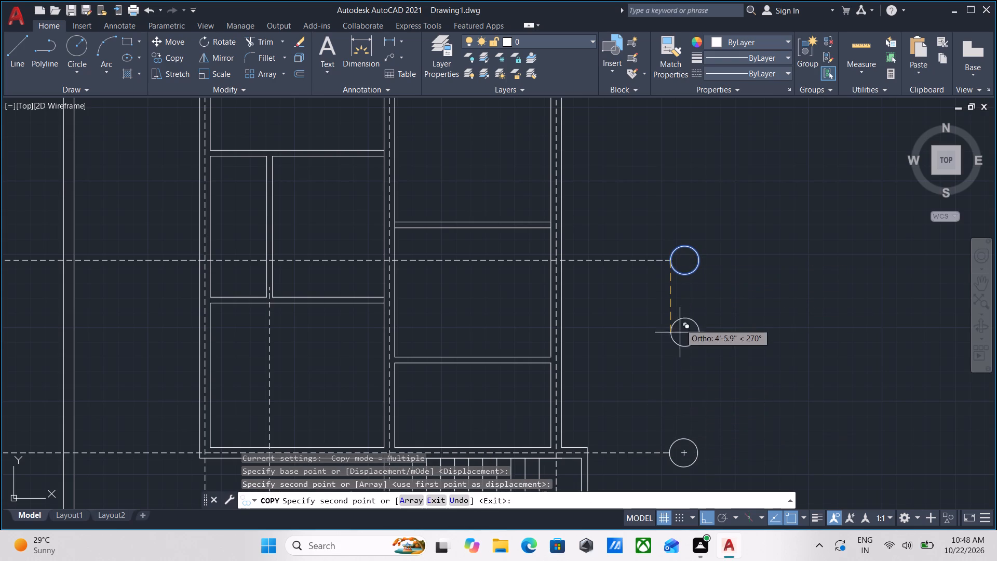
{"action": "scroll", "coordinate": [682, 305], "scroll_direction": "down", "scroll_amount": 1}
{"action": "middle_click_drag", "start_coordinate": [682, 305], "coordinate": [685, 236]}
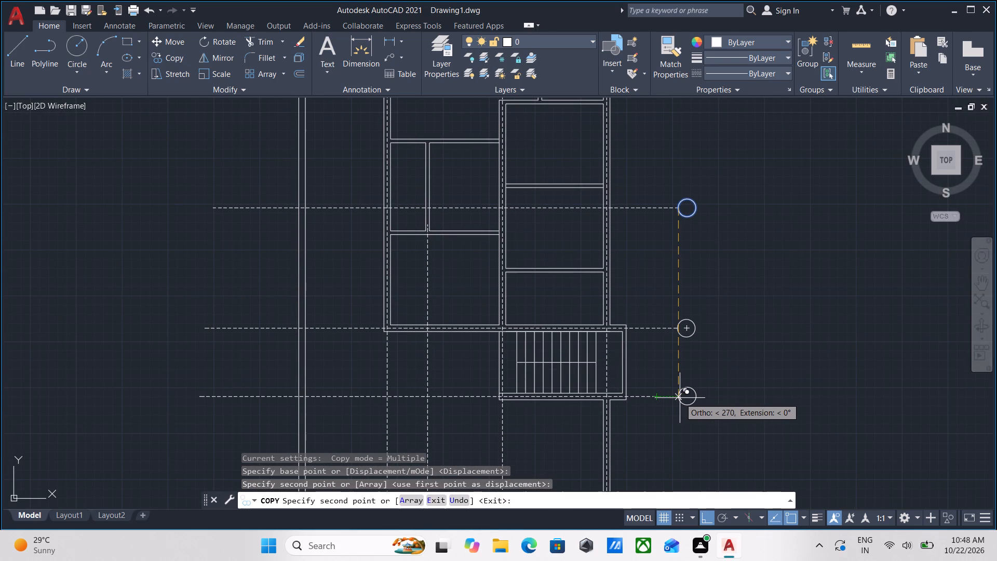
{"action": "left_click", "coordinate": [680, 398]}
{"action": "key", "text": "Escape"}
Stretch the east end of the centre line along the staircase's south wall to the west quadrant of its circle.
{"action": "scroll", "coordinate": [658, 404], "scroll_direction": "up", "scroll_amount": 3}
{"action": "left_click_drag", "start_coordinate": [656, 393], "coordinate": [653, 384]}
{"action": "left_click", "coordinate": [632, 329]}
{"action": "left_click", "coordinate": [657, 379]}
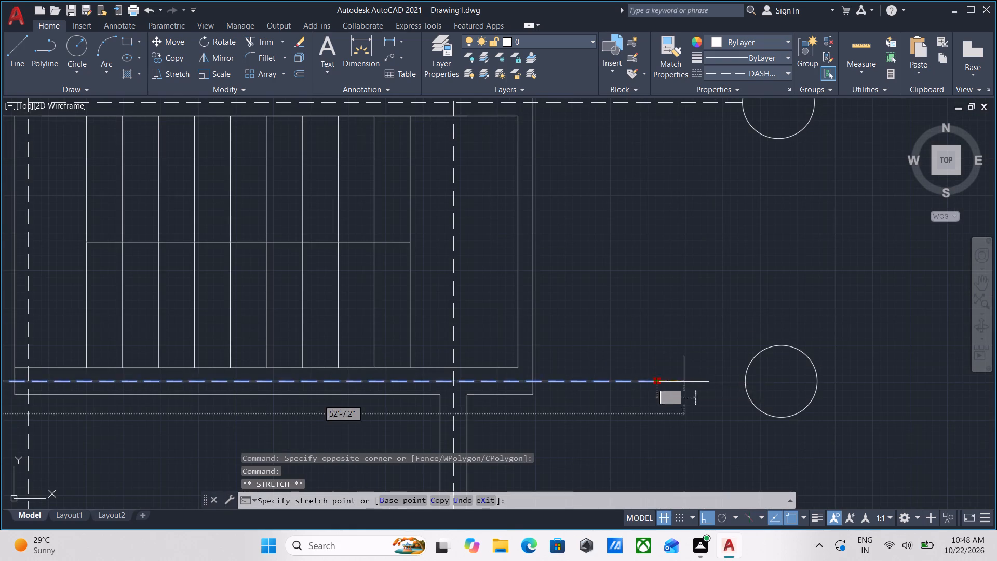
{"action": "left_click", "coordinate": [745, 384]}
{"action": "scroll", "coordinate": [745, 384], "scroll_direction": "down", "scroll_amount": 3}
{"action": "key", "text": "Escape"}
Examine the circles along the east side of the plan and above the north wall.
{"action": "scroll", "coordinate": [709, 390], "scroll_direction": "down", "scroll_amount": 5}
{"action": "middle_click_drag", "start_coordinate": [699, 381], "coordinate": [693, 417]}
{"action": "scroll", "coordinate": [734, 273], "scroll_direction": "up", "scroll_amount": 1}
{"action": "scroll", "coordinate": [704, 325], "scroll_direction": "up", "scroll_amount": 2}
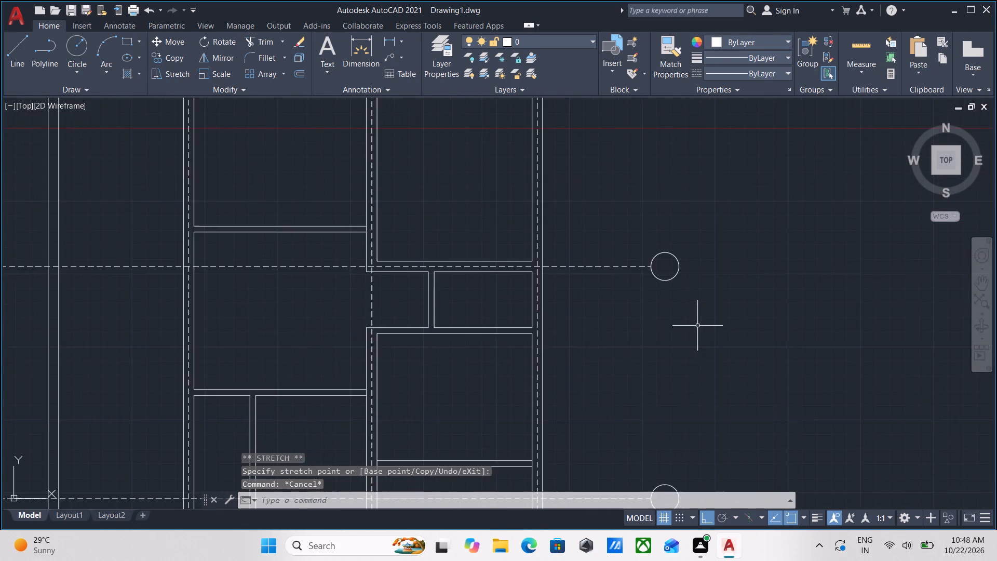
{"action": "scroll", "coordinate": [702, 325], "scroll_direction": "down", "scroll_amount": 2}
{"action": "middle_click", "coordinate": [734, 323]}
{"action": "scroll", "coordinate": [661, 262], "scroll_direction": "up", "scroll_amount": 3}
{"action": "middle_click_drag", "start_coordinate": [524, 261], "coordinate": [753, 341]}
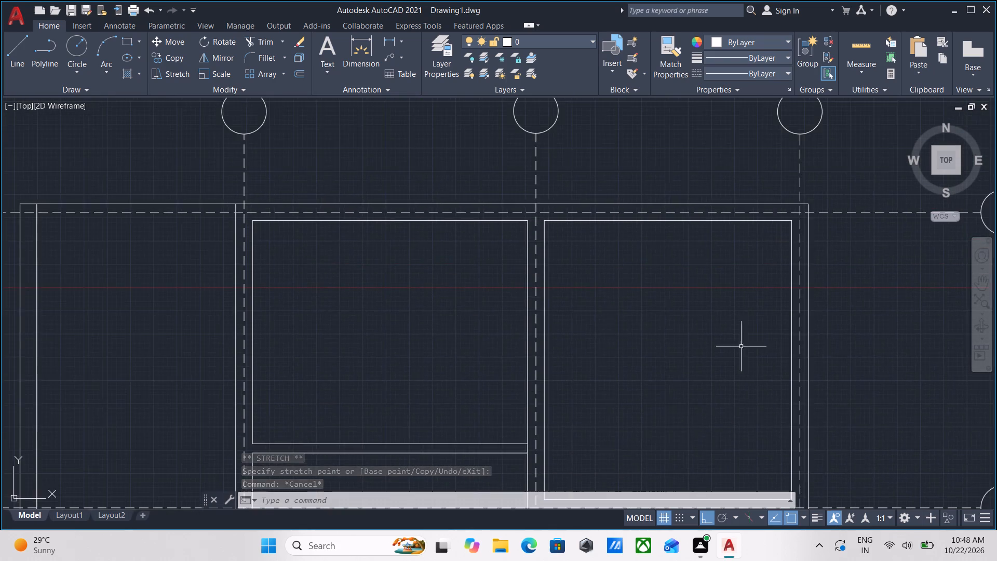
Add single-line text "A" inside the westernmost circle above the north wall, just under 9 inches high with 0° rotation.
{"action": "middle_click_drag", "start_coordinate": [587, 299], "coordinate": [747, 431]}
{"action": "middle_click_drag", "start_coordinate": [450, 272], "coordinate": [496, 332]}
{"action": "scroll", "coordinate": [429, 297], "scroll_direction": "up", "scroll_amount": 2}
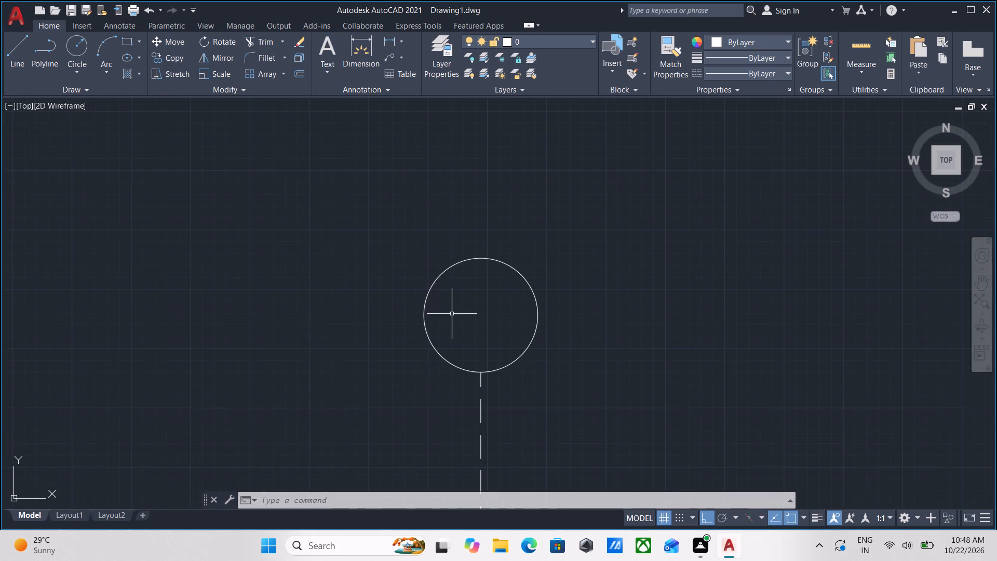
{"action": "type", "text": "DT"}
{"action": "key", "text": "Return"}
{"action": "scroll", "coordinate": [483, 330], "scroll_direction": "up", "scroll_amount": 1}
{"action": "left_click", "coordinate": [471, 348]}
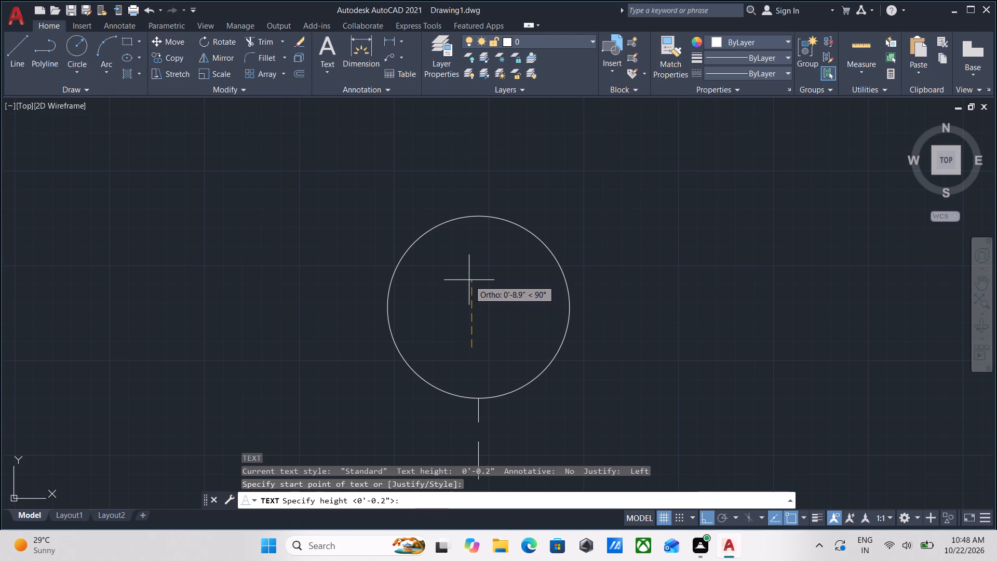
{"action": "left_click", "coordinate": [469, 284]}
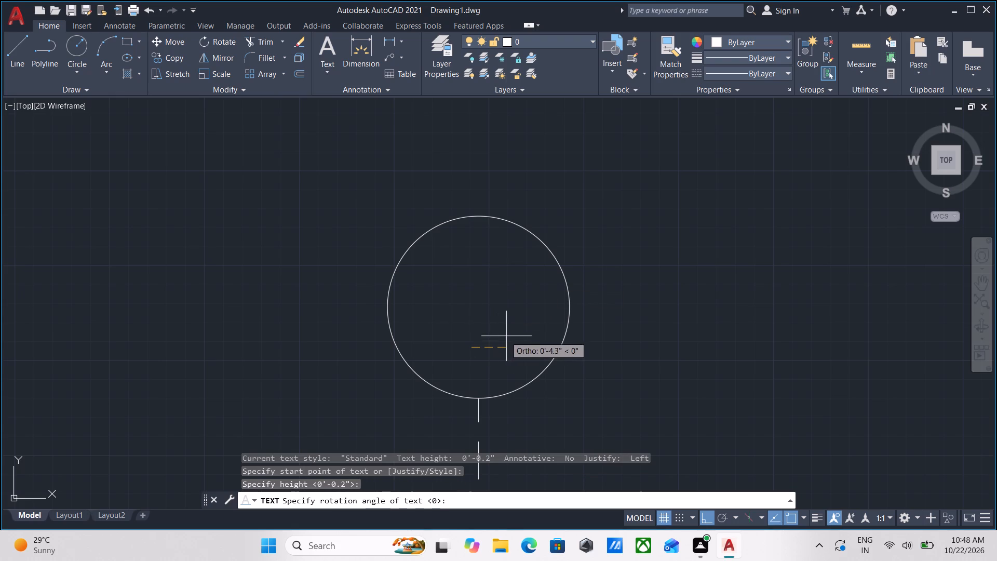
{"action": "left_click", "coordinate": [526, 341]}
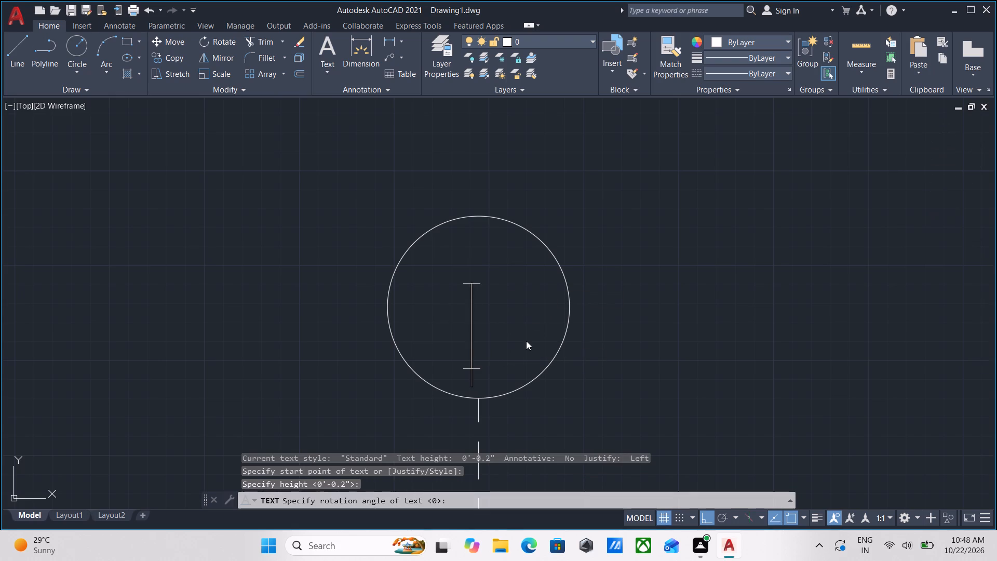
{"action": "middle_click_drag", "start_coordinate": [526, 341], "coordinate": [526, 381]}
{"action": "key", "text": "a"}
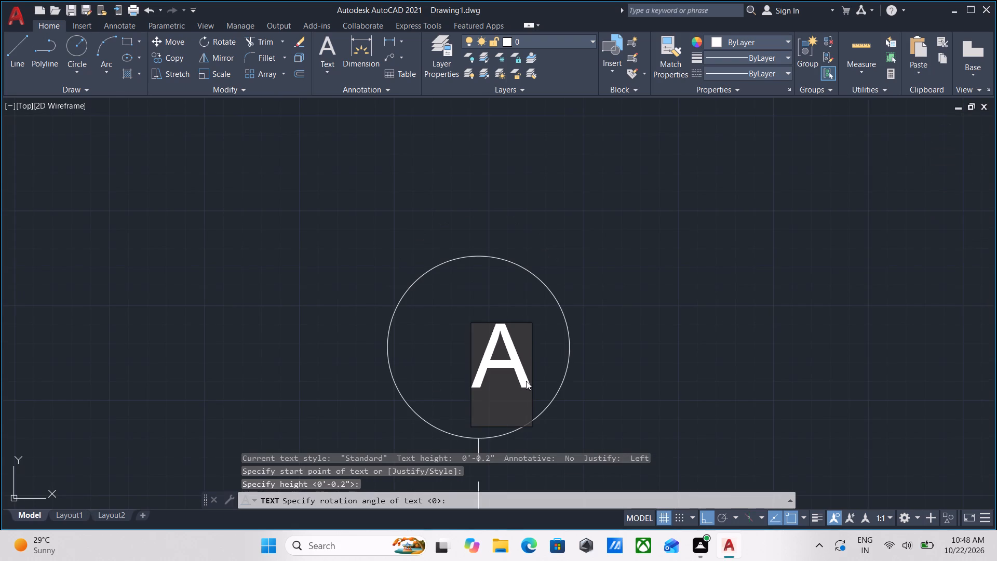
{"action": "key", "text": "Return"}
{"action": "key", "text": "Return"}
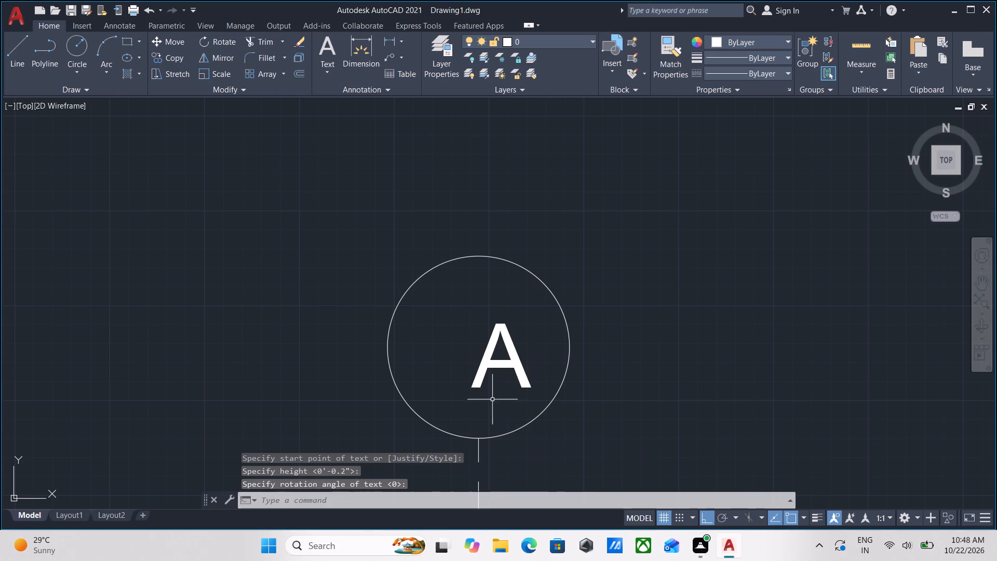
Turn Ortho off and move the letter A to the middle of its circle.
{"action": "left_click", "coordinate": [491, 400]}
{"action": "left_click", "coordinate": [462, 348]}
{"action": "left_click", "coordinate": [470, 390]}
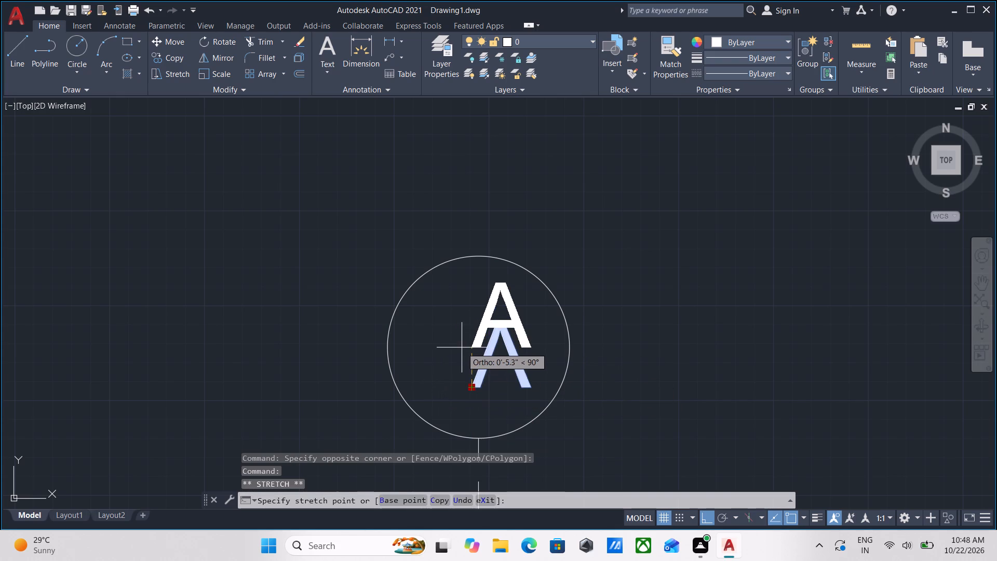
{"action": "key", "text": "F8"}
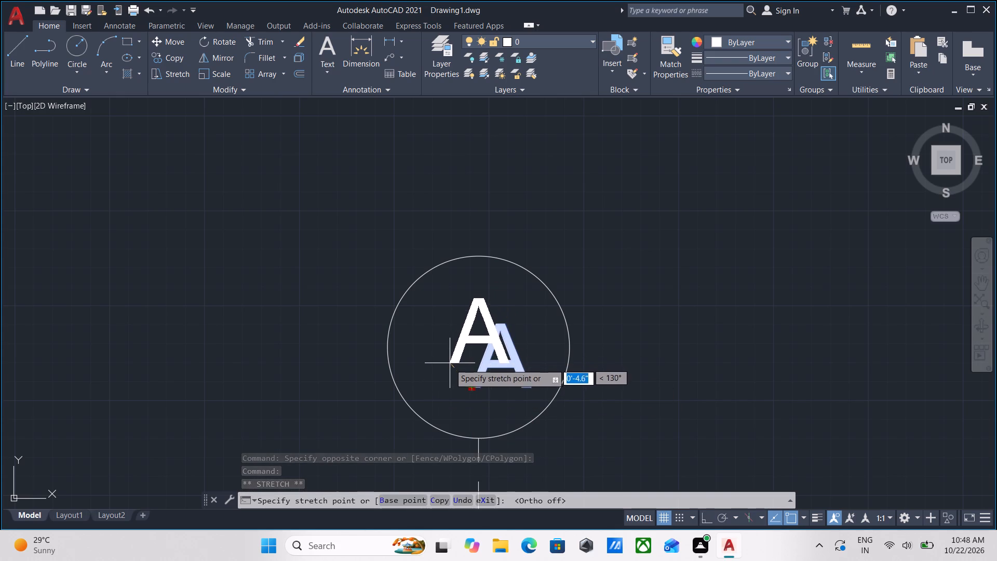
{"action": "left_click", "coordinate": [447, 371]}
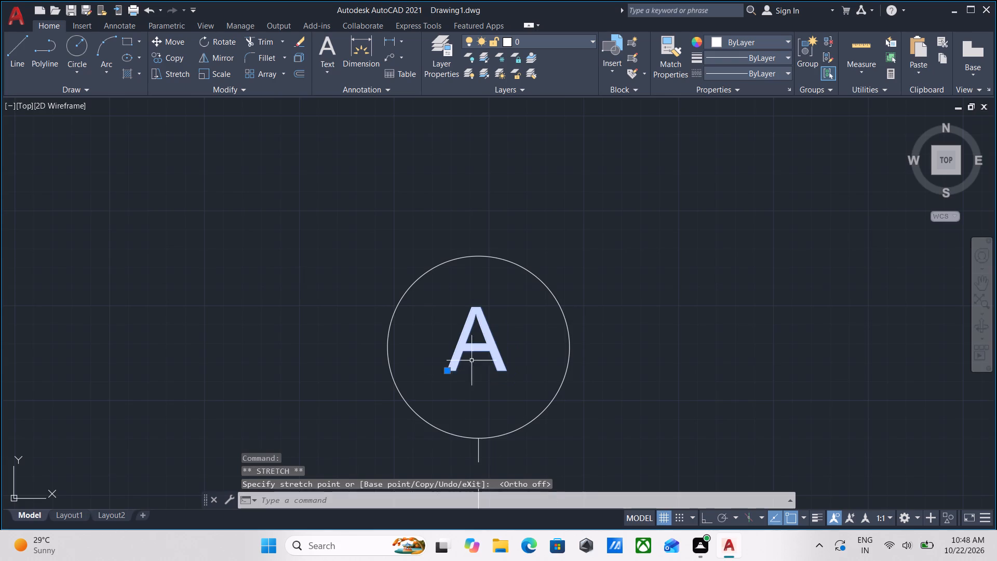
{"action": "scroll", "coordinate": [485, 356], "scroll_direction": "down", "scroll_amount": 2}
{"action": "middle_click_drag", "start_coordinate": [485, 356], "coordinate": [513, 366]}
{"action": "scroll", "coordinate": [533, 375], "scroll_direction": "up", "scroll_amount": 2}
{"action": "key", "text": "Escape"}
Copy the letter A from the westernmost circle into the middle circle above the north wall.
{"action": "left_click", "coordinate": [530, 398]}
{"action": "left_click", "coordinate": [449, 328]}
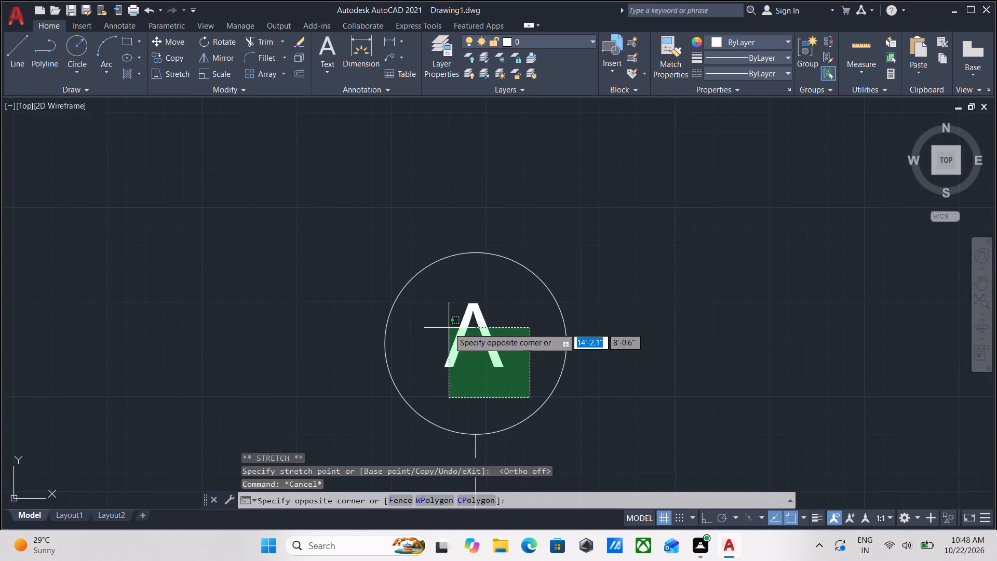
{"action": "scroll", "coordinate": [449, 328], "scroll_direction": "down", "scroll_amount": 3}
{"action": "middle_click_drag", "start_coordinate": [602, 356], "coordinate": [644, 291]}
{"action": "scroll", "coordinate": [648, 285], "scroll_direction": "down", "scroll_amount": 1}
{"action": "middle_click_drag", "start_coordinate": [648, 285], "coordinate": [646, 279]}
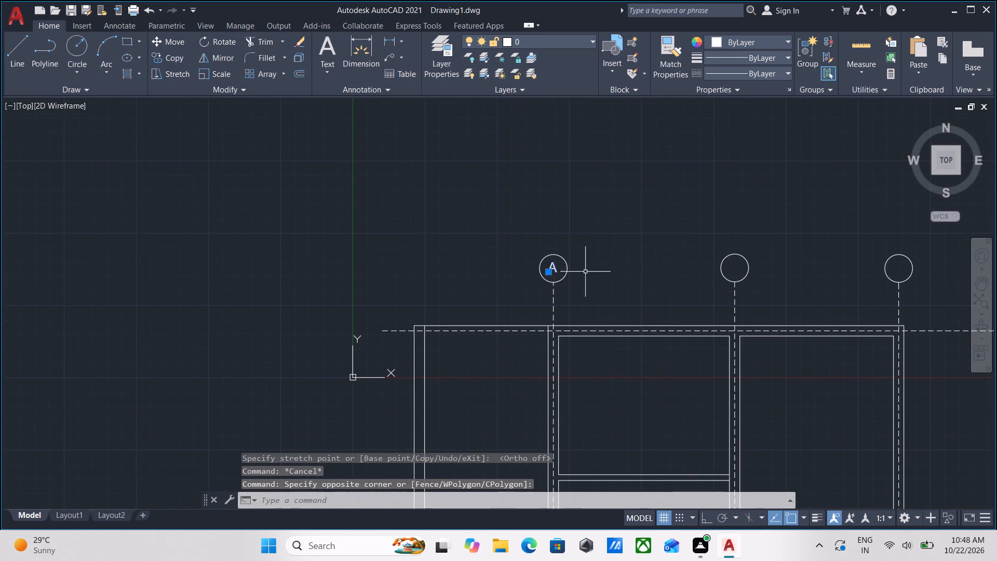
{"action": "scroll", "coordinate": [565, 262], "scroll_direction": "up", "scroll_amount": 1}
{"action": "type", "text": "CO"}
{"action": "key", "text": "Return"}
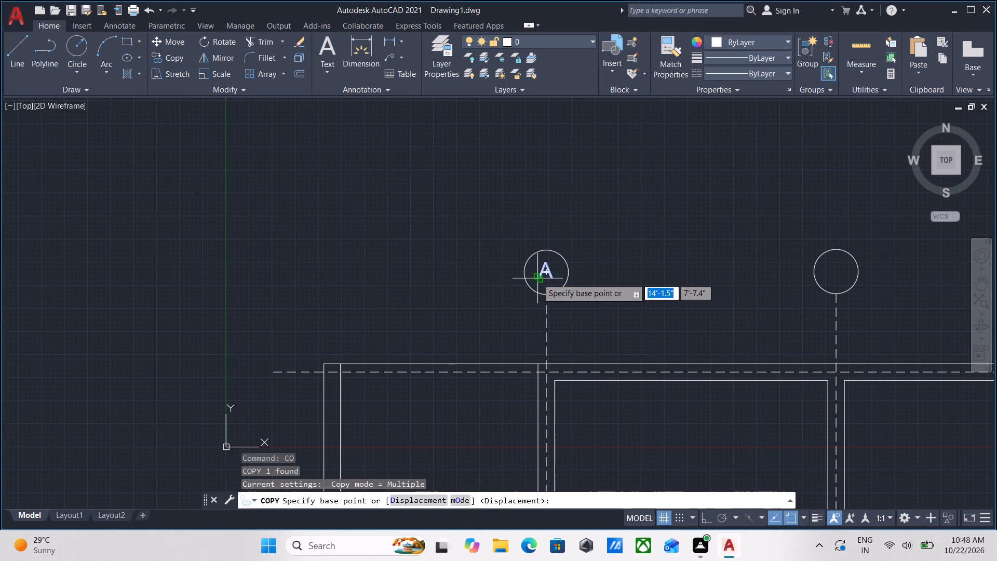
{"action": "left_click", "coordinate": [537, 278]}
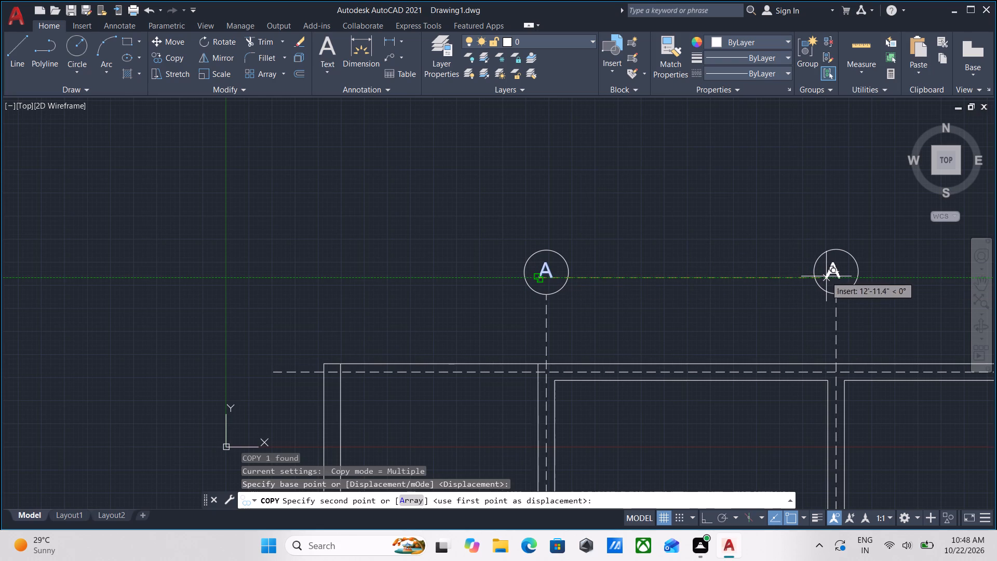
{"action": "left_click", "coordinate": [826, 276]}
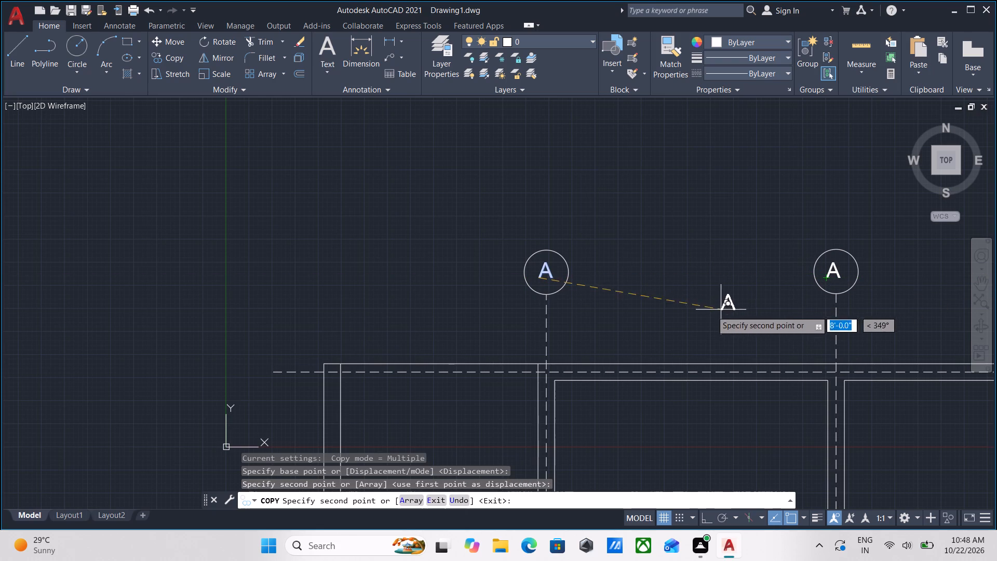
{"action": "key", "text": "Escape"}
Copy the first circle's letter A, using a base point near the letter's middle, to the centre of the third circle above the north wall.
{"action": "scroll", "coordinate": [521, 264], "scroll_direction": "up", "scroll_amount": 3}
{"action": "left_click", "coordinate": [649, 260]}
{"action": "left_click", "coordinate": [617, 297]}
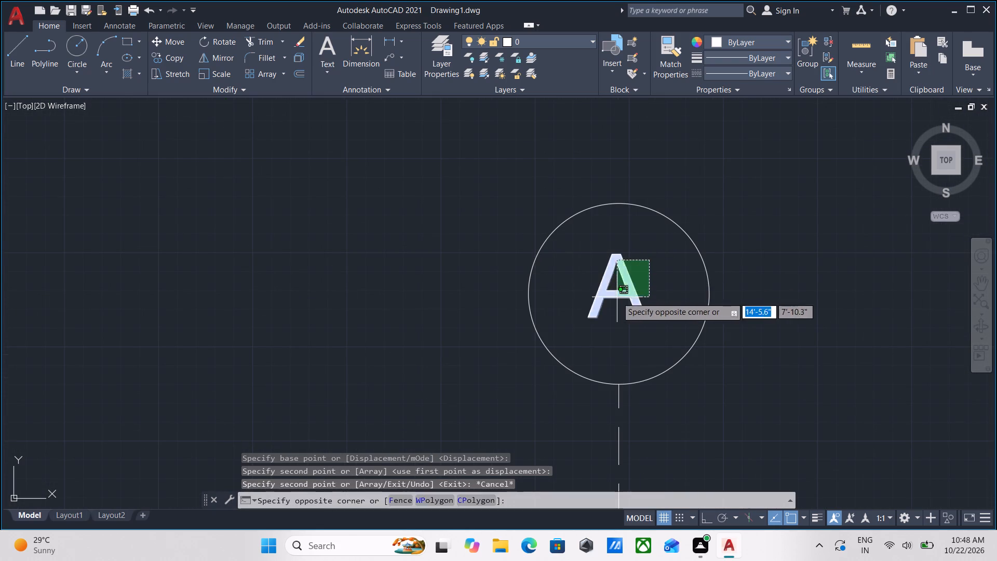
{"action": "type", "text": "CO"}
{"action": "key", "text": "Return"}
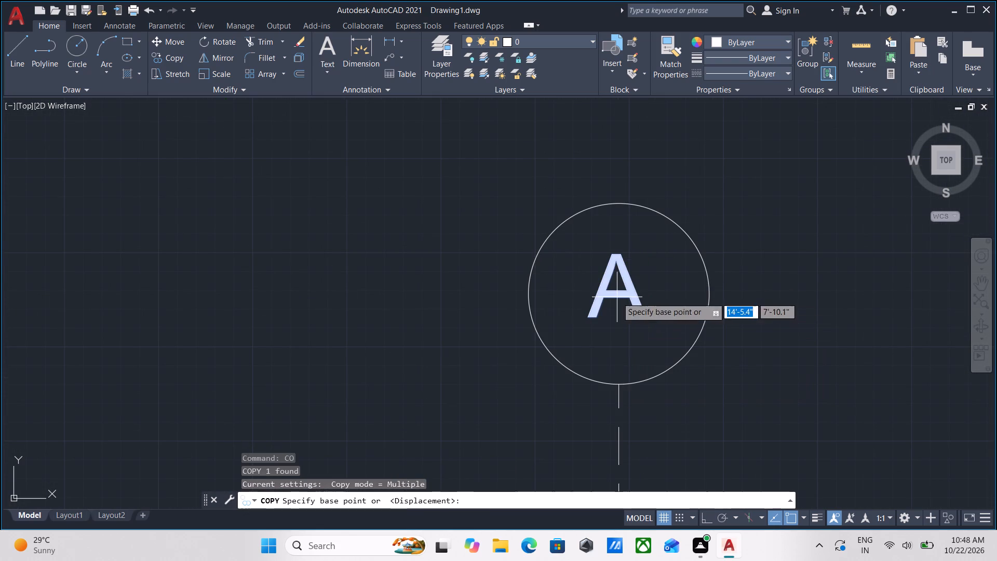
{"action": "left_click", "coordinate": [616, 284]}
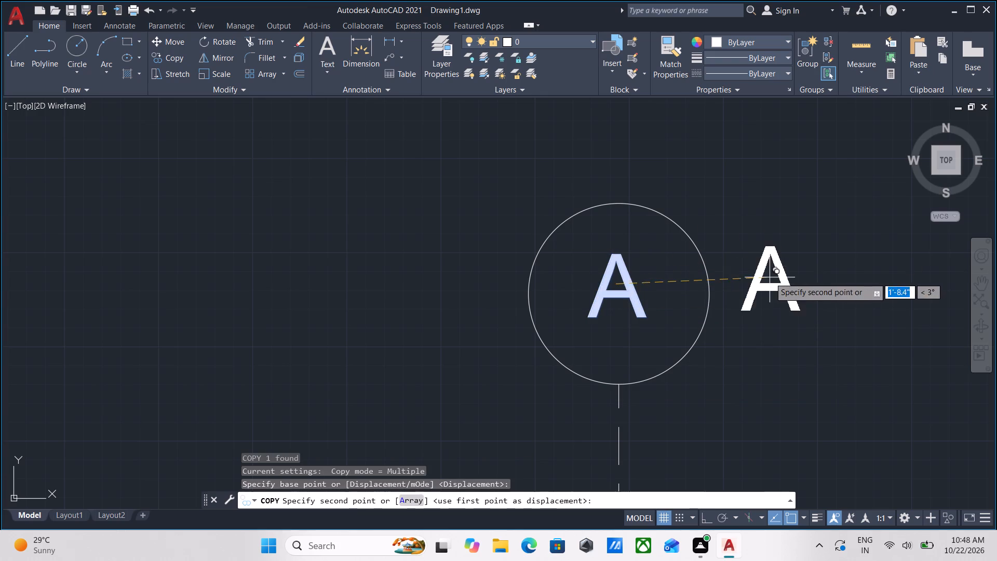
{"action": "middle_click_drag", "start_coordinate": [767, 277], "coordinate": [410, 238]}
{"action": "scroll", "coordinate": [460, 221], "scroll_direction": "down", "scroll_amount": 3}
{"action": "middle_click_drag", "start_coordinate": [510, 230], "coordinate": [266, 238]}
{"action": "middle_click_drag", "start_coordinate": [585, 246], "coordinate": [475, 290]}
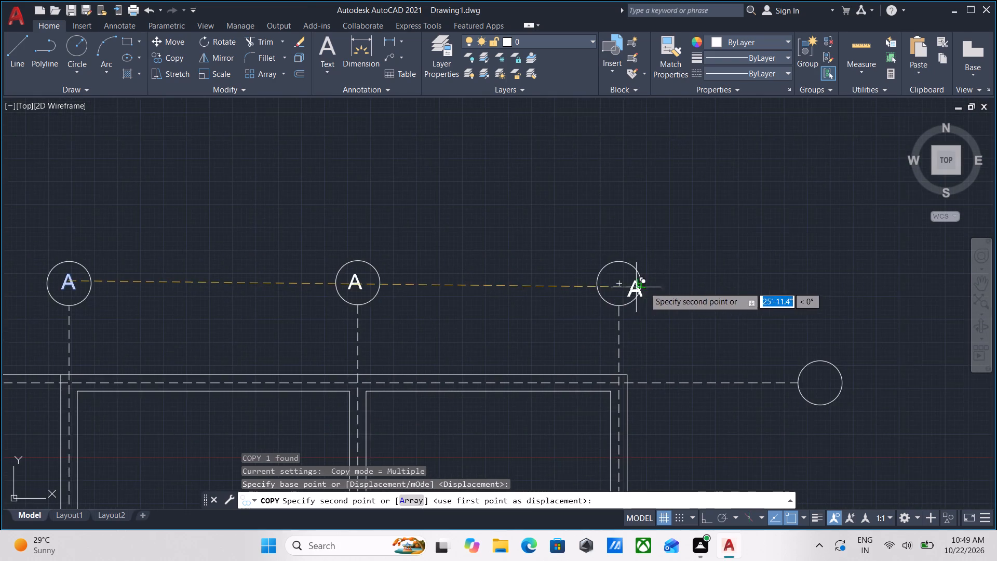
{"action": "scroll", "coordinate": [649, 287], "scroll_direction": "up", "scroll_amount": 1}
{"action": "left_click", "coordinate": [599, 283]}
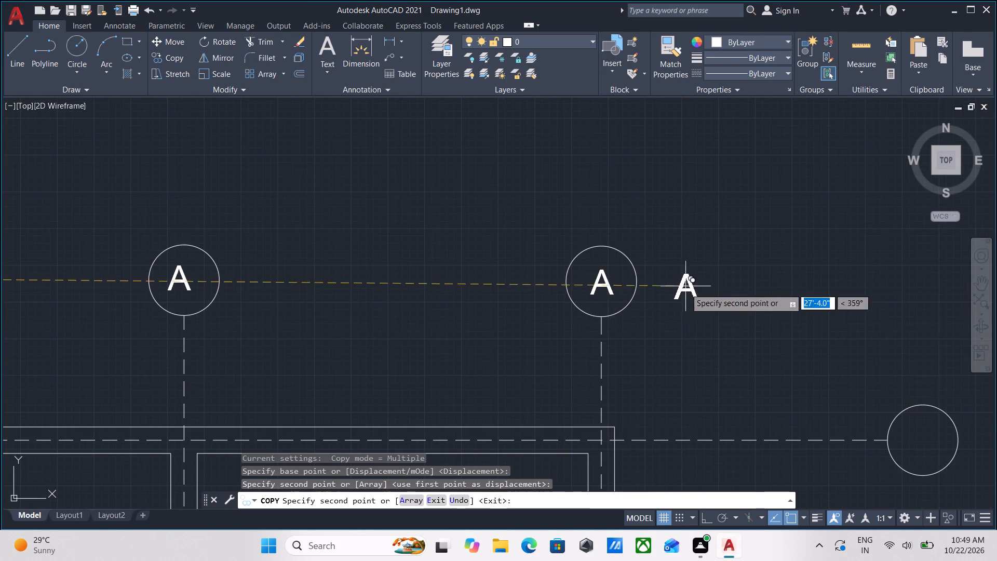
Place further copies of the letter A at the centres of the three northernmost circles along the plan's east side.
{"action": "middle_click_drag", "start_coordinate": [682, 297], "coordinate": [464, 225]}
{"action": "left_click", "coordinate": [704, 369]}
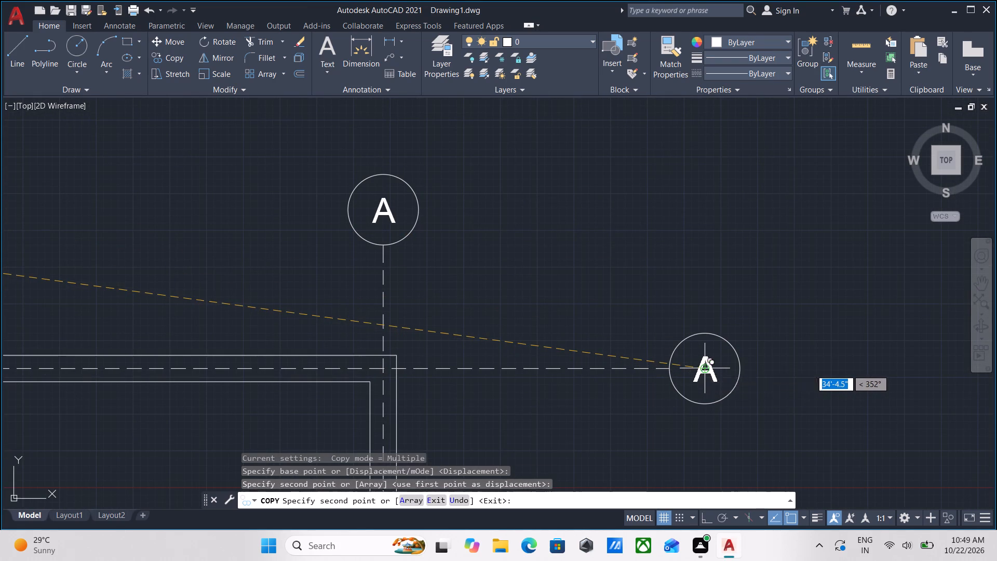
{"action": "scroll", "coordinate": [641, 314], "scroll_direction": "down", "scroll_amount": 2}
{"action": "middle_click_drag", "start_coordinate": [640, 326], "coordinate": [531, 146]}
{"action": "scroll", "coordinate": [553, 274], "scroll_direction": "down", "scroll_amount": 2}
{"action": "scroll", "coordinate": [547, 314], "scroll_direction": "up", "scroll_amount": 2}
{"action": "scroll", "coordinate": [548, 269], "scroll_direction": "up", "scroll_amount": 1}
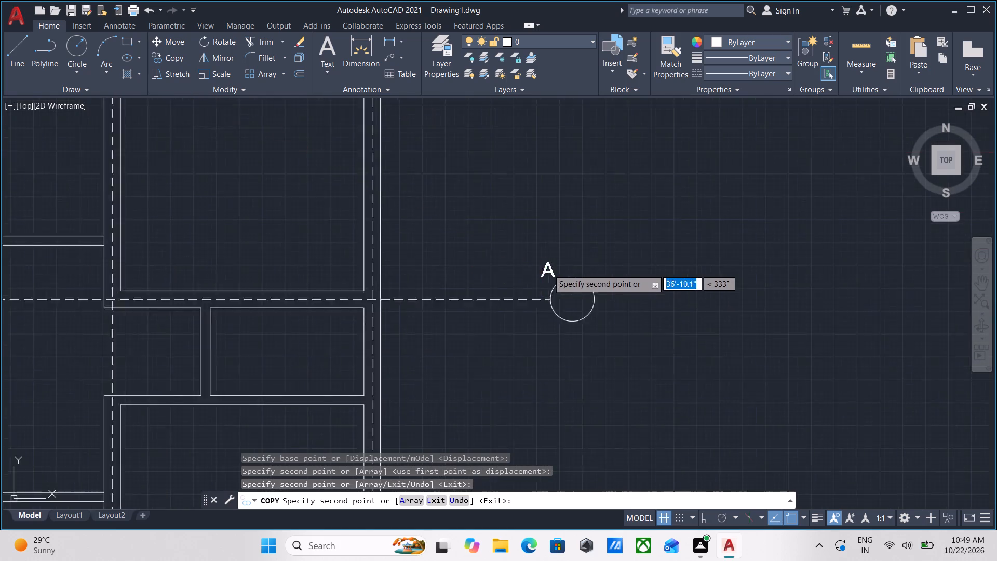
{"action": "scroll", "coordinate": [548, 269], "scroll_direction": "up", "scroll_amount": 1}
{"action": "left_click", "coordinate": [590, 317]}
{"action": "scroll", "coordinate": [601, 244], "scroll_direction": "down", "scroll_amount": 2}
{"action": "middle_click_drag", "start_coordinate": [604, 265], "coordinate": [587, 189]}
{"action": "scroll", "coordinate": [614, 300], "scroll_direction": "down", "scroll_amount": 2}
{"action": "middle_click_drag", "start_coordinate": [613, 300], "coordinate": [575, 206]}
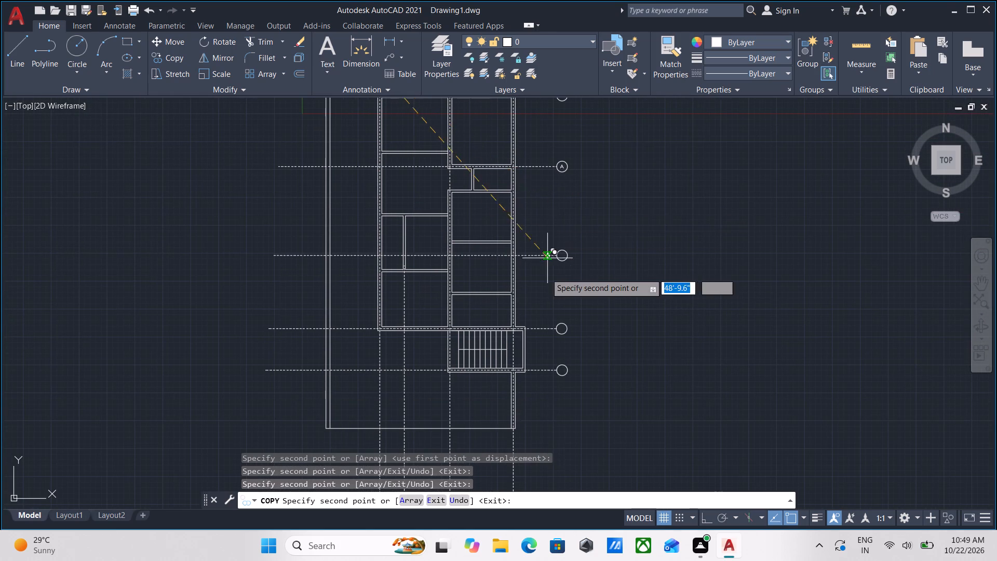
{"action": "scroll", "coordinate": [551, 254], "scroll_direction": "up", "scroll_amount": 5}
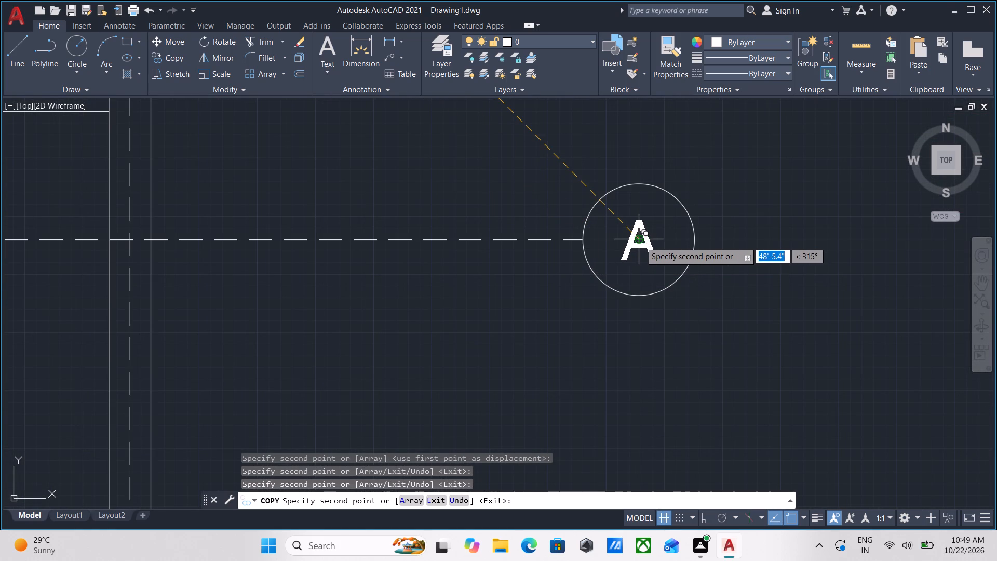
{"action": "left_click", "coordinate": [640, 242]}
Place copies of the letter A in the two circles east of the staircase and end the copying.
{"action": "scroll", "coordinate": [685, 258], "scroll_direction": "down", "scroll_amount": 1}
{"action": "middle_click_drag", "start_coordinate": [680, 276], "coordinate": [562, 154]}
{"action": "scroll", "coordinate": [561, 144], "scroll_direction": "down", "scroll_amount": 3}
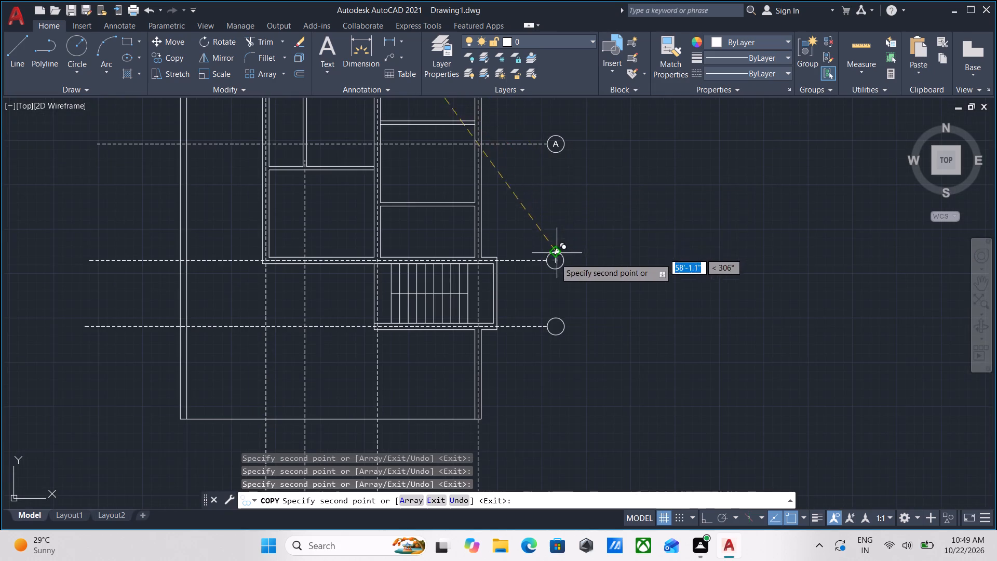
{"action": "scroll", "coordinate": [554, 269], "scroll_direction": "up", "scroll_amount": 4}
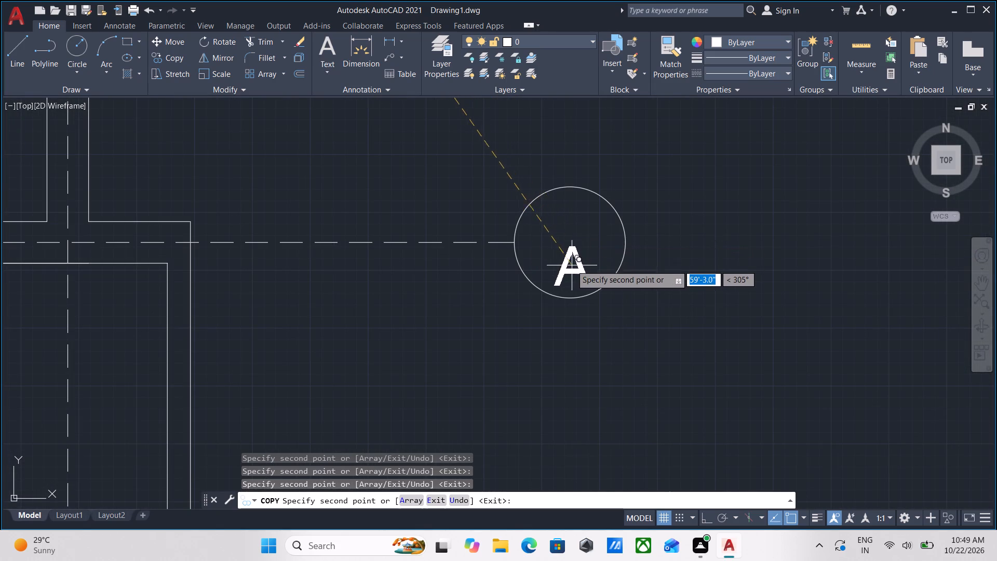
{"action": "scroll", "coordinate": [571, 265], "scroll_direction": "down", "scroll_amount": 2}
{"action": "left_click", "coordinate": [573, 253]}
{"action": "scroll", "coordinate": [657, 312], "scroll_direction": "down", "scroll_amount": 1}
{"action": "middle_click_drag", "start_coordinate": [648, 325], "coordinate": [648, 325]}
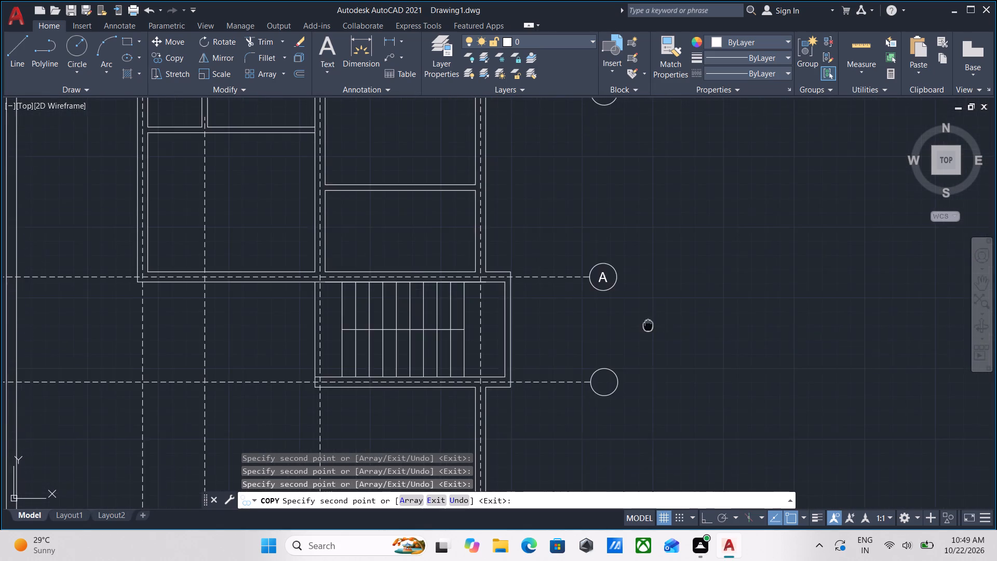
{"action": "middle_click_drag", "start_coordinate": [648, 325], "coordinate": [649, 244]}
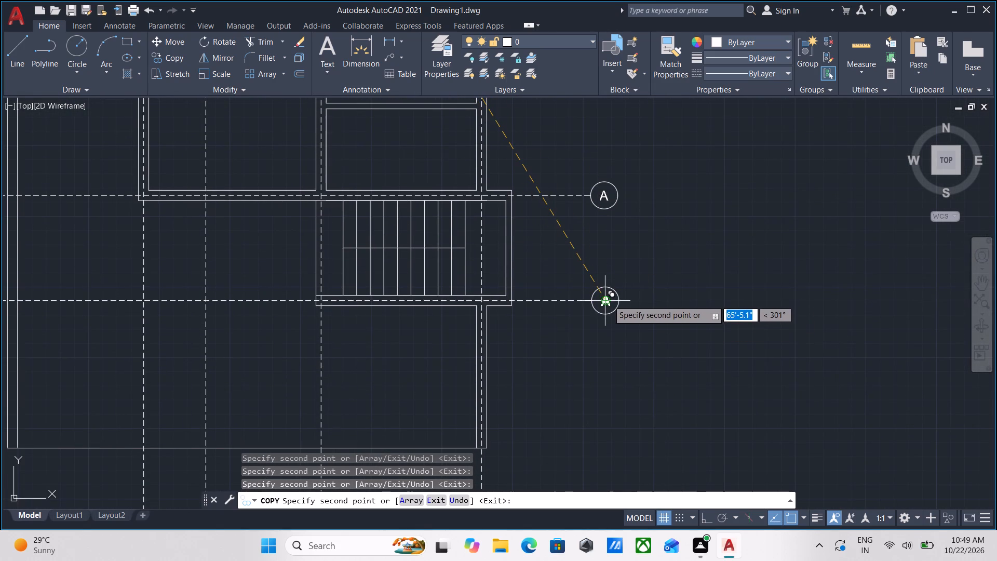
{"action": "left_click", "coordinate": [608, 300]}
{"action": "scroll", "coordinate": [625, 253], "scroll_direction": "down", "scroll_amount": 3}
{"action": "middle_click_drag", "start_coordinate": [628, 285], "coordinate": [618, 369]}
{"action": "scroll", "coordinate": [638, 214], "scroll_direction": "up", "scroll_amount": 2}
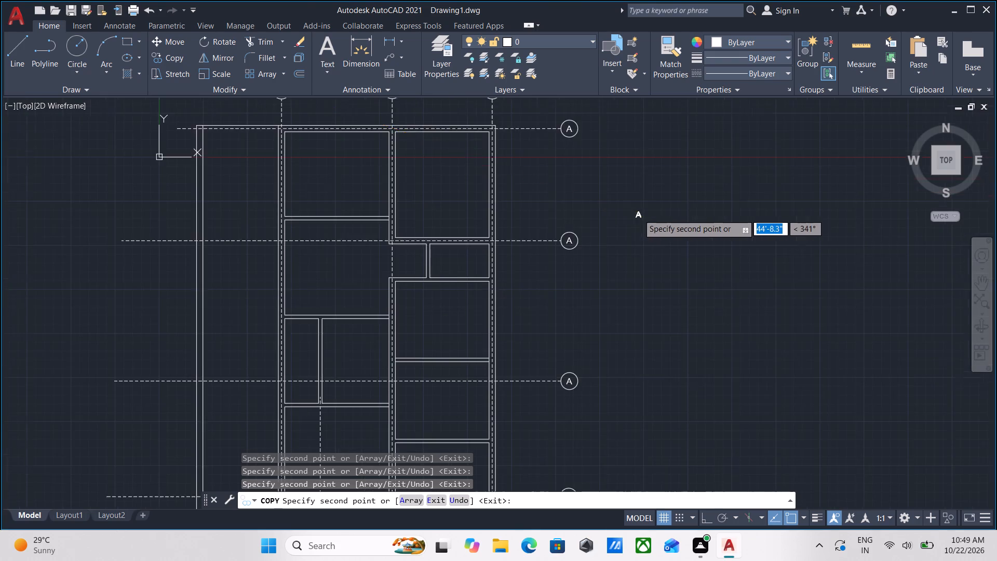
{"action": "middle_click_drag", "start_coordinate": [638, 214], "coordinate": [654, 298]}
{"action": "key", "text": "Escape"}
Change the letter in the middle circle above the north wall to "B".
{"action": "scroll", "coordinate": [410, 163], "scroll_direction": "up", "scroll_amount": 2}
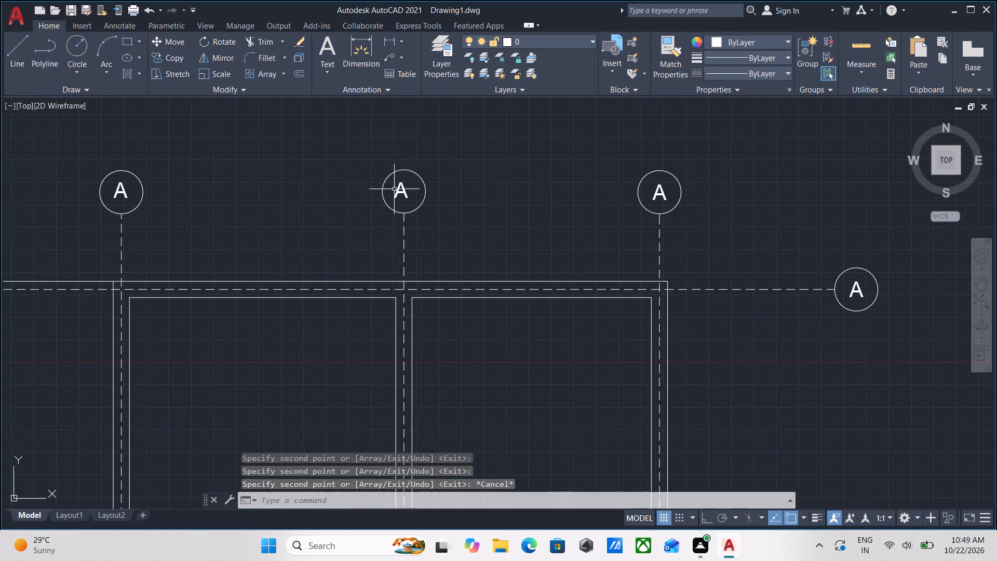
{"action": "scroll", "coordinate": [389, 202], "scroll_direction": "up", "scroll_amount": 2}
{"action": "double_click", "coordinate": [418, 173]}
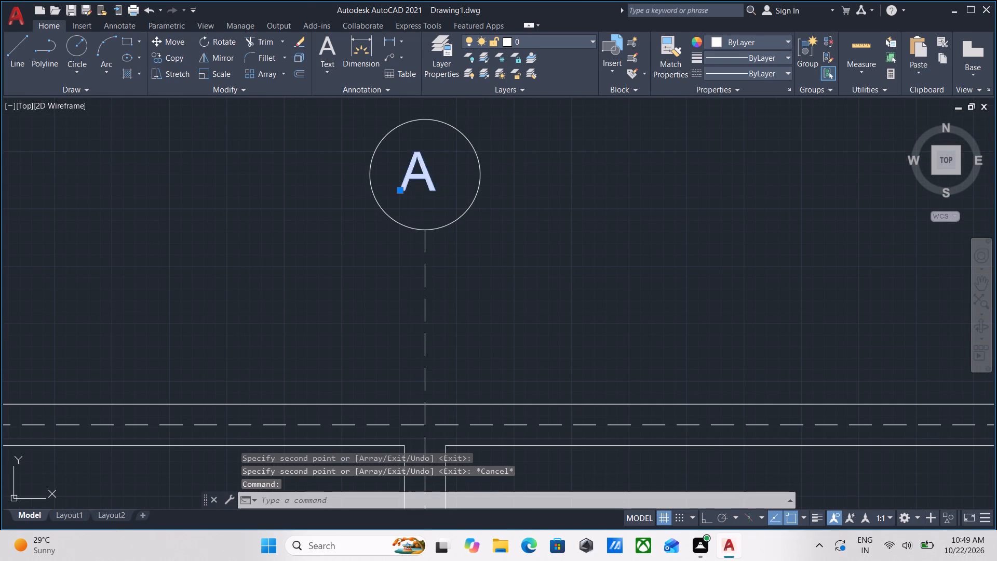
{"action": "key", "text": "b"}
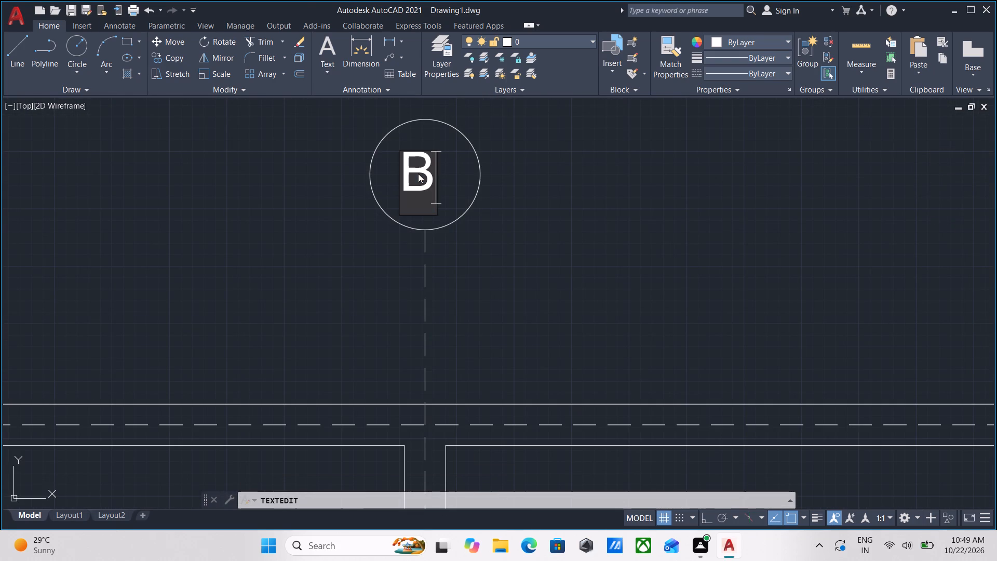
{"action": "key", "text": "Return"}
{"action": "key", "text": "Return"}
Shift the letter B slightly east, keeping its height level, to centre it in its circle.
{"action": "scroll", "coordinate": [459, 194], "scroll_direction": "up", "scroll_amount": 1}
{"action": "left_click", "coordinate": [459, 194]}
{"action": "left_click", "coordinate": [367, 146]}
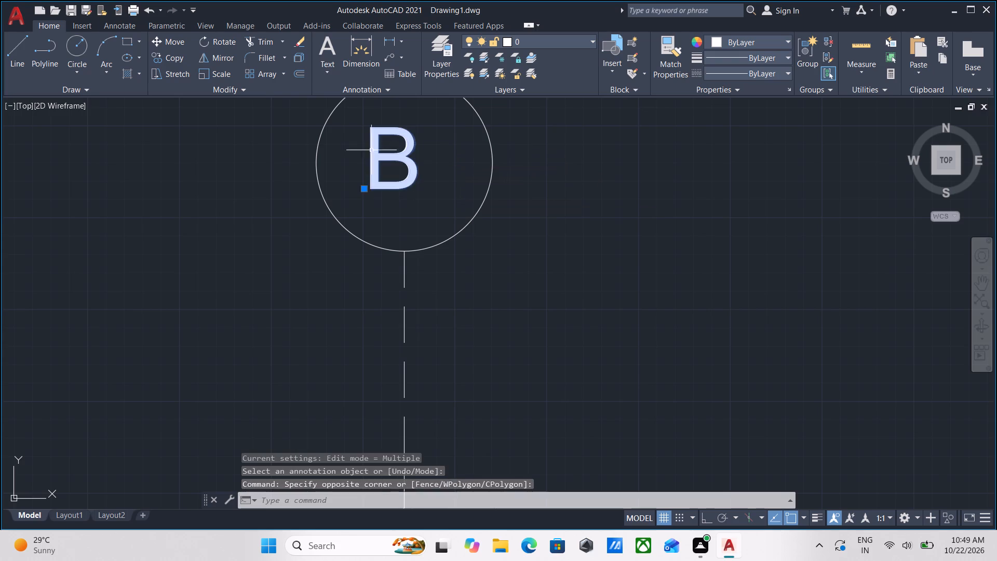
{"action": "left_click", "coordinate": [361, 190]}
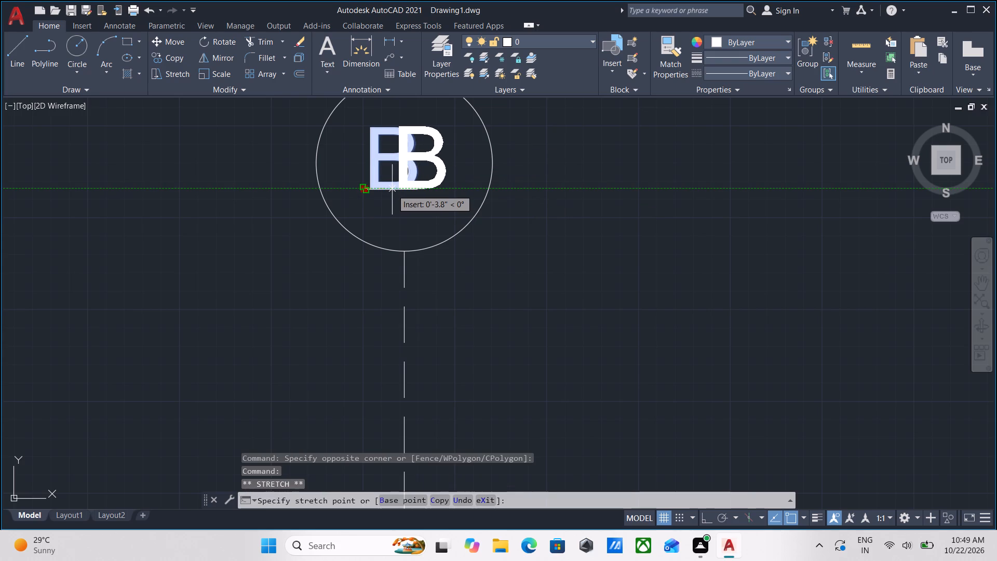
{"action": "left_click", "coordinate": [385, 189]}
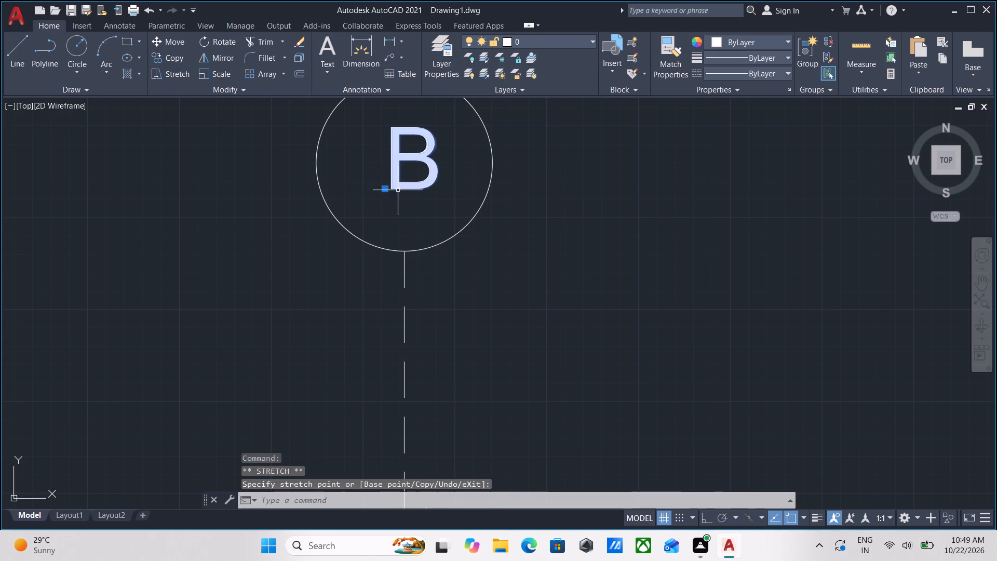
Change the letter in the easternmost circle above the north wall to "C".
{"action": "scroll", "coordinate": [434, 191], "scroll_direction": "down", "scroll_amount": 1}
{"action": "middle_click_drag", "start_coordinate": [434, 191], "coordinate": [413, 242]}
{"action": "scroll", "coordinate": [413, 242], "scroll_direction": "down", "scroll_amount": 1}
{"action": "key", "text": "Escape"}
{"action": "middle_click_drag", "start_coordinate": [543, 241], "coordinate": [391, 256]}
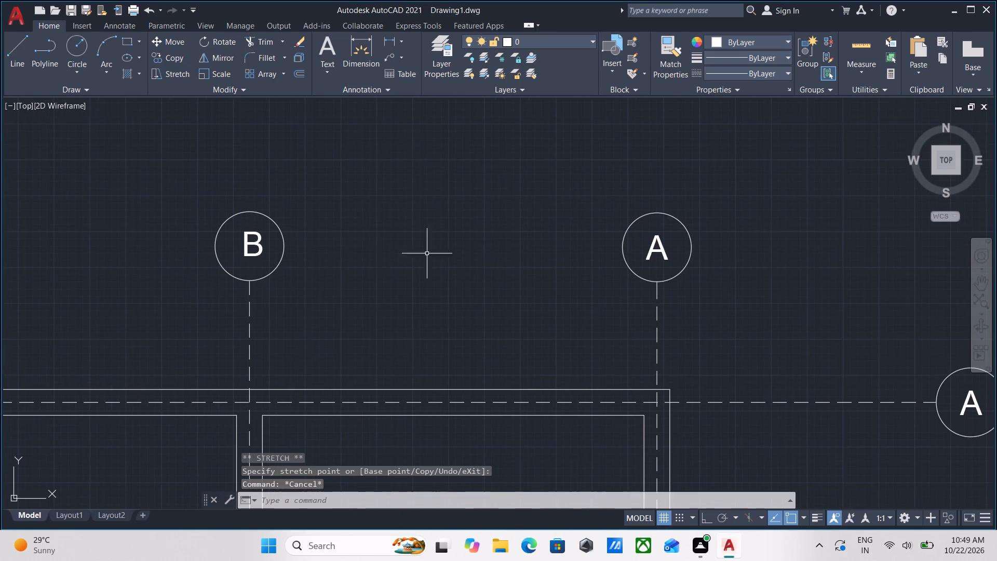
{"action": "double_click", "coordinate": [658, 251]}
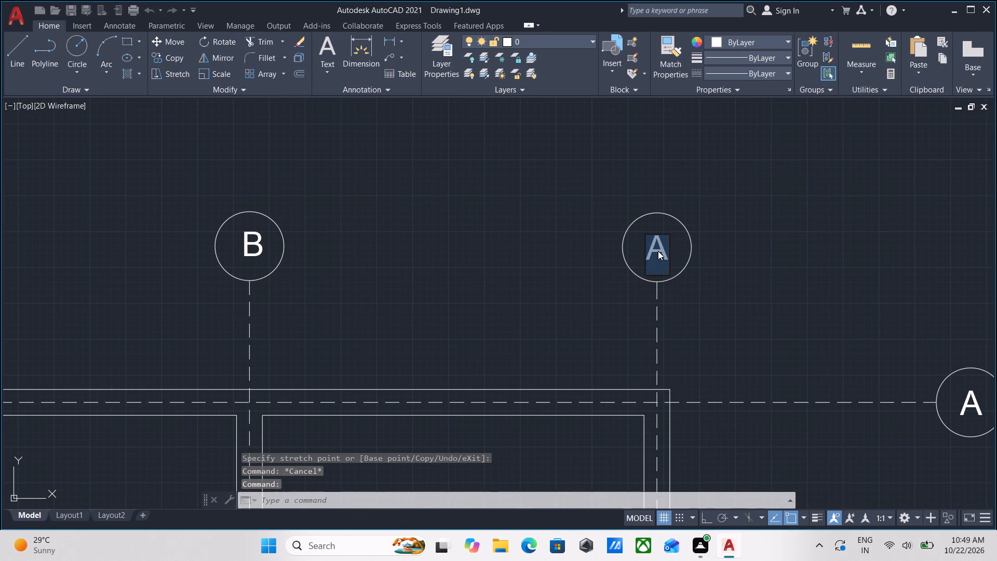
{"action": "key", "text": "c"}
{"action": "key", "text": "Return"}
{"action": "key", "text": "Return"}
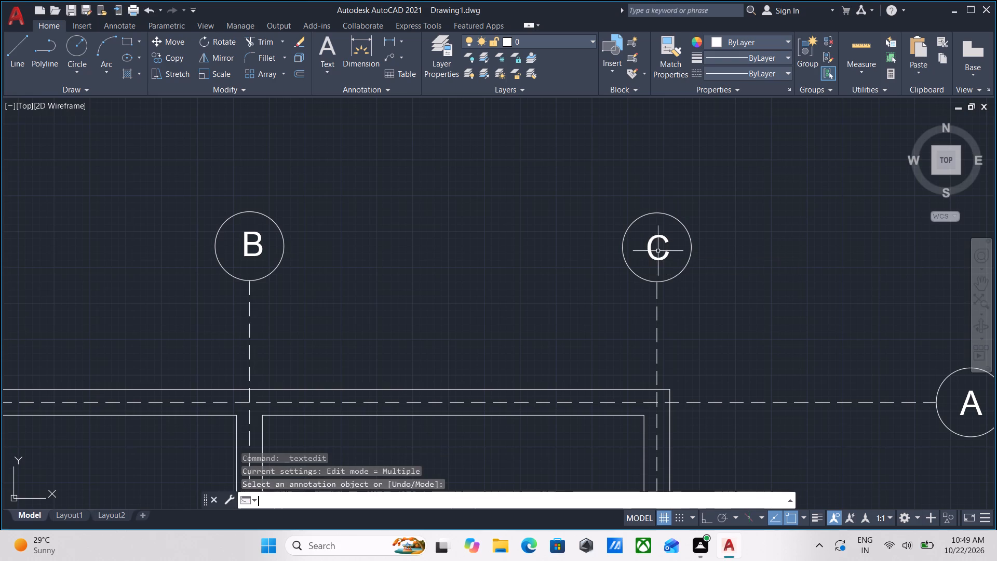
Shift the letter B slightly west, keeping its height level, to centre it over its centre line in the circle.
{"action": "scroll", "coordinate": [493, 263], "scroll_direction": "down", "scroll_amount": 1}
{"action": "middle_click_drag", "start_coordinate": [493, 262], "coordinate": [559, 261]}
{"action": "scroll", "coordinate": [429, 255], "scroll_direction": "down", "scroll_amount": 1}
{"action": "middle_click", "coordinate": [434, 252]}
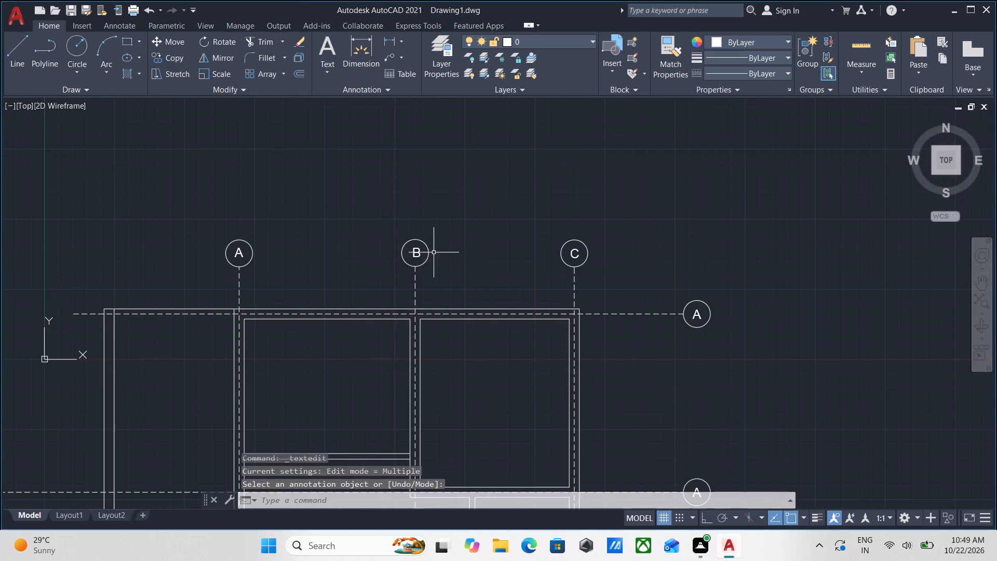
{"action": "scroll", "coordinate": [426, 251], "scroll_direction": "up", "scroll_amount": 2}
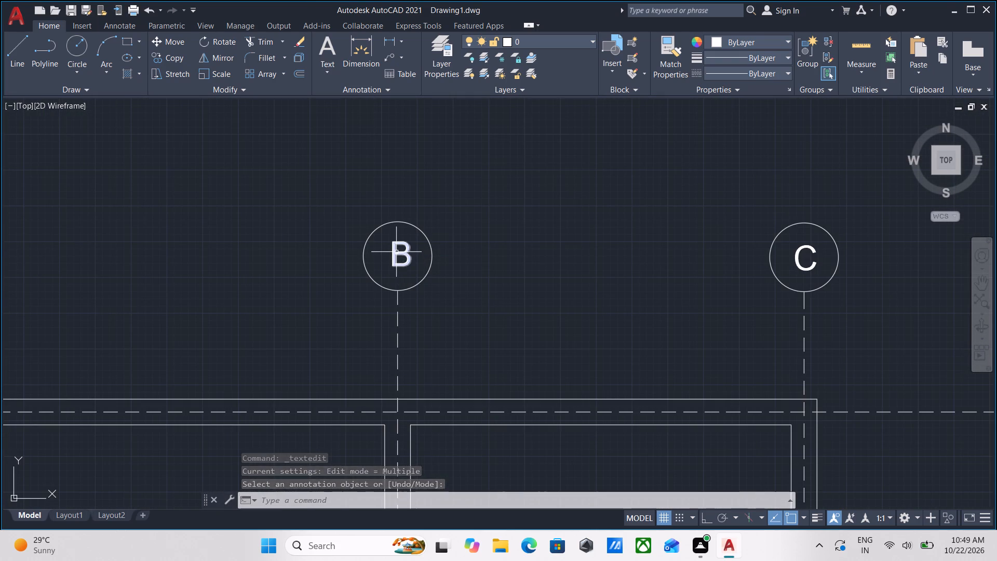
{"action": "left_click", "coordinate": [396, 252]}
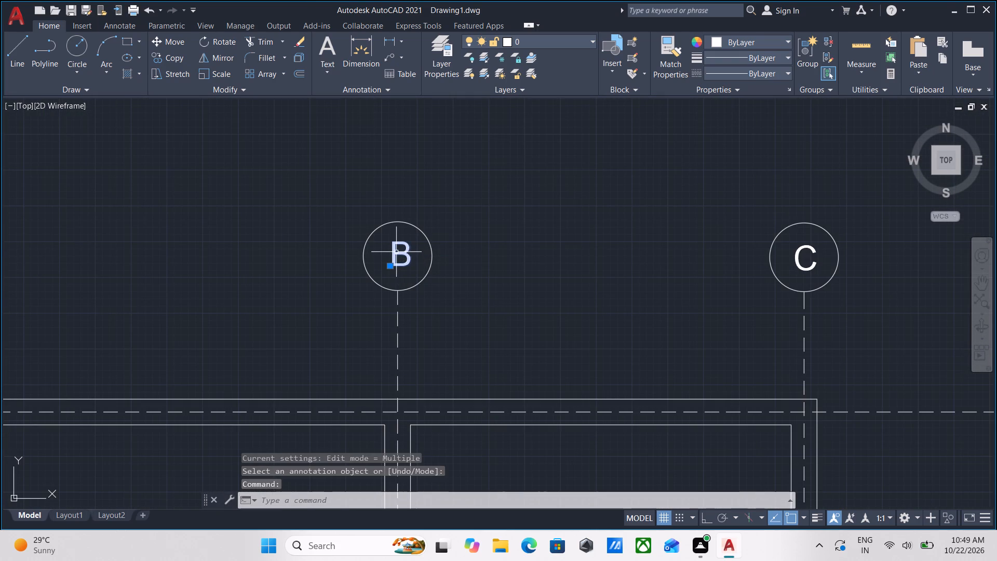
{"action": "key", "text": "Left"}
{"action": "key", "text": "Left"}
{"action": "scroll", "coordinate": [415, 281], "scroll_direction": "up", "scroll_amount": 2}
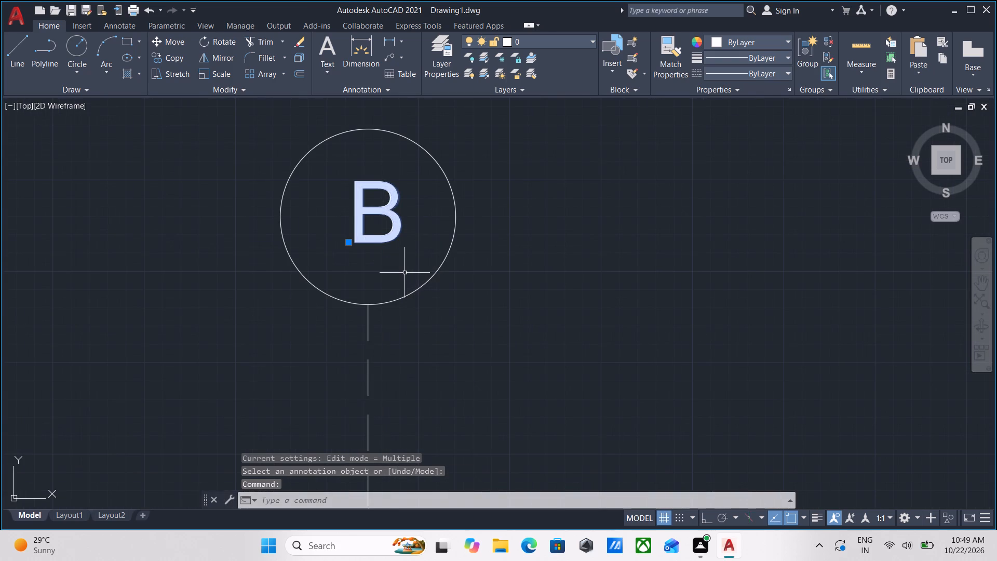
{"action": "key", "text": "Escape"}
{"action": "left_click", "coordinate": [405, 273]}
{"action": "left_click", "coordinate": [366, 213]}
{"action": "middle_click_drag", "start_coordinate": [352, 210], "coordinate": [443, 245]}
{"action": "left_click", "coordinate": [439, 276]}
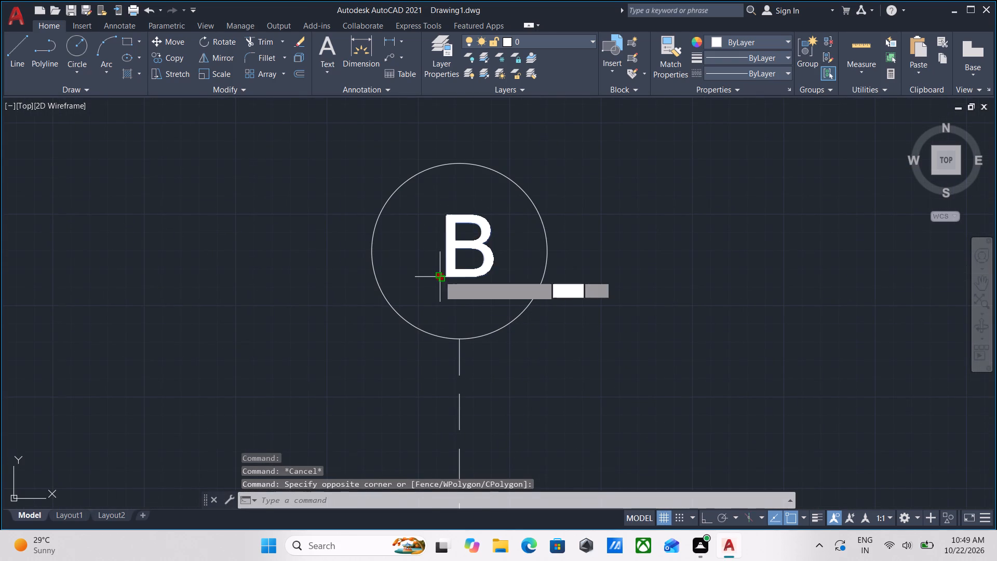
{"action": "left_click", "coordinate": [429, 276]}
{"action": "scroll", "coordinate": [492, 278], "scroll_direction": "down", "scroll_amount": 3}
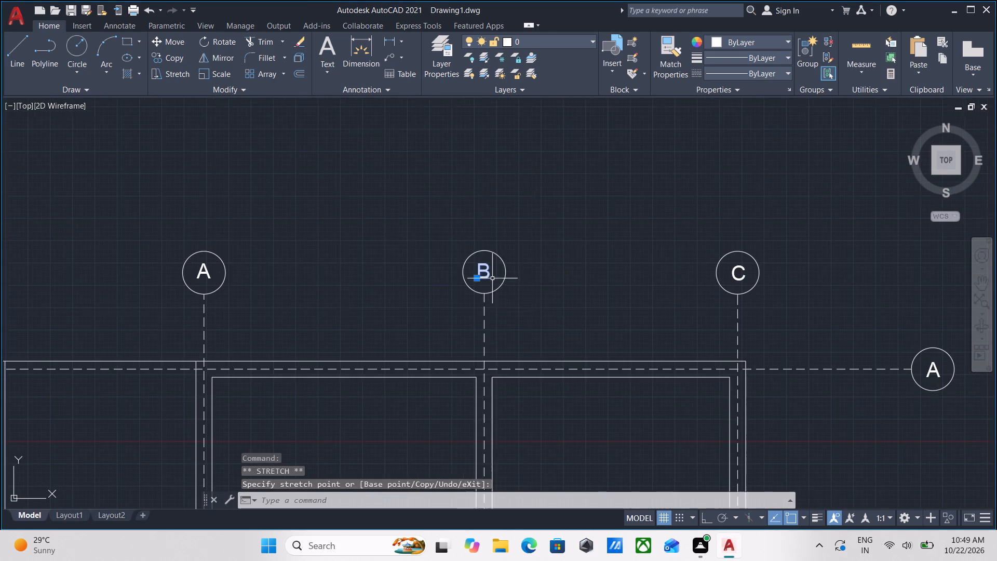
{"action": "key", "text": "Escape"}
Change the letter in the northernmost circle along the plan's east side to "1".
{"action": "scroll", "coordinate": [540, 281], "scroll_direction": "down", "scroll_amount": 2}
{"action": "middle_click_drag", "start_coordinate": [541, 280], "coordinate": [469, 243]}
{"action": "scroll", "coordinate": [592, 280], "scroll_direction": "up", "scroll_amount": 3}
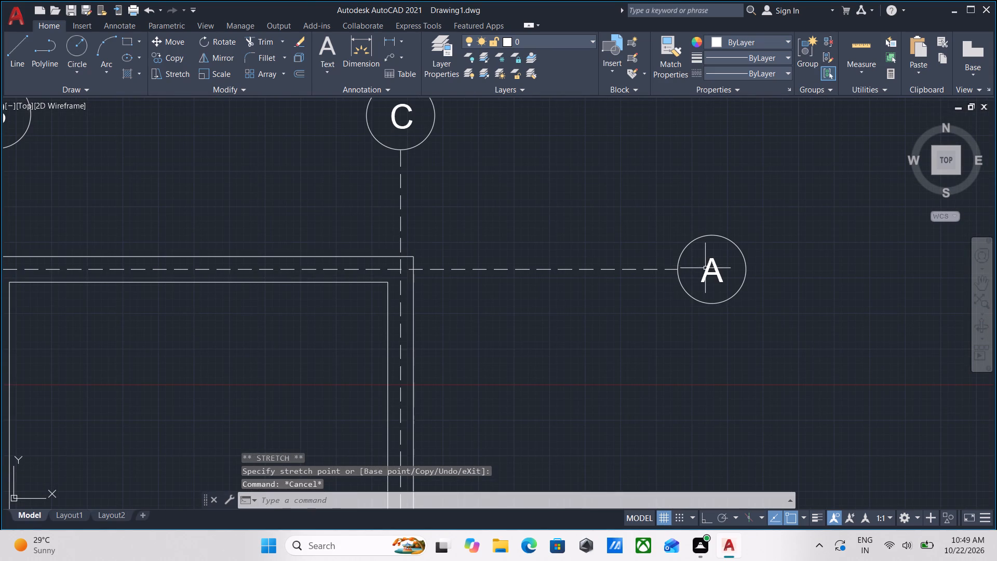
{"action": "double_click", "coordinate": [709, 269]}
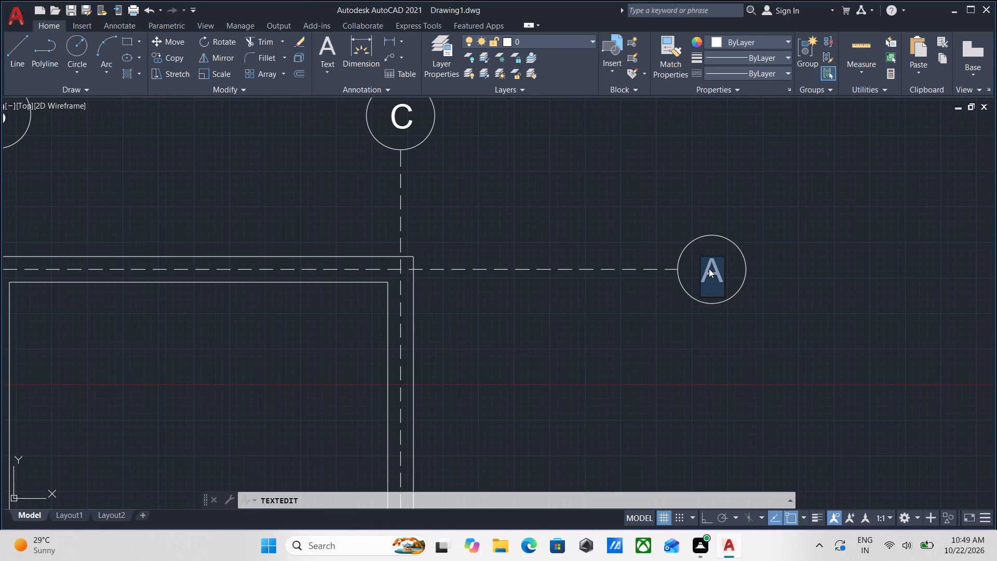
{"action": "key", "text": "1"}
{"action": "key", "text": "Return"}
{"action": "key", "text": "Return"}
Change the letter in the second circle from the north along the east side to "2".
{"action": "scroll", "coordinate": [709, 269], "scroll_direction": "down", "scroll_amount": 2}
{"action": "middle_click_drag", "start_coordinate": [709, 269], "coordinate": [639, 159]}
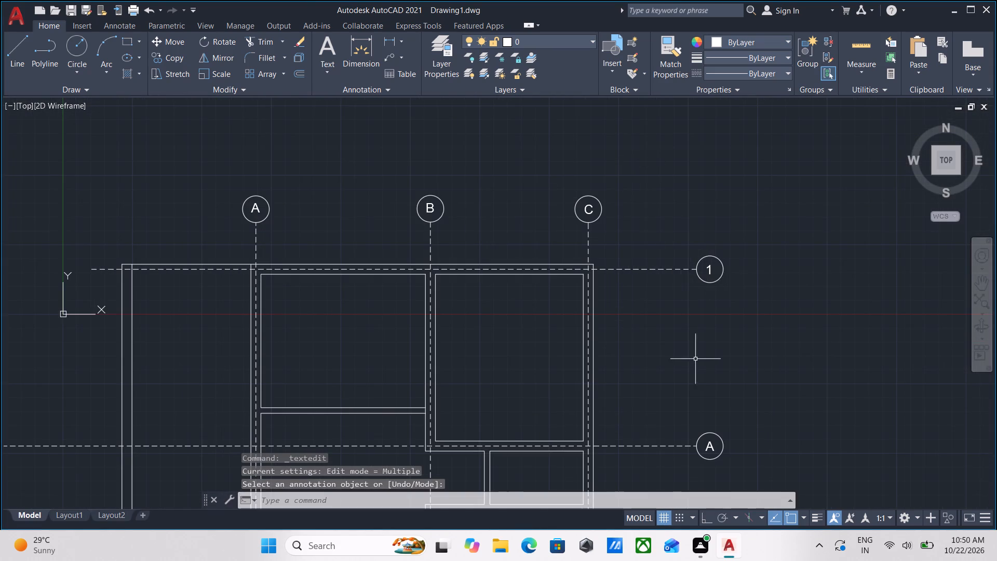
{"action": "scroll", "coordinate": [695, 360], "scroll_direction": "down", "scroll_amount": 1}
{"action": "middle_click_drag", "start_coordinate": [695, 360], "coordinate": [613, 224]}
{"action": "scroll", "coordinate": [646, 287], "scroll_direction": "up", "scroll_amount": 3}
{"action": "scroll", "coordinate": [554, 244], "scroll_direction": "up", "scroll_amount": 2}
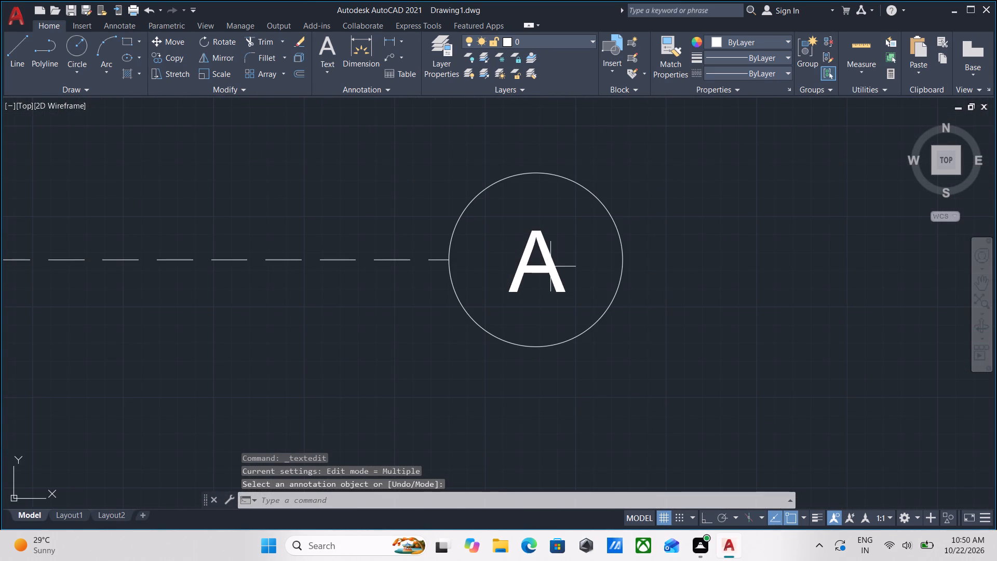
{"action": "double_click", "coordinate": [538, 268]}
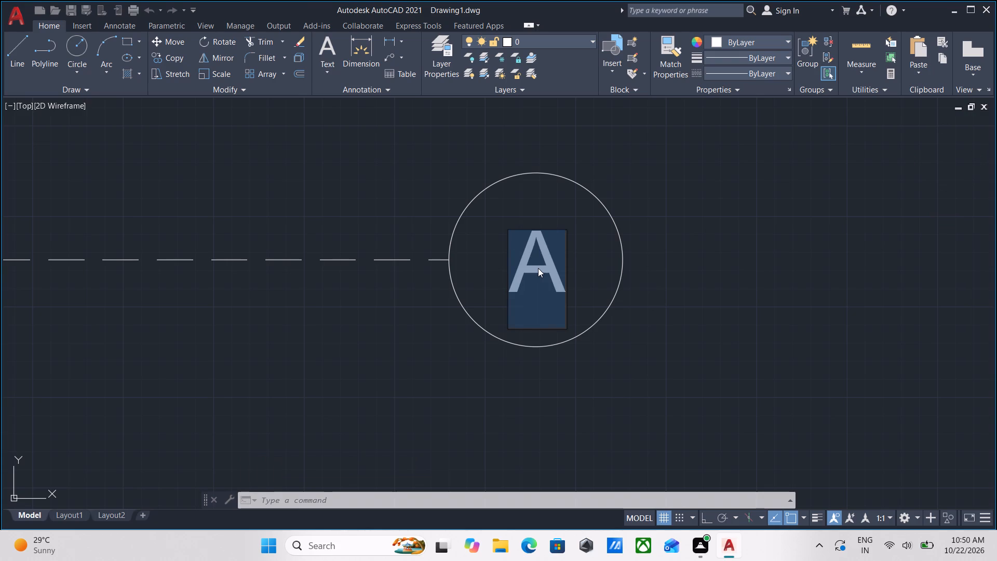
{"action": "key", "text": "2"}
{"action": "key", "text": "Return"}
{"action": "key", "text": "Return"}
Change the letter in the third circle from the north along the east side to "3".
{"action": "scroll", "coordinate": [538, 268], "scroll_direction": "down", "scroll_amount": 4}
{"action": "middle_click_drag", "start_coordinate": [551, 303], "coordinate": [555, 196]}
{"action": "scroll", "coordinate": [558, 203], "scroll_direction": "down", "scroll_amount": 3}
{"action": "scroll", "coordinate": [577, 284], "scroll_direction": "up", "scroll_amount": 2}
{"action": "scroll", "coordinate": [515, 286], "scroll_direction": "up", "scroll_amount": 2}
{"action": "double_click", "coordinate": [541, 268]}
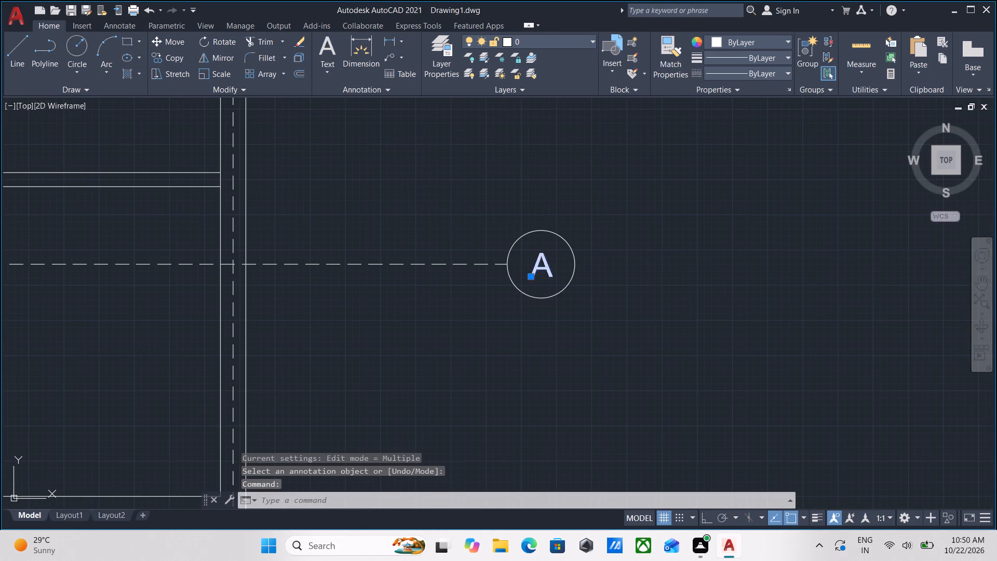
{"action": "key", "text": "3"}
{"action": "key", "text": "Return"}
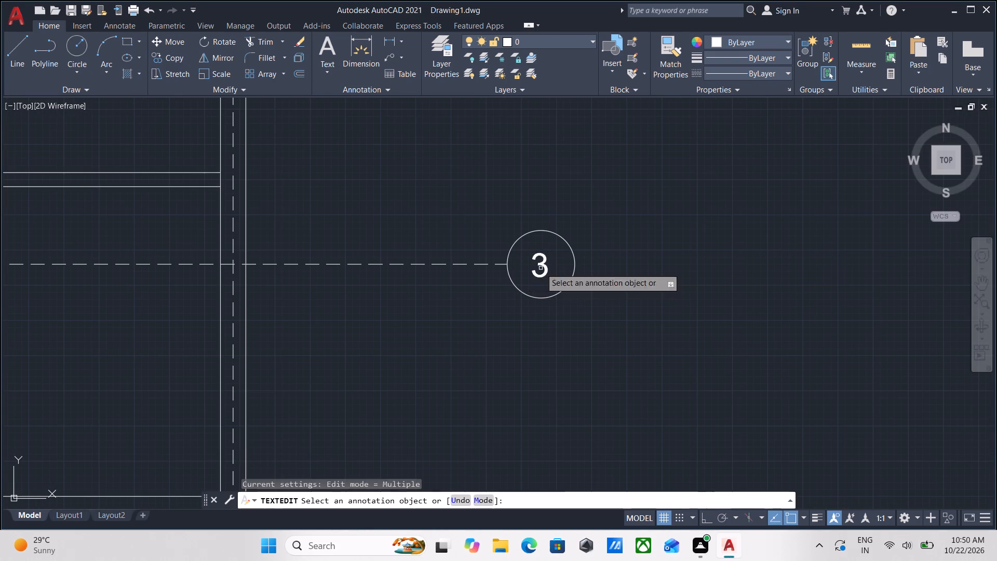
{"action": "key", "text": "Return"}
Change the letter in the circle on the centre line of the staircase's north wall to "4".
{"action": "scroll", "coordinate": [541, 268], "scroll_direction": "down", "scroll_amount": 3}
{"action": "scroll", "coordinate": [553, 306], "scroll_direction": "up", "scroll_amount": 1}
{"action": "middle_click_drag", "start_coordinate": [553, 306], "coordinate": [560, 218]}
{"action": "scroll", "coordinate": [555, 318], "scroll_direction": "up", "scroll_amount": 2}
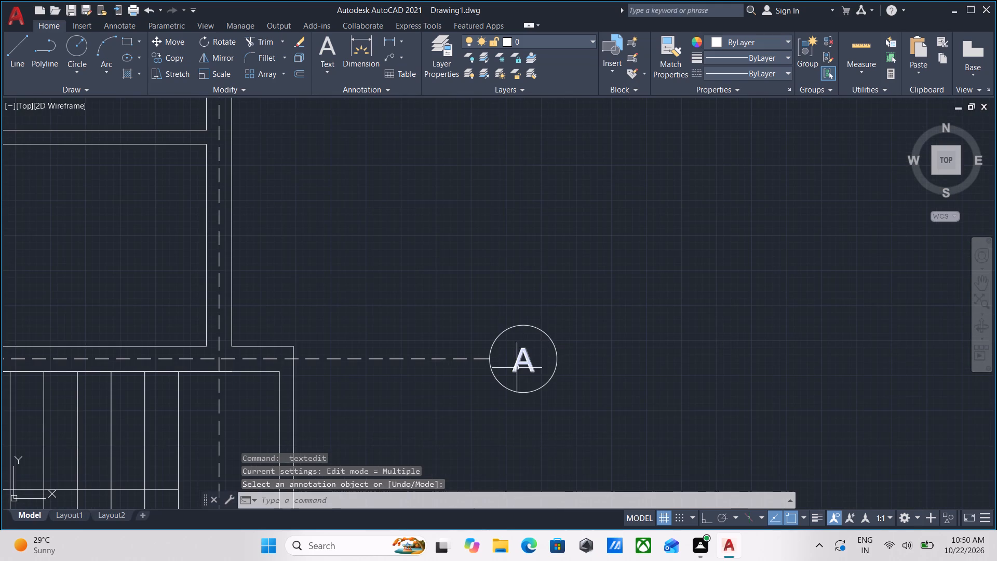
{"action": "double_click", "coordinate": [521, 362]}
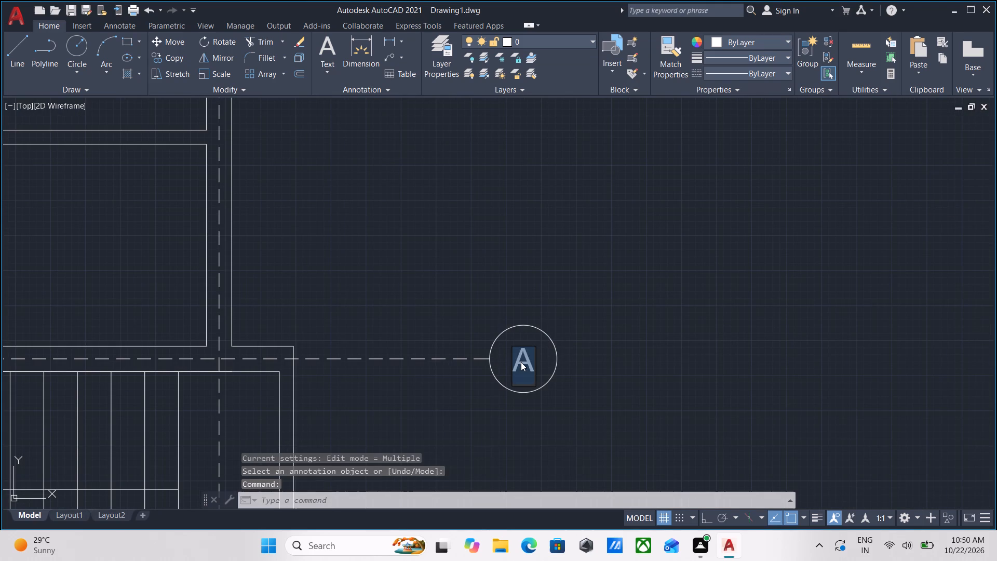
{"action": "key", "text": "4"}
{"action": "key", "text": "Return"}
{"action": "key", "text": "Return"}
Change the letter in the southernmost circle on the east side, on the centre line of the staircase's south wall.
{"action": "scroll", "coordinate": [521, 362], "scroll_direction": "down", "scroll_amount": 3}
{"action": "middle_click_drag", "start_coordinate": [523, 359], "coordinate": [520, 254]}
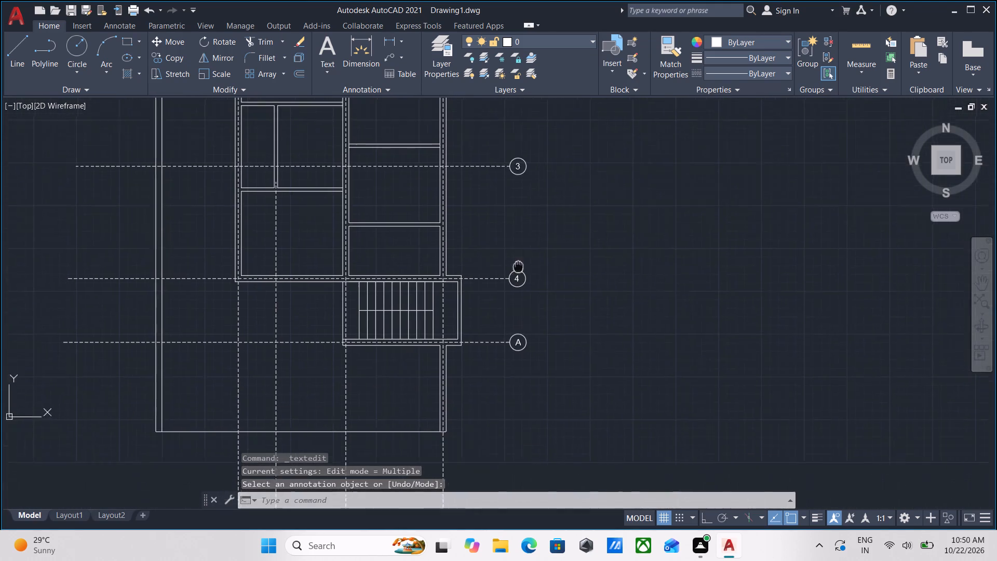
{"action": "middle_click_drag", "start_coordinate": [520, 254], "coordinate": [520, 239]}
{"action": "scroll", "coordinate": [529, 303], "scroll_direction": "up", "scroll_amount": 4}
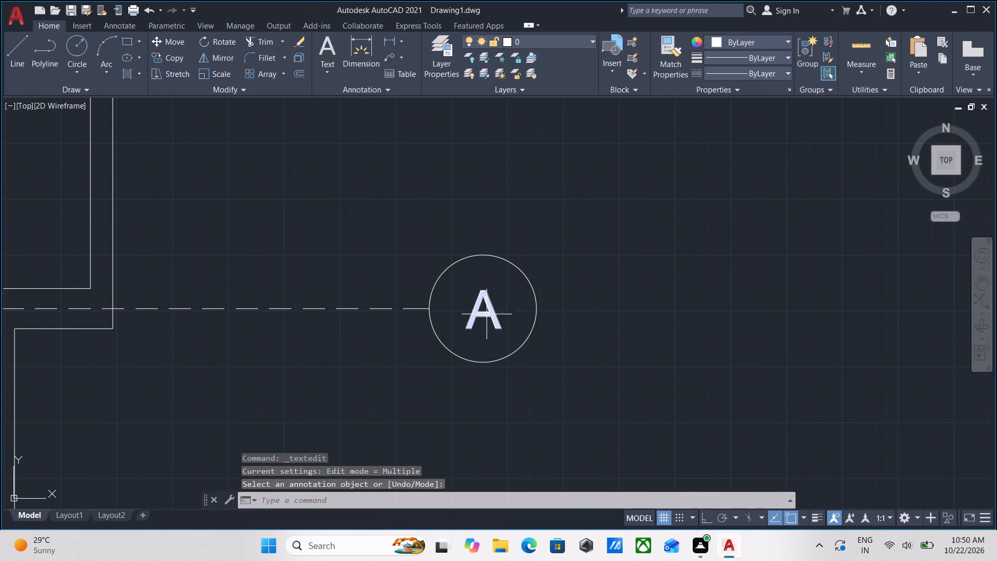
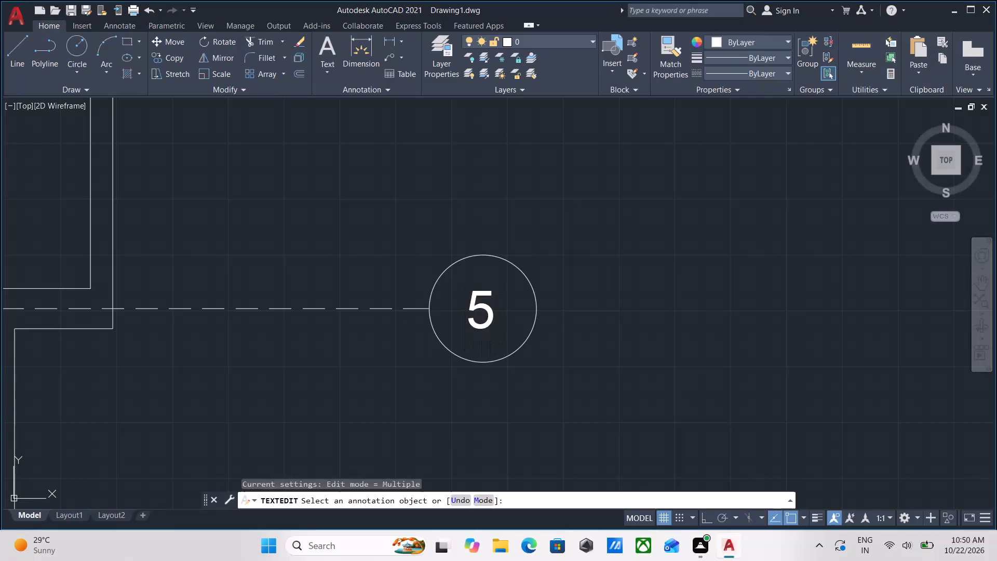
Finish editing the text of the grid bubble labelled 5.
{"action": "key", "text": "Return"}
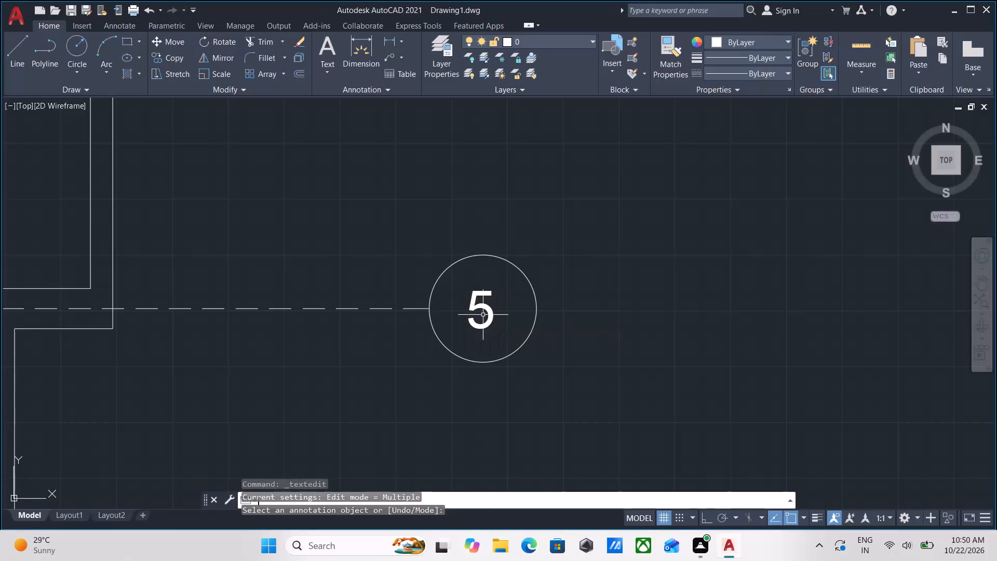
{"action": "scroll", "coordinate": [483, 315], "scroll_direction": "down", "scroll_amount": 2}
{"action": "scroll", "coordinate": [402, 312], "scroll_direction": "down", "scroll_amount": 1}
{"action": "middle_click_drag", "start_coordinate": [401, 312], "coordinate": [560, 369]}
{"action": "key", "text": "Escape"}
With Ortho on, draw a vertical line about 63'-9" long, starting midway between the outer west wall's two lines (M2P) and ending below its south end.
{"action": "scroll", "coordinate": [527, 348], "scroll_direction": "down", "scroll_amount": 2}
{"action": "middle_click_drag", "start_coordinate": [527, 348], "coordinate": [581, 366]}
{"action": "middle_click_drag", "start_coordinate": [460, 244], "coordinate": [486, 278]}
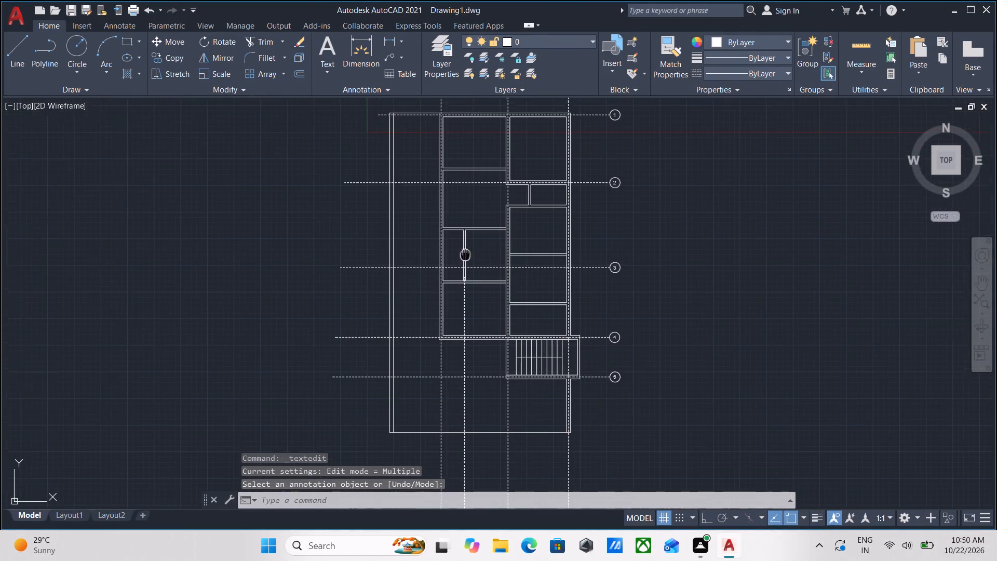
{"action": "middle_click_drag", "start_coordinate": [486, 278], "coordinate": [524, 339]}
{"action": "middle_click_drag", "start_coordinate": [489, 233], "coordinate": [493, 291]}
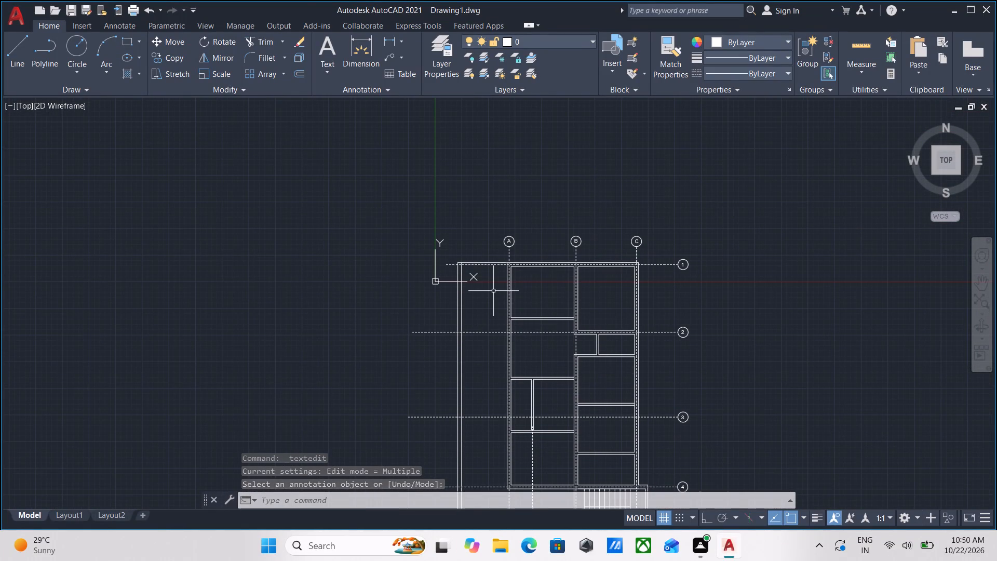
{"action": "scroll", "coordinate": [459, 238], "scroll_direction": "up", "scroll_amount": 2}
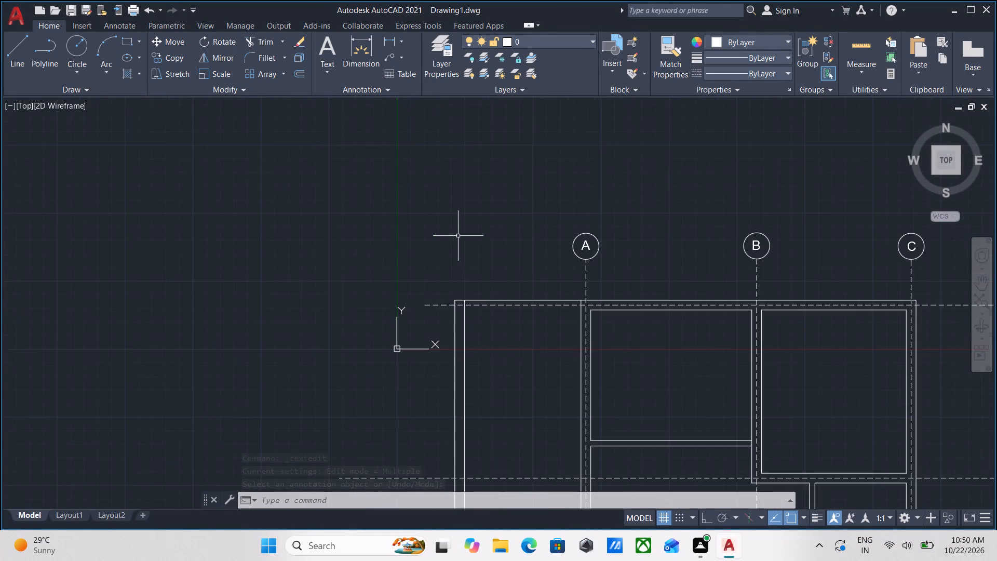
{"action": "scroll", "coordinate": [456, 295], "scroll_direction": "up", "scroll_amount": 1}
{"action": "middle_click_drag", "start_coordinate": [454, 295], "coordinate": [451, 210]}
{"action": "scroll", "coordinate": [446, 247], "scroll_direction": "up", "scroll_amount": 1}
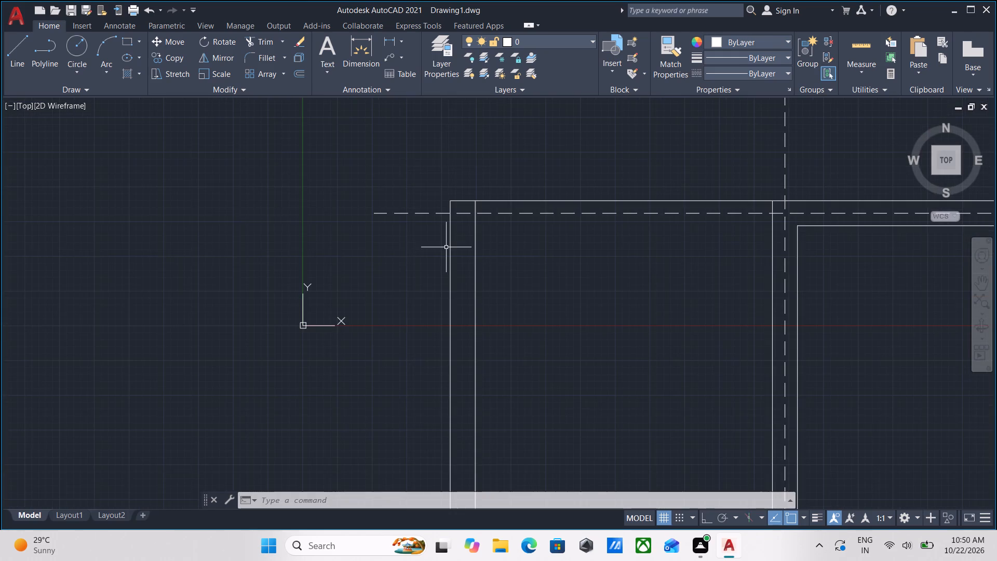
{"action": "scroll", "coordinate": [446, 247], "scroll_direction": "up", "scroll_amount": 1}
{"action": "middle_click_drag", "start_coordinate": [455, 233], "coordinate": [451, 289]}
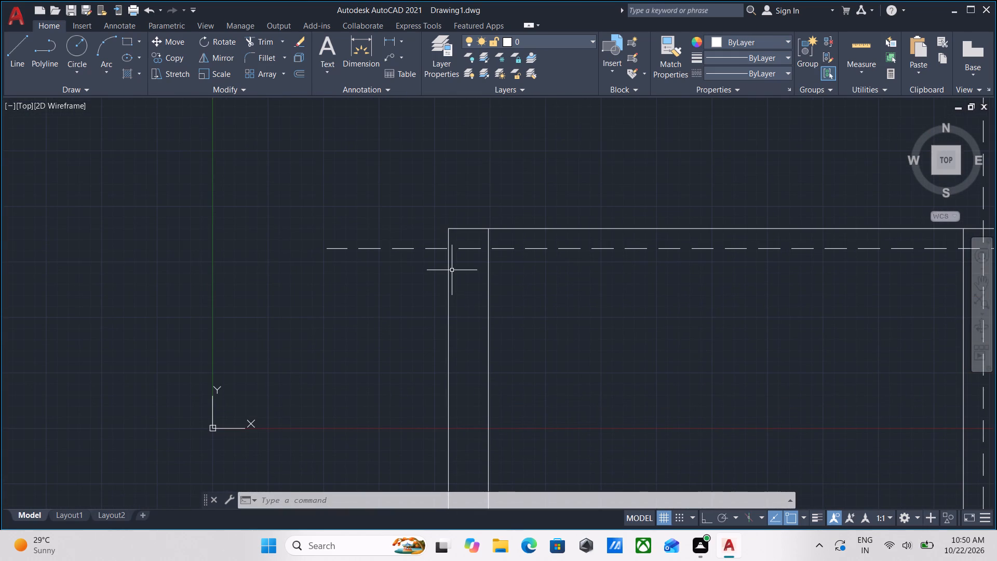
{"action": "key", "text": "l"}
{"action": "key", "text": "Return"}
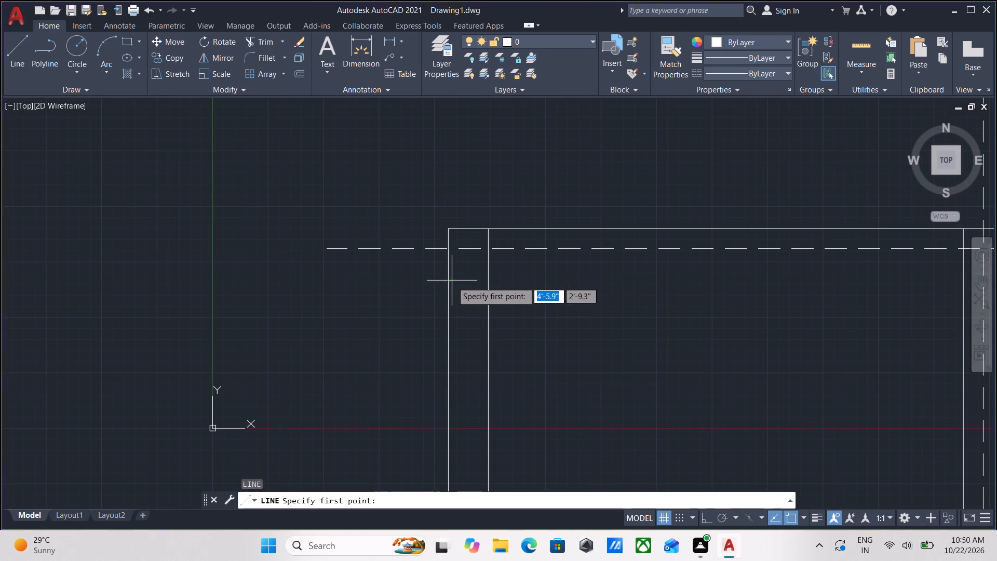
{"action": "key", "text": "m"}
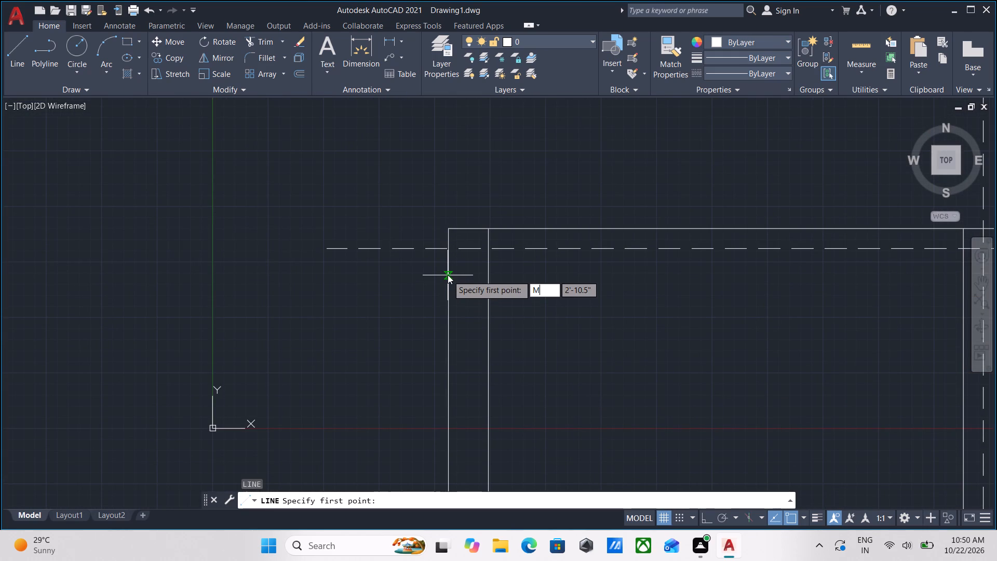
{"action": "key", "text": "2"}
{"action": "key", "text": "p"}
{"action": "key", "text": "Return"}
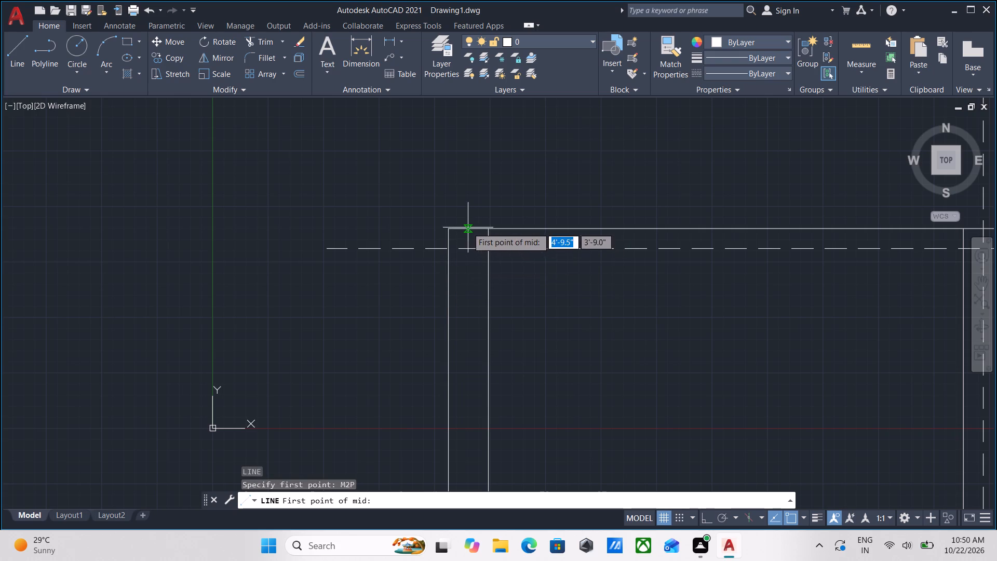
{"action": "left_click", "coordinate": [447, 273]}
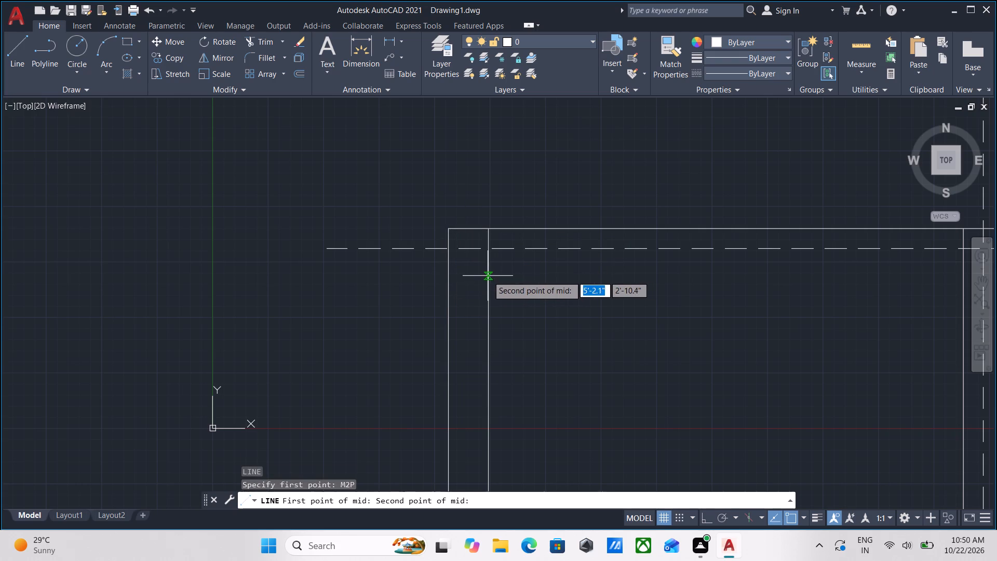
{"action": "left_click", "coordinate": [488, 276]}
{"action": "scroll", "coordinate": [487, 389], "scroll_direction": "down", "scroll_amount": 1}
{"action": "middle_click_drag", "start_coordinate": [485, 388], "coordinate": [423, 144]}
{"action": "scroll", "coordinate": [369, 359], "scroll_direction": "down", "scroll_amount": 2}
{"action": "middle_click_drag", "start_coordinate": [369, 359], "coordinate": [371, 114]}
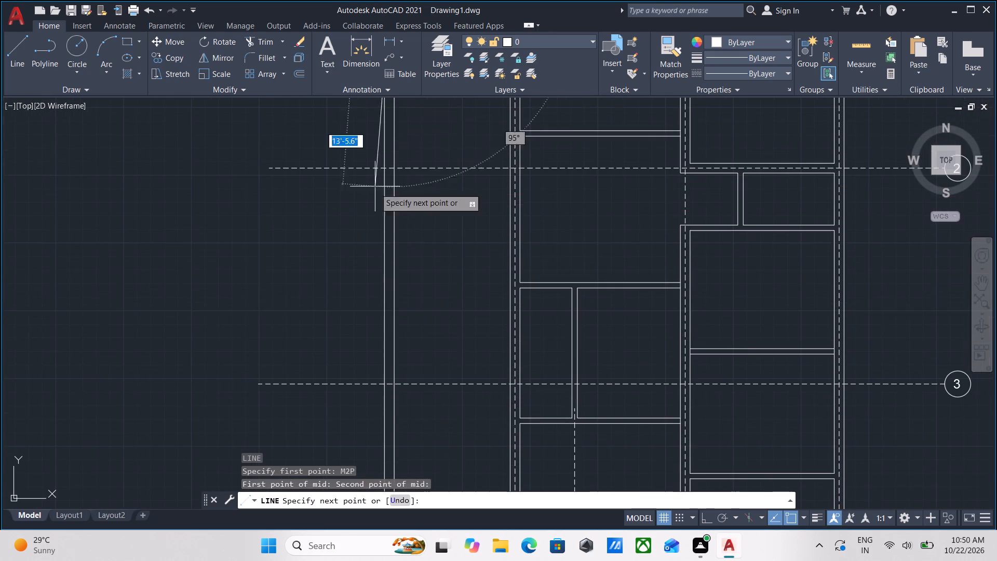
{"action": "middle_click_drag", "start_coordinate": [382, 318], "coordinate": [392, 196]}
{"action": "middle_click_drag", "start_coordinate": [401, 354], "coordinate": [401, 343]}
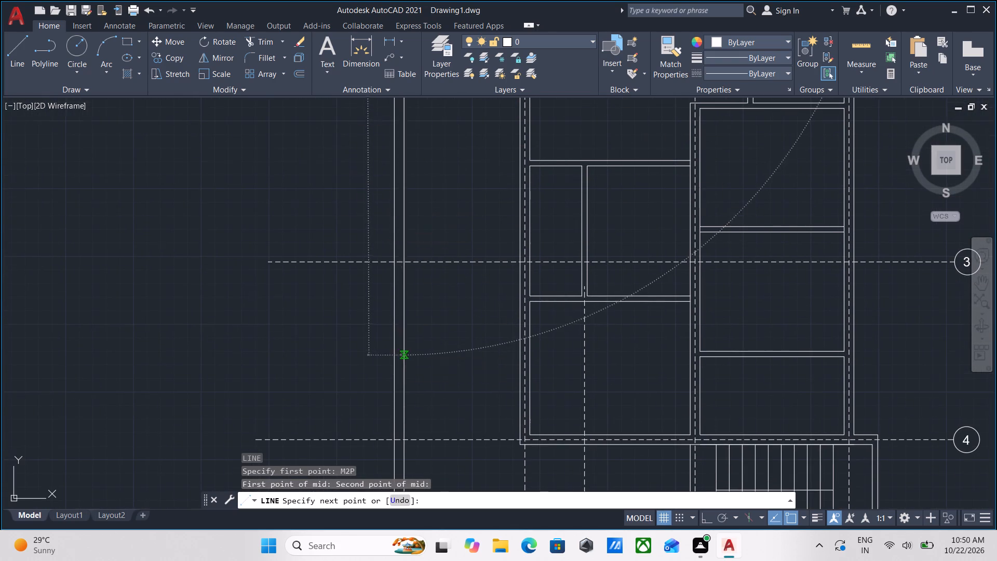
{"action": "middle_click_drag", "start_coordinate": [401, 343], "coordinate": [409, 201]}
{"action": "middle_click_drag", "start_coordinate": [412, 368], "coordinate": [366, 243]}
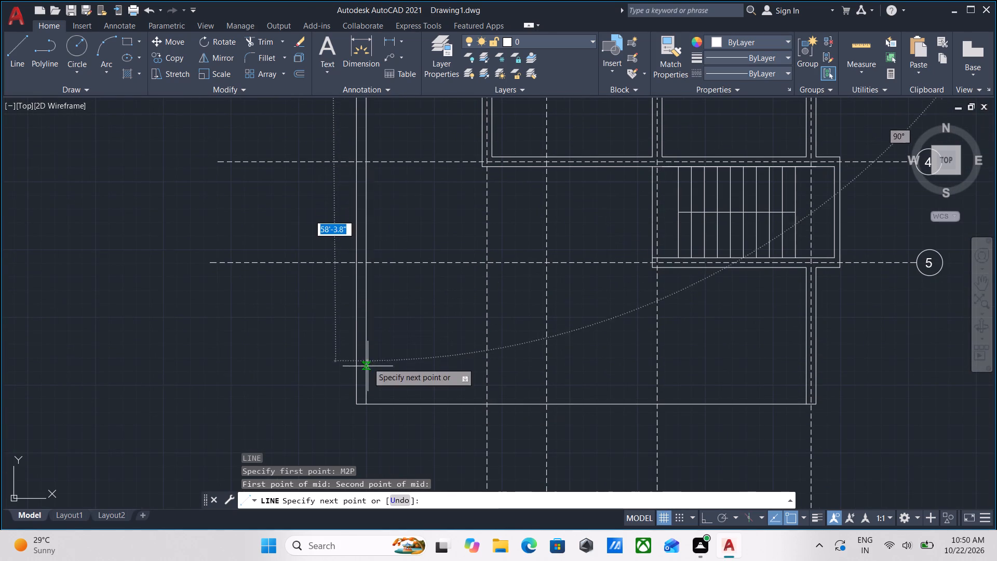
{"action": "scroll", "coordinate": [360, 429], "scroll_direction": "down", "scroll_amount": 2}
{"action": "middle_click_drag", "start_coordinate": [359, 429], "coordinate": [352, 480]}
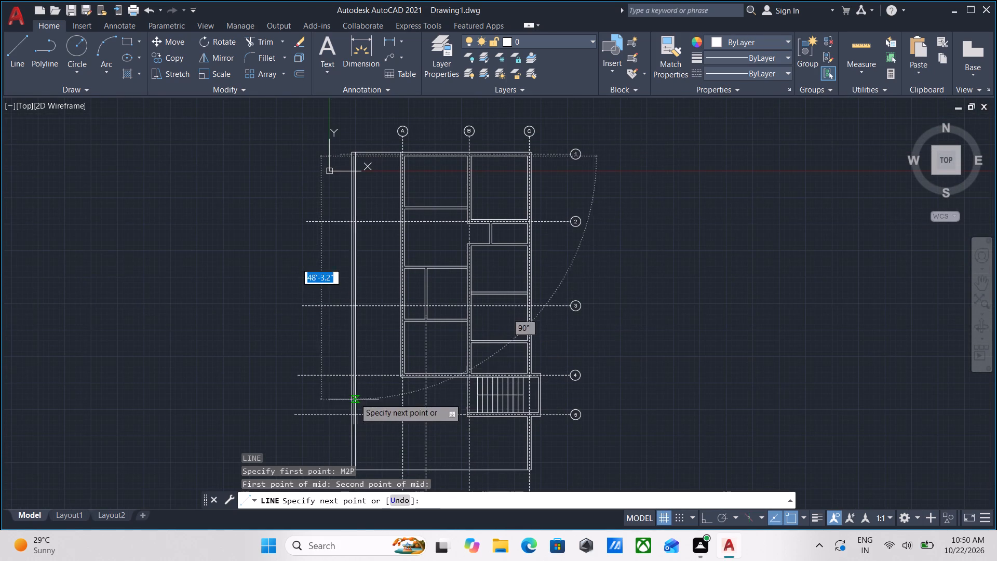
{"action": "middle_click_drag", "start_coordinate": [346, 266], "coordinate": [374, 407]}
{"action": "scroll", "coordinate": [394, 368], "scroll_direction": "up", "scroll_amount": 4}
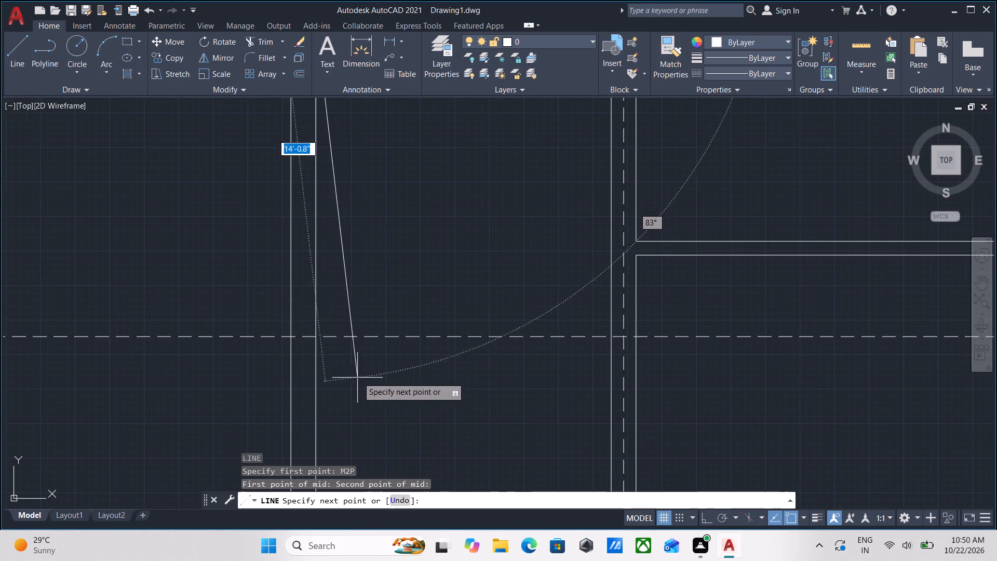
{"action": "scroll", "coordinate": [327, 403], "scroll_direction": "down", "scroll_amount": 1}
{"action": "middle_click_drag", "start_coordinate": [327, 403], "coordinate": [328, 413]}
{"action": "key", "text": "F8"}
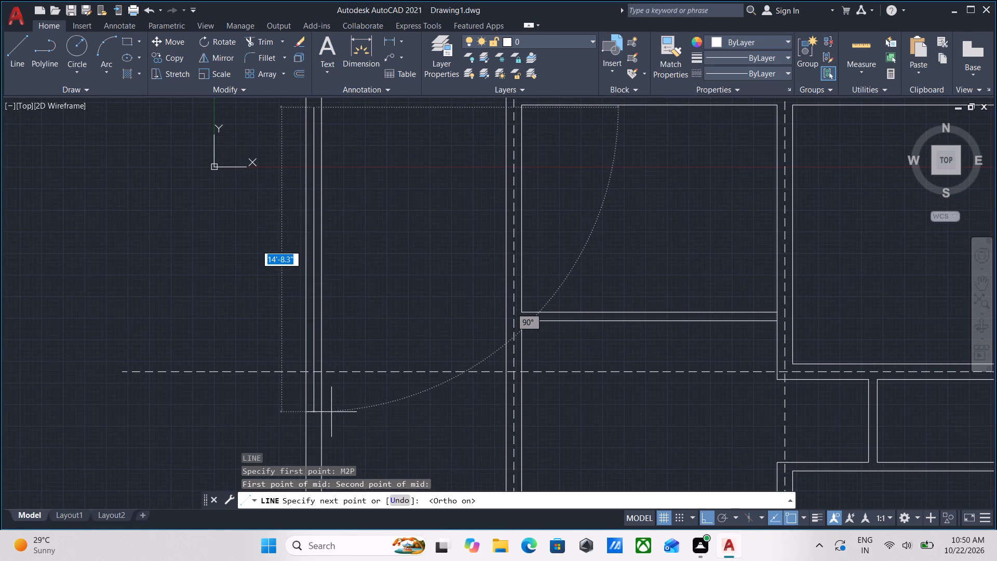
{"action": "scroll", "coordinate": [314, 432], "scroll_direction": "down", "scroll_amount": 1}
{"action": "middle_click_drag", "start_coordinate": [314, 432], "coordinate": [297, 237]}
{"action": "middle_click_drag", "start_coordinate": [300, 399], "coordinate": [303, 177]}
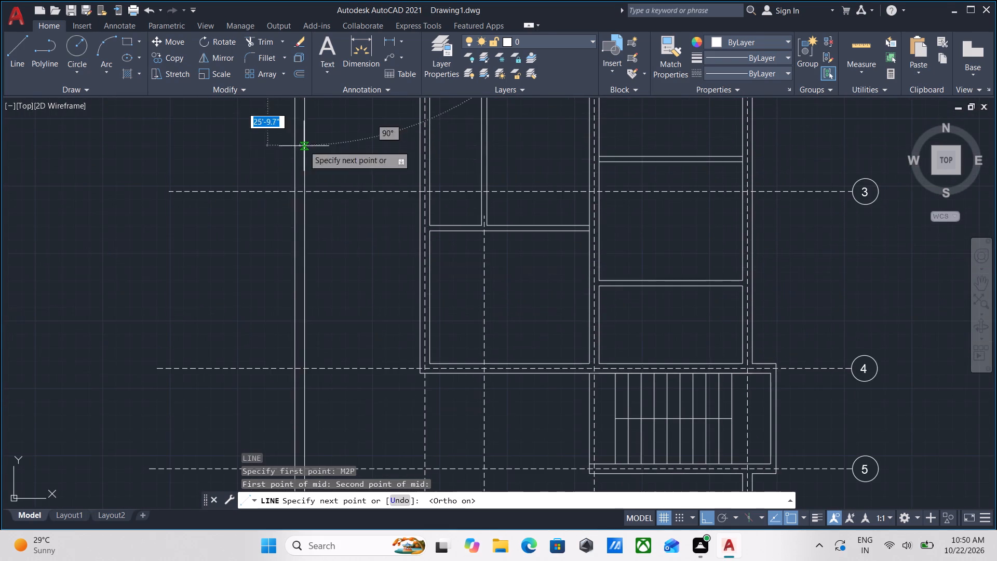
{"action": "middle_click_drag", "start_coordinate": [309, 388], "coordinate": [287, 152]}
{"action": "scroll", "coordinate": [271, 396], "scroll_direction": "up", "scroll_amount": 3}
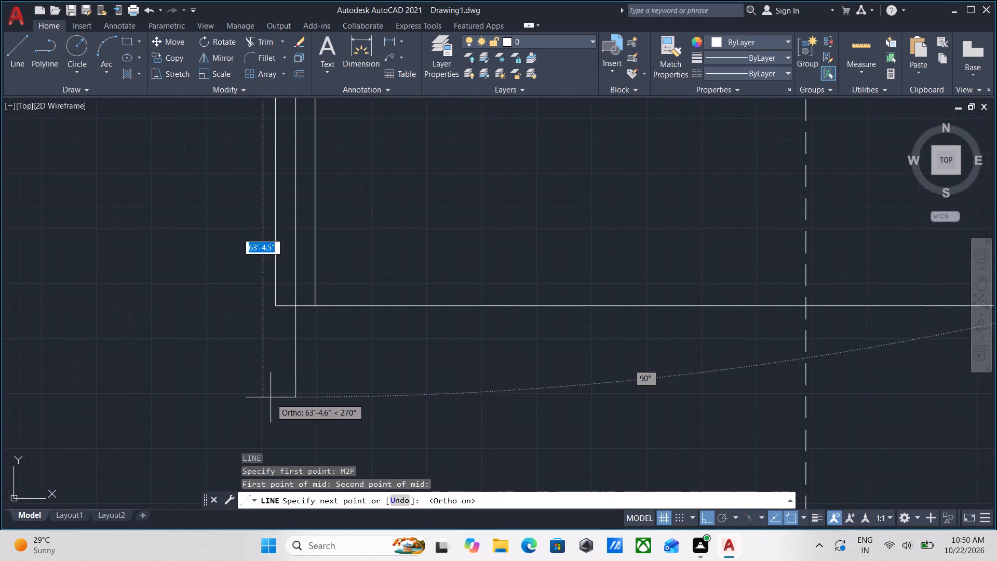
{"action": "left_click", "coordinate": [285, 418]}
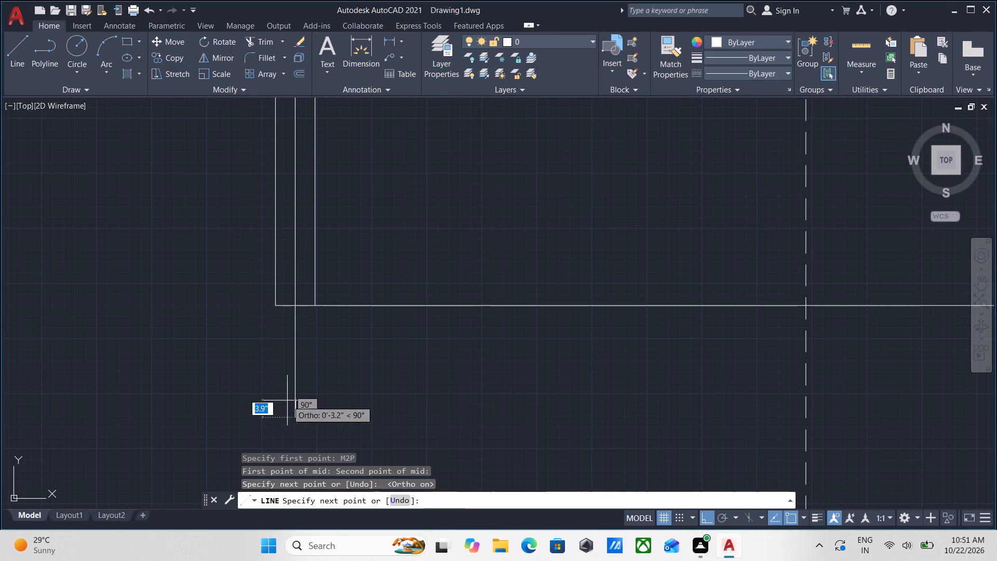
{"action": "key", "text": "Escape"}
Change the new vertical wall centreline's linetype to HIDDEN.
{"action": "left_click_drag", "start_coordinate": [311, 379], "coordinate": [301, 373]}
{"action": "left_click", "coordinate": [261, 350]}
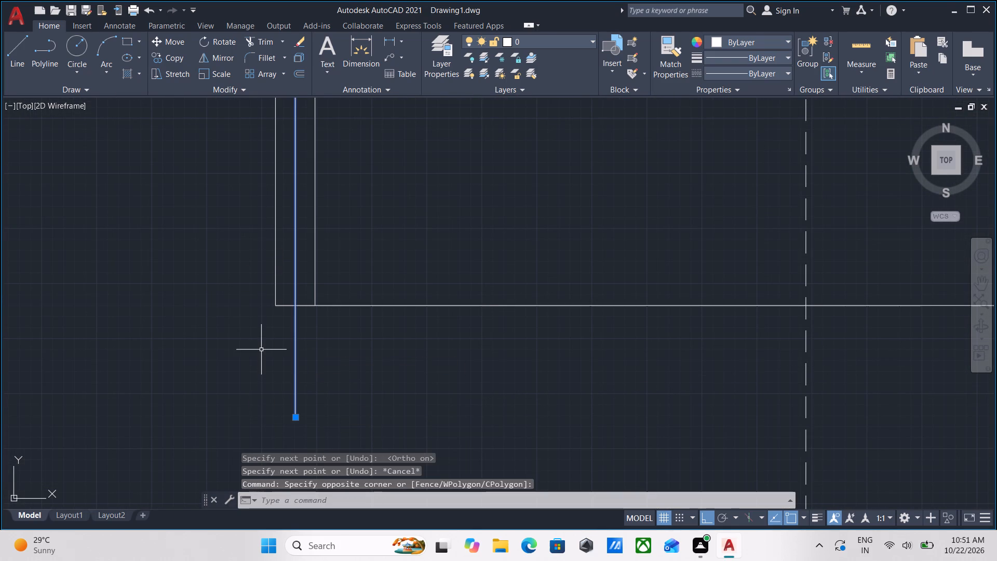
{"action": "left_click", "coordinate": [780, 75]}
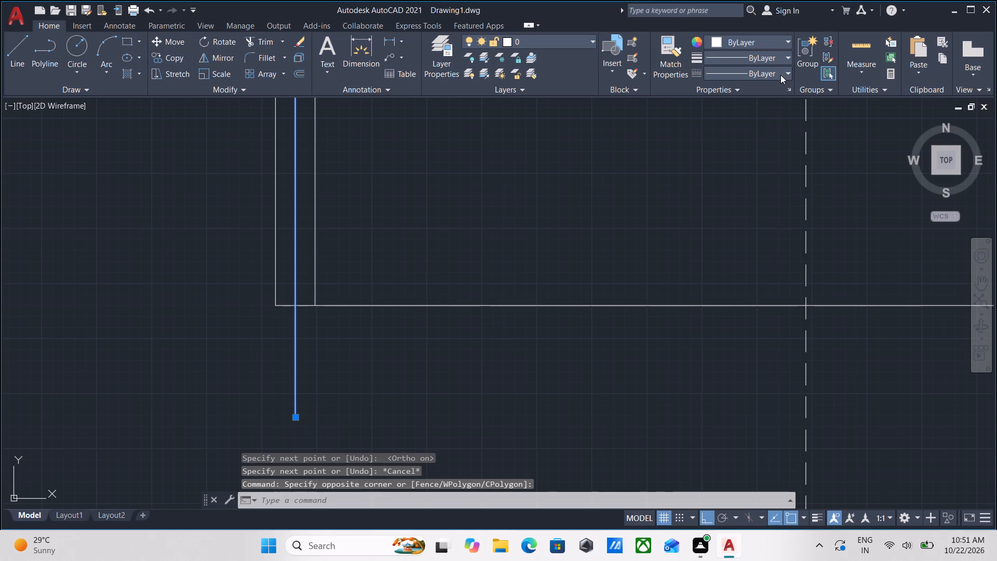
{"action": "left_click", "coordinate": [762, 167]}
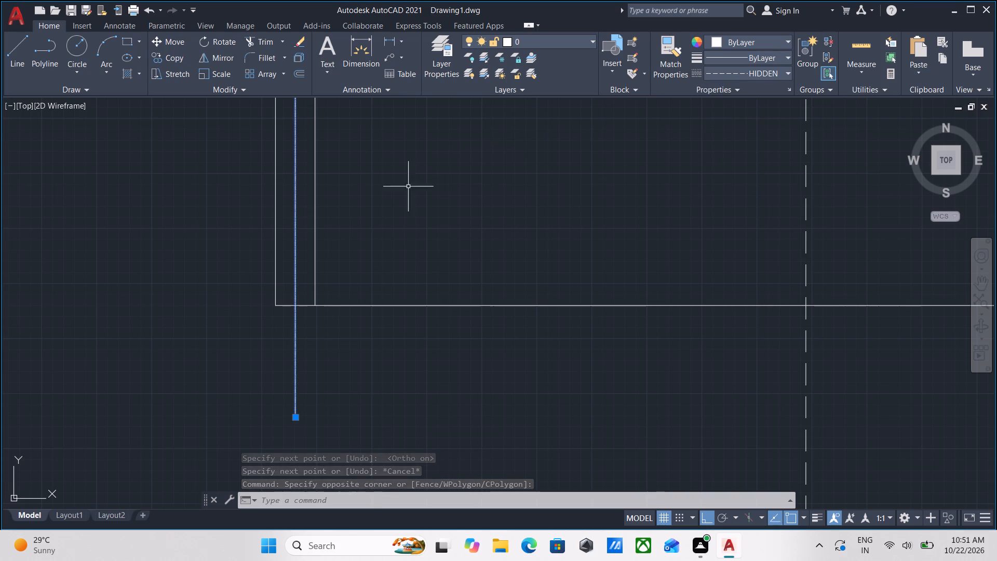
Set the wall centreline's linetype scale to 10 in its properties.
{"action": "key", "text": "ctrl+1"}
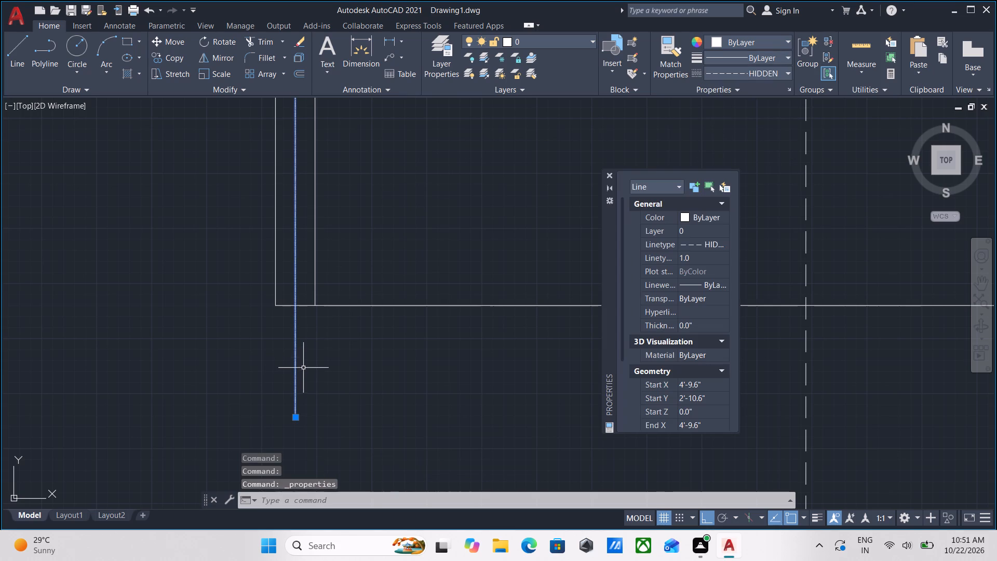
{"action": "left_click", "coordinate": [688, 257]}
{"action": "left_click", "coordinate": [698, 257]}
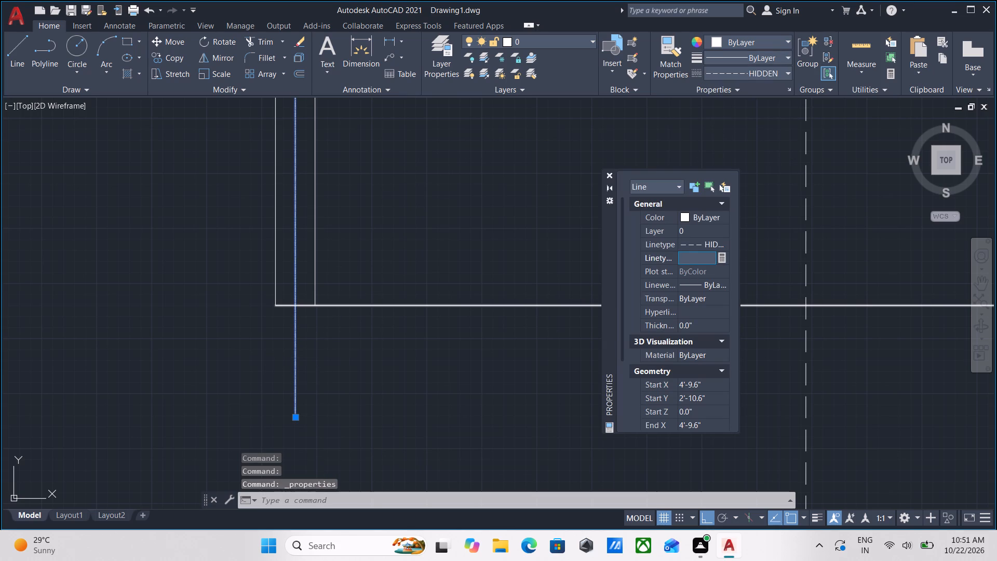
{"action": "left_click_drag", "start_coordinate": [691, 258], "coordinate": [658, 258]}
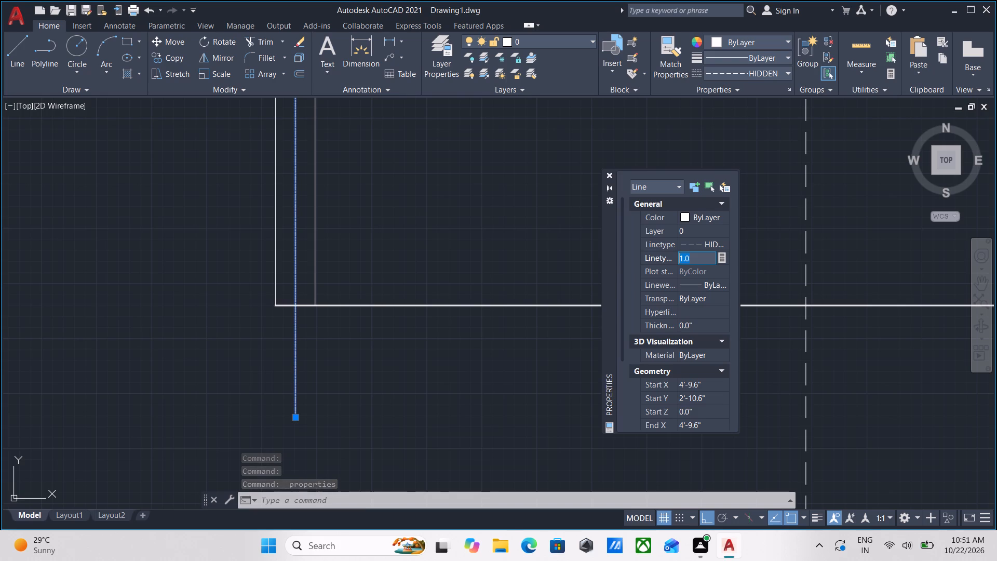
{"action": "type", "text": "10"}
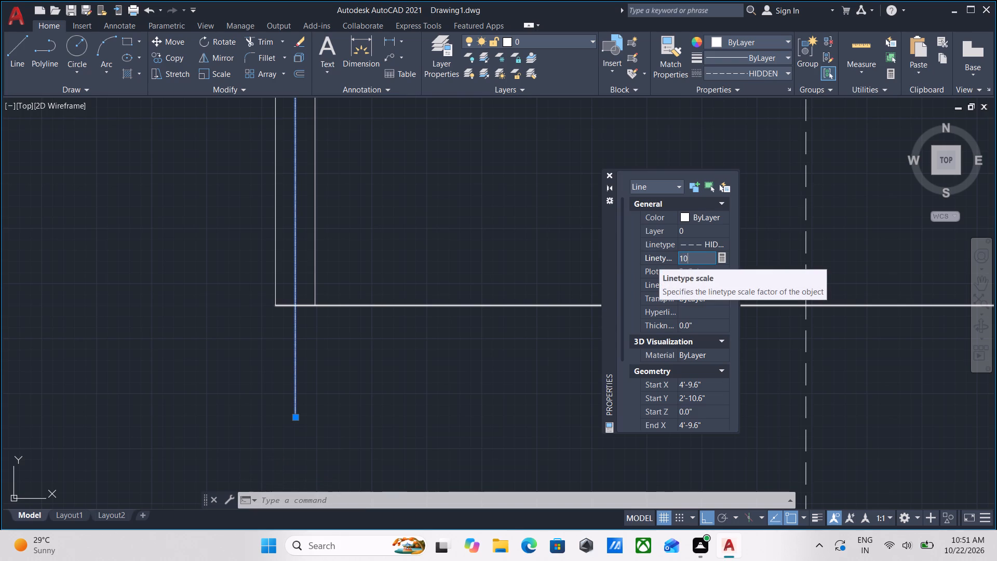
{"action": "key", "text": "Return"}
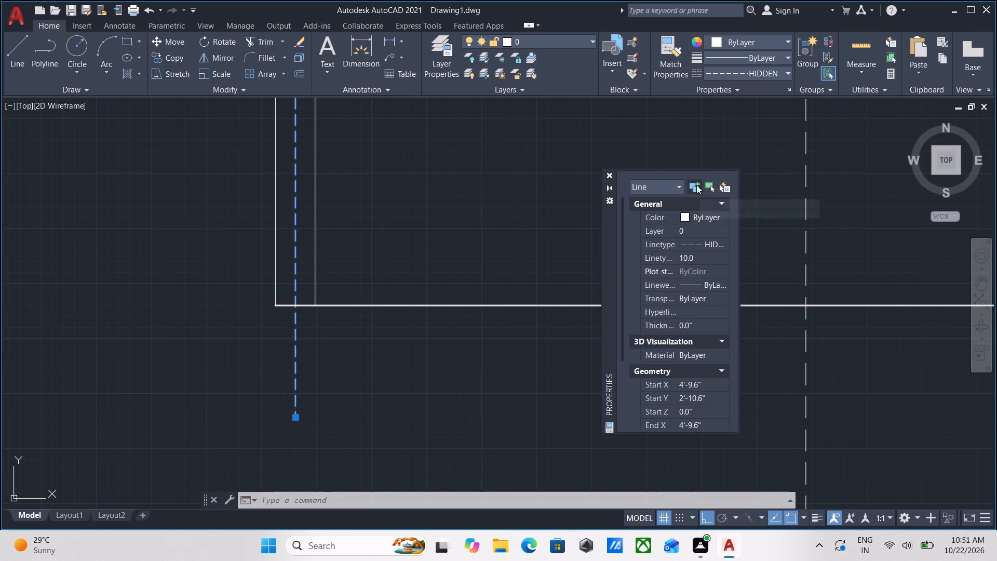
{"action": "key", "text": "Escape"}
{"action": "scroll", "coordinate": [653, 172], "scroll_direction": "down", "scroll_amount": 2}
{"action": "left_click", "coordinate": [607, 177]}
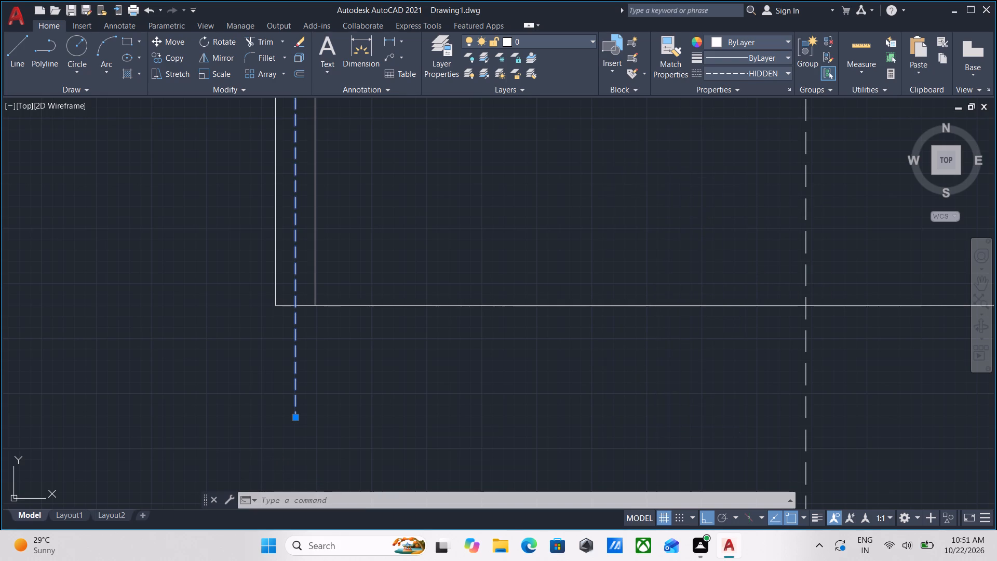
Stretch the dashed centreline's upper end straight up about 4 feet, past the north wall to near the base of grid bubble A.
{"action": "scroll", "coordinate": [607, 177], "scroll_direction": "down", "scroll_amount": 2}
{"action": "middle_click_drag", "start_coordinate": [607, 177], "coordinate": [618, 320]}
{"action": "scroll", "coordinate": [620, 286], "scroll_direction": "down", "scroll_amount": 3}
{"action": "middle_click_drag", "start_coordinate": [618, 295], "coordinate": [594, 407]}
{"action": "middle_click_drag", "start_coordinate": [597, 282], "coordinate": [591, 377]}
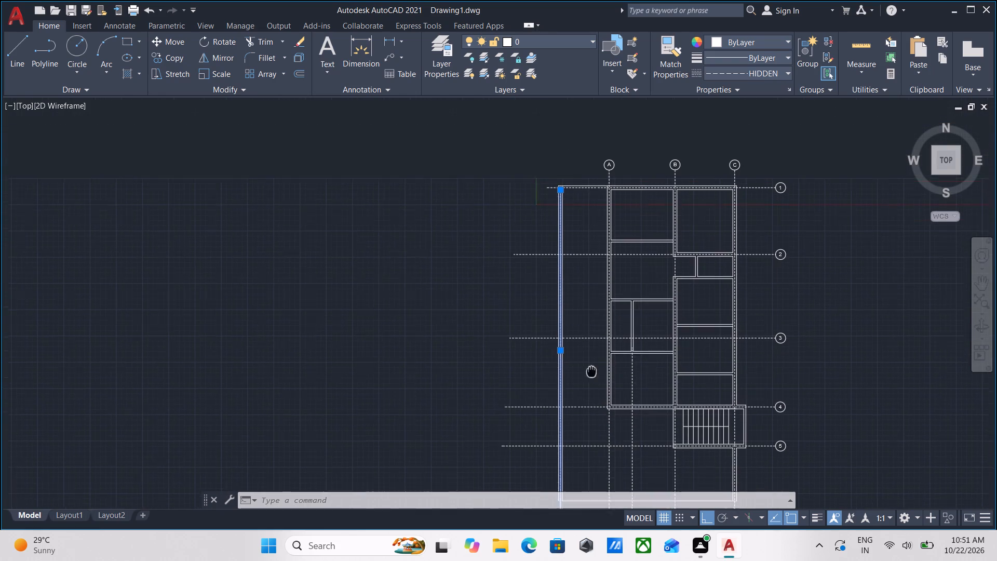
{"action": "middle_click_drag", "start_coordinate": [591, 377], "coordinate": [591, 379]}
{"action": "scroll", "coordinate": [568, 190], "scroll_direction": "up", "scroll_amount": 5}
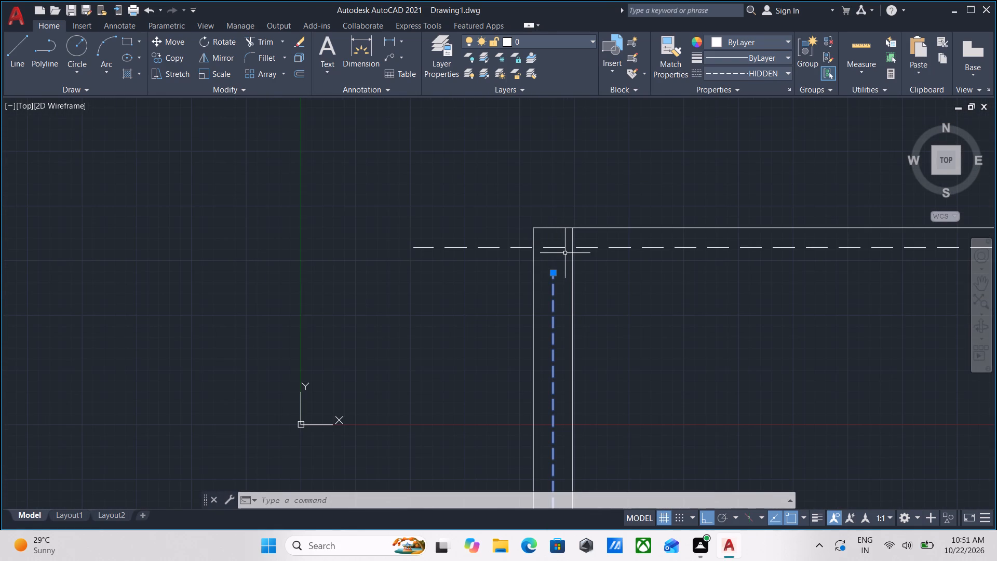
{"action": "scroll", "coordinate": [564, 252], "scroll_direction": "down", "scroll_amount": 2}
{"action": "scroll", "coordinate": [562, 245], "scroll_direction": "up", "scroll_amount": 2}
{"action": "scroll", "coordinate": [558, 290], "scroll_direction": "up", "scroll_amount": 2}
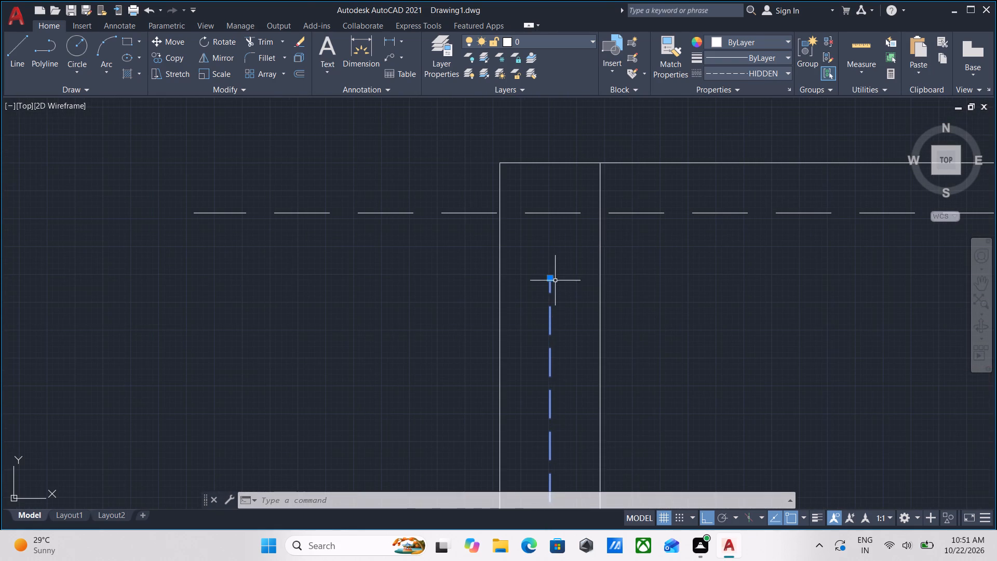
{"action": "left_click", "coordinate": [551, 279]}
{"action": "middle_click_drag", "start_coordinate": [550, 122], "coordinate": [572, 321]}
{"action": "scroll", "coordinate": [550, 122], "scroll_direction": "down", "scroll_amount": 1}
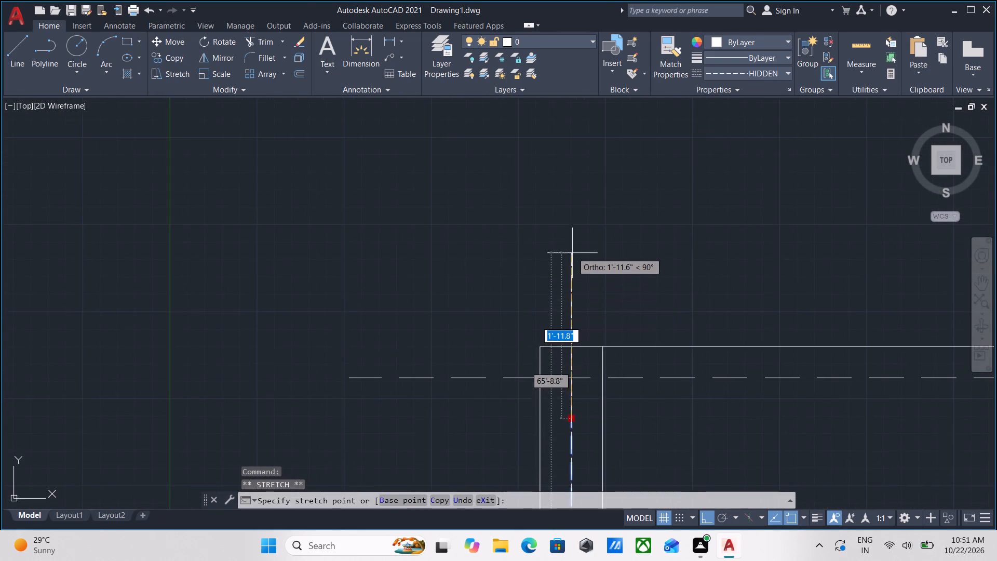
{"action": "scroll", "coordinate": [572, 252], "scroll_direction": "down", "scroll_amount": 2}
{"action": "middle_click_drag", "start_coordinate": [566, 252], "coordinate": [567, 370]}
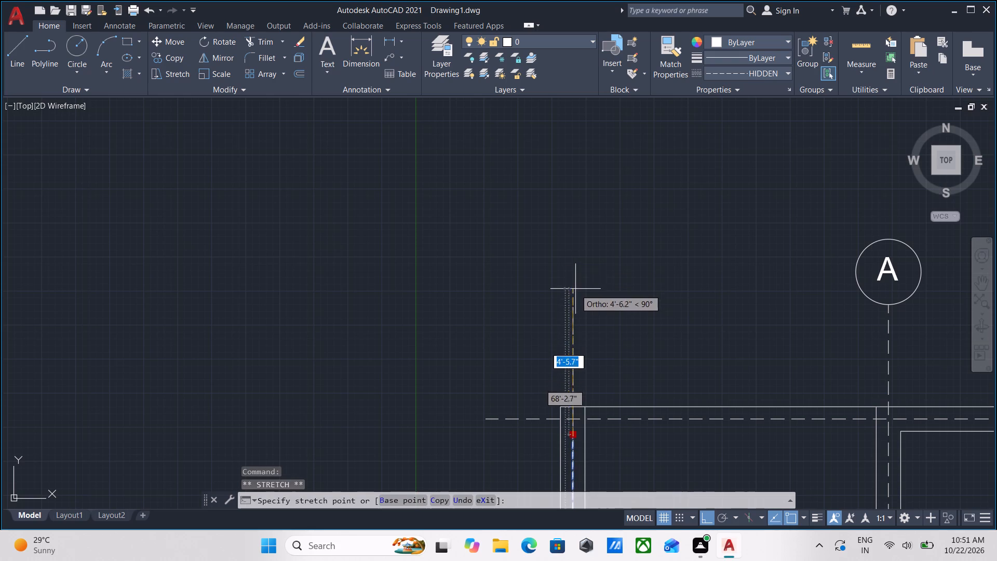
{"action": "left_click", "coordinate": [573, 300]}
{"action": "key", "text": "Escape"}
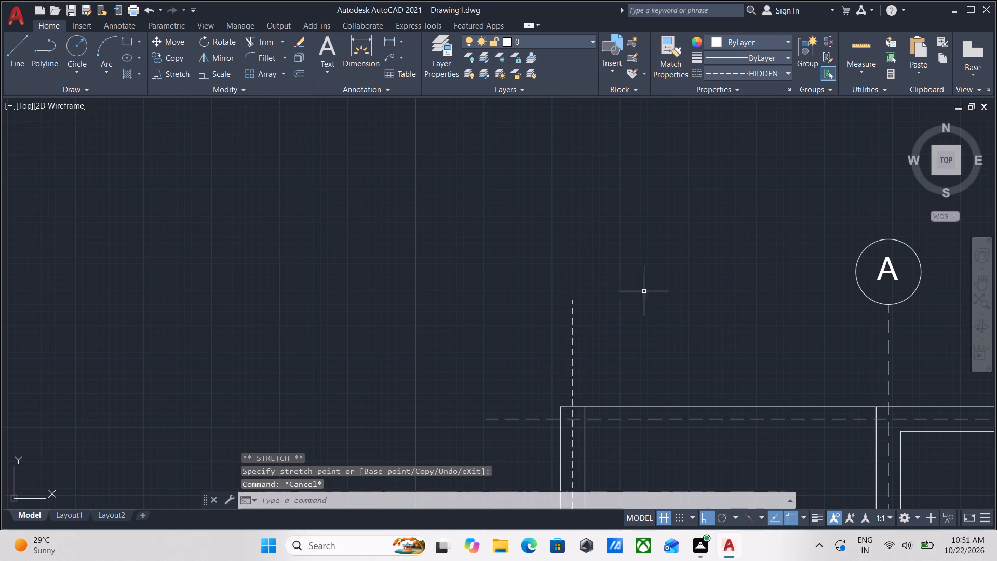
Copy grid bubble A with its letter from its centreline's upper end to the upper end of the outer west wall's centreline.
{"action": "scroll", "coordinate": [814, 284], "scroll_direction": "down", "scroll_amount": 2}
{"action": "middle_click_drag", "start_coordinate": [810, 276], "coordinate": [690, 287]}
{"action": "scroll", "coordinate": [749, 307], "scroll_direction": "up", "scroll_amount": 3}
{"action": "left_click", "coordinate": [727, 296]}
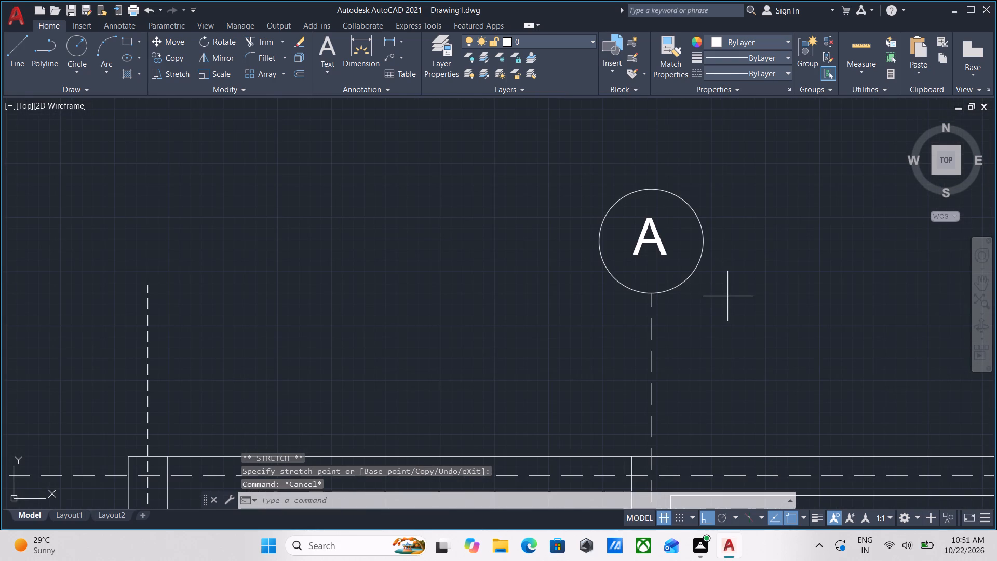
{"action": "left_click", "coordinate": [687, 191]}
{"action": "left_click", "coordinate": [679, 253]}
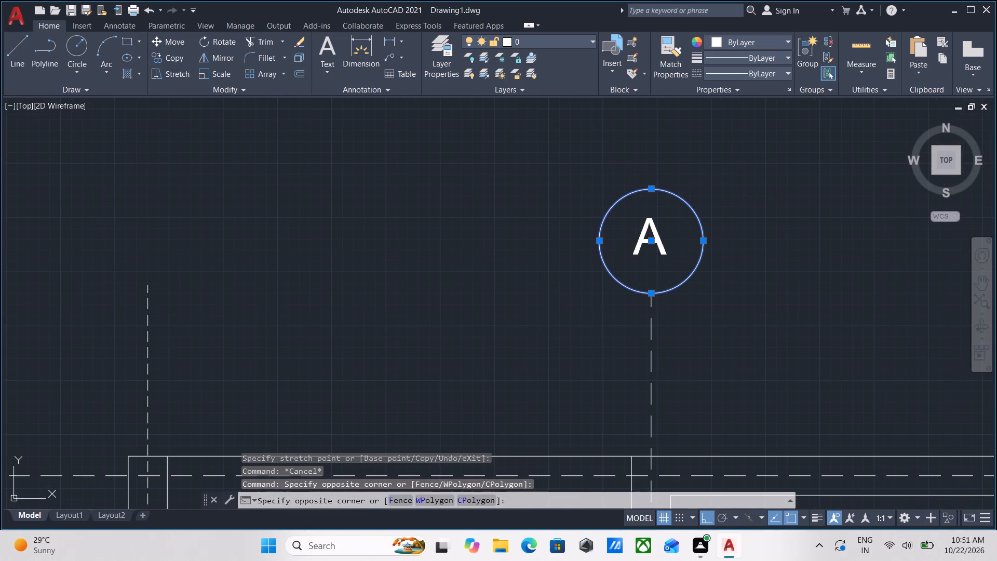
{"action": "left_click", "coordinate": [646, 227]}
{"action": "scroll", "coordinate": [651, 246], "scroll_direction": "up", "scroll_amount": 1}
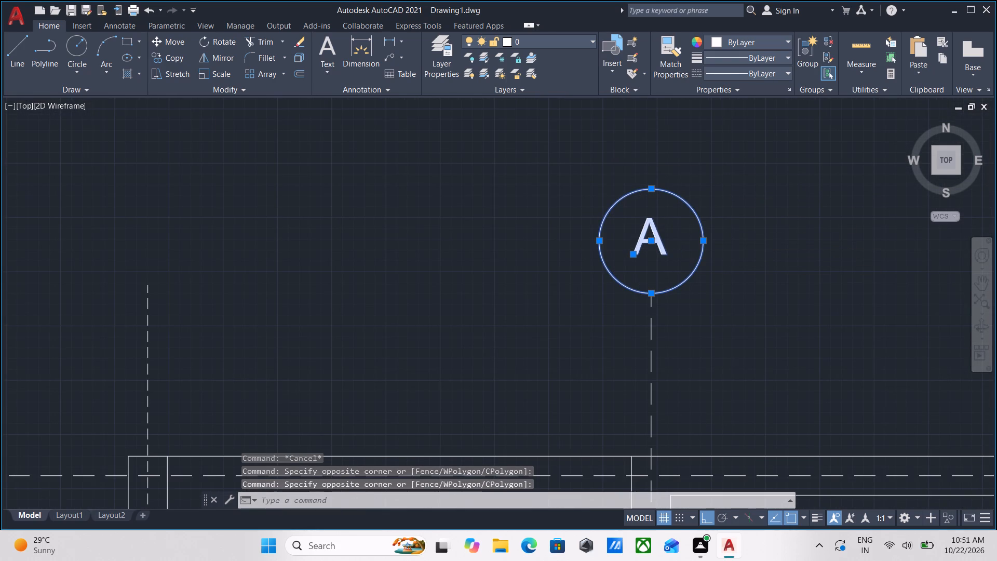
{"action": "scroll", "coordinate": [651, 246], "scroll_direction": "down", "scroll_amount": 1}
{"action": "middle_click_drag", "start_coordinate": [652, 246], "coordinate": [681, 252]}
{"action": "key", "text": "c"}
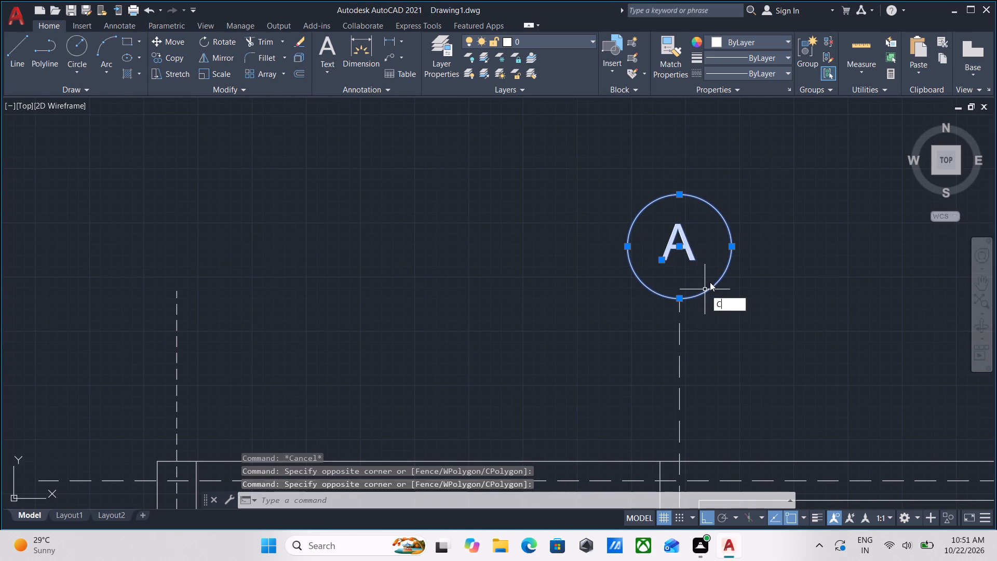
{"action": "key", "text": "o"}
{"action": "key", "text": "Return"}
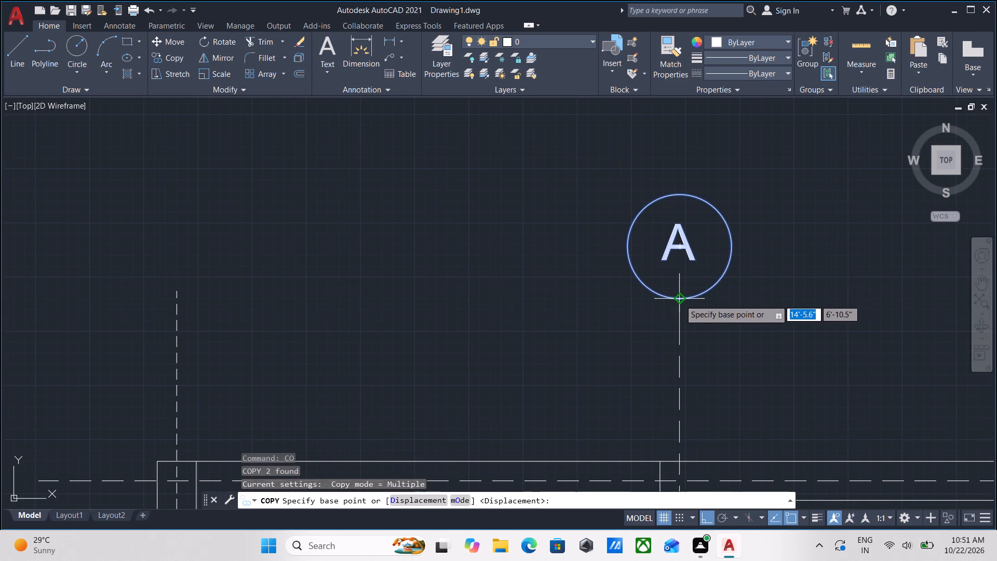
{"action": "left_click", "coordinate": [679, 300]}
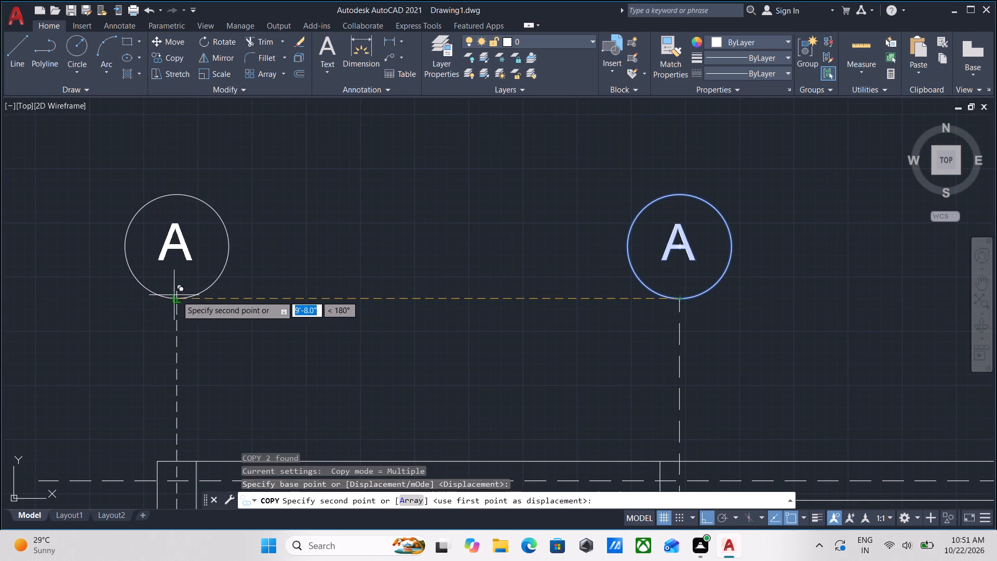
{"action": "left_click", "coordinate": [179, 296]}
{"action": "key", "text": "Escape"}
Trim off the bit of the west wall centreline that sticks up inside its copied grid bubble.
{"action": "middle_click_drag", "start_coordinate": [198, 303], "coordinate": [204, 303]}
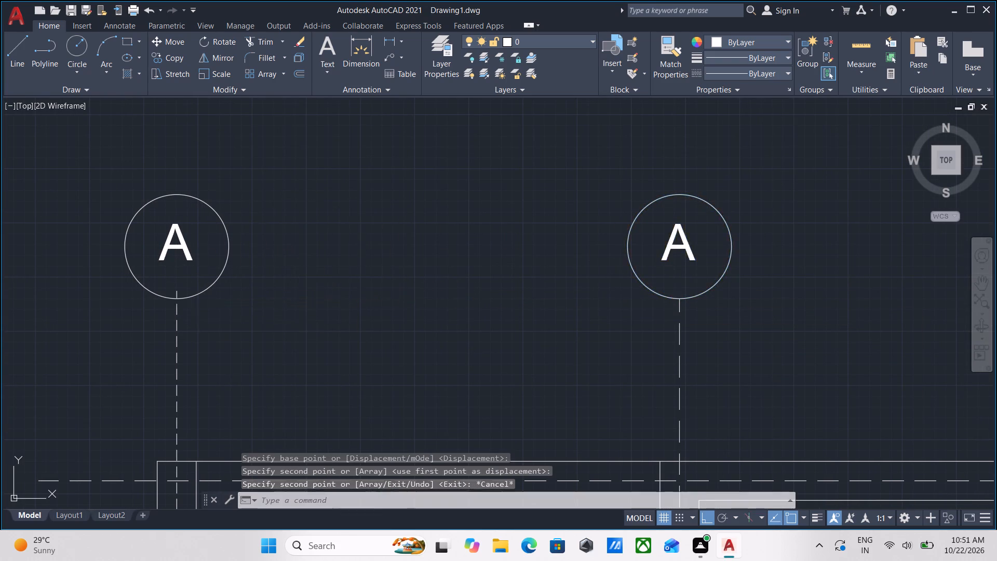
{"action": "middle_click_drag", "start_coordinate": [204, 303], "coordinate": [335, 310]}
{"action": "type", "text": "TR"}
{"action": "key", "text": "Return"}
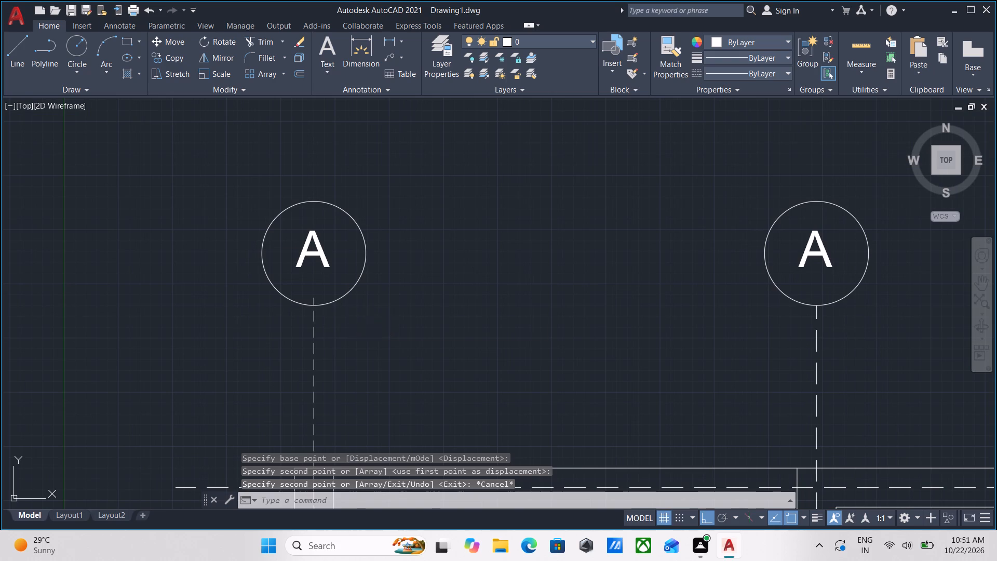
{"action": "scroll", "coordinate": [299, 310], "scroll_direction": "up", "scroll_amount": 2}
{"action": "left_click", "coordinate": [332, 288]}
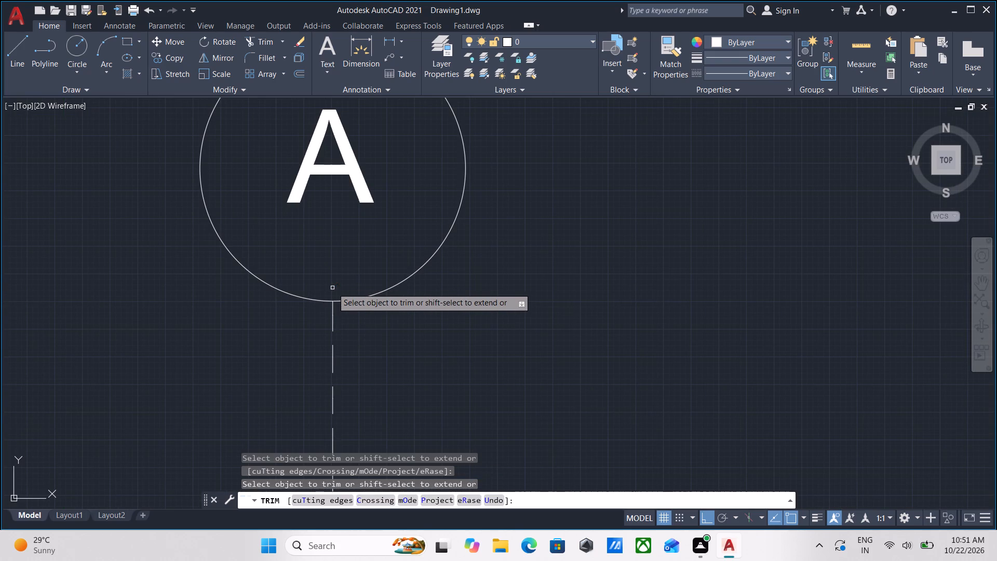
{"action": "scroll", "coordinate": [536, 289], "scroll_direction": "down", "scroll_amount": 3}
{"action": "middle_click_drag", "start_coordinate": [536, 289], "coordinate": [408, 325]}
{"action": "key", "text": "Escape"}
Change the letter in the original grid bubble A, second from the west, to B.
{"action": "scroll", "coordinate": [656, 298], "scroll_direction": "down", "scroll_amount": 2}
{"action": "middle_click_drag", "start_coordinate": [681, 283], "coordinate": [538, 287]}
{"action": "scroll", "coordinate": [504, 304], "scroll_direction": "up", "scroll_amount": 5}
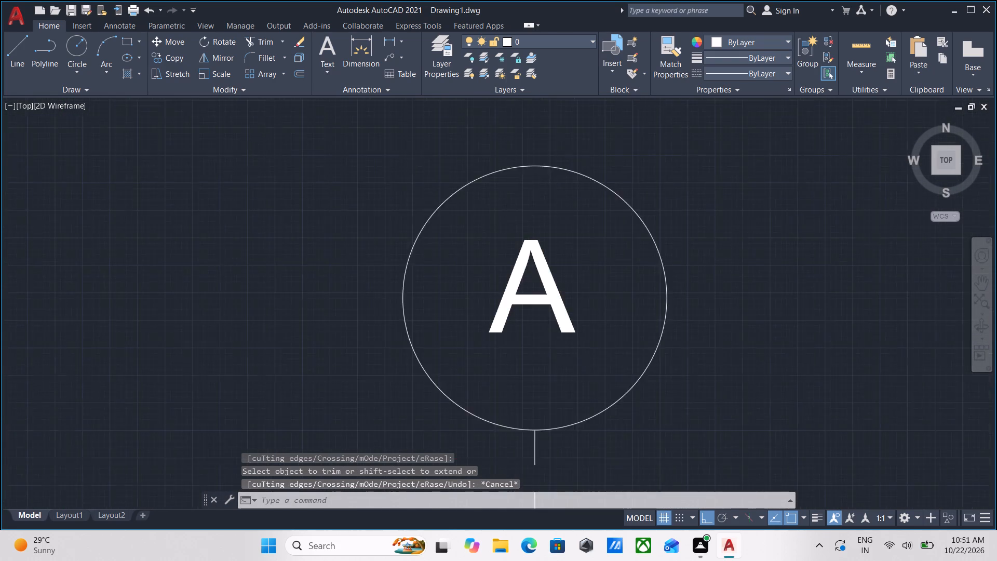
{"action": "scroll", "coordinate": [530, 301], "scroll_direction": "up", "scroll_amount": 1}
{"action": "left_click", "coordinate": [527, 297]}
{"action": "left_click", "coordinate": [504, 301]}
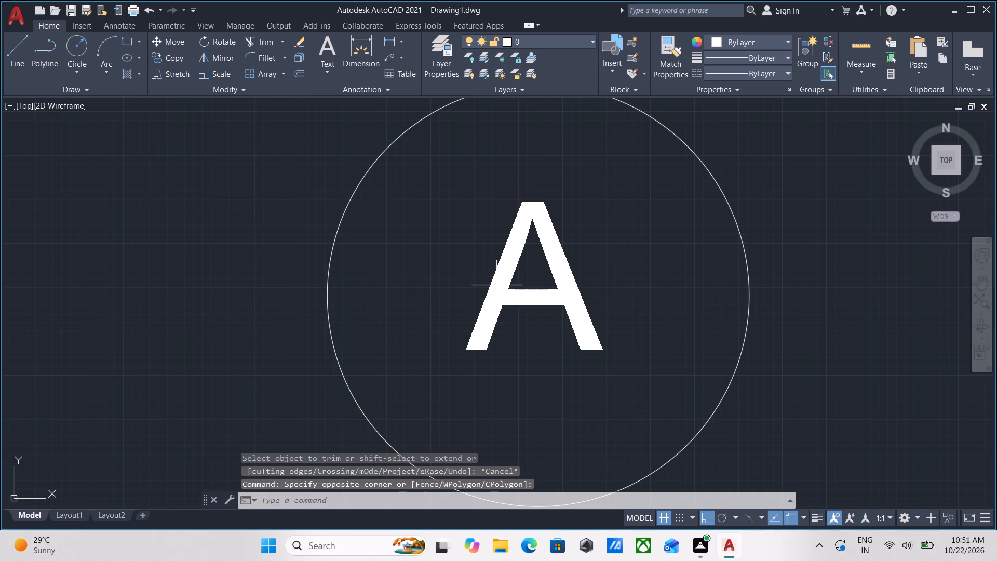
{"action": "double_click", "coordinate": [495, 282]}
{"action": "left_click", "coordinate": [483, 324]}
{"action": "double_click", "coordinate": [488, 314]}
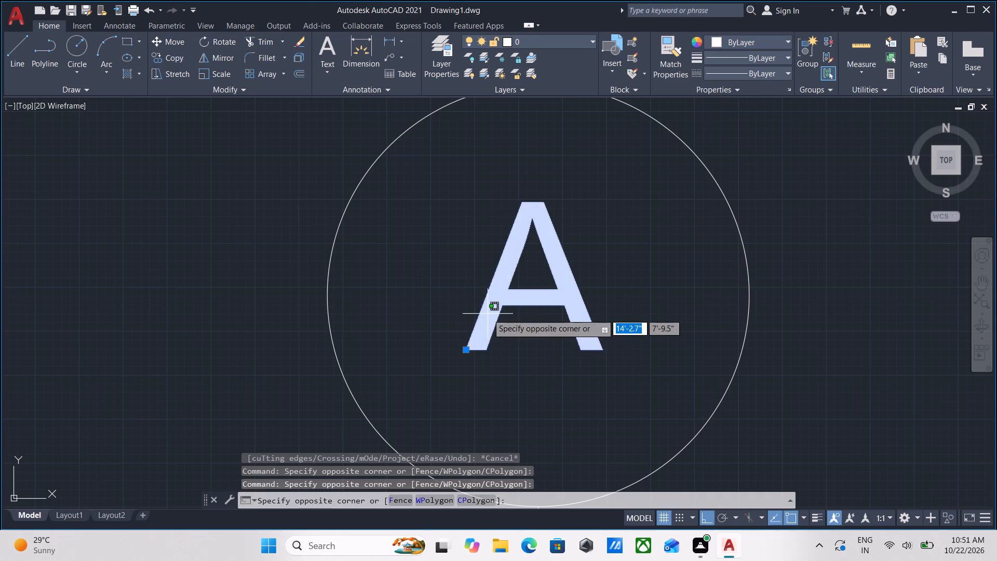
{"action": "triple_click", "coordinate": [486, 312]}
{"action": "scroll", "coordinate": [486, 312], "scroll_direction": "down", "scroll_amount": 3}
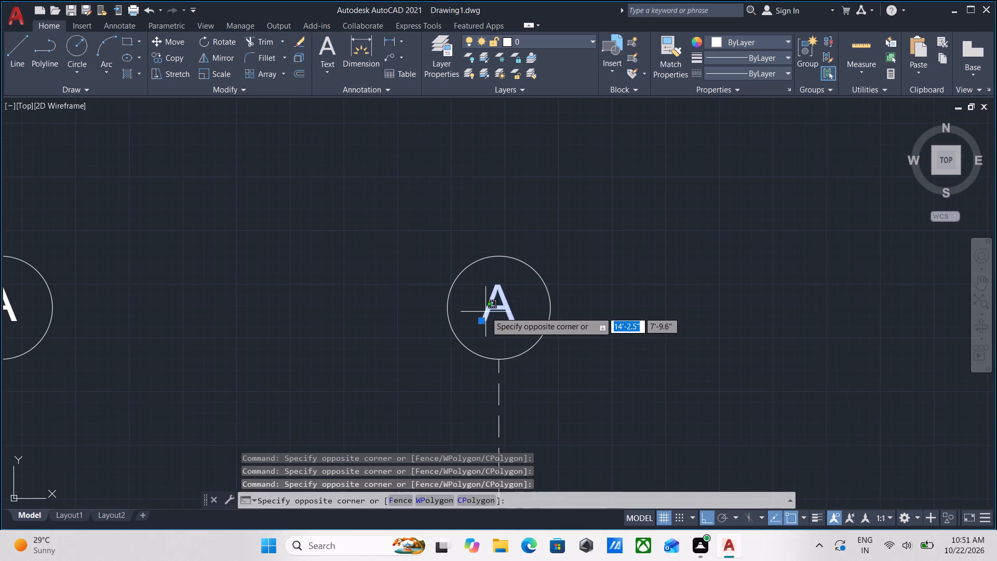
{"action": "double_click", "coordinate": [486, 312]}
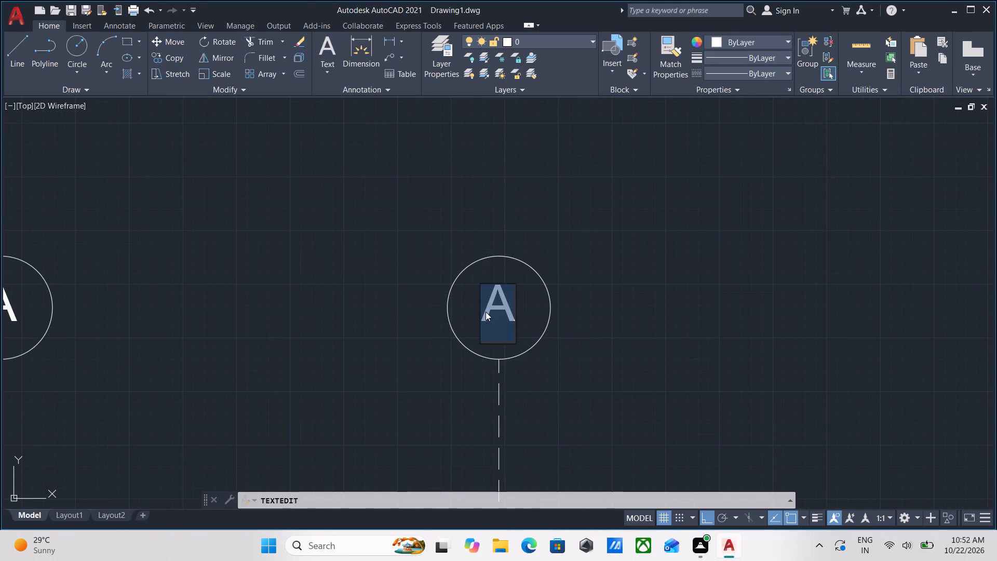
{"action": "key", "text": "b"}
{"action": "key", "text": "Return"}
{"action": "key", "text": "Return"}
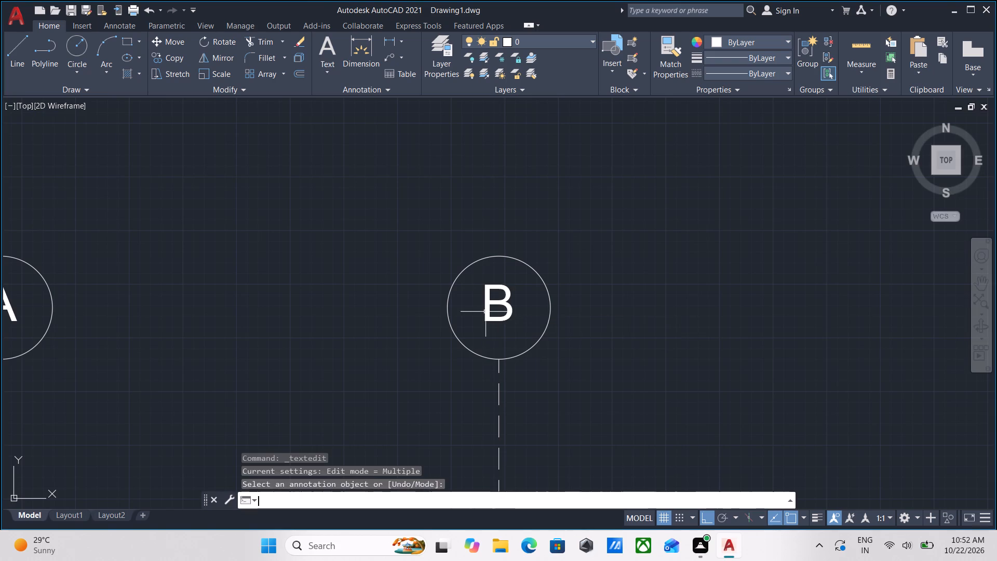
Change the letter in the third grid bubble from the west to C.
{"action": "scroll", "coordinate": [491, 311], "scroll_direction": "down", "scroll_amount": 3}
{"action": "middle_click_drag", "start_coordinate": [563, 308], "coordinate": [478, 309]}
{"action": "scroll", "coordinate": [478, 309], "scroll_direction": "down", "scroll_amount": 1}
{"action": "scroll", "coordinate": [644, 329], "scroll_direction": "up", "scroll_amount": 2}
{"action": "middle_click_drag", "start_coordinate": [406, 311], "coordinate": [478, 325]}
{"action": "scroll", "coordinate": [460, 305], "scroll_direction": "up", "scroll_amount": 3}
{"action": "triple_click", "coordinate": [459, 328]}
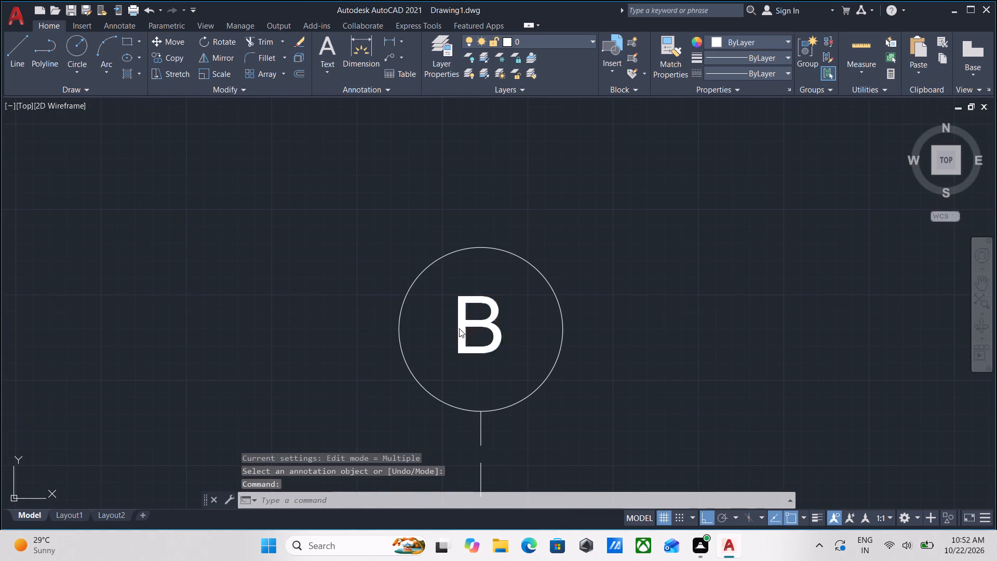
{"action": "scroll", "coordinate": [465, 330], "scroll_direction": "down", "scroll_amount": 1}
{"action": "left_click", "coordinate": [483, 334]}
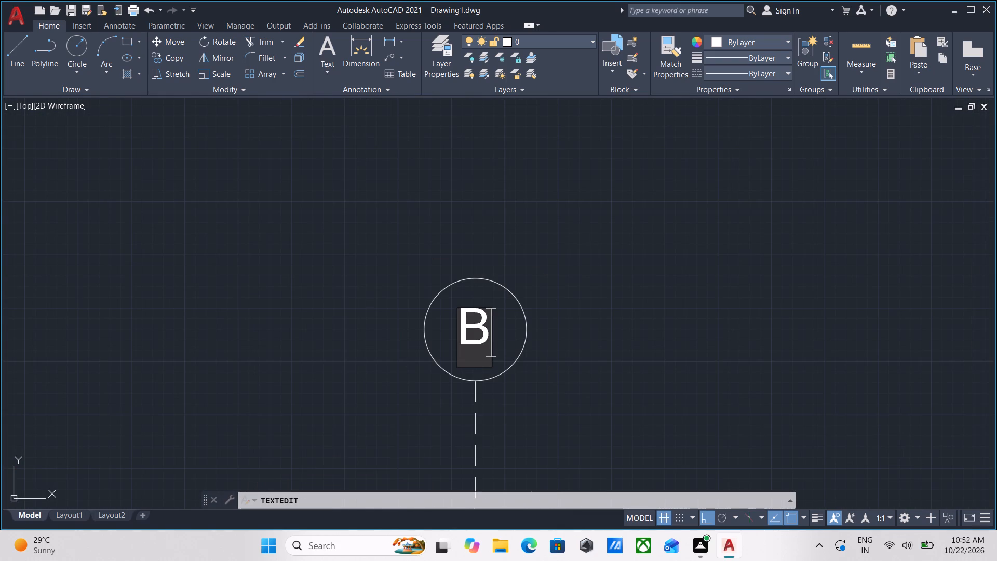
{"action": "key", "text": "BackSpace"}
{"action": "key", "text": "c"}
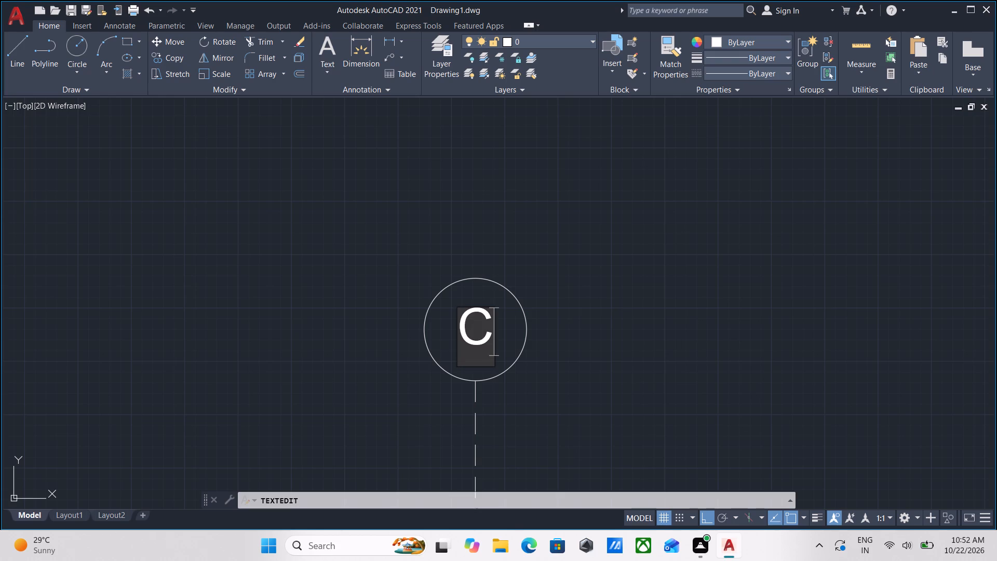
{"action": "key", "text": "Return"}
{"action": "key", "text": "Return"}
Change the letter in the easternmost grid bubble, above the east wall, to D.
{"action": "scroll", "coordinate": [476, 330], "scroll_direction": "down", "scroll_amount": 3}
{"action": "middle_click_drag", "start_coordinate": [528, 325], "coordinate": [457, 322]}
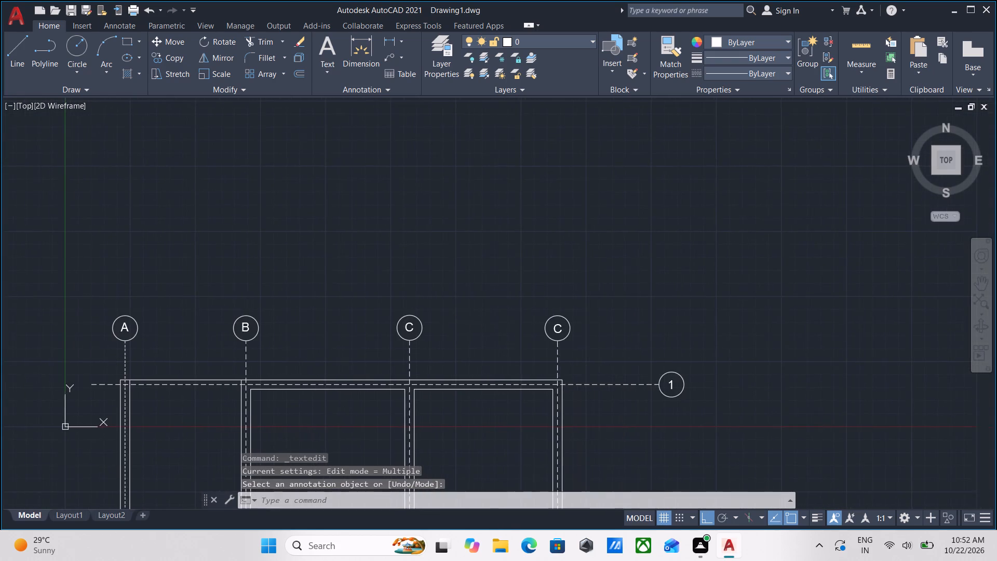
{"action": "scroll", "coordinate": [546, 323], "scroll_direction": "up", "scroll_amount": 2}
{"action": "double_click", "coordinate": [572, 336]}
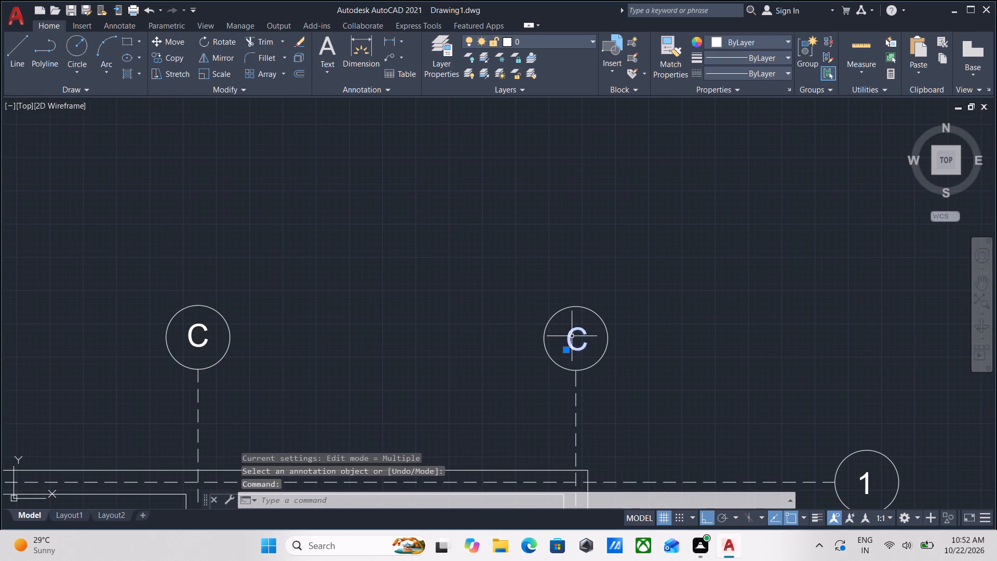
{"action": "key", "text": "d"}
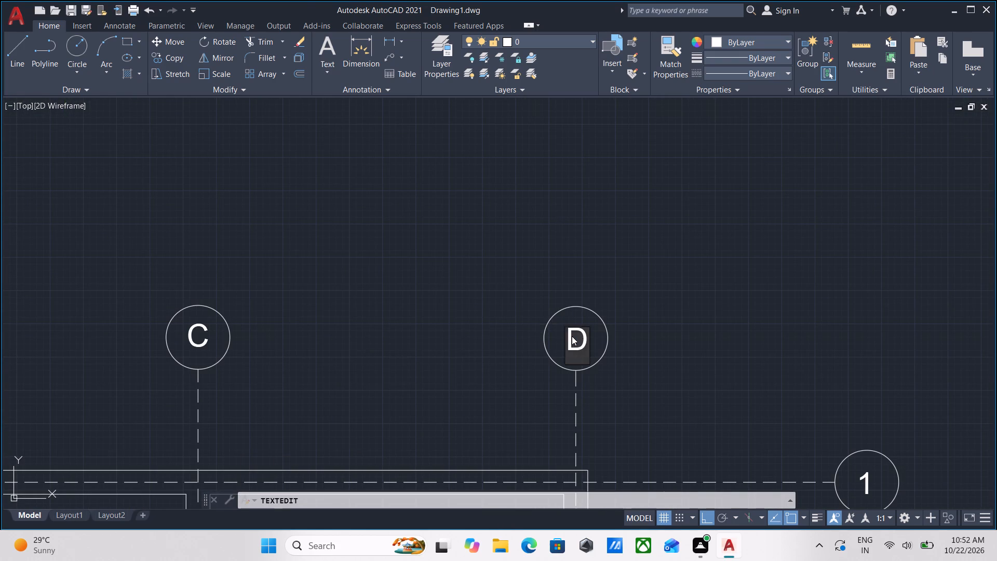
{"action": "key", "text": "Return"}
{"action": "key", "text": "Return"}
Start a rectangle in the empty space northwest of grid bubble A and begin entering its width.
{"action": "scroll", "coordinate": [588, 330], "scroll_direction": "down", "scroll_amount": 3}
{"action": "middle_click_drag", "start_coordinate": [606, 314], "coordinate": [605, 283]}
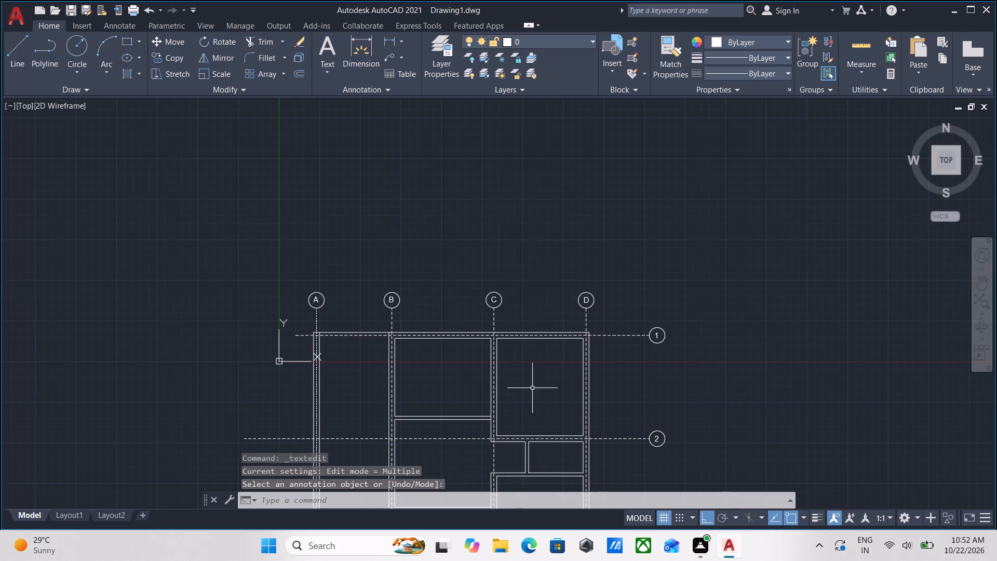
{"action": "middle_click_drag", "start_coordinate": [532, 388], "coordinate": [580, 309]}
{"action": "middle_click_drag", "start_coordinate": [392, 362], "coordinate": [437, 331]}
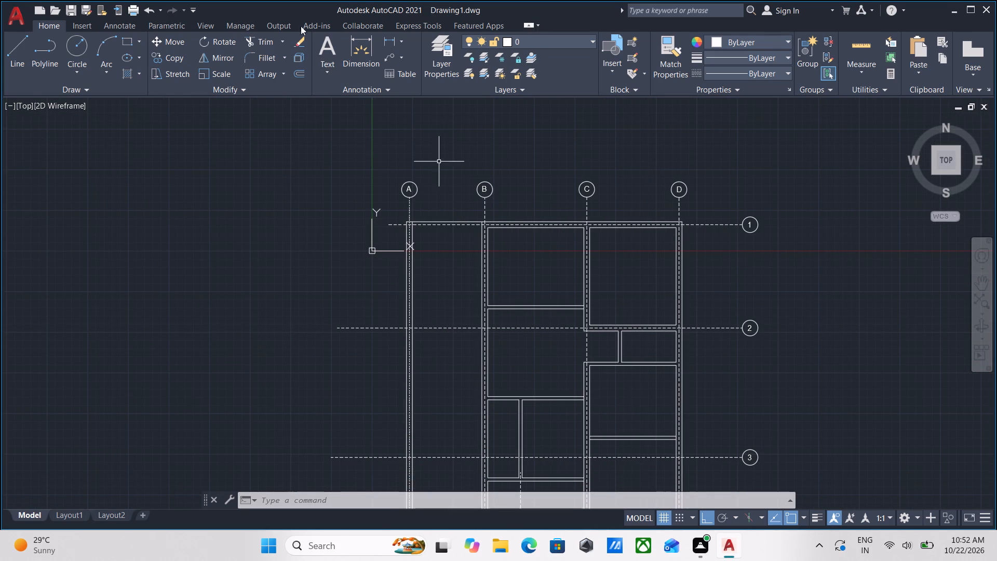
{"action": "middle_click_drag", "start_coordinate": [278, 193], "coordinate": [316, 222]}
{"action": "middle_click_drag", "start_coordinate": [325, 202], "coordinate": [372, 242]}
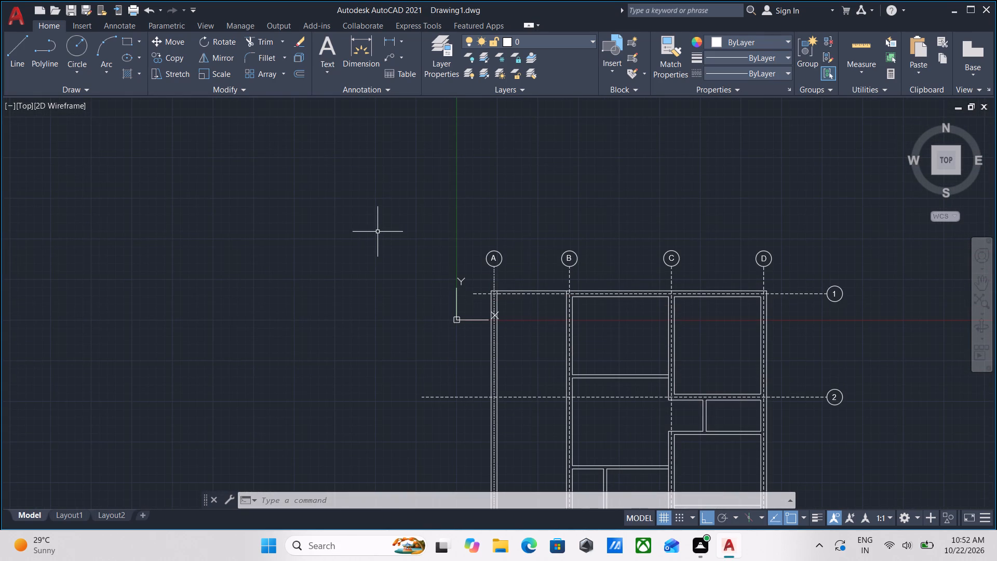
{"action": "type", "text": "REC"}
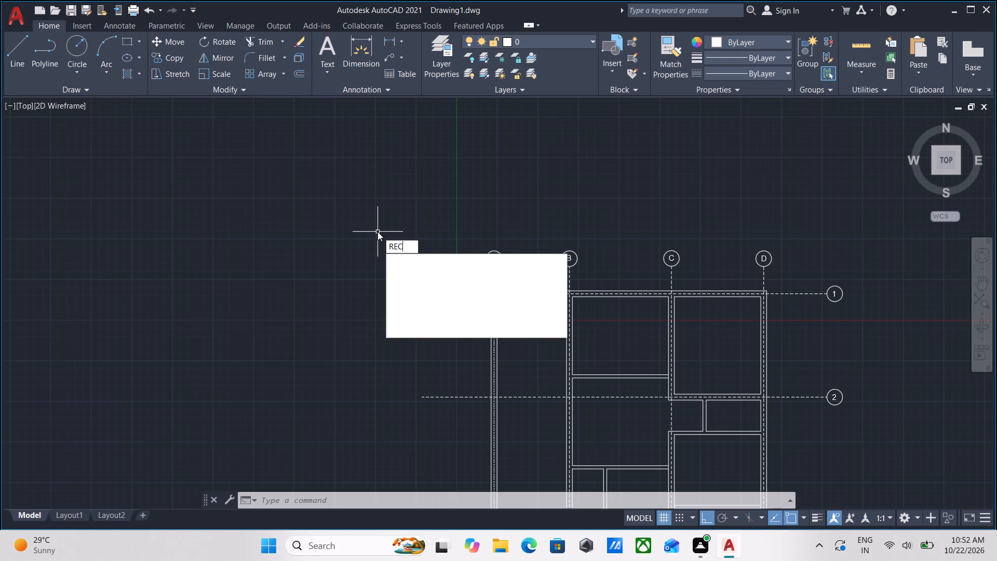
{"action": "key", "text": "Return"}
{"action": "left_click", "coordinate": [341, 190]}
{"action": "scroll", "coordinate": [370, 231], "scroll_direction": "up", "scroll_amount": 2}
{"action": "middle_click_drag", "start_coordinate": [370, 231], "coordinate": [374, 233]}
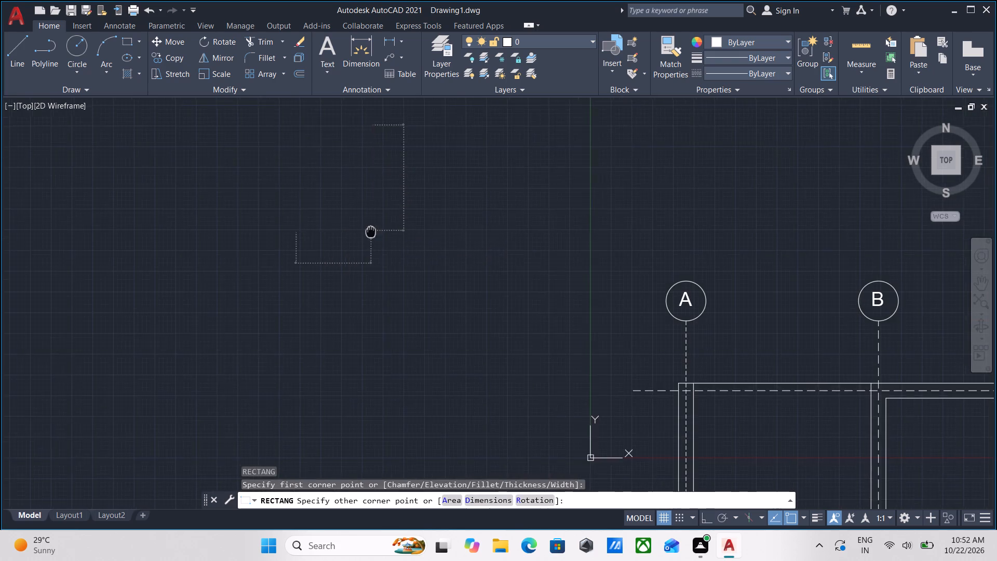
{"action": "middle_click_drag", "start_coordinate": [374, 233], "coordinate": [430, 279]}
{"action": "key", "text": "1"}
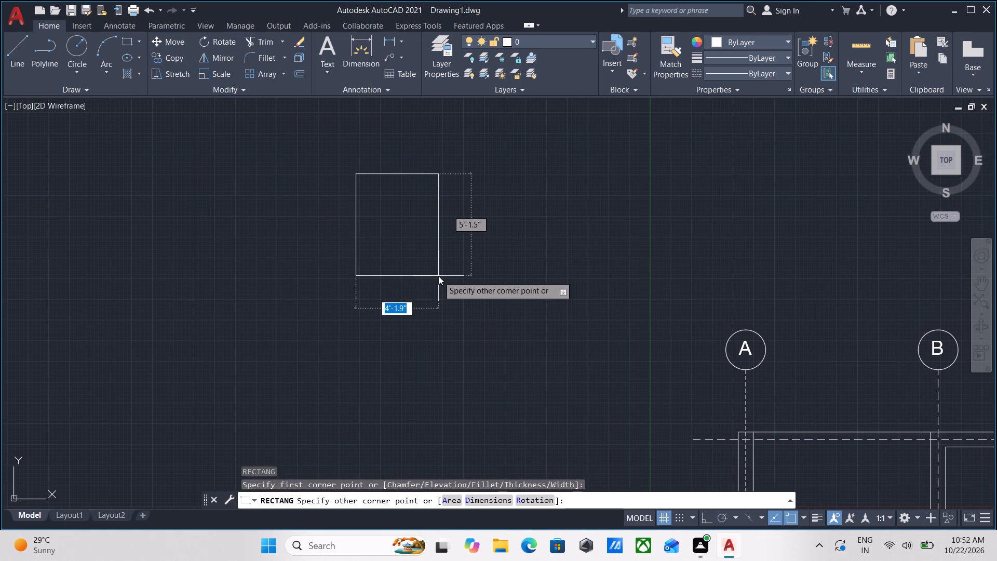
{"action": "key", "text": "semicolon"}
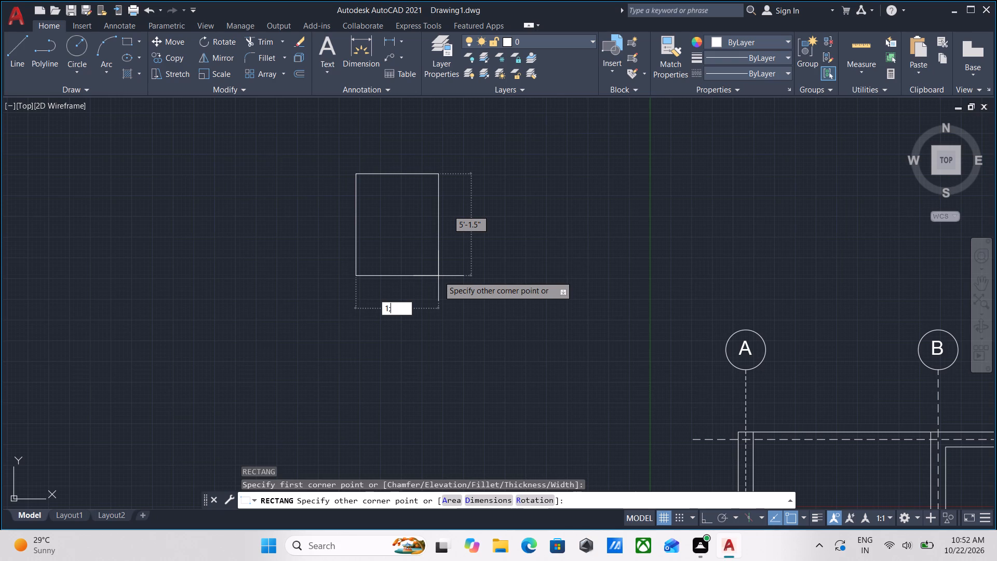
{"action": "key", "text": "BackSpace"}
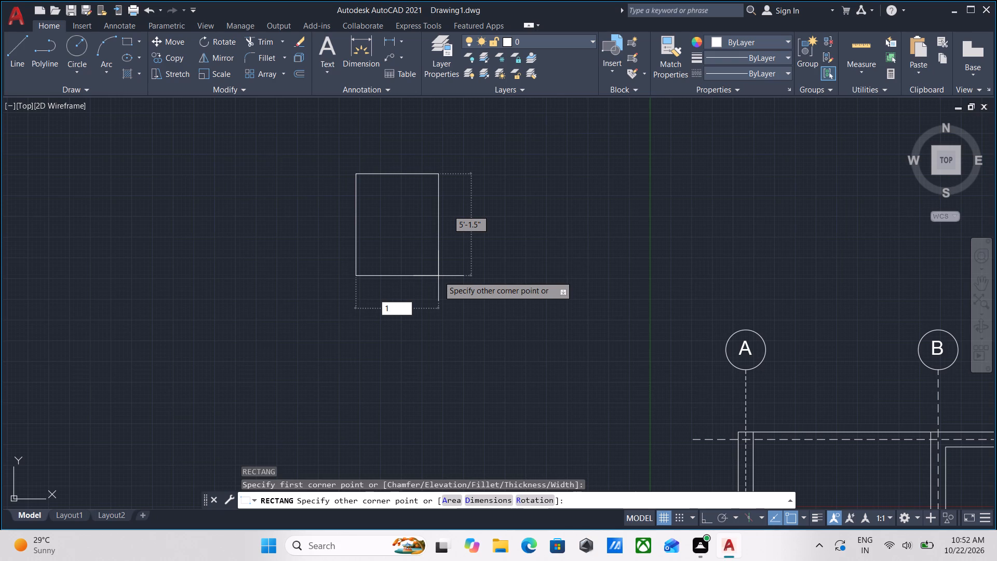
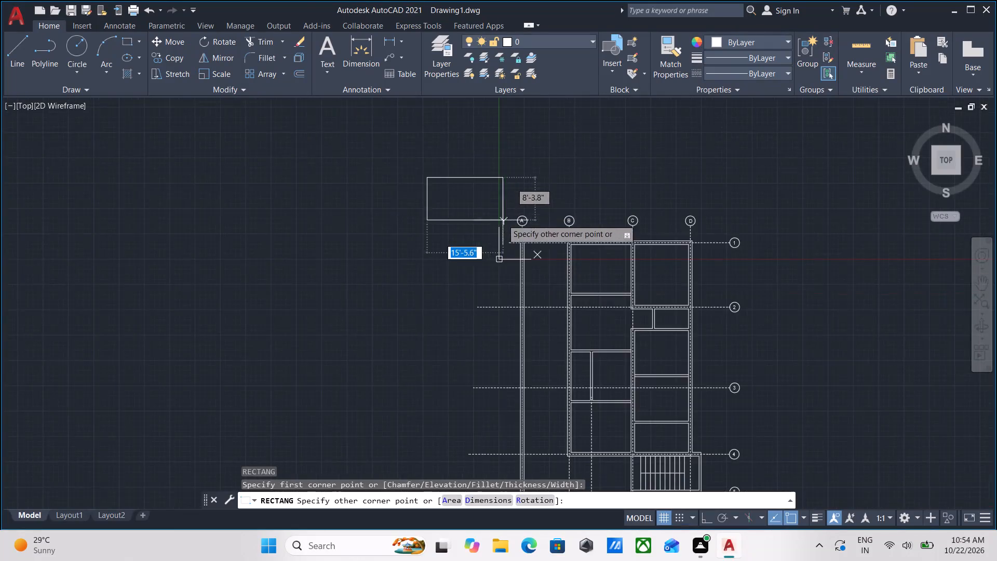
Finish the rectangle in the empty space northwest of grid bubble A at 9" wide by 1' high.
{"action": "scroll", "coordinate": [539, 272], "scroll_direction": "up", "scroll_amount": 3}
{"action": "scroll", "coordinate": [550, 255], "scroll_direction": "down", "scroll_amount": 2}
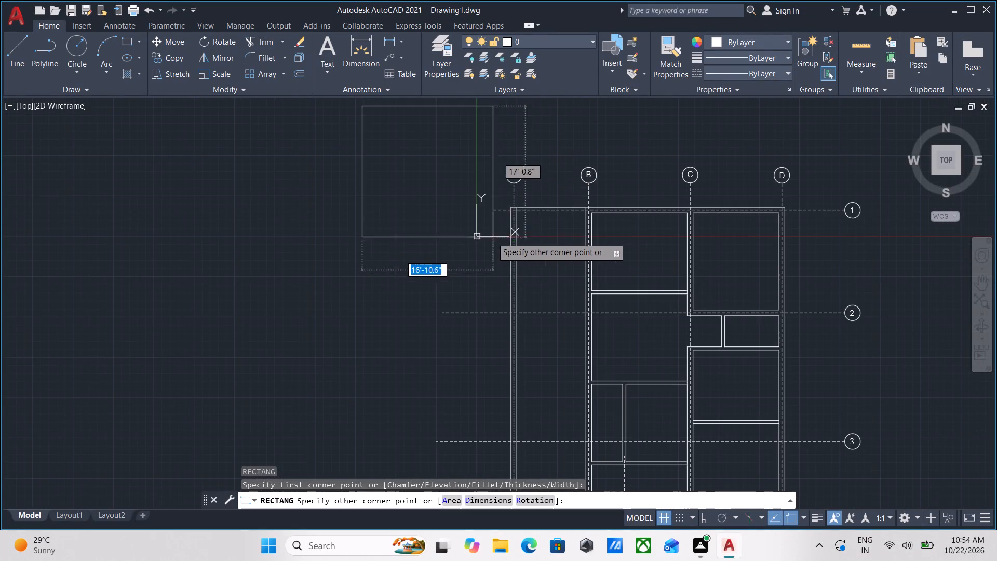
{"action": "scroll", "coordinate": [440, 181], "scroll_direction": "up", "scroll_amount": 3}
{"action": "middle_click_drag", "start_coordinate": [389, 144], "coordinate": [485, 273]}
{"action": "scroll", "coordinate": [339, 215], "scroll_direction": "down", "scroll_amount": 1}
{"action": "middle_click_drag", "start_coordinate": [345, 233], "coordinate": [417, 326]}
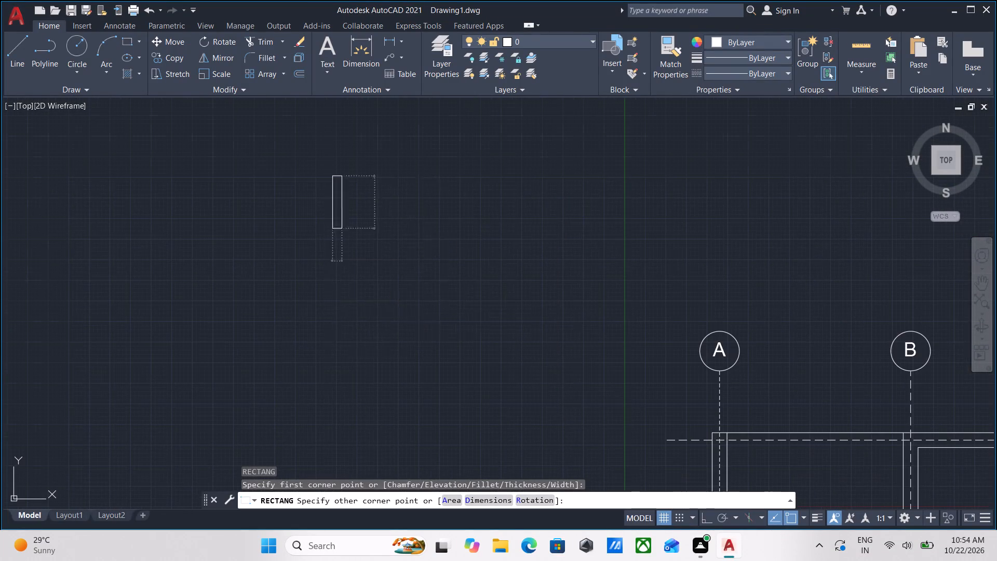
{"action": "scroll", "coordinate": [373, 260], "scroll_direction": "up", "scroll_amount": 3}
{"action": "scroll", "coordinate": [391, 190], "scroll_direction": "down", "scroll_amount": 1}
{"action": "middle_click_drag", "start_coordinate": [396, 202], "coordinate": [454, 367]}
{"action": "middle_click_drag", "start_coordinate": [488, 294], "coordinate": [501, 365]}
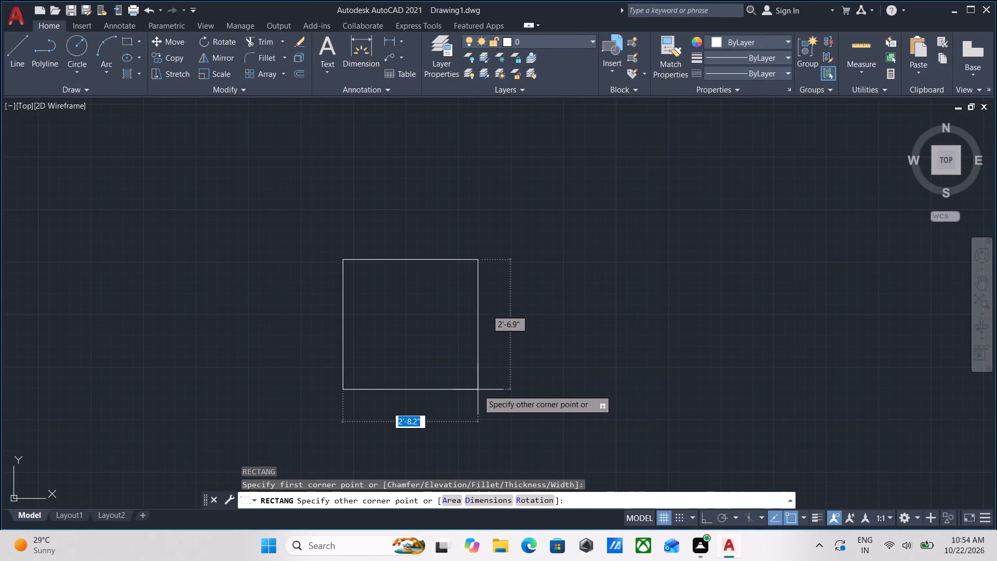
{"action": "scroll", "coordinate": [479, 390], "scroll_direction": "up", "scroll_amount": 1}
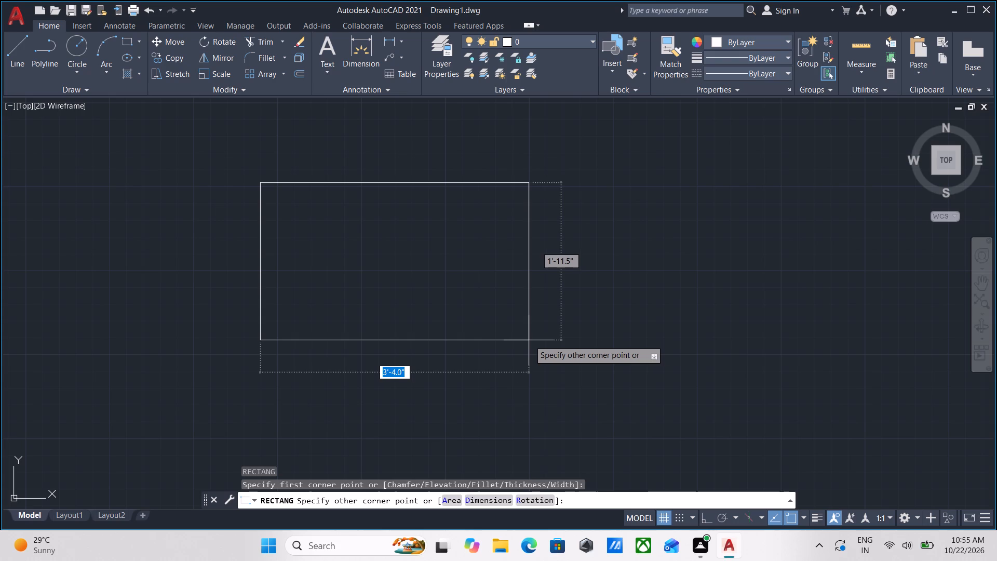
{"action": "scroll", "coordinate": [433, 246], "scroll_direction": "up", "scroll_amount": 2}
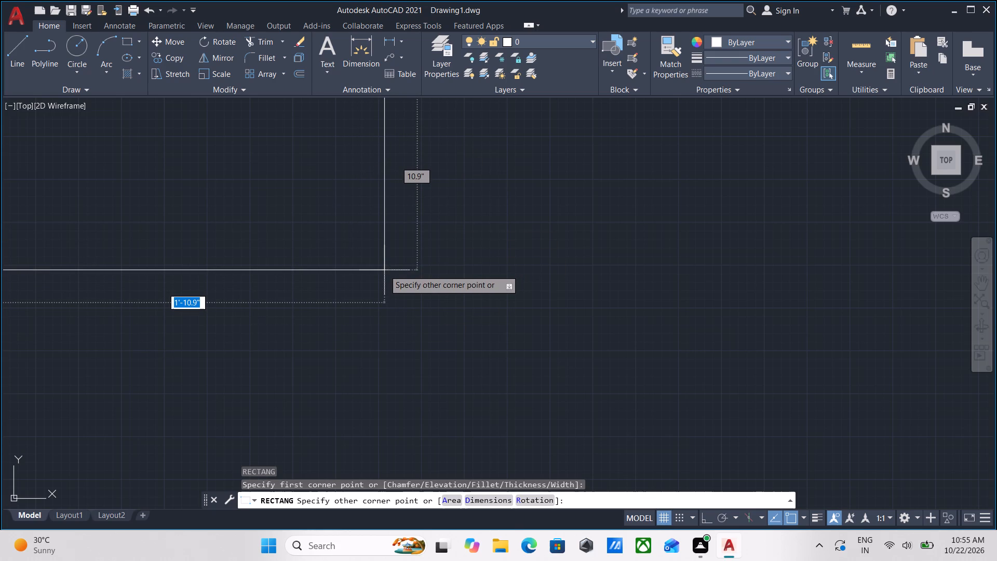
{"action": "scroll", "coordinate": [407, 305], "scroll_direction": "up", "scroll_amount": 1}
{"action": "scroll", "coordinate": [405, 304], "scroll_direction": "down", "scroll_amount": 2}
{"action": "middle_click_drag", "start_coordinate": [402, 302], "coordinate": [402, 298]}
{"action": "scroll", "coordinate": [335, 289], "scroll_direction": "down", "scroll_amount": 2}
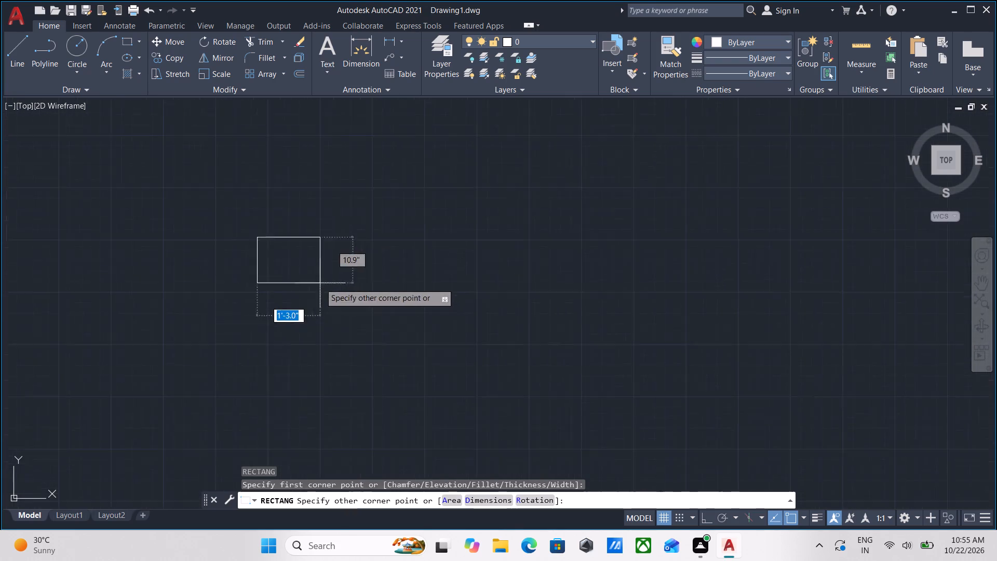
{"action": "scroll", "coordinate": [320, 283], "scroll_direction": "down", "scroll_amount": 1}
{"action": "middle_click_drag", "start_coordinate": [320, 283], "coordinate": [438, 241]}
{"action": "scroll", "coordinate": [447, 230], "scroll_direction": "down", "scroll_amount": 2}
{"action": "scroll", "coordinate": [441, 256], "scroll_direction": "up", "scroll_amount": 2}
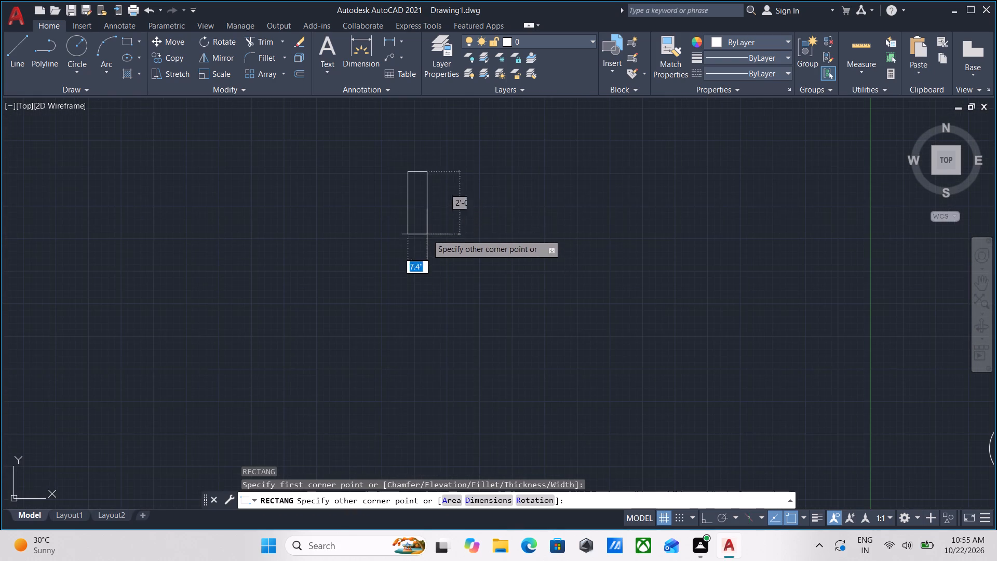
{"action": "middle_click_drag", "start_coordinate": [432, 212], "coordinate": [441, 239]}
{"action": "scroll", "coordinate": [441, 239], "scroll_direction": "up", "scroll_amount": 4}
{"action": "middle_click_drag", "start_coordinate": [435, 201], "coordinate": [471, 291]}
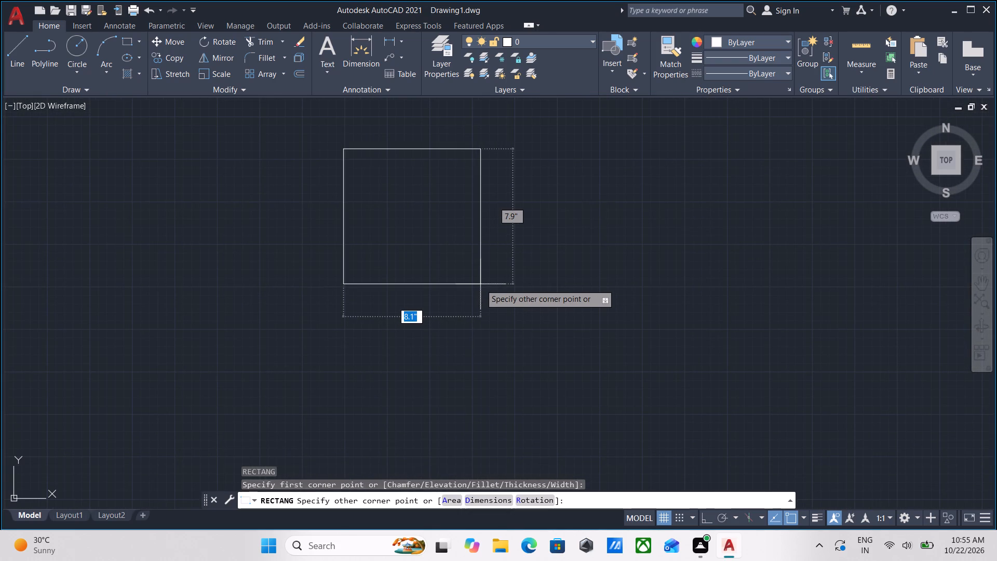
{"action": "key", "text": "9"}
{"action": "key", "text": "shift+quotedbl"}
{"action": "key", "text": "Tab"}
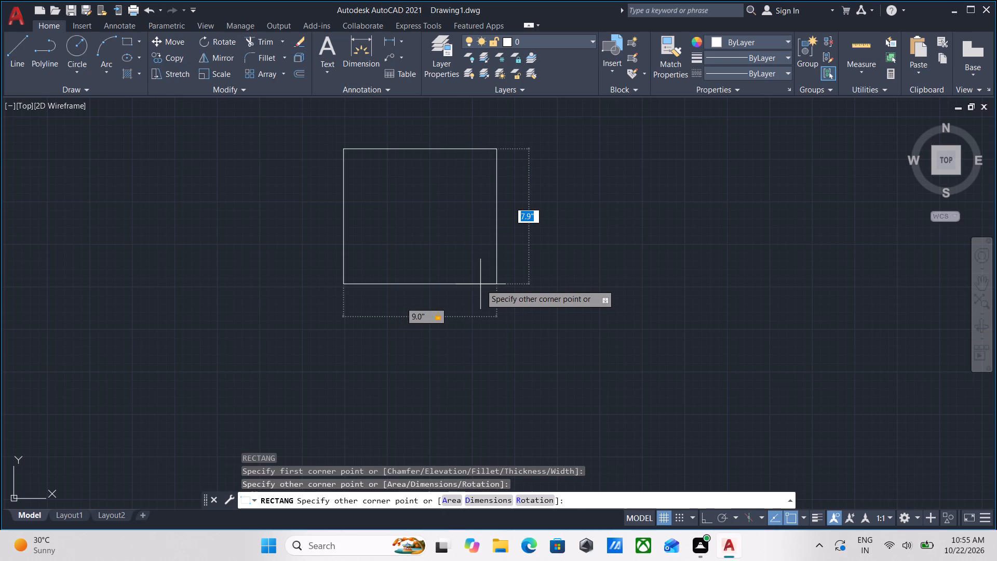
{"action": "key", "text": "1"}
{"action": "key", "text": "apostrophe"}
{"action": "key", "text": "Return"}
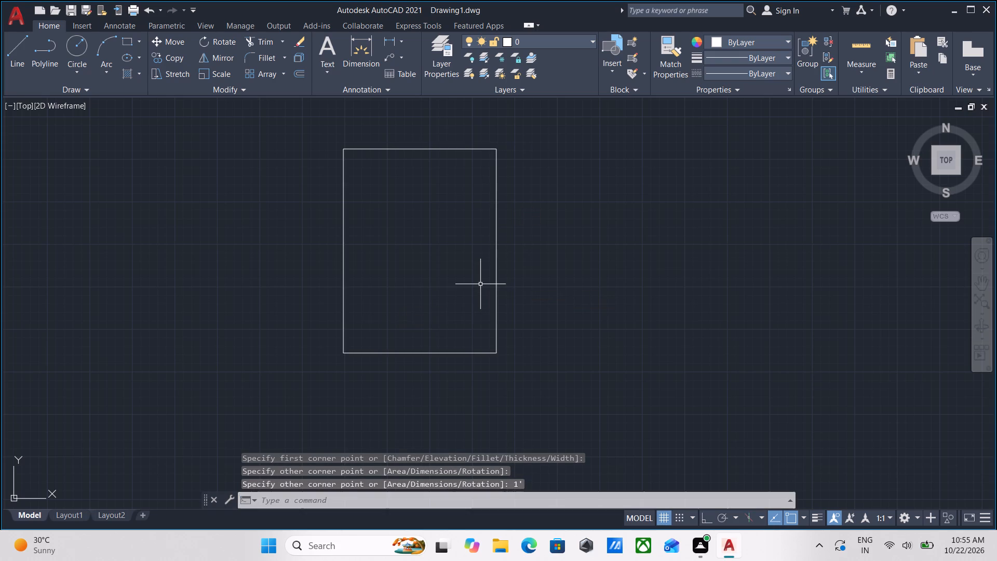
Fill the 9" by 1' rectangle with a SOLID hatch.
{"action": "scroll", "coordinate": [481, 282], "scroll_direction": "down", "scroll_amount": 2}
{"action": "middle_click_drag", "start_coordinate": [491, 286], "coordinate": [537, 318]}
{"action": "scroll", "coordinate": [503, 320], "scroll_direction": "up", "scroll_amount": 2}
{"action": "middle_click_drag", "start_coordinate": [509, 314], "coordinate": [590, 389]}
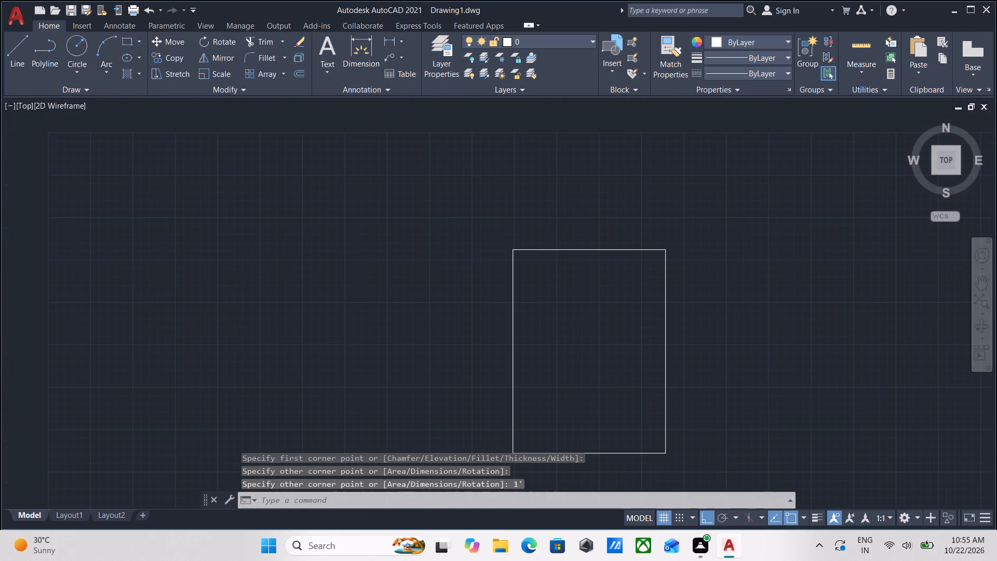
{"action": "scroll", "coordinate": [591, 389], "scroll_direction": "down", "scroll_amount": 1}
{"action": "middle_click_drag", "start_coordinate": [591, 389], "coordinate": [598, 378]}
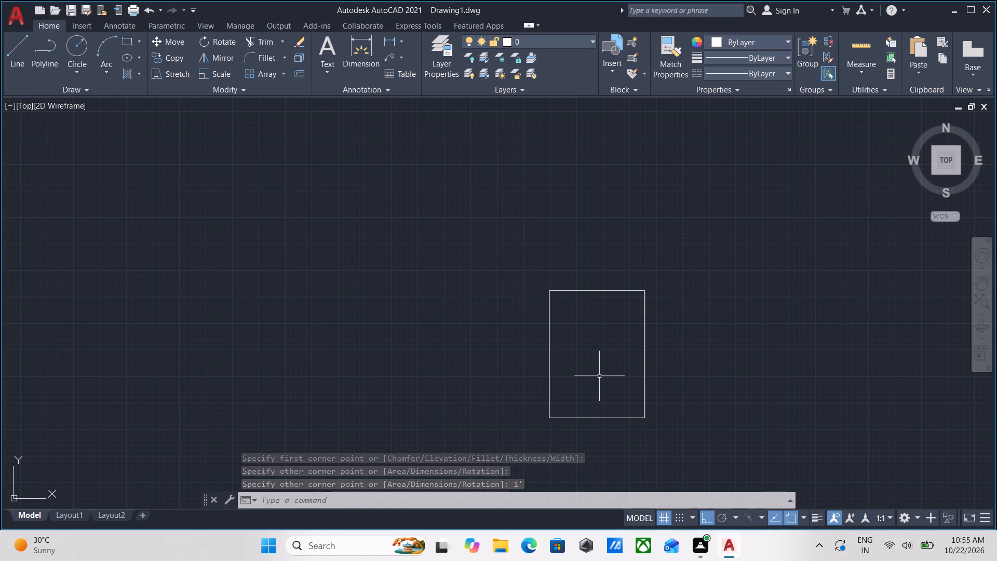
{"action": "key", "text": "h"}
{"action": "key", "text": "Return"}
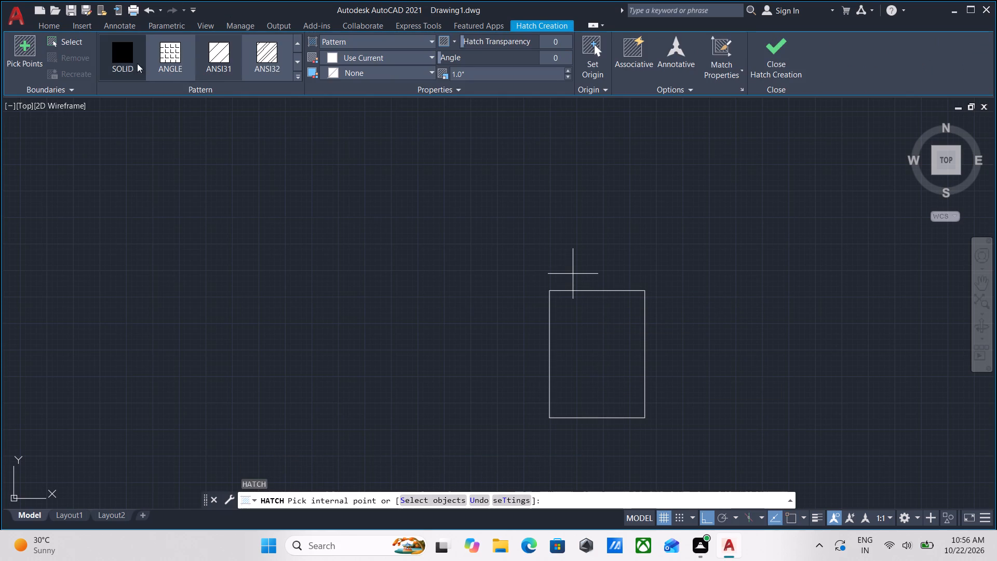
{"action": "left_click", "coordinate": [125, 60]}
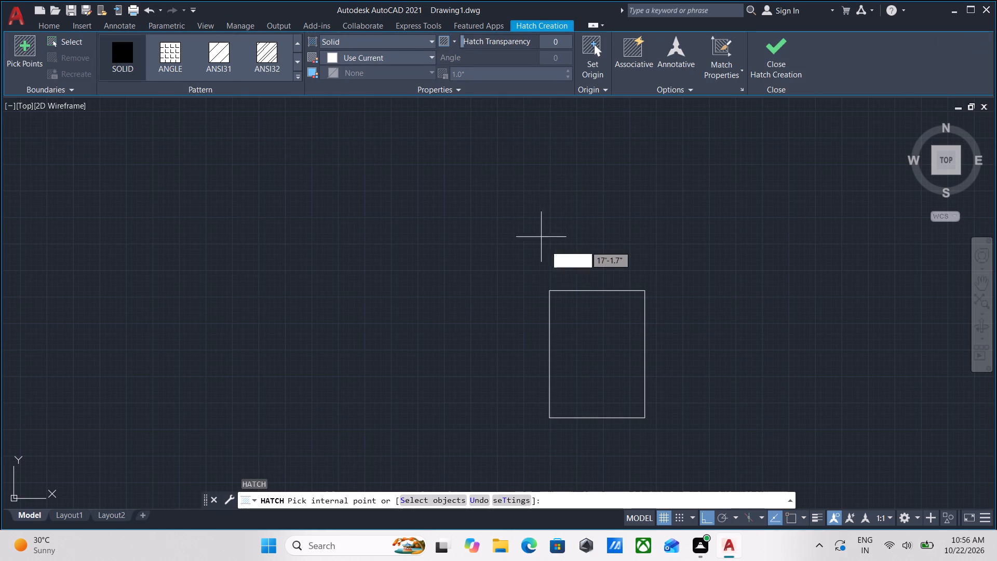
{"action": "left_click", "coordinate": [568, 329]}
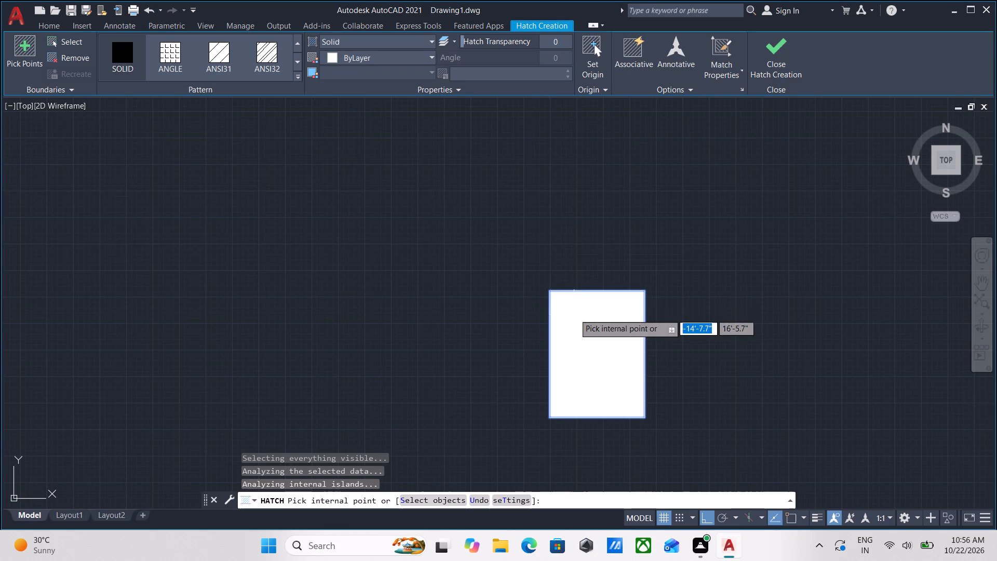
{"action": "left_click", "coordinate": [767, 42]}
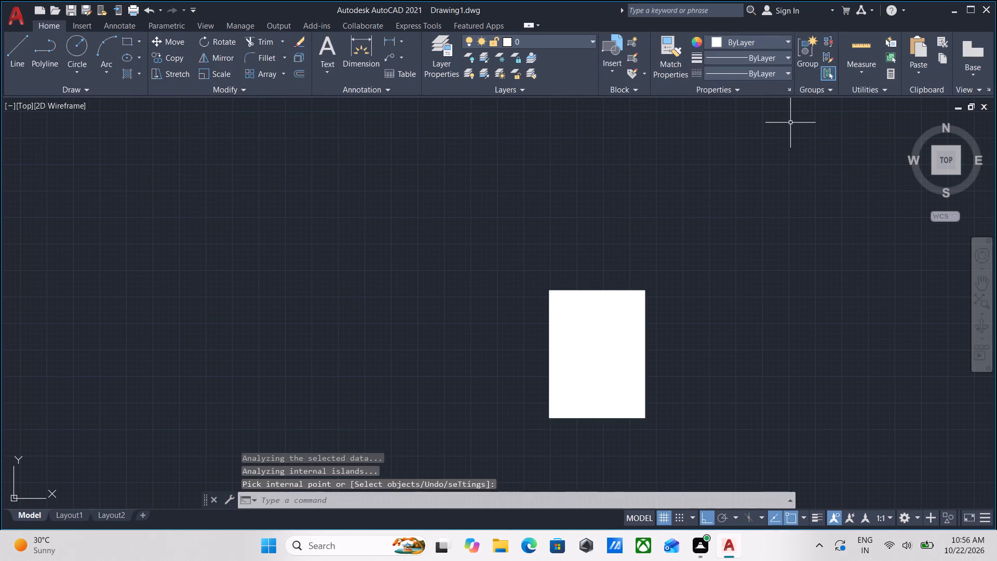
Group the 9" by 1' rectangle together with its solid hatch.
{"action": "middle_click_drag", "start_coordinate": [655, 255], "coordinate": [658, 189]}
{"action": "left_click", "coordinate": [683, 381]}
{"action": "left_click", "coordinate": [485, 169]}
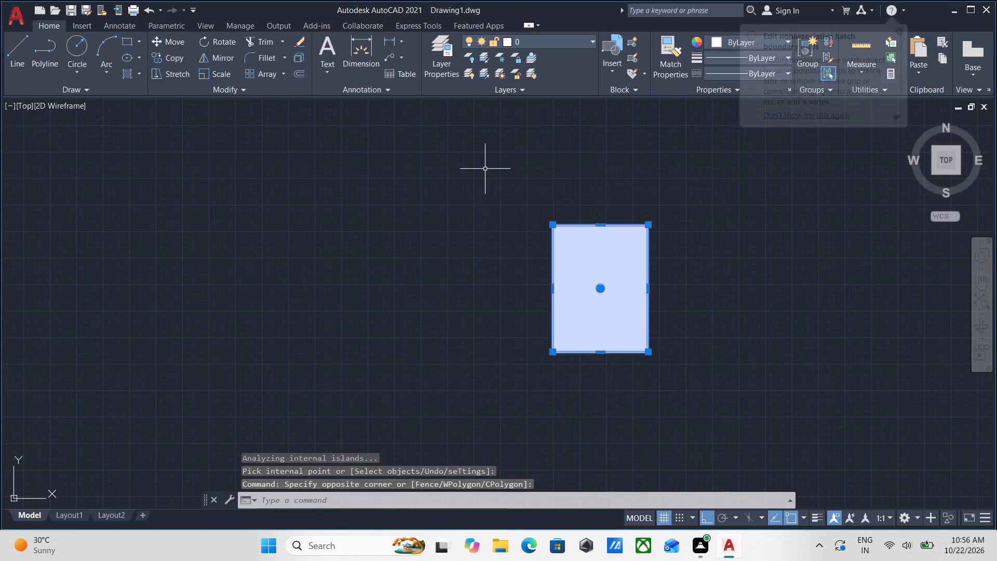
{"action": "key", "text": "g"}
{"action": "key", "text": "Return"}
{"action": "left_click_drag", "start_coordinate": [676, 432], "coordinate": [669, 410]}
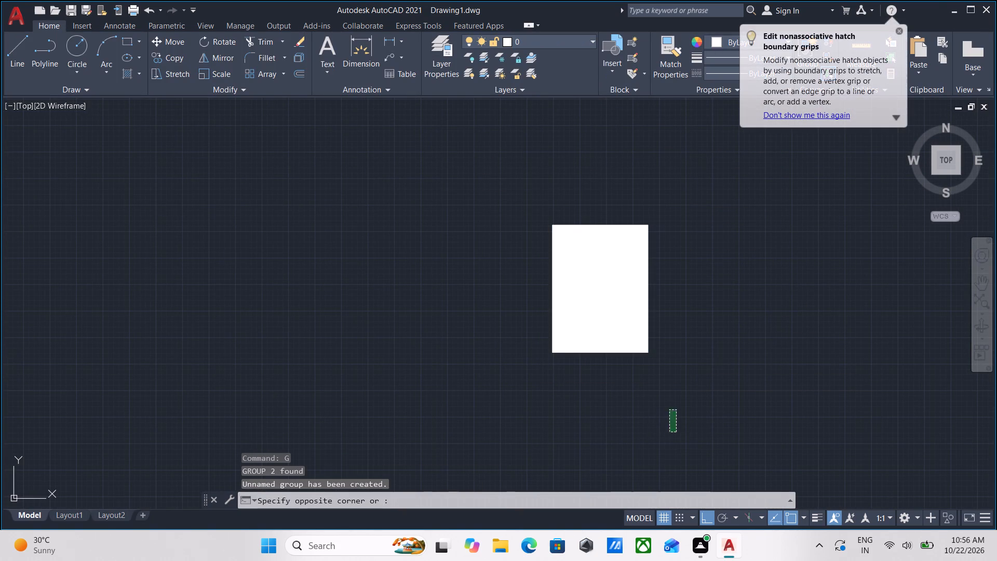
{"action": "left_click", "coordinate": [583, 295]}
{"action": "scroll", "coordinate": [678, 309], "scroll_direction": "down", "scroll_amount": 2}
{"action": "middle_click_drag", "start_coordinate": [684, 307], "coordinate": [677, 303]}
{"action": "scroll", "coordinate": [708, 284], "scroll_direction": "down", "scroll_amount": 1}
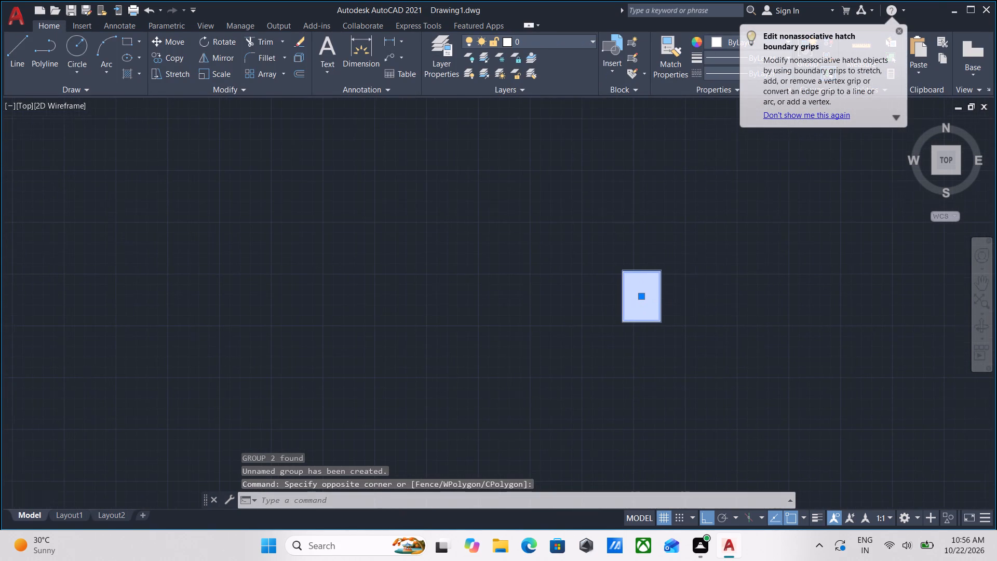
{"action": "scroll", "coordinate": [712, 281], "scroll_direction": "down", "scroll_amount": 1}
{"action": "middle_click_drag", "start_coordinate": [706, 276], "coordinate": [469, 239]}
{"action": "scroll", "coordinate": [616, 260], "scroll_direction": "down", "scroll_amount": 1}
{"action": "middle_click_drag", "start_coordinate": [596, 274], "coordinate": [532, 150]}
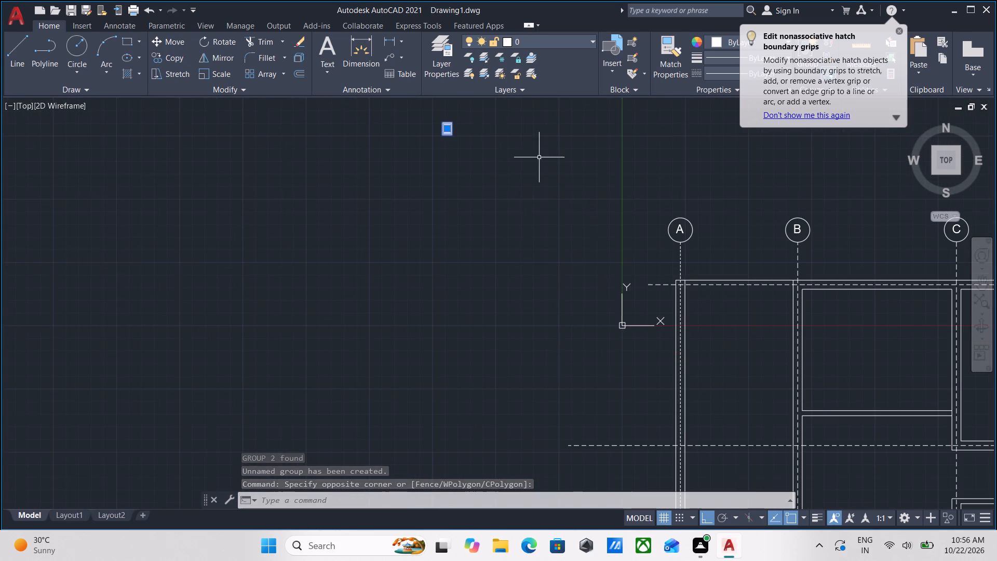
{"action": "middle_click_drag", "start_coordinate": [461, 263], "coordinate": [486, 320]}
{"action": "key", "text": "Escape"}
Erase the inner line of the west wall, just east of the grid A centreline.
{"action": "middle_click_drag", "start_coordinate": [560, 329], "coordinate": [521, 219]}
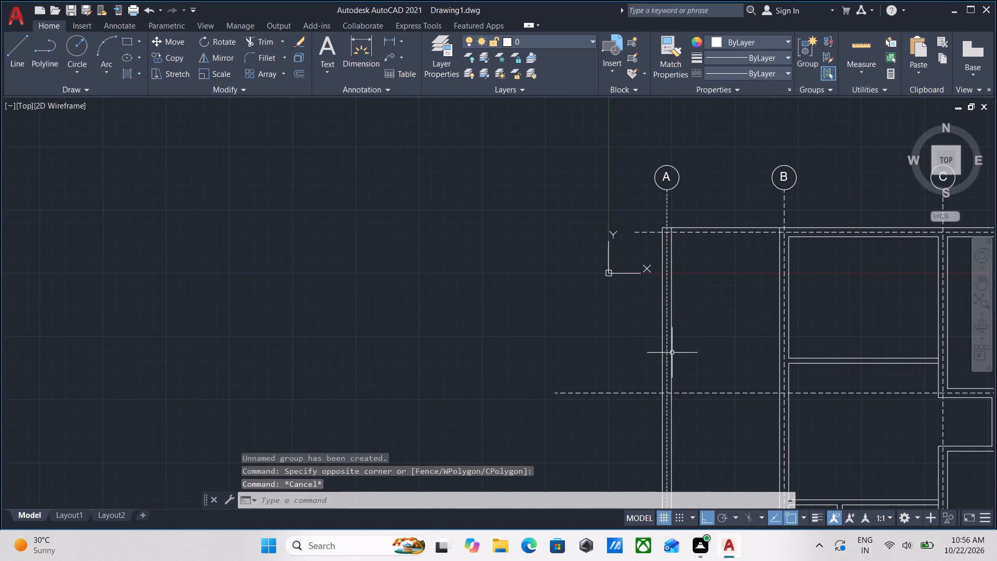
{"action": "scroll", "coordinate": [688, 350], "scroll_direction": "up", "scroll_amount": 2}
{"action": "middle_click_drag", "start_coordinate": [658, 305], "coordinate": [678, 367]}
{"action": "middle_click_drag", "start_coordinate": [679, 342], "coordinate": [682, 357]}
{"action": "scroll", "coordinate": [679, 342], "scroll_direction": "down", "scroll_amount": 1}
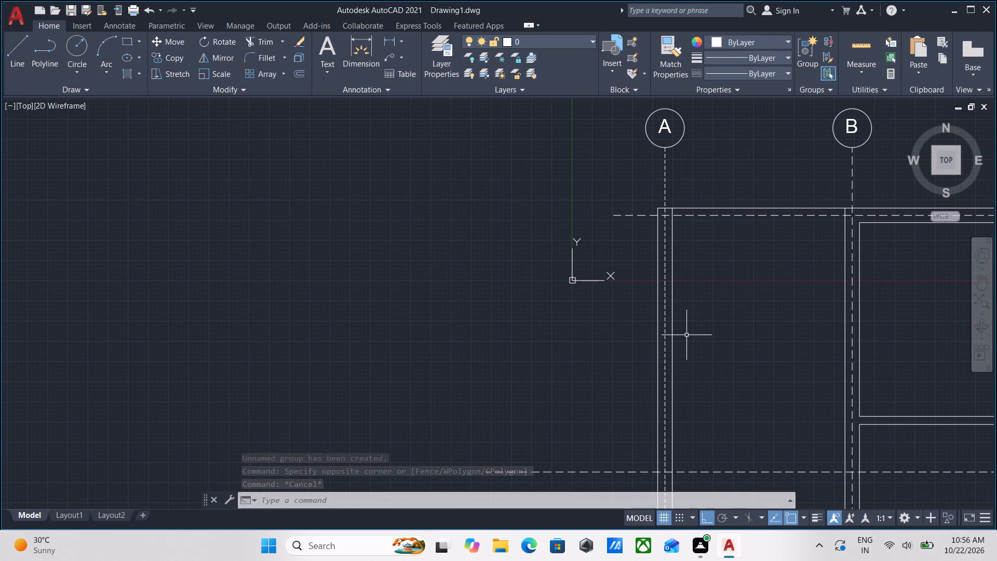
{"action": "middle_click_drag", "start_coordinate": [669, 314], "coordinate": [682, 354]}
{"action": "scroll", "coordinate": [687, 271], "scroll_direction": "up", "scroll_amount": 1}
{"action": "left_click", "coordinate": [702, 318]}
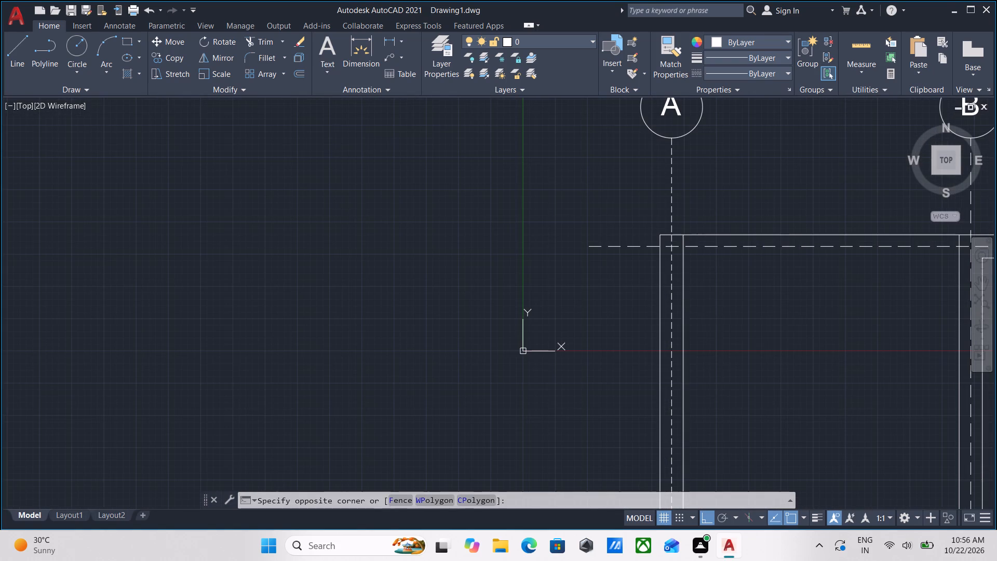
{"action": "left_click", "coordinate": [680, 298]}
{"action": "right_click", "coordinate": [680, 298]}
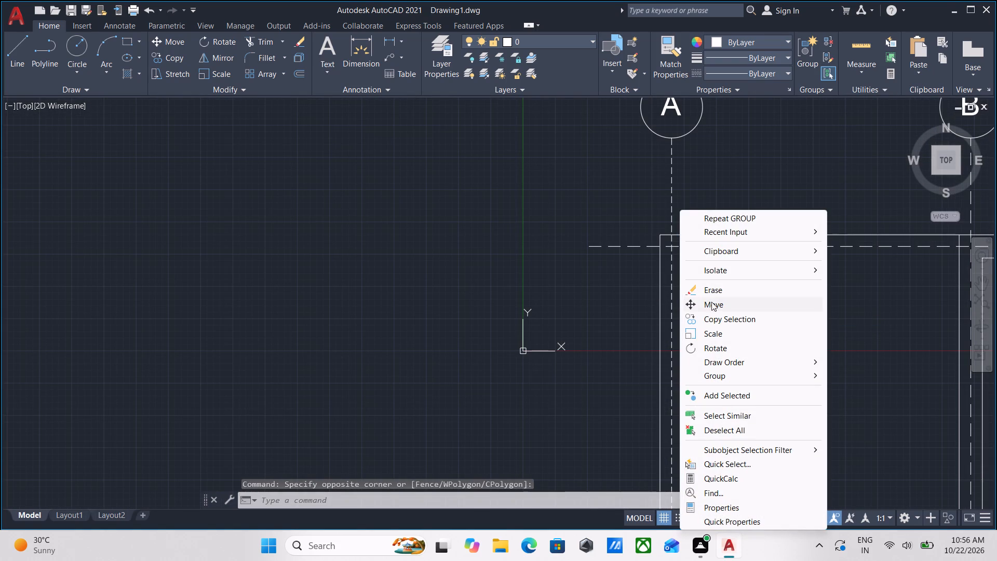
{"action": "left_click", "coordinate": [716, 287]}
Copy the filled column group by its northwest corner to the outer northwest wall corner at grids A and 1, with Ortho off.
{"action": "middle_click_drag", "start_coordinate": [716, 287], "coordinate": [728, 384]}
{"action": "middle_click_drag", "start_coordinate": [574, 299], "coordinate": [632, 360]}
{"action": "scroll", "coordinate": [574, 299], "scroll_direction": "down", "scroll_amount": 1}
{"action": "scroll", "coordinate": [352, 146], "scroll_direction": "up", "scroll_amount": 2}
{"action": "left_click", "coordinate": [349, 197]}
{"action": "left_click", "coordinate": [257, 128]}
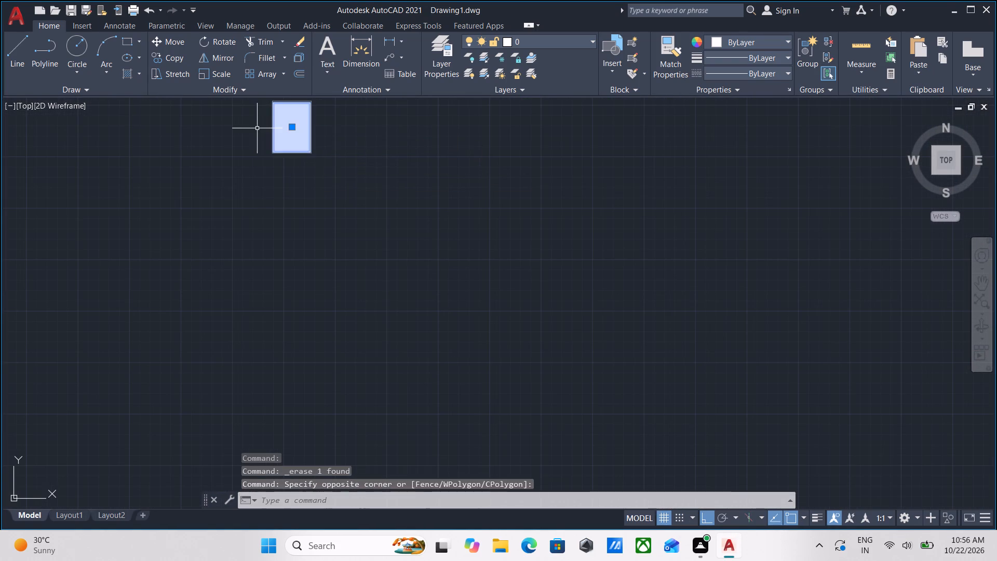
{"action": "middle_click_drag", "start_coordinate": [396, 225], "coordinate": [416, 268]}
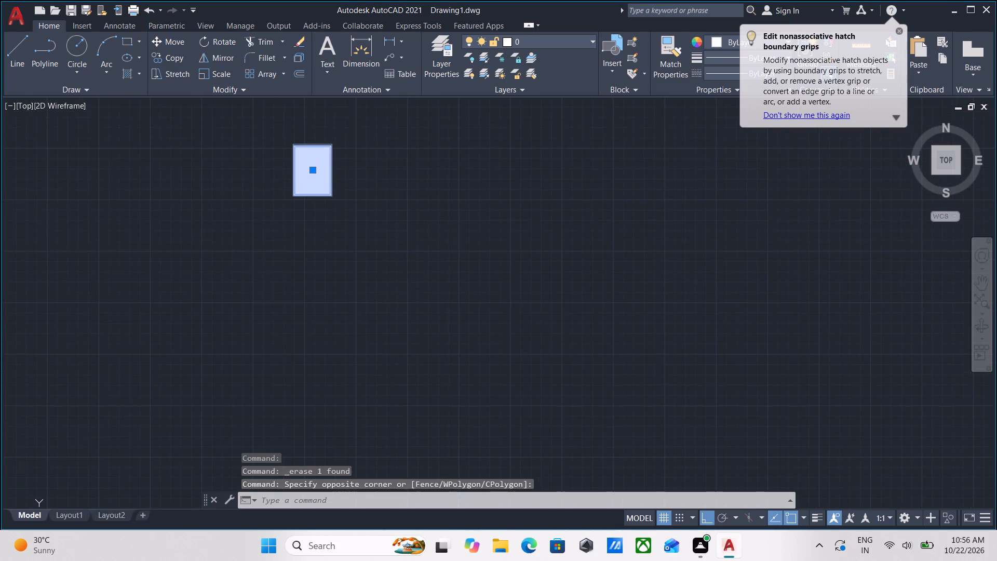
{"action": "type", "text": "CO"}
{"action": "key", "text": "Return"}
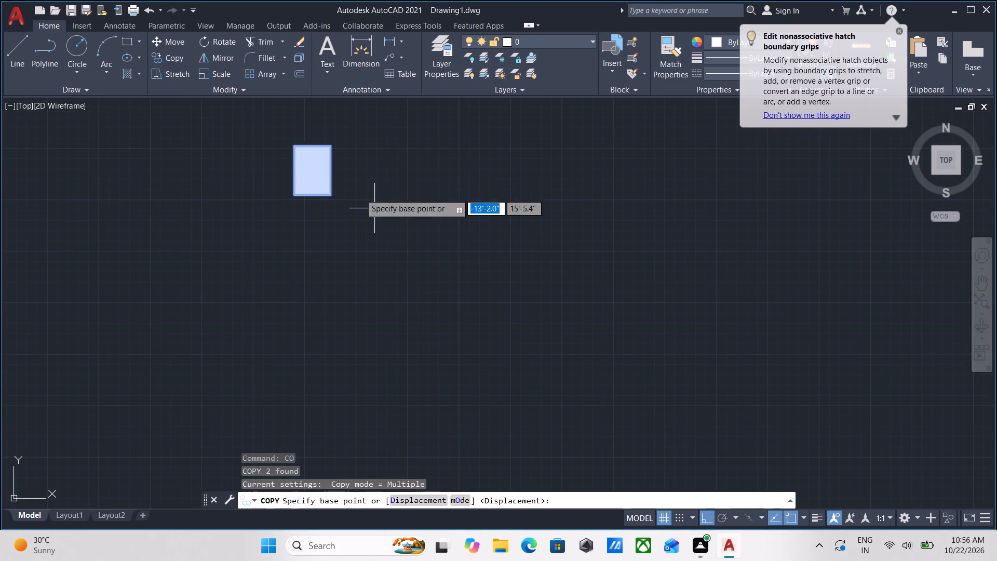
{"action": "left_click", "coordinate": [293, 145]}
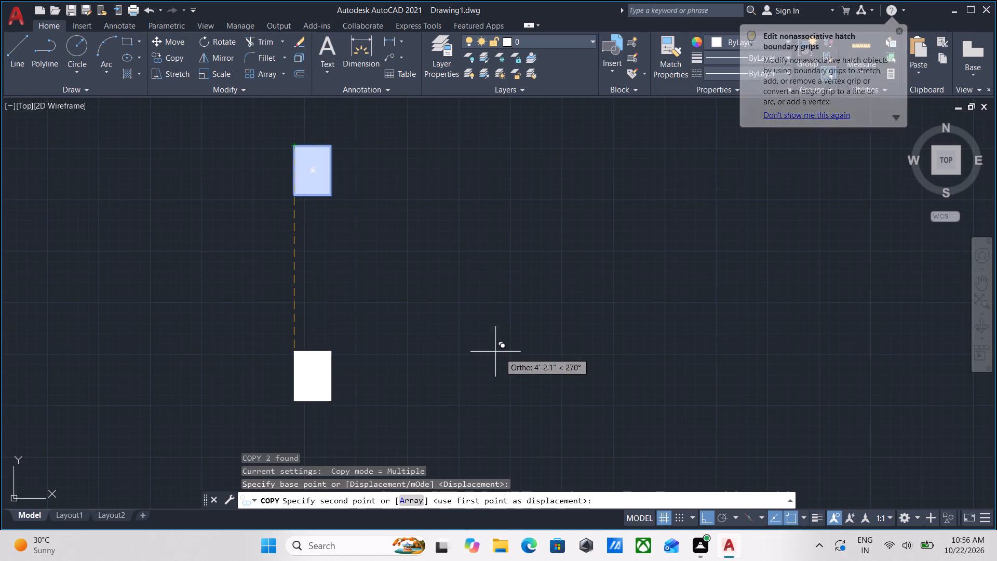
{"action": "key", "text": "F8"}
{"action": "scroll", "coordinate": [522, 344], "scroll_direction": "down", "scroll_amount": 2}
{"action": "middle_click_drag", "start_coordinate": [520, 344], "coordinate": [352, 192]}
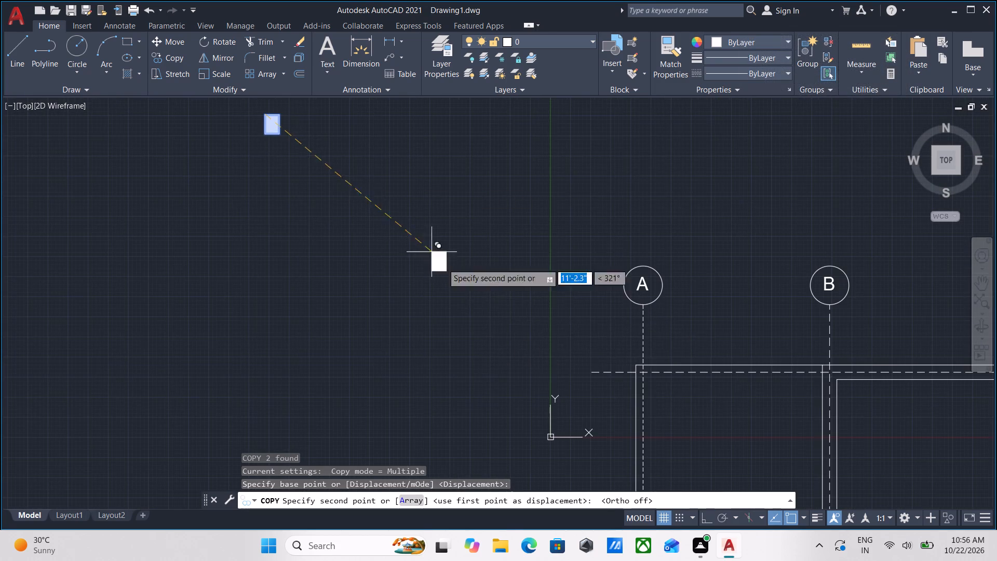
{"action": "scroll", "coordinate": [639, 387], "scroll_direction": "up", "scroll_amount": 2}
{"action": "scroll", "coordinate": [646, 338], "scroll_direction": "up", "scroll_amount": 1}
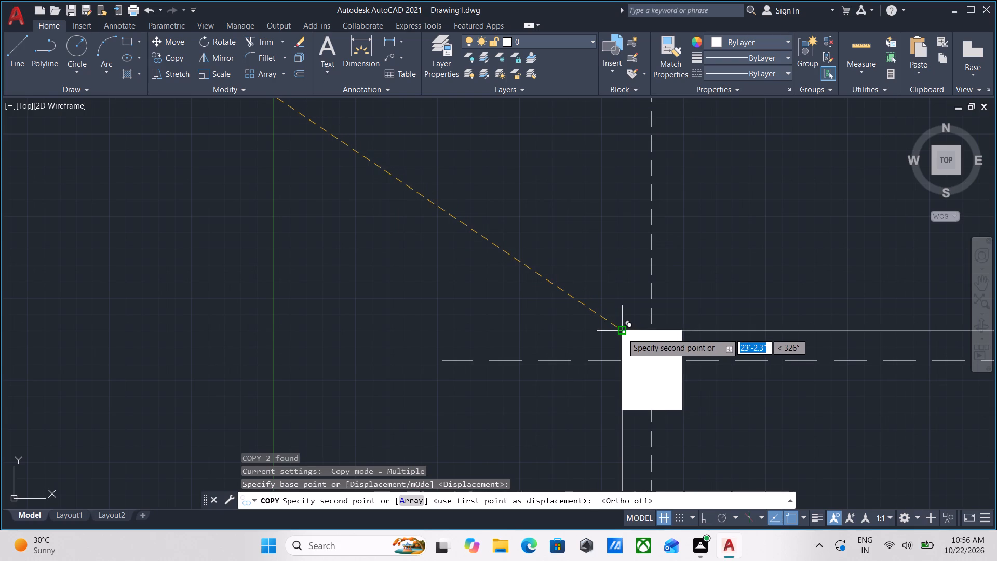
{"action": "left_click", "coordinate": [622, 333]}
{"action": "scroll", "coordinate": [702, 372], "scroll_direction": "down", "scroll_amount": 1}
{"action": "middle_click_drag", "start_coordinate": [700, 372], "coordinate": [646, 235]}
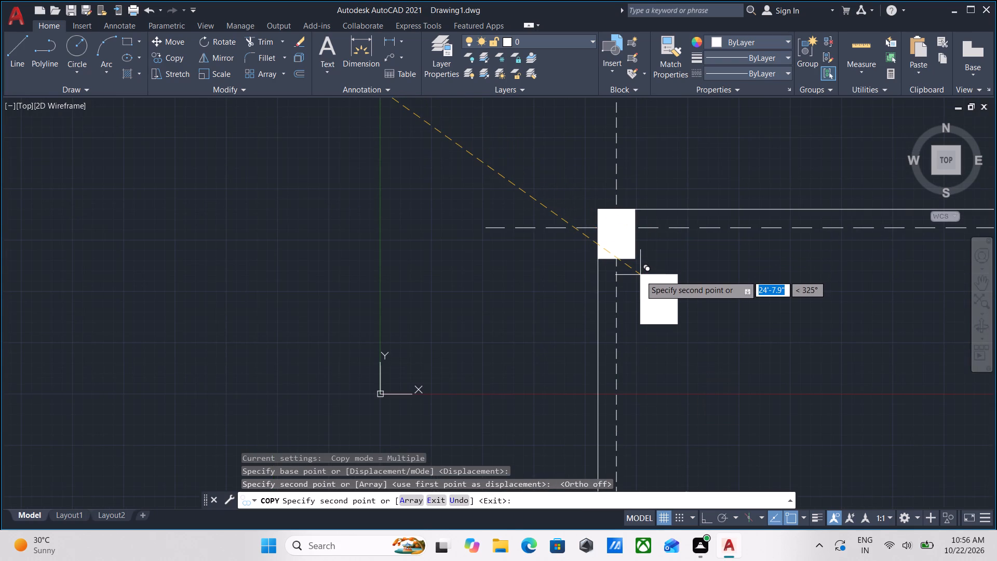
{"action": "scroll", "coordinate": [640, 275], "scroll_direction": "down", "scroll_amount": 2}
{"action": "scroll", "coordinate": [678, 311], "scroll_direction": "down", "scroll_amount": 1}
{"action": "middle_click_drag", "start_coordinate": [656, 264], "coordinate": [629, 183]}
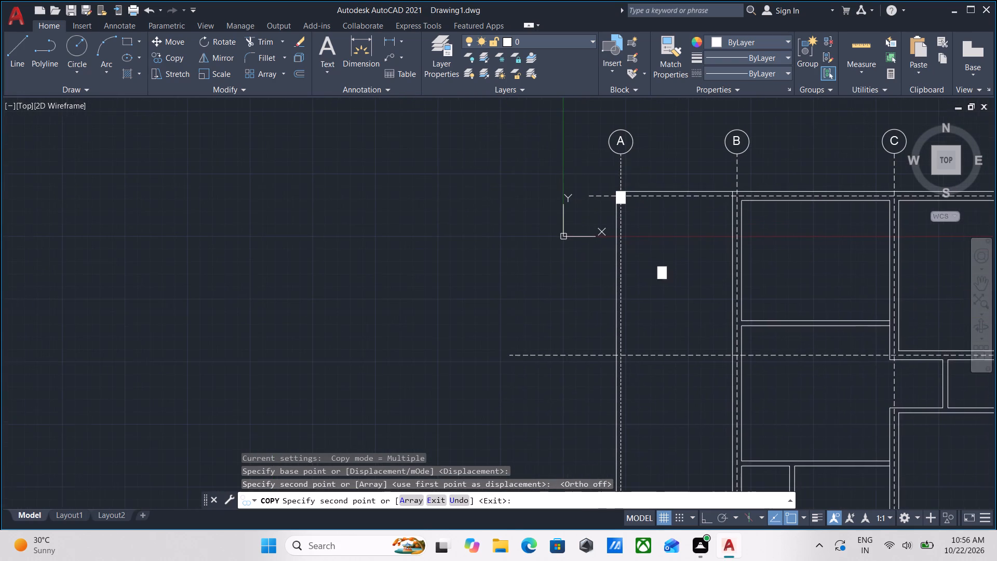
{"action": "scroll", "coordinate": [630, 208], "scroll_direction": "up", "scroll_amount": 2}
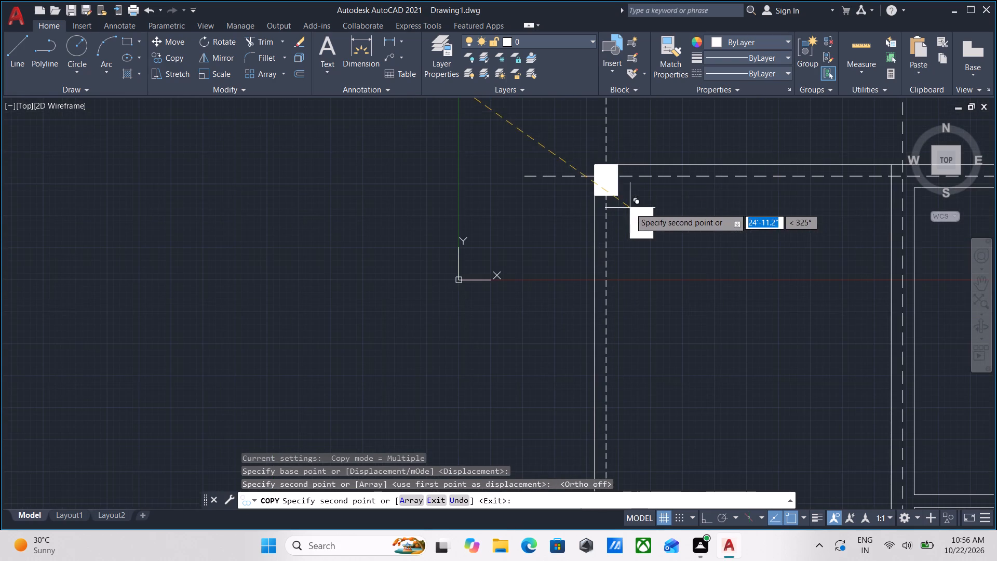
{"action": "key", "text": "Escape"}
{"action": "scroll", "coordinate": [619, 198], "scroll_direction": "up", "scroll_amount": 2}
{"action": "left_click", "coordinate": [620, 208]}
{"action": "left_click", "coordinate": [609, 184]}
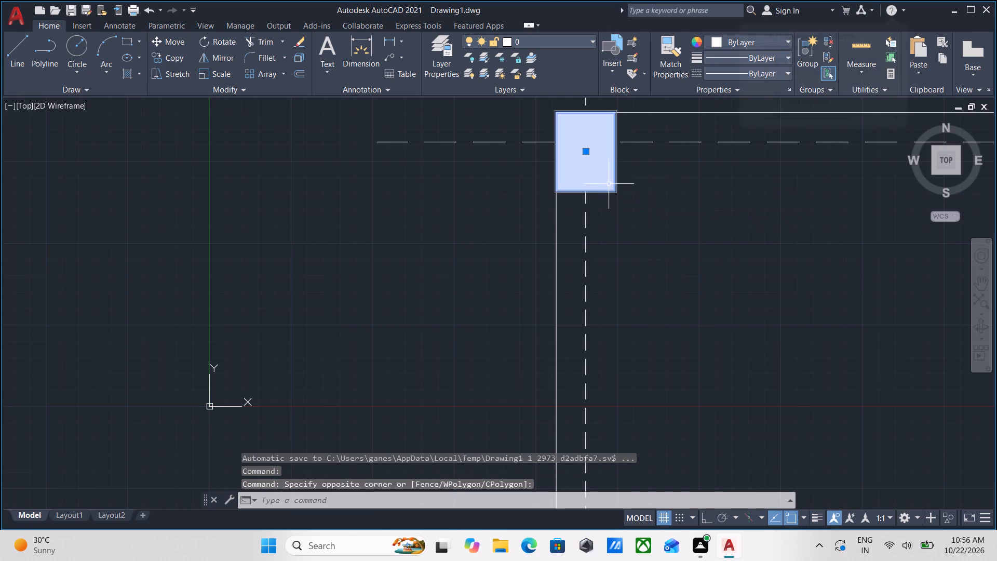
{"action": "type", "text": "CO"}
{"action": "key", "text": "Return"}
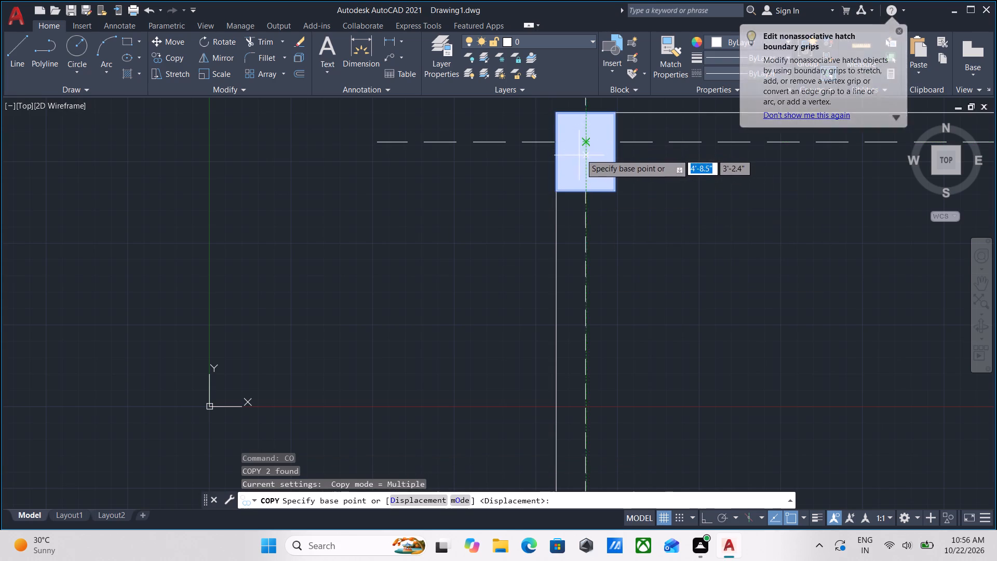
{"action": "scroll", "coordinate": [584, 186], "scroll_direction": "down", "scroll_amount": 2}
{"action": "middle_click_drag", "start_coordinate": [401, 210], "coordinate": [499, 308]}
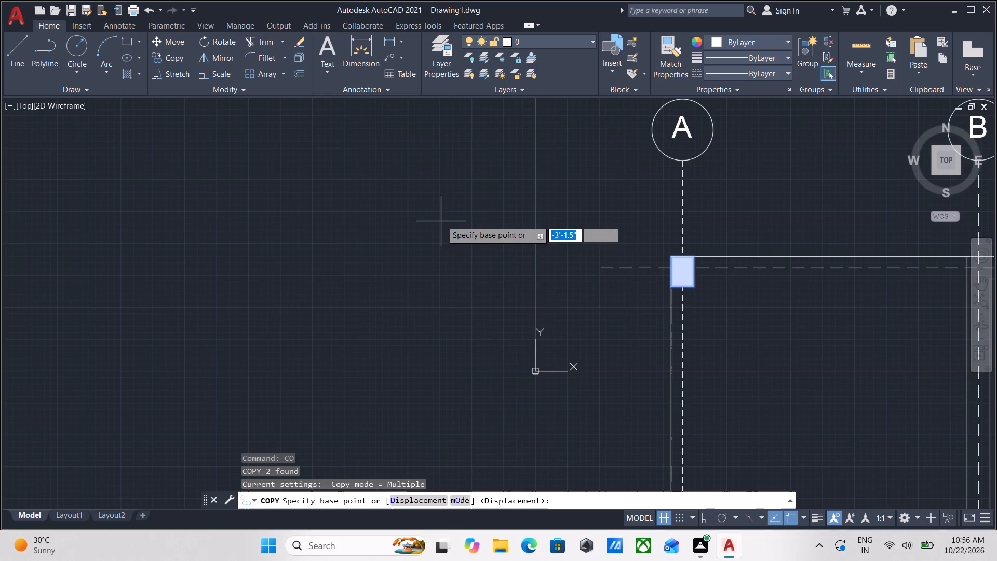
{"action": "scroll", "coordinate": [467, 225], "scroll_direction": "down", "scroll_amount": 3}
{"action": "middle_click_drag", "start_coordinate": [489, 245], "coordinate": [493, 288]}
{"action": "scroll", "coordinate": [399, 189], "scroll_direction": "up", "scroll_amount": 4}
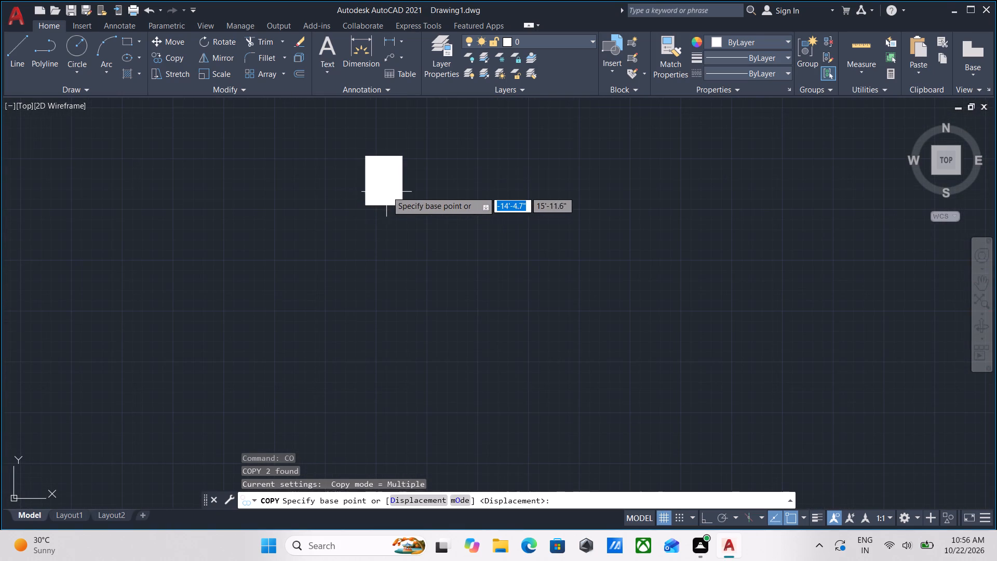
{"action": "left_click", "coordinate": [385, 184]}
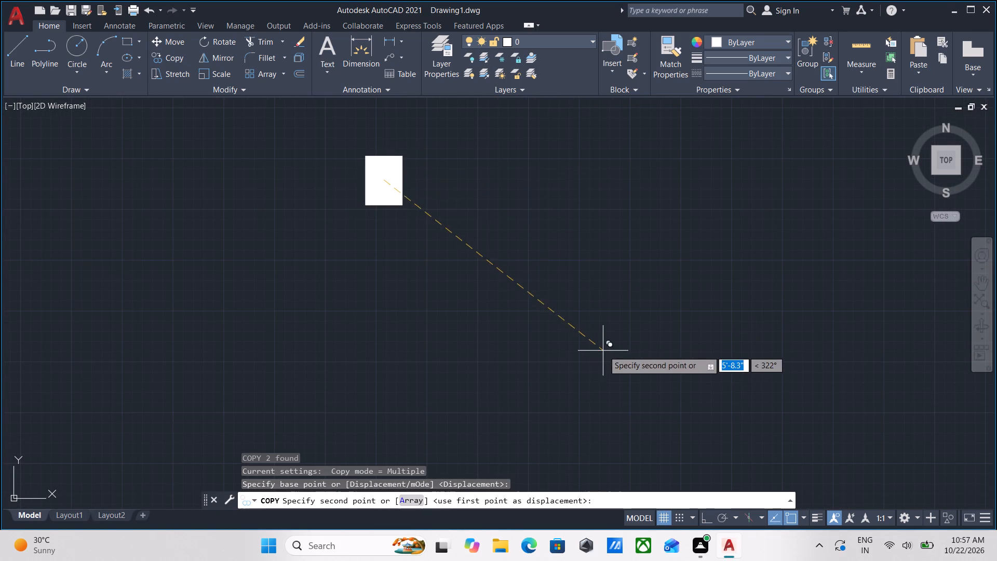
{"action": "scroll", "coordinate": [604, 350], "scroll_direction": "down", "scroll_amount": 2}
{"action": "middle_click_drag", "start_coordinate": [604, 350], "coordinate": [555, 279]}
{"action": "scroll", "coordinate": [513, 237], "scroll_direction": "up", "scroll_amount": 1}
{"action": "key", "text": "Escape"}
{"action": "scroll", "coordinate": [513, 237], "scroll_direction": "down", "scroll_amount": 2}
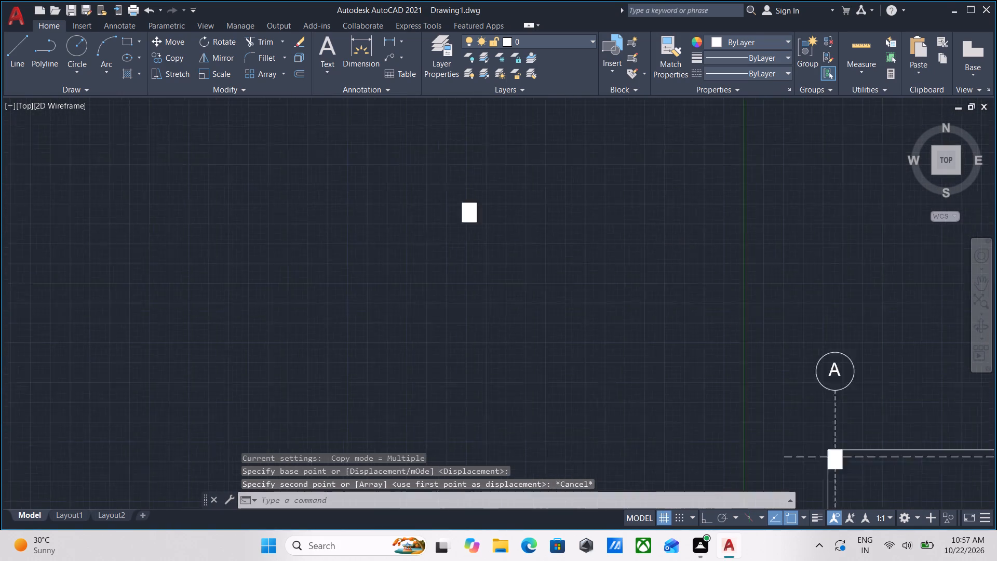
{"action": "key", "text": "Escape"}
Copy the original filled column group by its centre to the intersection of grids A and 2.
{"action": "scroll", "coordinate": [467, 207], "scroll_direction": "up", "scroll_amount": 1}
{"action": "left_click", "coordinate": [524, 267]}
{"action": "left_click", "coordinate": [473, 195]}
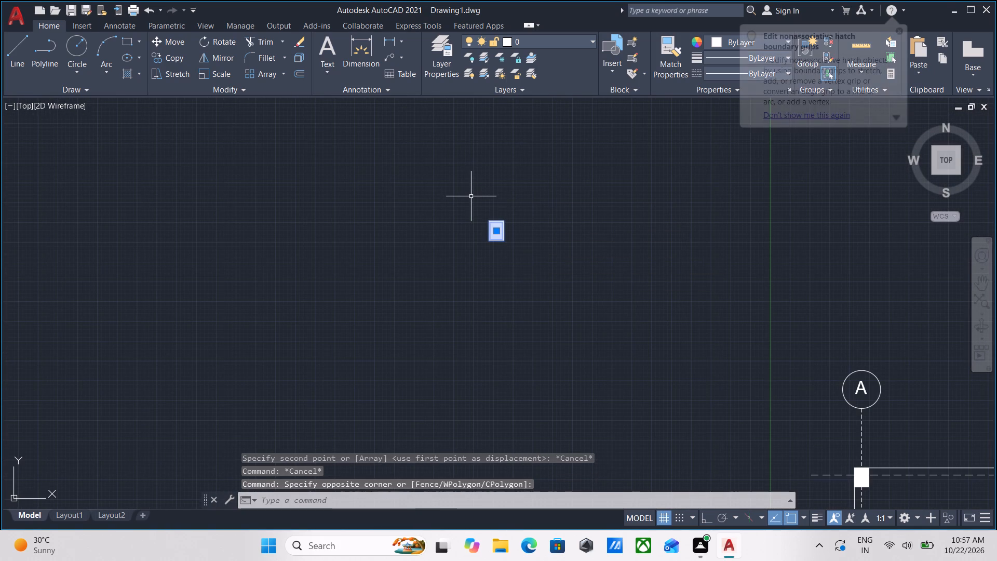
{"action": "type", "text": "CO"}
{"action": "key", "text": "Return"}
{"action": "scroll", "coordinate": [490, 223], "scroll_direction": "up", "scroll_amount": 2}
{"action": "left_click", "coordinate": [503, 242]}
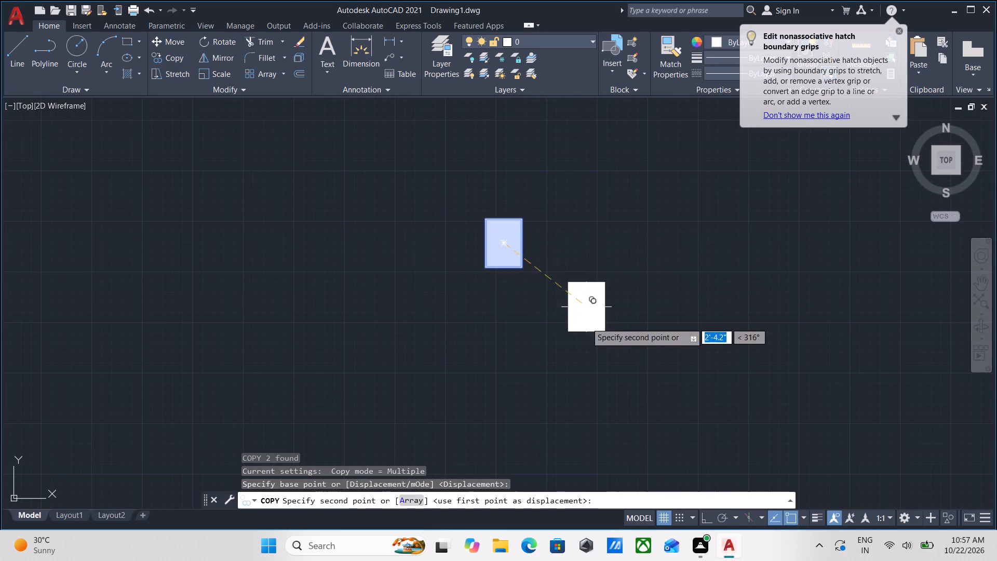
{"action": "scroll", "coordinate": [586, 324], "scroll_direction": "down", "scroll_amount": 2}
{"action": "middle_click_drag", "start_coordinate": [586, 324], "coordinate": [475, 164]}
{"action": "scroll", "coordinate": [563, 224], "scroll_direction": "down", "scroll_amount": 1}
{"action": "middle_click_drag", "start_coordinate": [563, 224], "coordinate": [477, 141]}
{"action": "middle_click_drag", "start_coordinate": [570, 303], "coordinate": [506, 202]}
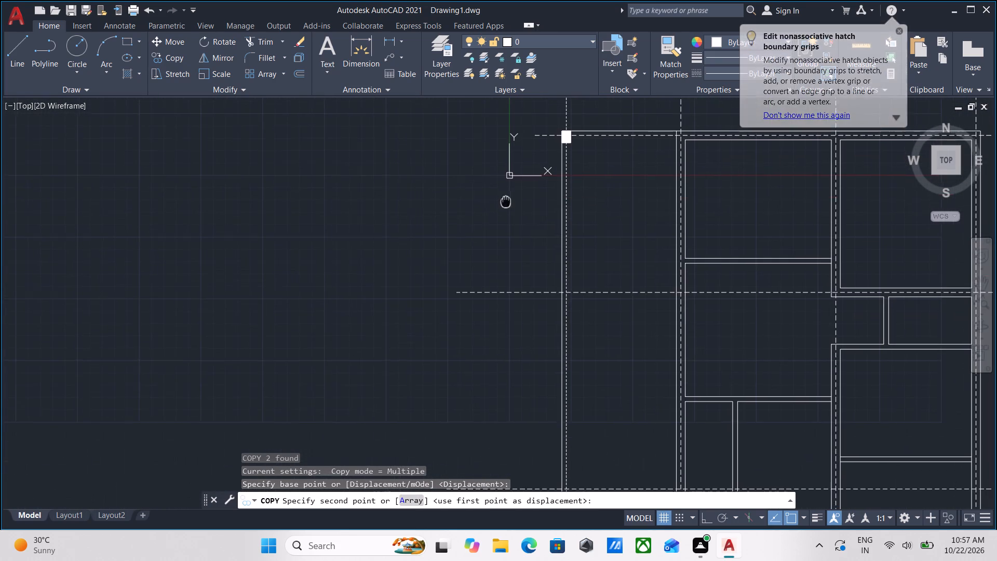
{"action": "scroll", "coordinate": [562, 293], "scroll_direction": "up", "scroll_amount": 2}
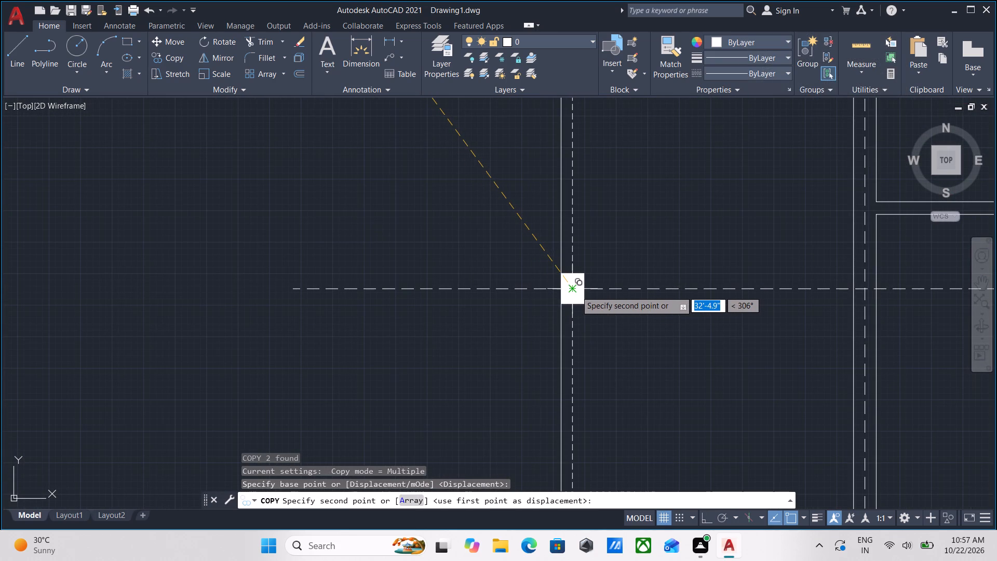
{"action": "left_click", "coordinate": [576, 290]}
Place another copy of the column at the intersection of grids A and 3.
{"action": "middle_click_drag", "start_coordinate": [618, 329], "coordinate": [570, 236]}
{"action": "scroll", "coordinate": [573, 279], "scroll_direction": "down", "scroll_amount": 1}
{"action": "middle_click_drag", "start_coordinate": [573, 279], "coordinate": [564, 214]}
{"action": "scroll", "coordinate": [572, 221], "scroll_direction": "down", "scroll_amount": 2}
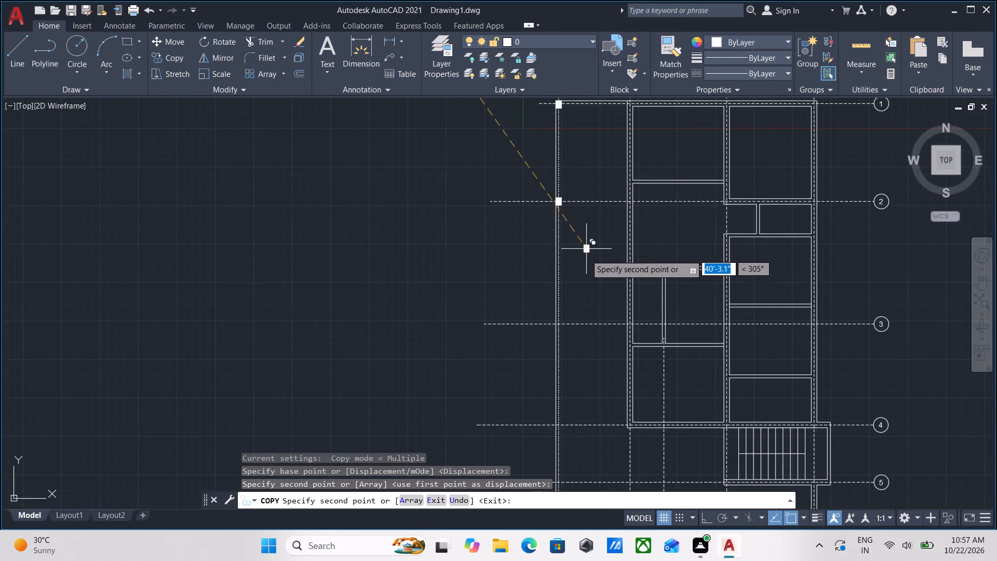
{"action": "middle_click_drag", "start_coordinate": [571, 271], "coordinate": [577, 320]}
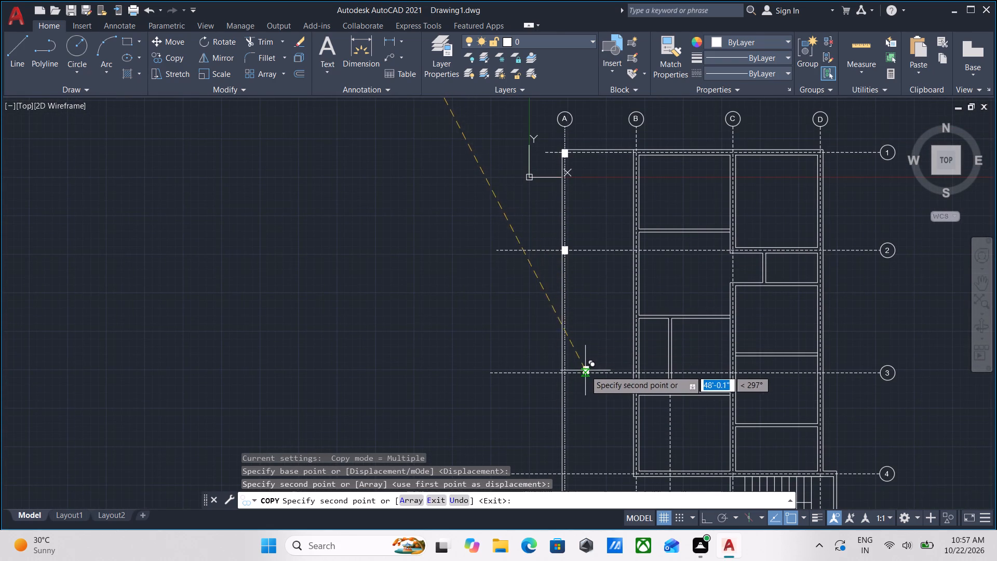
{"action": "scroll", "coordinate": [566, 373], "scroll_direction": "up", "scroll_amount": 3}
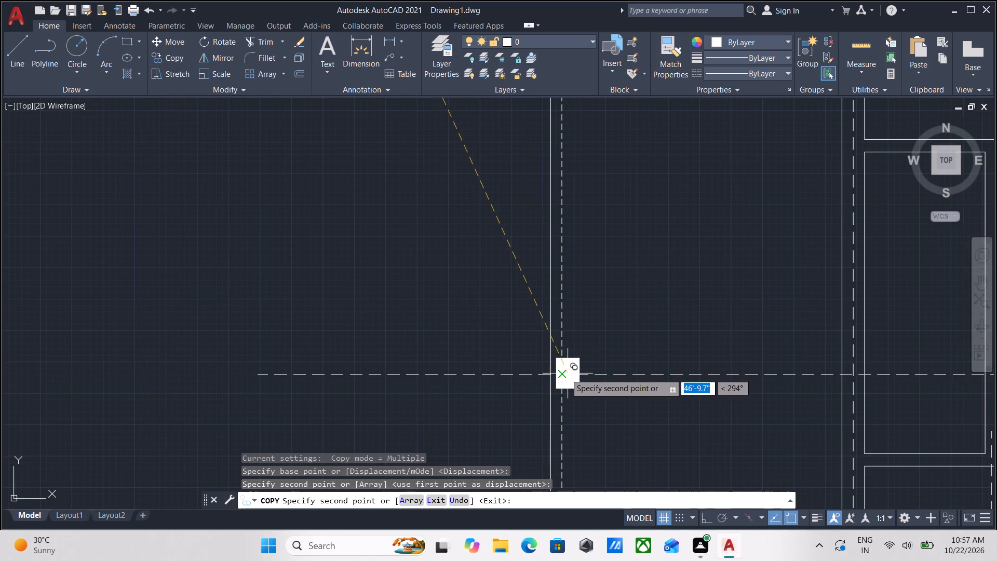
{"action": "left_click", "coordinate": [564, 375]}
Place another copy of the column at the intersection of grids A and 4.
{"action": "scroll", "coordinate": [634, 363], "scroll_direction": "down", "scroll_amount": 1}
{"action": "middle_click_drag", "start_coordinate": [628, 362], "coordinate": [621, 352]}
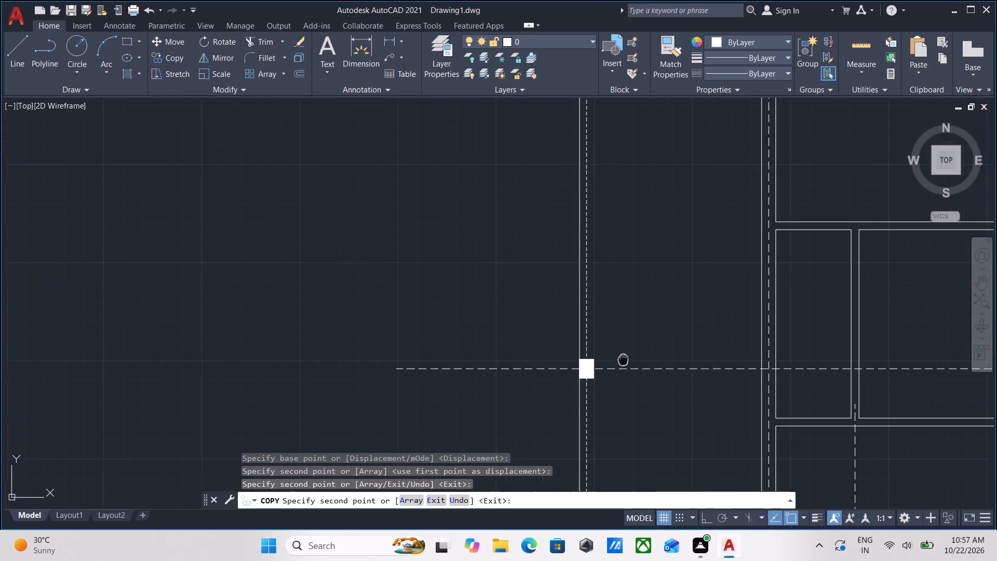
{"action": "middle_click_drag", "start_coordinate": [621, 352], "coordinate": [616, 259]}
{"action": "scroll", "coordinate": [633, 337], "scroll_direction": "down", "scroll_amount": 1}
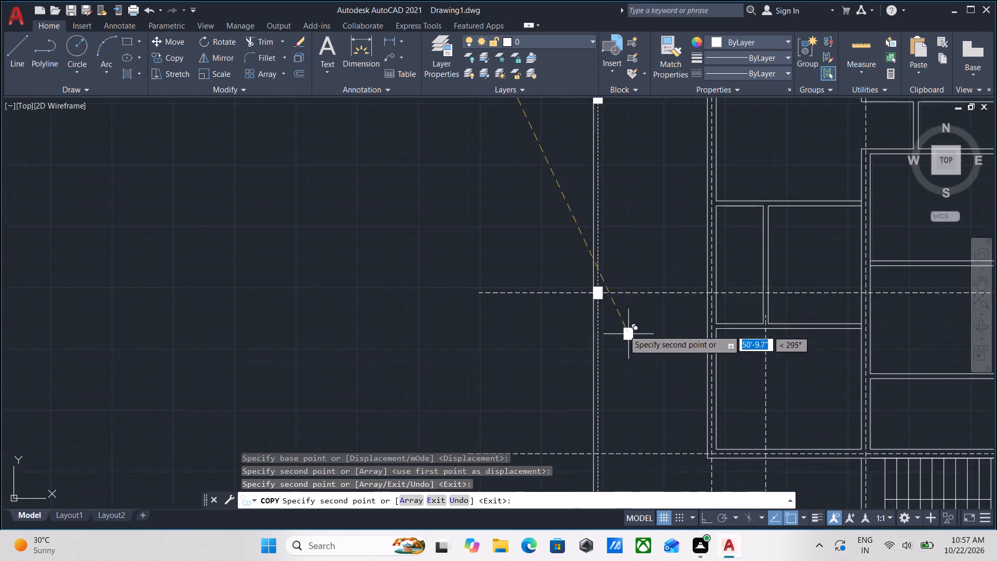
{"action": "scroll", "coordinate": [623, 329], "scroll_direction": "down", "scroll_amount": 1}
{"action": "middle_click_drag", "start_coordinate": [617, 317], "coordinate": [603, 256]}
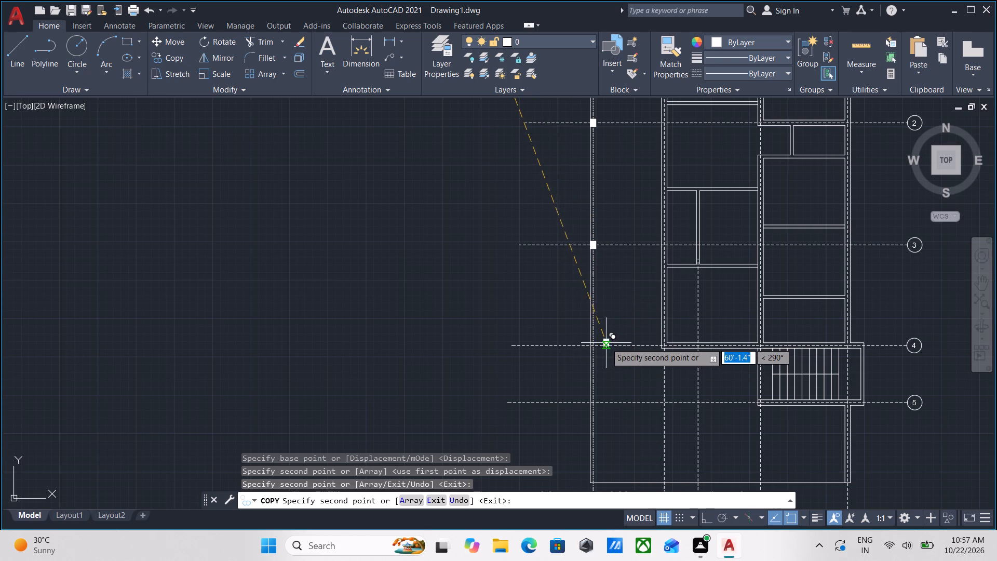
{"action": "scroll", "coordinate": [594, 346], "scroll_direction": "up", "scroll_amount": 3}
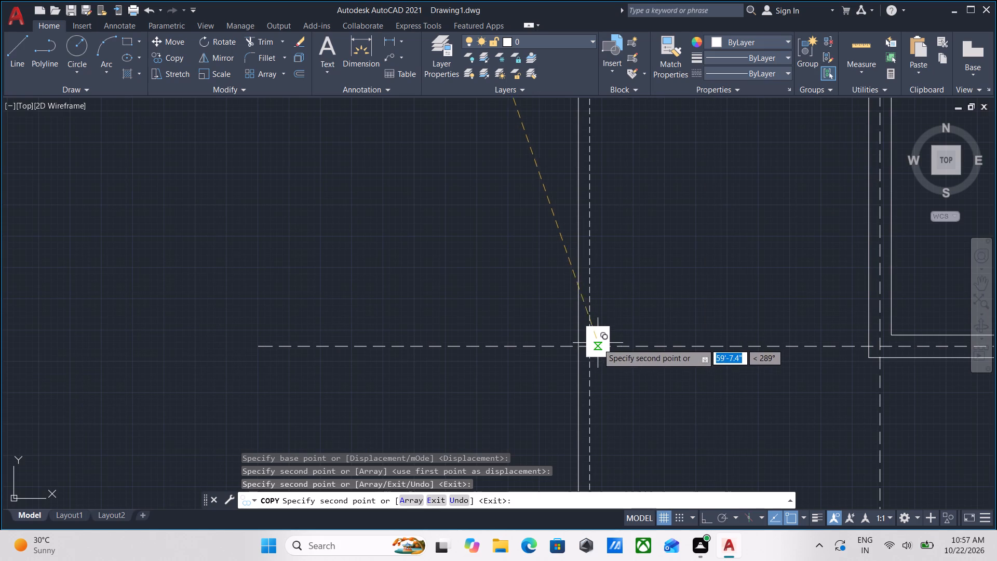
{"action": "left_click", "coordinate": [592, 345]}
Place further column copies on grid A, at grid 5 and inside the plan's southwest wall corner.
{"action": "scroll", "coordinate": [646, 331], "scroll_direction": "down", "scroll_amount": 2}
{"action": "middle_click_drag", "start_coordinate": [646, 331], "coordinate": [616, 218]}
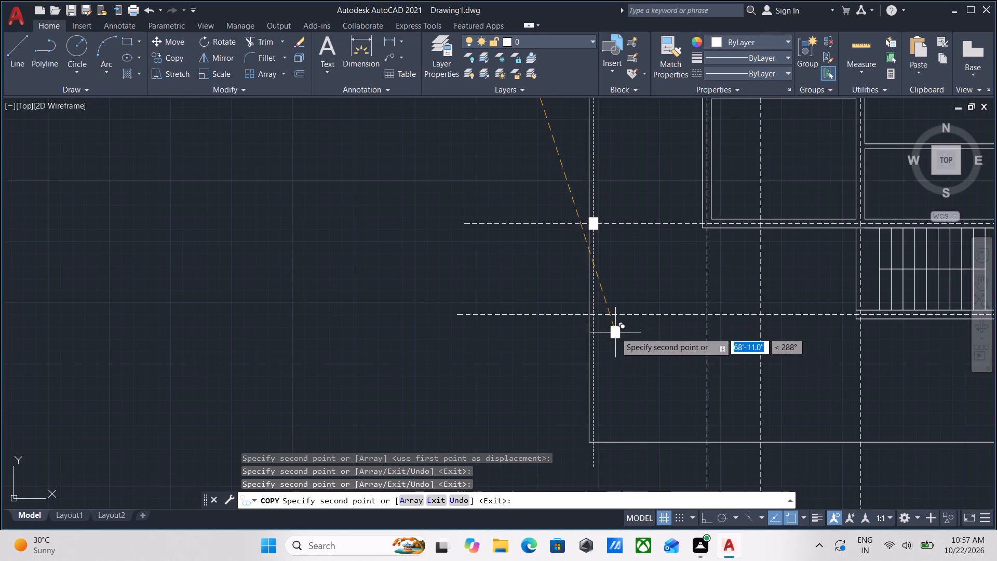
{"action": "middle_click_drag", "start_coordinate": [613, 276], "coordinate": [552, 299]}
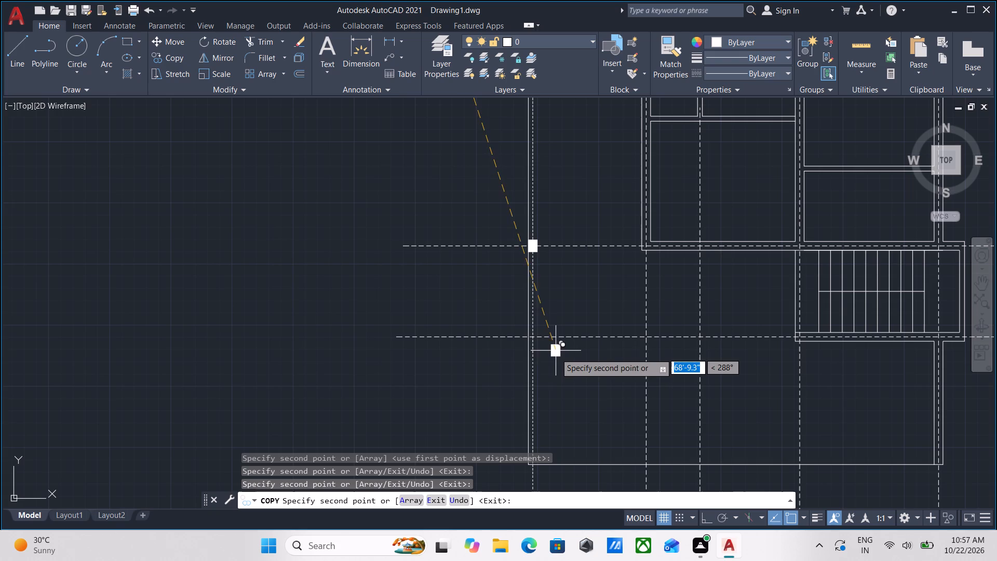
{"action": "left_click", "coordinate": [535, 337]}
{"action": "scroll", "coordinate": [643, 366], "scroll_direction": "down", "scroll_amount": 1}
{"action": "middle_click_drag", "start_coordinate": [640, 368], "coordinate": [610, 285]}
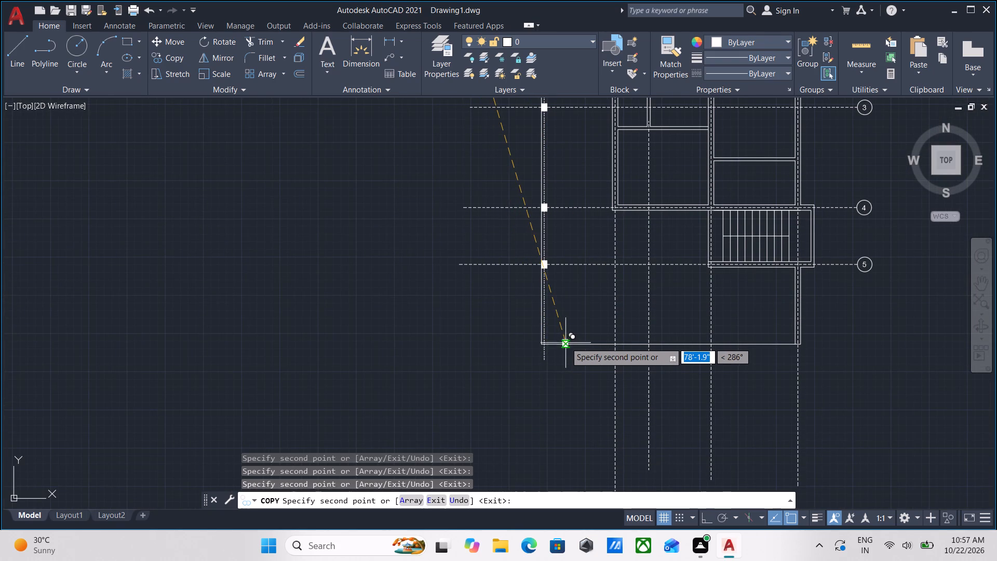
{"action": "scroll", "coordinate": [564, 341], "scroll_direction": "up", "scroll_amount": 3}
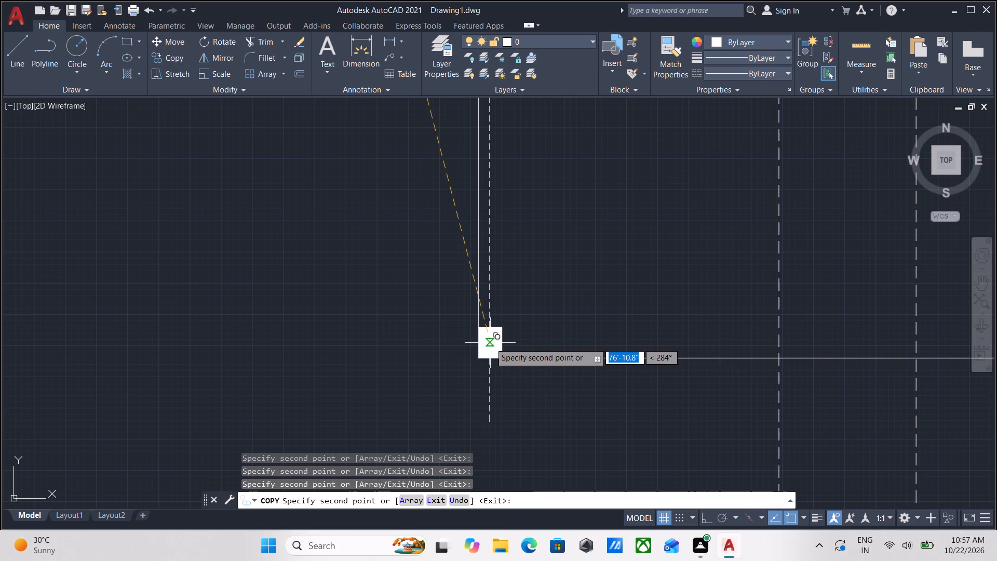
{"action": "left_click", "coordinate": [490, 343]}
Place a spare column copy above the plan between the B and C grid bubbles, and end the Copy command.
{"action": "middle_click_drag", "start_coordinate": [566, 322], "coordinate": [491, 338]}
{"action": "scroll", "coordinate": [549, 314], "scroll_direction": "down", "scroll_amount": 3}
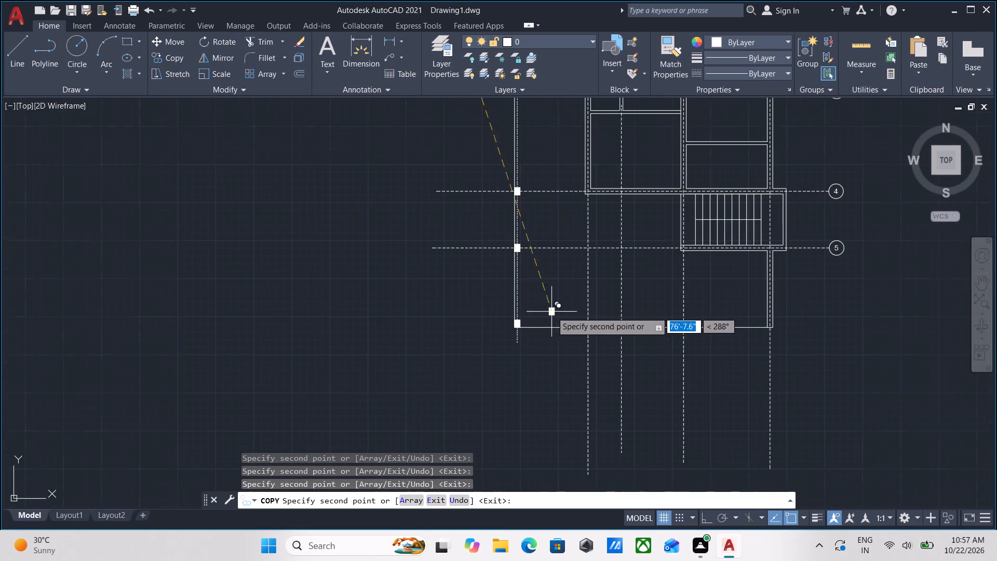
{"action": "middle_click_drag", "start_coordinate": [551, 312], "coordinate": [409, 317]}
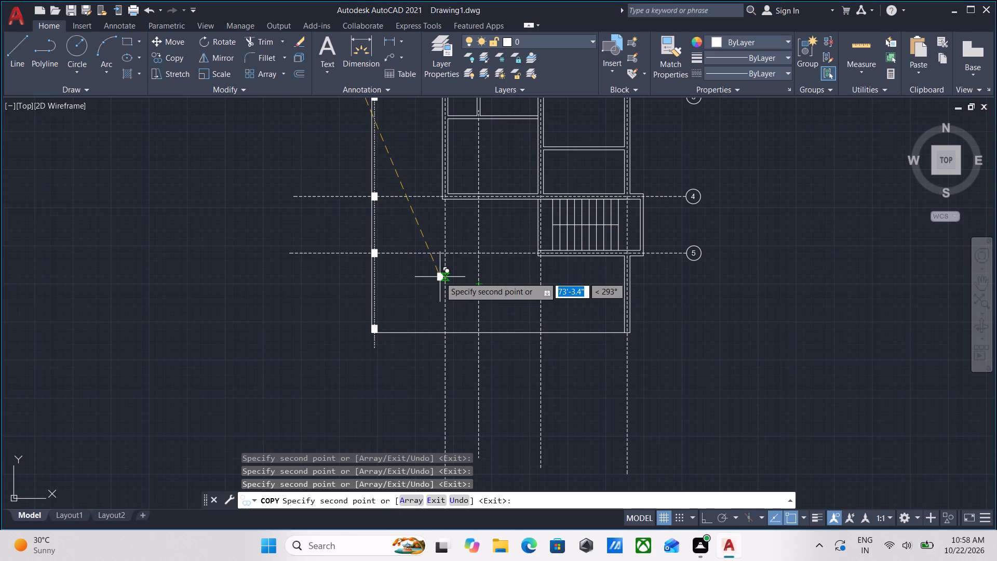
{"action": "scroll", "coordinate": [442, 269], "scroll_direction": "down", "scroll_amount": 1}
{"action": "middle_click_drag", "start_coordinate": [442, 269], "coordinate": [450, 417]}
{"action": "middle_click_drag", "start_coordinate": [424, 204], "coordinate": [412, 318]}
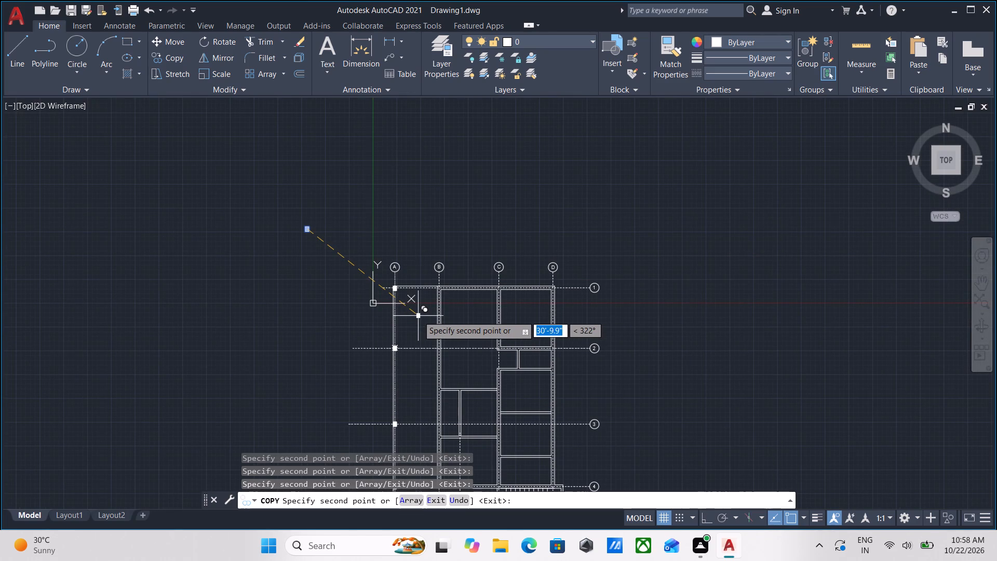
{"action": "scroll", "coordinate": [478, 285], "scroll_direction": "up", "scroll_amount": 2}
{"action": "scroll", "coordinate": [385, 282], "scroll_direction": "up", "scroll_amount": 2}
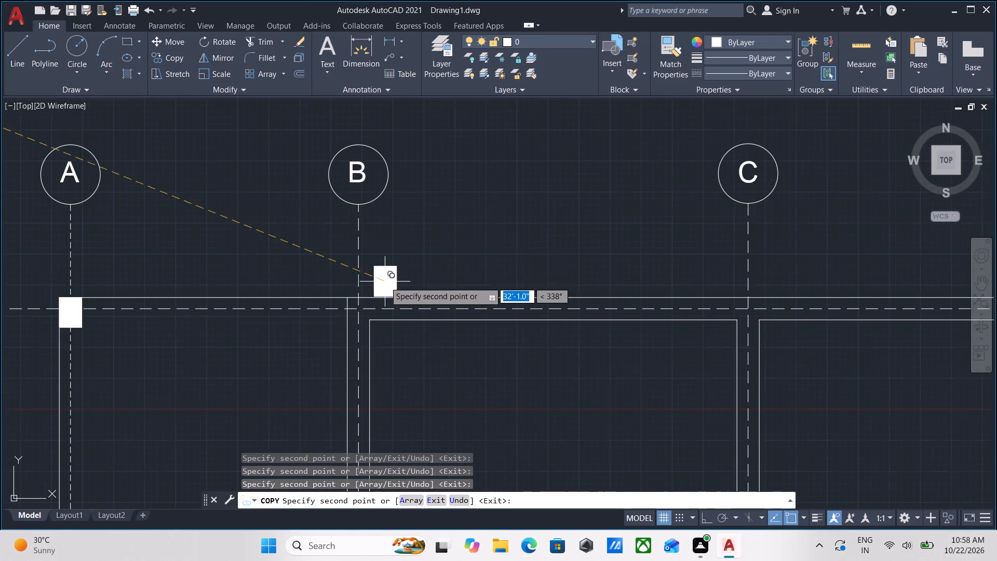
{"action": "middle_click_drag", "start_coordinate": [448, 233], "coordinate": [481, 318]}
{"action": "left_click", "coordinate": [522, 246]}
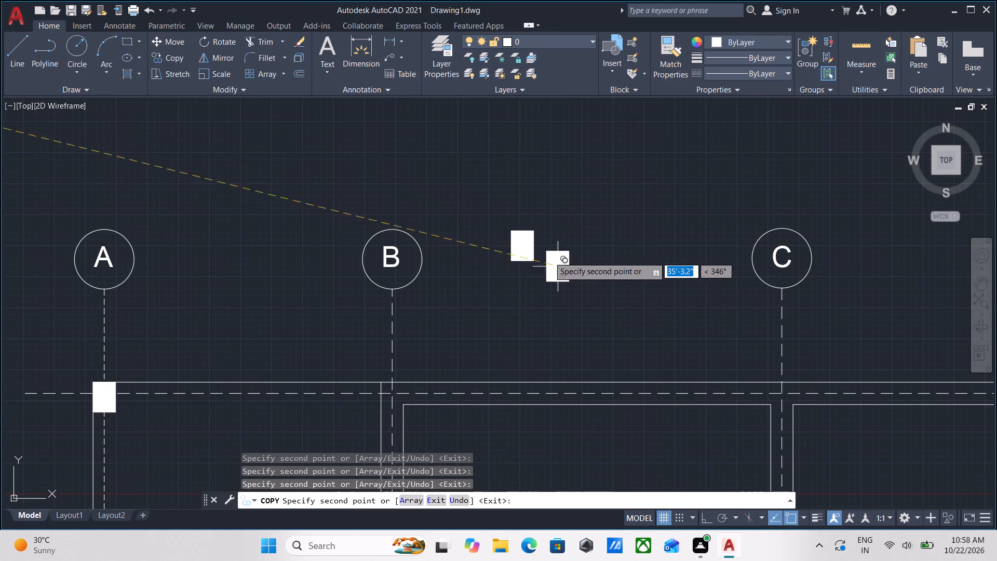
{"action": "key", "text": "Escape"}
Rotate the spare column between bubbles B and C 90° clockwise about its southeast corner, with Ortho on.
{"action": "left_click", "coordinate": [551, 277]}
{"action": "left_click", "coordinate": [489, 207]}
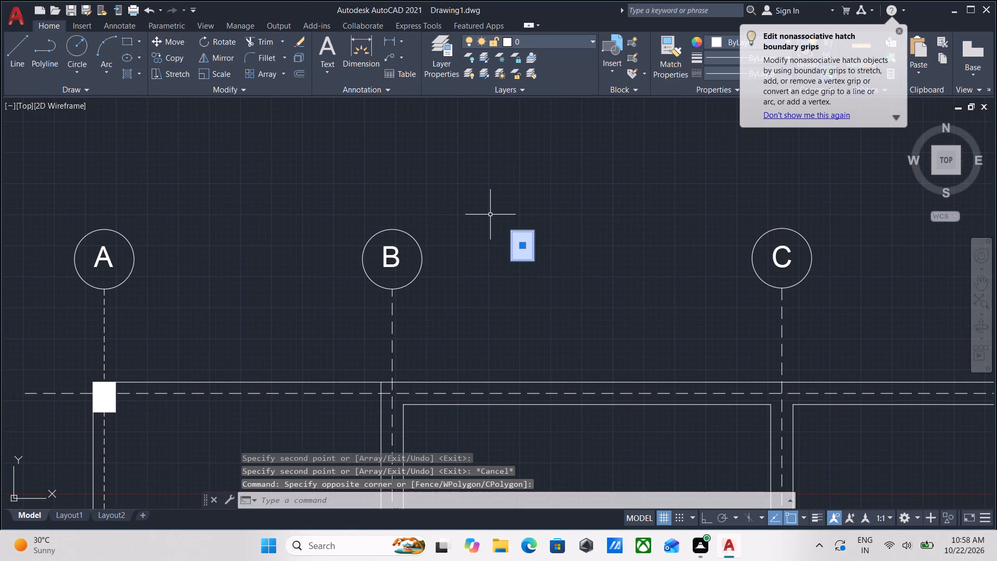
{"action": "type", "text": "RO"}
{"action": "key", "text": "Return"}
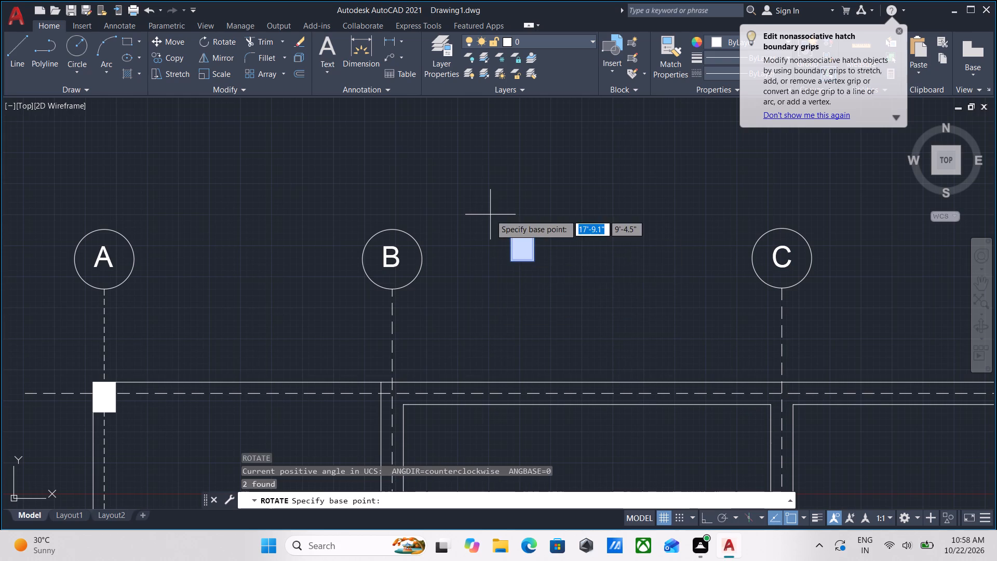
{"action": "scroll", "coordinate": [537, 267], "scroll_direction": "up", "scroll_amount": 1}
{"action": "left_click", "coordinate": [533, 262]}
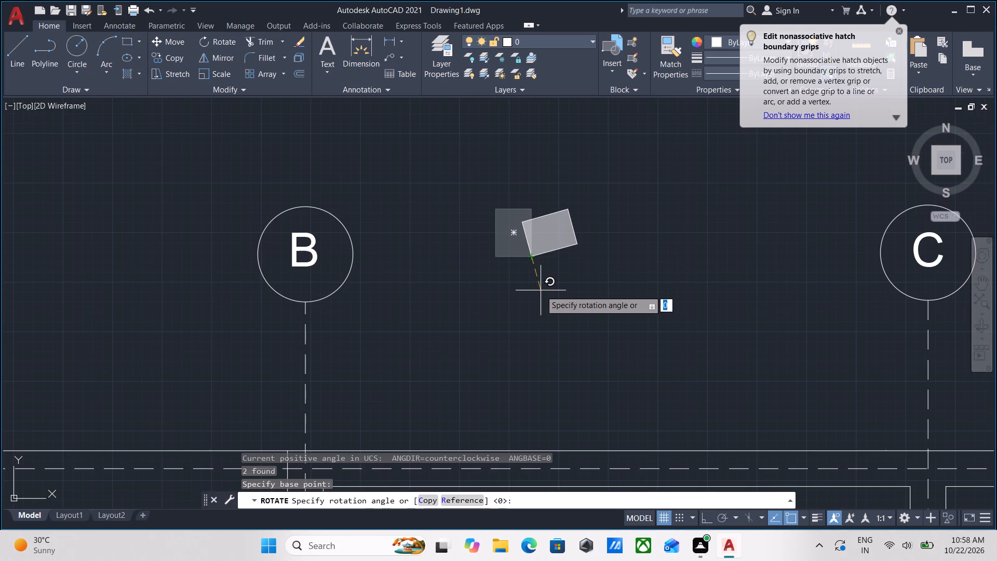
{"action": "key", "text": "F8"}
{"action": "left_click", "coordinate": [514, 319]}
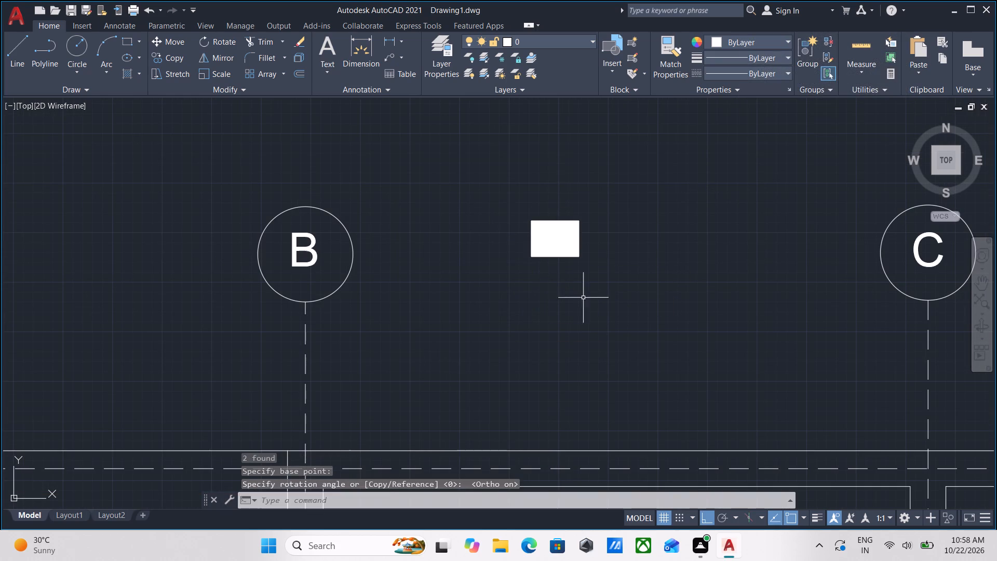
Copy the rotated spare column from its centre to the intersection of grids B and 1, with Ortho off.
{"action": "left_click", "coordinate": [597, 299]}
{"action": "left_click", "coordinate": [534, 206]}
{"action": "type", "text": "CO"}
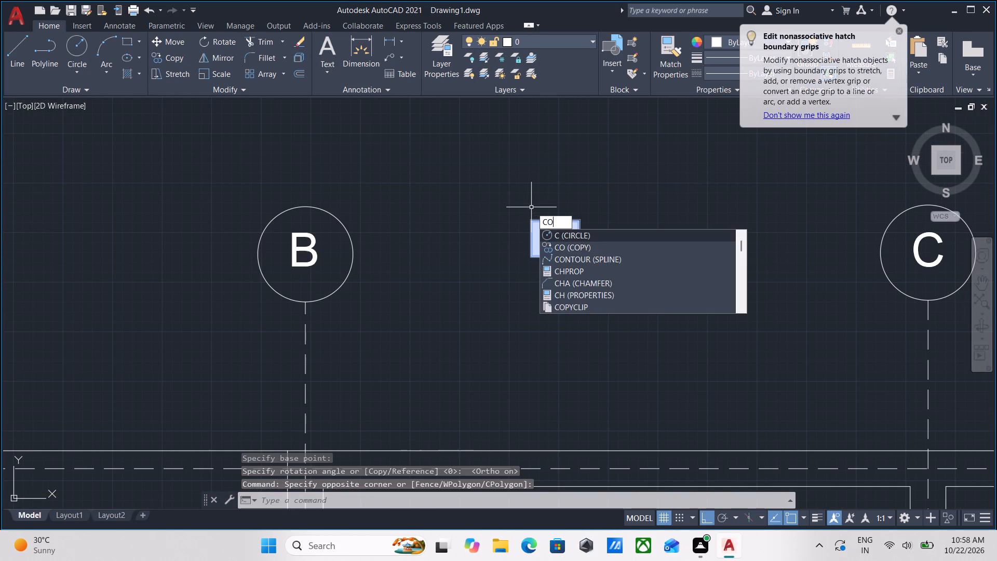
{"action": "key", "text": "Return"}
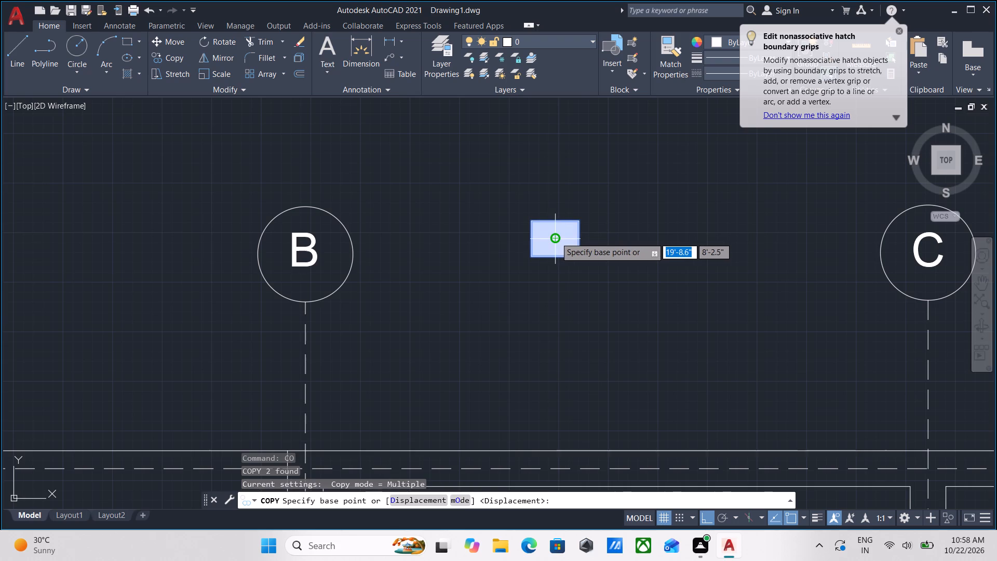
{"action": "left_click", "coordinate": [556, 237]}
{"action": "key", "text": "F8"}
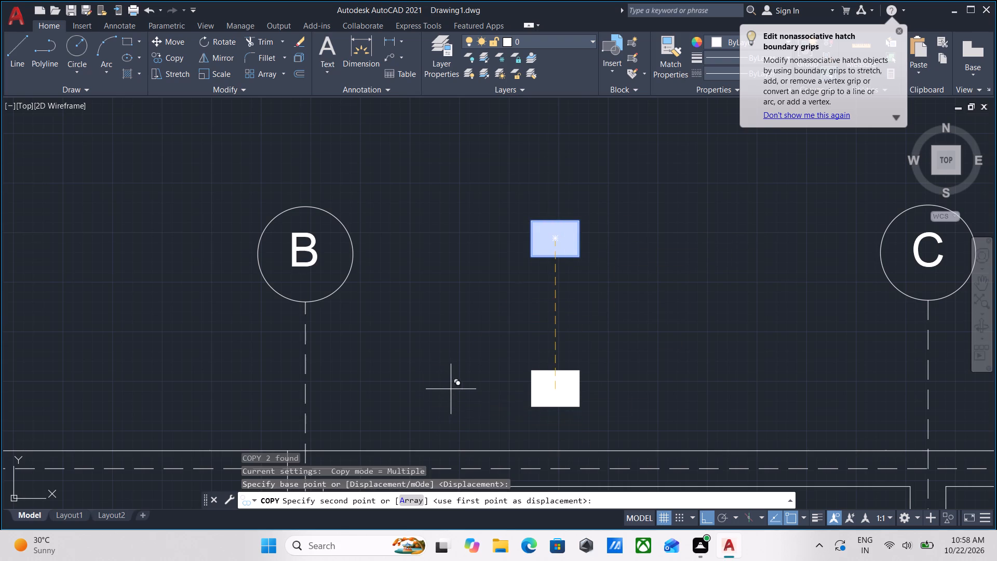
{"action": "middle_click_drag", "start_coordinate": [366, 373], "coordinate": [495, 265]}
{"action": "scroll", "coordinate": [473, 354], "scroll_direction": "down", "scroll_amount": 2}
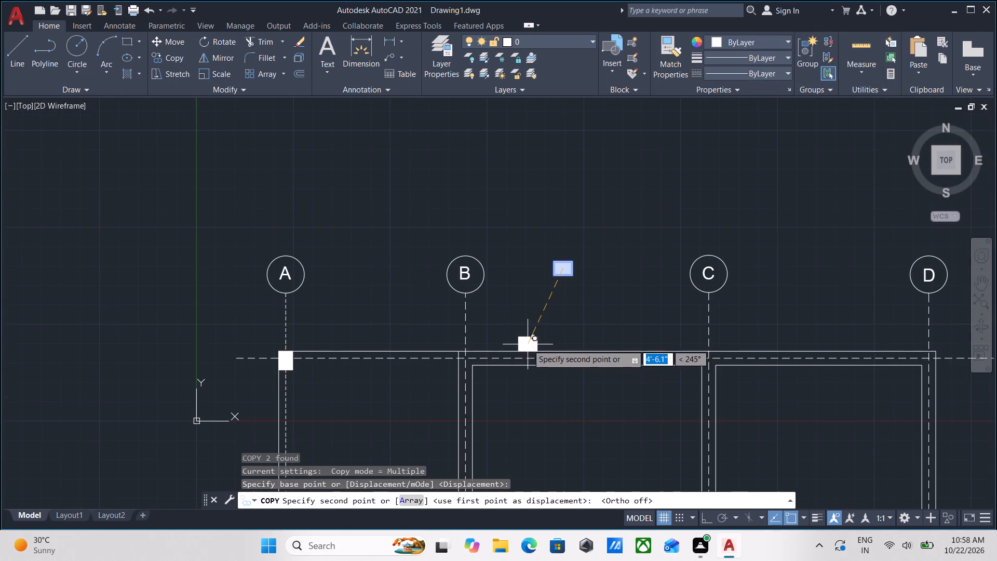
{"action": "scroll", "coordinate": [470, 364], "scroll_direction": "up", "scroll_amount": 3}
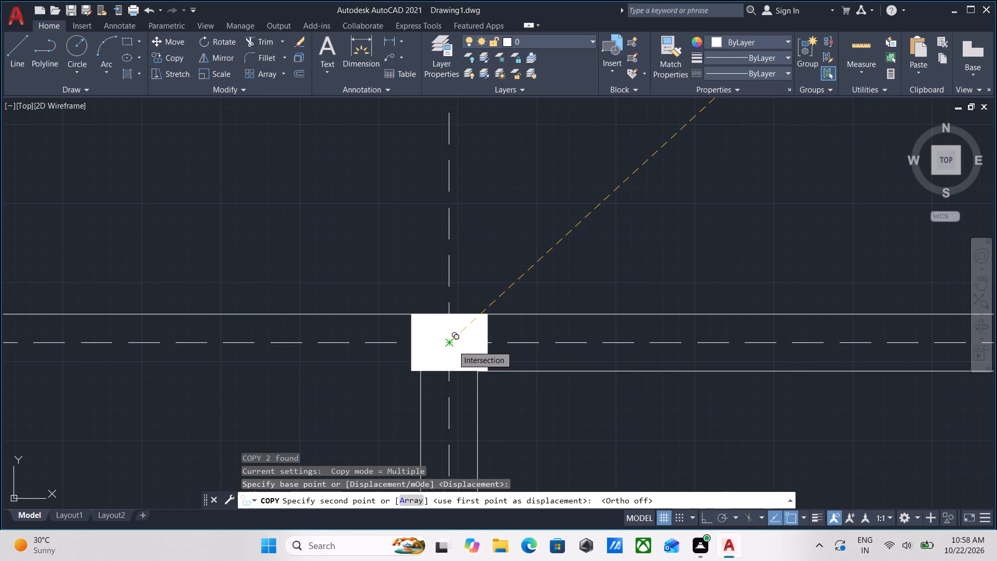
{"action": "left_click", "coordinate": [453, 345]}
Place another copy of the rotated column at the intersection of grids C and 1.
{"action": "scroll", "coordinate": [589, 306], "scroll_direction": "down", "scroll_amount": 1}
{"action": "middle_click_drag", "start_coordinate": [589, 306], "coordinate": [583, 306]}
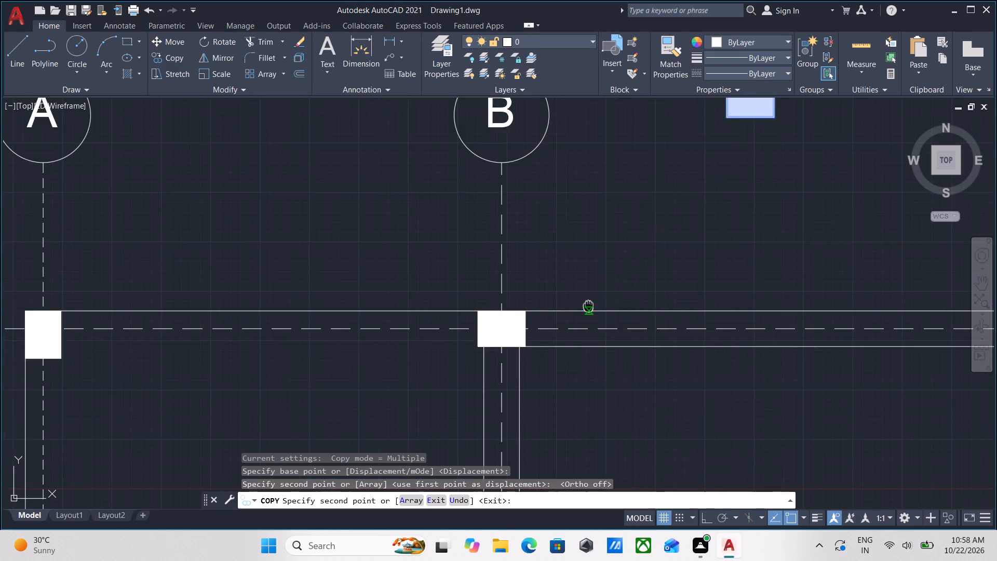
{"action": "middle_click_drag", "start_coordinate": [583, 306], "coordinate": [463, 309]}
{"action": "scroll", "coordinate": [518, 321], "scroll_direction": "down", "scroll_amount": 2}
{"action": "middle_click_drag", "start_coordinate": [519, 321], "coordinate": [304, 352]}
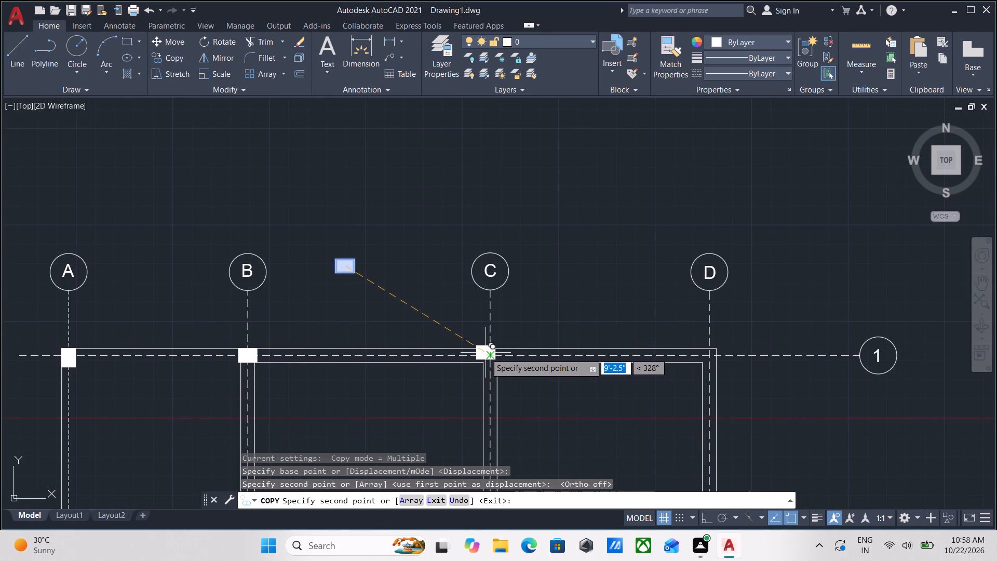
{"action": "scroll", "coordinate": [486, 354], "scroll_direction": "up", "scroll_amount": 2}
{"action": "left_click", "coordinate": [494, 360]}
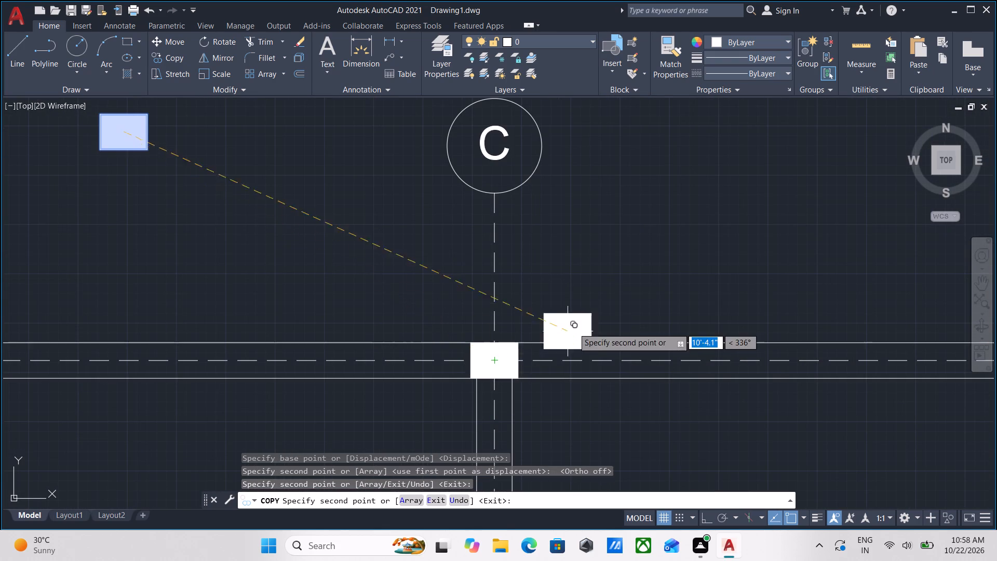
Place another copy of the rotated column at the intersection of grids D and 1.
{"action": "scroll", "coordinate": [576, 326], "scroll_direction": "down", "scroll_amount": 1}
{"action": "middle_click_drag", "start_coordinate": [576, 326], "coordinate": [488, 334]}
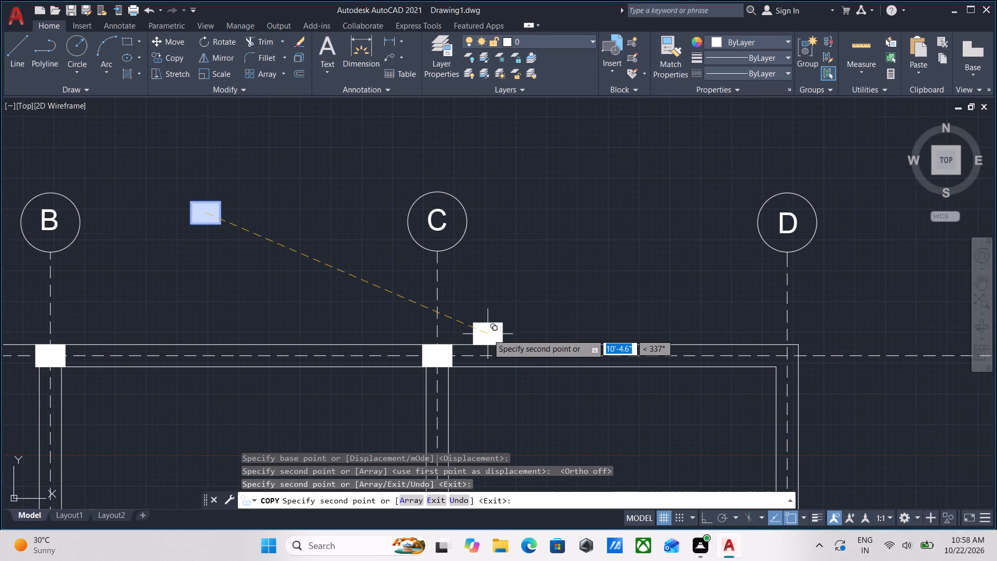
{"action": "middle_click_drag", "start_coordinate": [710, 360], "coordinate": [580, 389]}
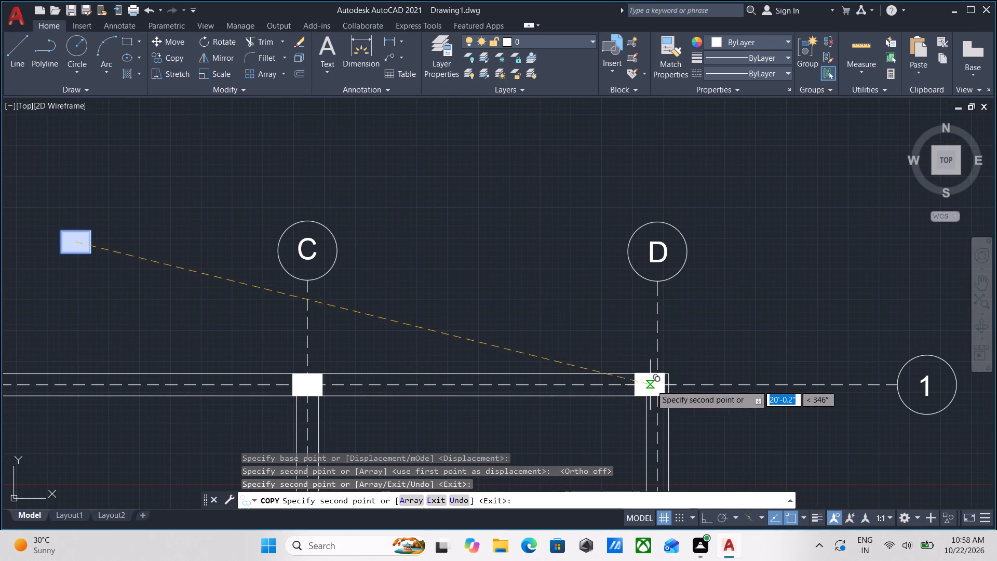
{"action": "scroll", "coordinate": [656, 387], "scroll_direction": "up", "scroll_amount": 4}
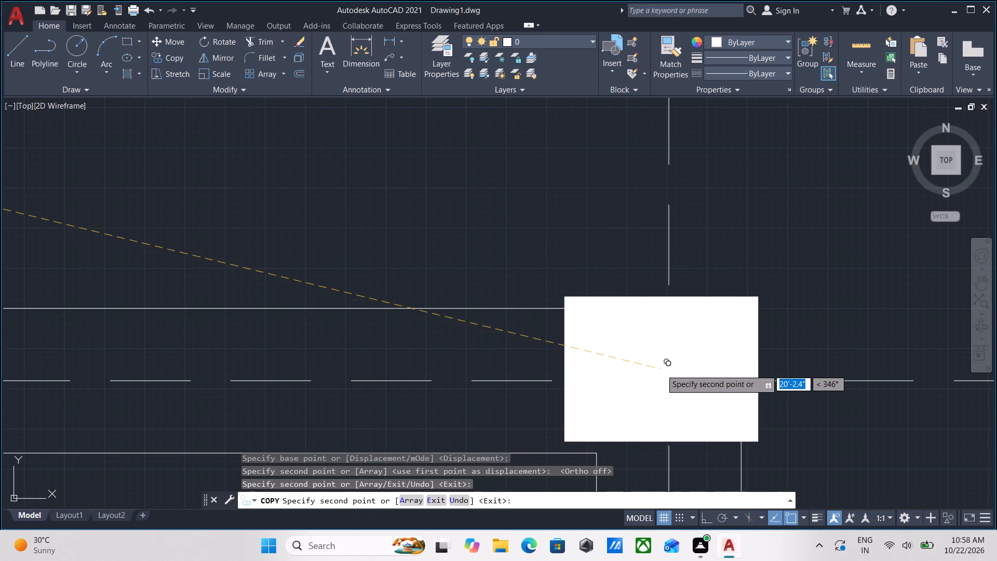
{"action": "scroll", "coordinate": [648, 380], "scroll_direction": "down", "scroll_amount": 3}
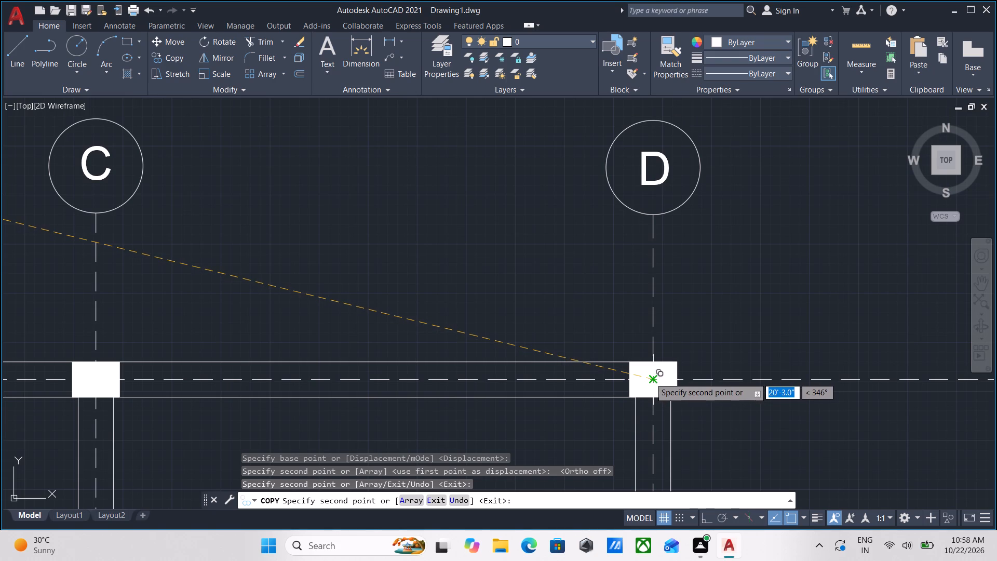
{"action": "left_click", "coordinate": [650, 378]}
Place a spare column copy inside the room between grids C and D and grids 1 and 2, and end the Copy command.
{"action": "scroll", "coordinate": [529, 341], "scroll_direction": "down", "scroll_amount": 1}
{"action": "middle_click_drag", "start_coordinate": [529, 341], "coordinate": [556, 239]}
{"action": "scroll", "coordinate": [556, 237], "scroll_direction": "up", "scroll_amount": 1}
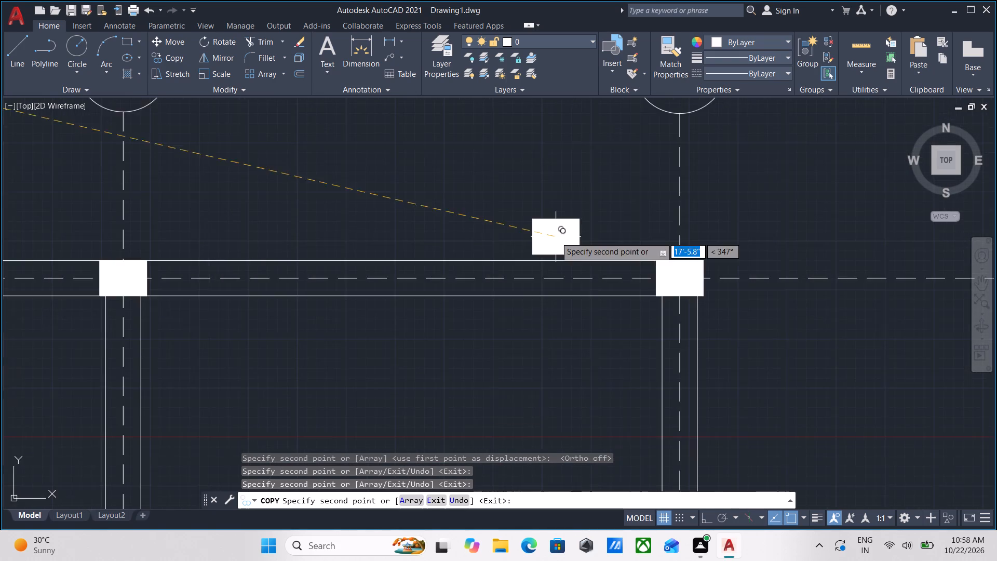
{"action": "scroll", "coordinate": [555, 239], "scroll_direction": "down", "scroll_amount": 3}
{"action": "middle_click_drag", "start_coordinate": [440, 335], "coordinate": [484, 310]}
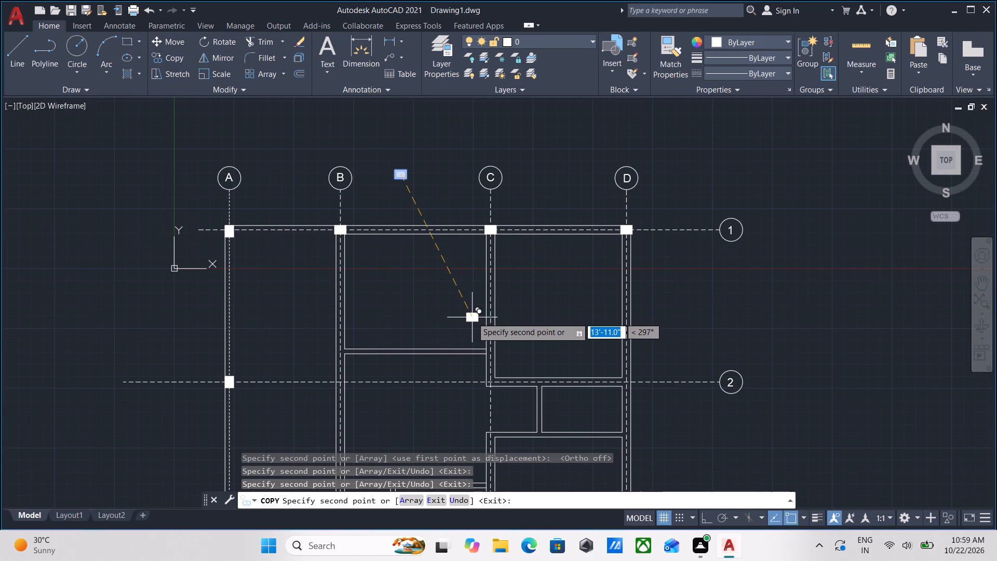
{"action": "scroll", "coordinate": [513, 333], "scroll_direction": "up", "scroll_amount": 2}
{"action": "scroll", "coordinate": [519, 321], "scroll_direction": "down", "scroll_amount": 2}
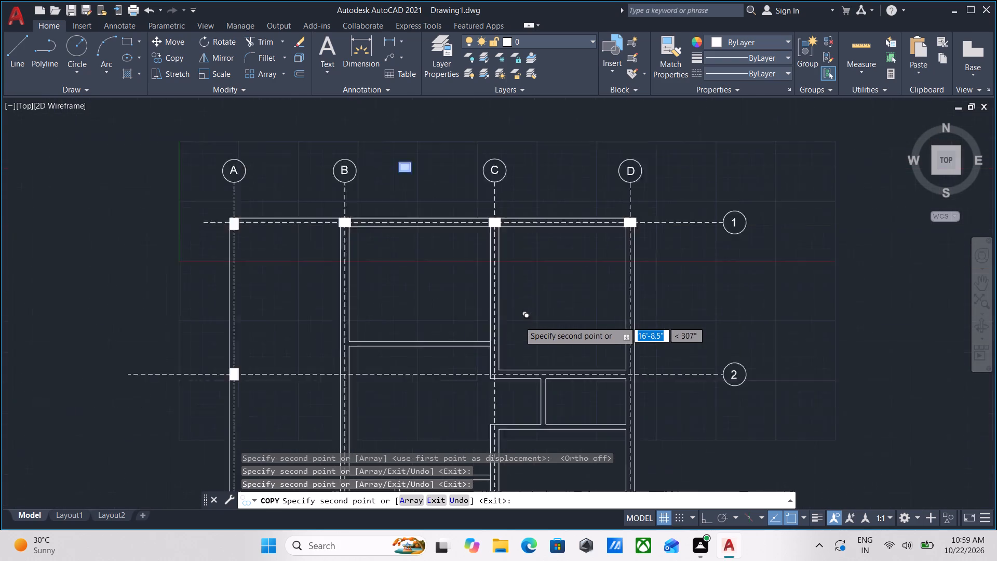
{"action": "scroll", "coordinate": [519, 321], "scroll_direction": "down", "scroll_amount": 1}
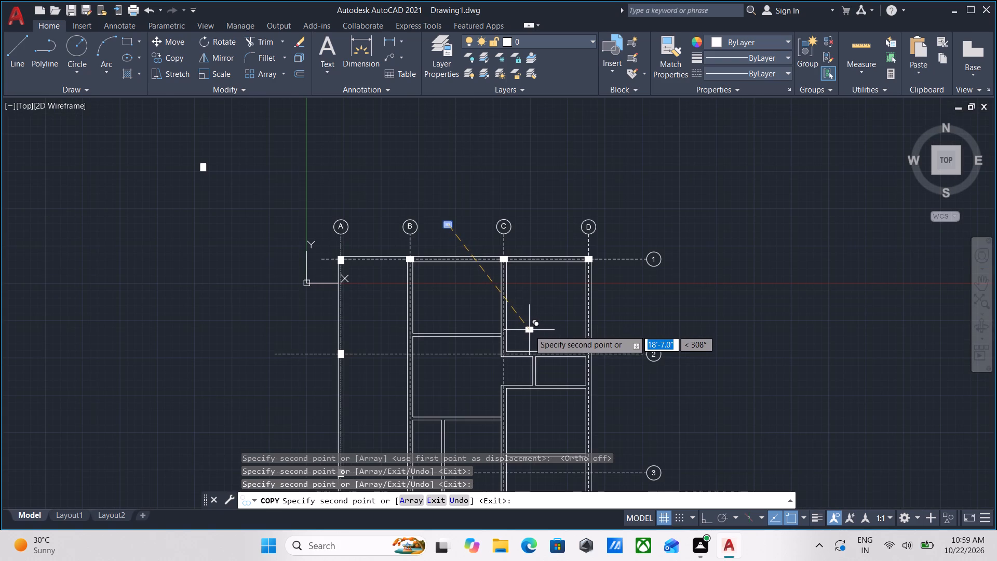
{"action": "scroll", "coordinate": [545, 318], "scroll_direction": "up", "scroll_amount": 2}
{"action": "left_click", "coordinate": [543, 303]}
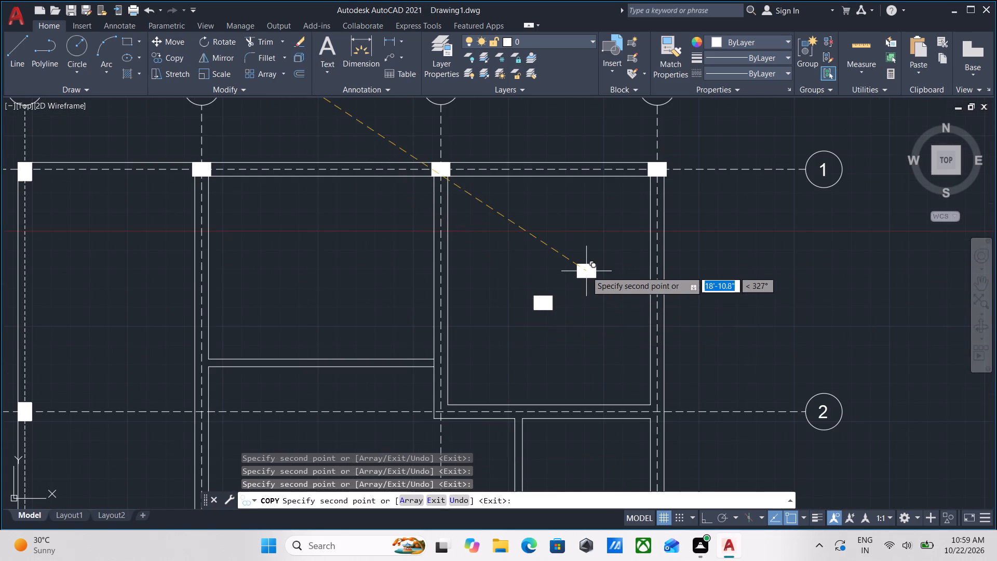
{"action": "key", "text": "Escape"}
Rotate a copy of the room's spare column 270° about its southeast corner with Ortho on, keeping the original.
{"action": "scroll", "coordinate": [577, 310], "scroll_direction": "up", "scroll_amount": 1}
{"action": "left_click", "coordinate": [580, 323]}
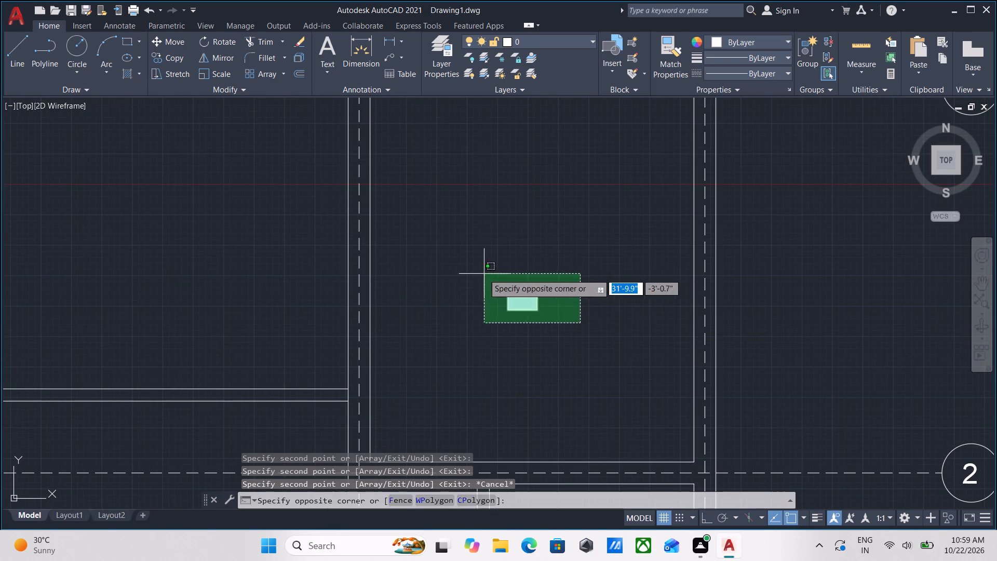
{"action": "left_click", "coordinate": [483, 274]}
{"action": "type", "text": "RO"}
{"action": "key", "text": "Return"}
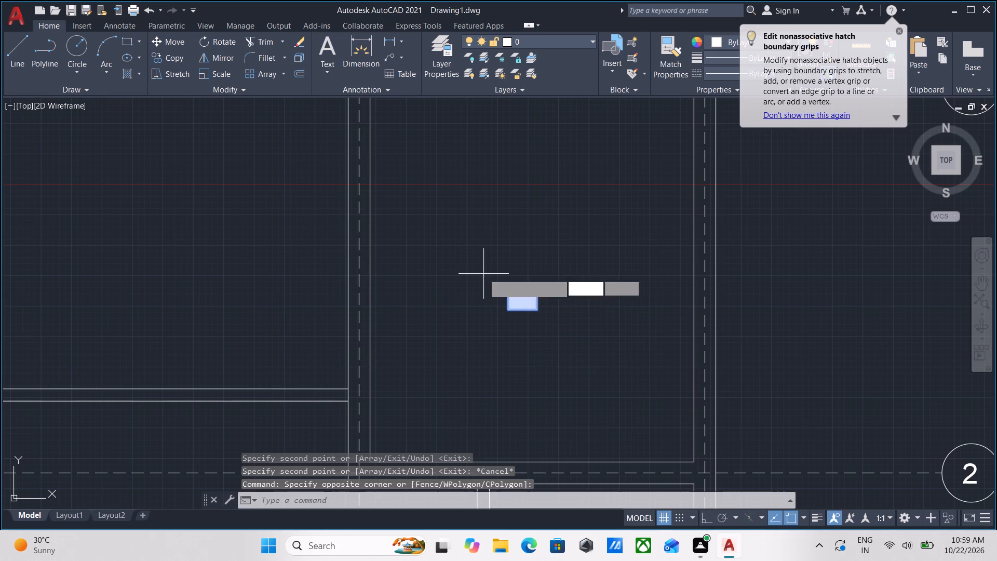
{"action": "left_click", "coordinate": [536, 311]}
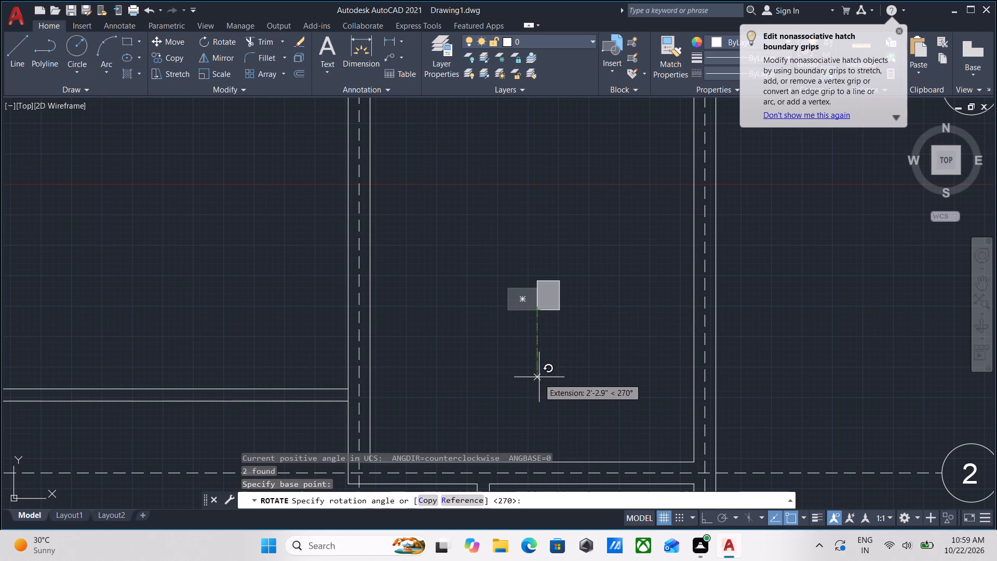
{"action": "key", "text": "F8"}
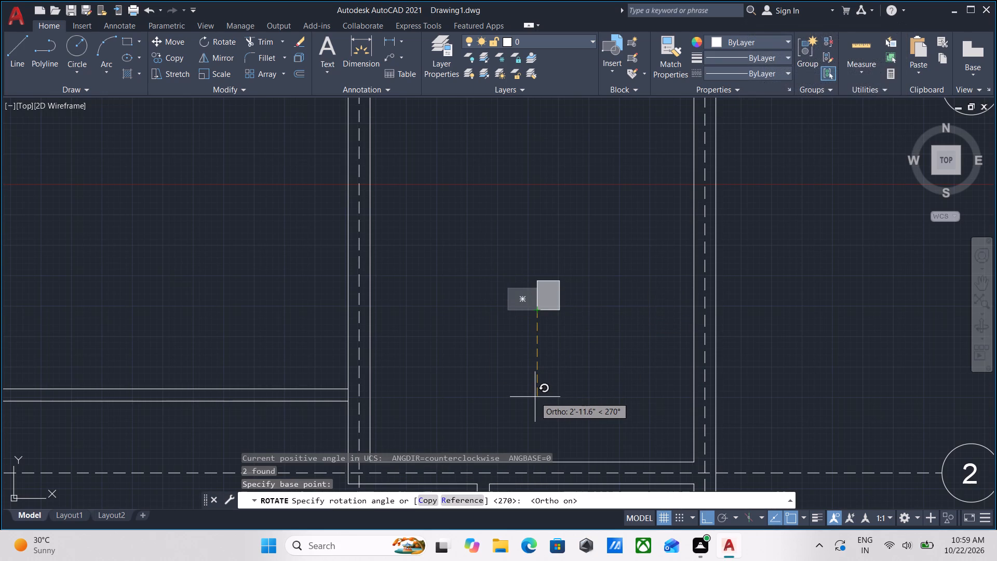
{"action": "left_click", "coordinate": [428, 500]}
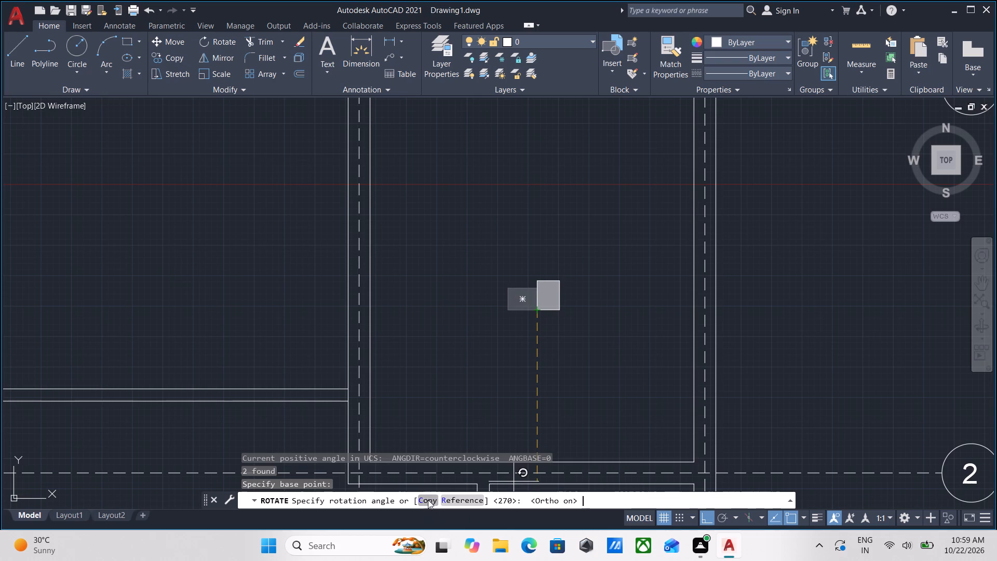
{"action": "left_click", "coordinate": [535, 376]}
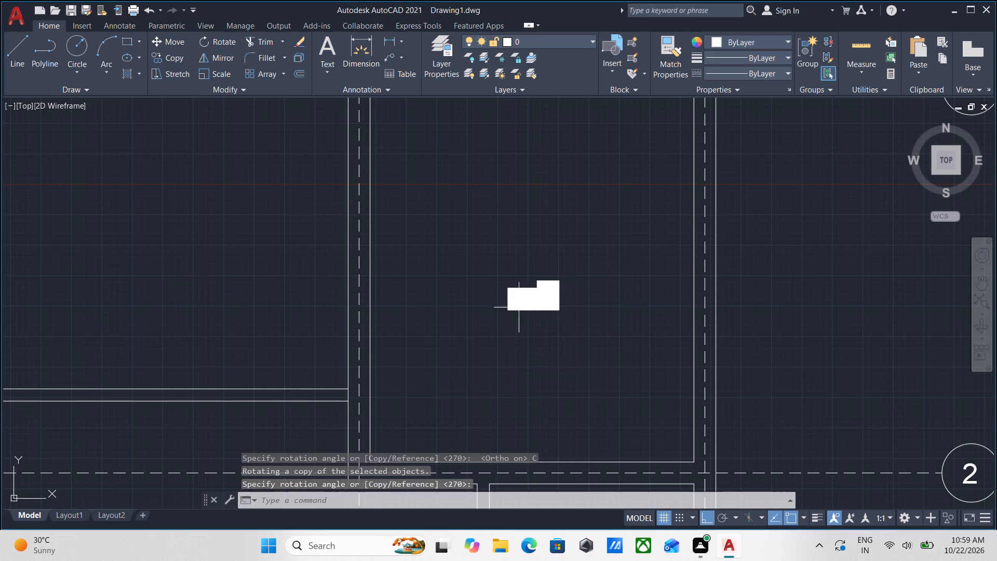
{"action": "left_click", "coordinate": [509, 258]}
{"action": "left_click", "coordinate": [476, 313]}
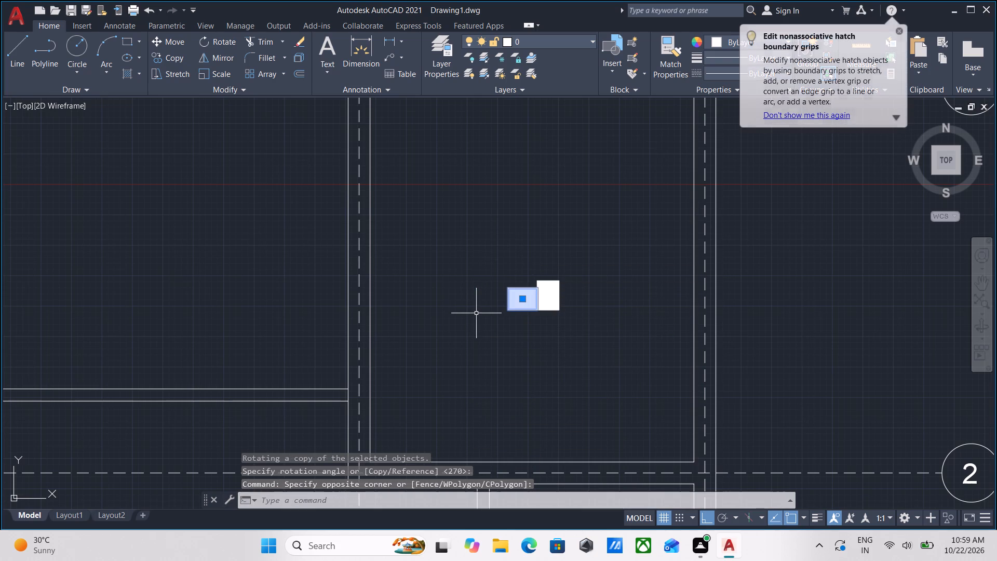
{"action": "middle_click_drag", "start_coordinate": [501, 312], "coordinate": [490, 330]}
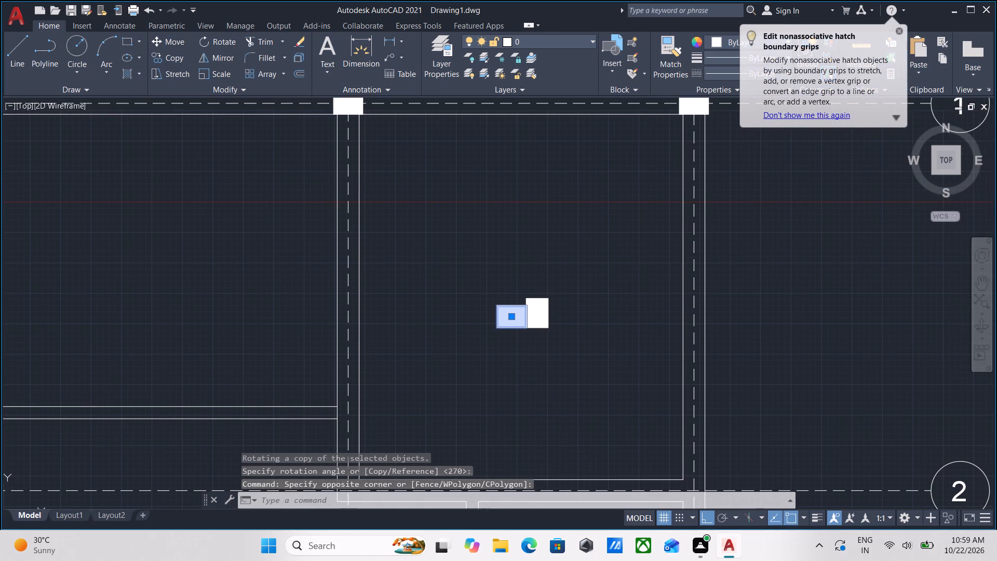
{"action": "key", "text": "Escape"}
Copy the upright spare column from its centre to the intersection of grids D and 2, with Ortho off.
{"action": "scroll", "coordinate": [490, 330], "scroll_direction": "down", "scroll_amount": 1}
{"action": "middle_click_drag", "start_coordinate": [490, 330], "coordinate": [500, 314]}
{"action": "scroll", "coordinate": [515, 303], "scroll_direction": "up", "scroll_amount": 2}
{"action": "left_click", "coordinate": [608, 267]}
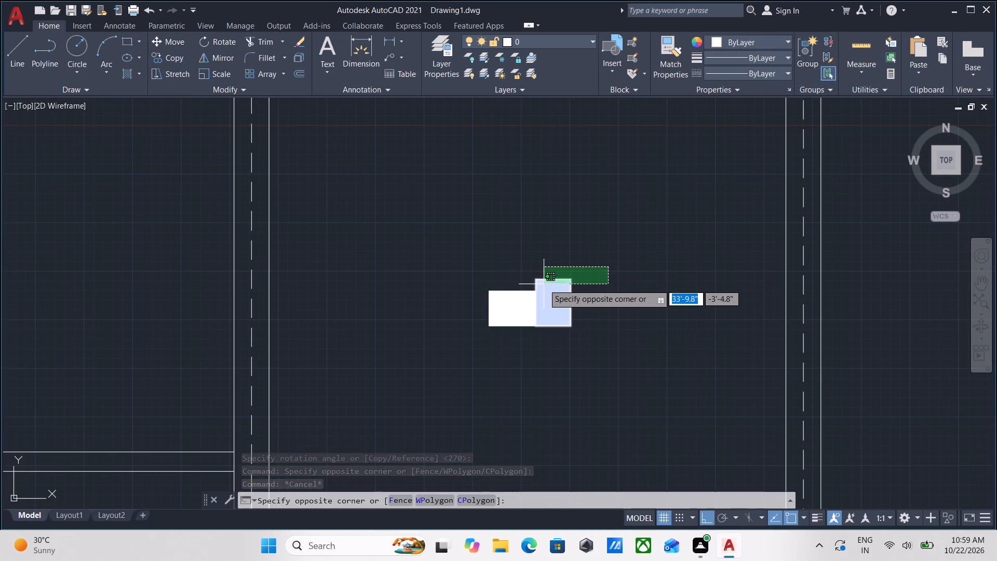
{"action": "left_click", "coordinate": [544, 284]}
{"action": "scroll", "coordinate": [611, 322], "scroll_direction": "down", "scroll_amount": 1}
{"action": "middle_click_drag", "start_coordinate": [611, 317], "coordinate": [612, 302]}
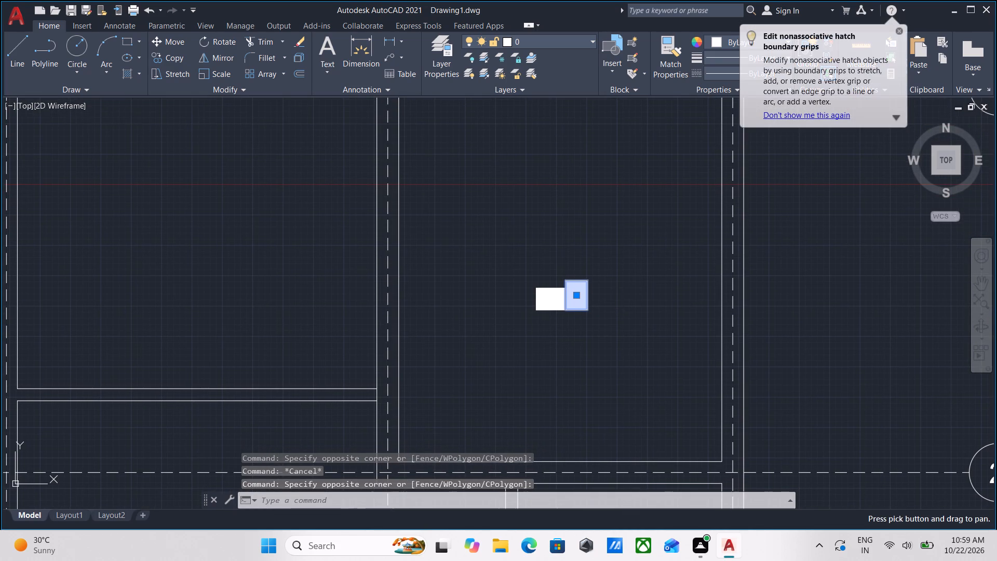
{"action": "type", "text": "CO"}
{"action": "key", "text": "Return"}
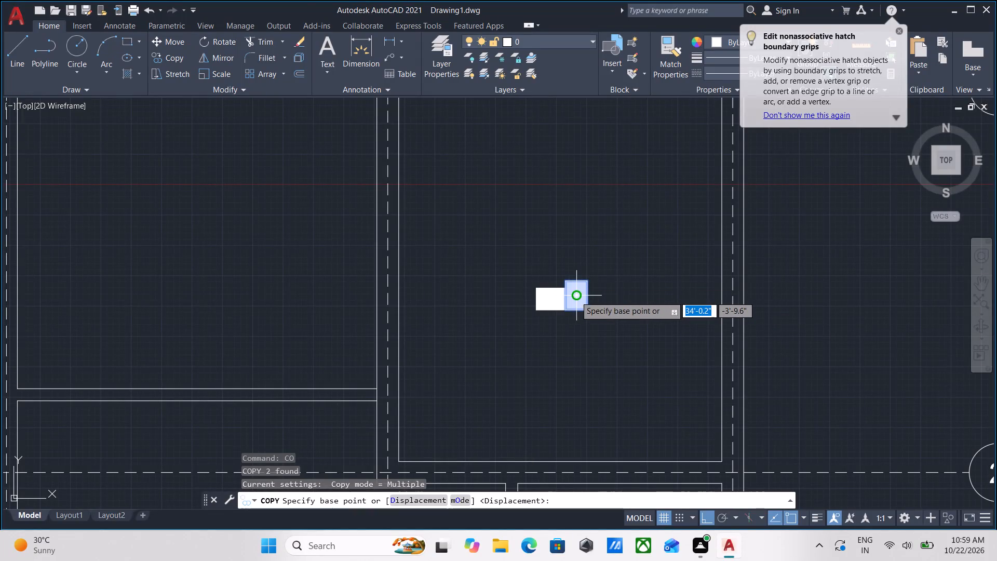
{"action": "left_click", "coordinate": [575, 296]}
{"action": "key", "text": "F8"}
{"action": "middle_click_drag", "start_coordinate": [668, 311], "coordinate": [666, 310]}
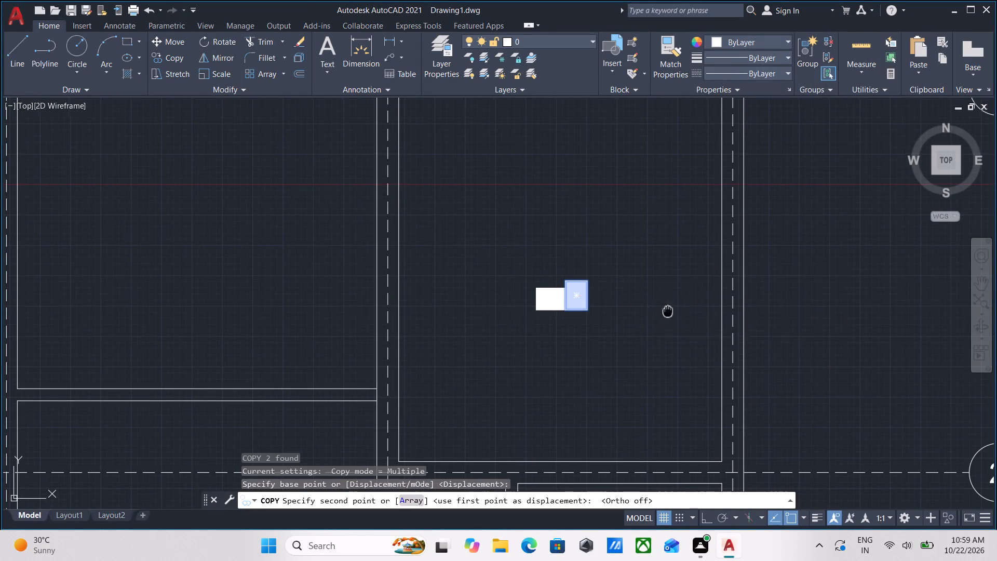
{"action": "middle_click_drag", "start_coordinate": [666, 310], "coordinate": [542, 168]}
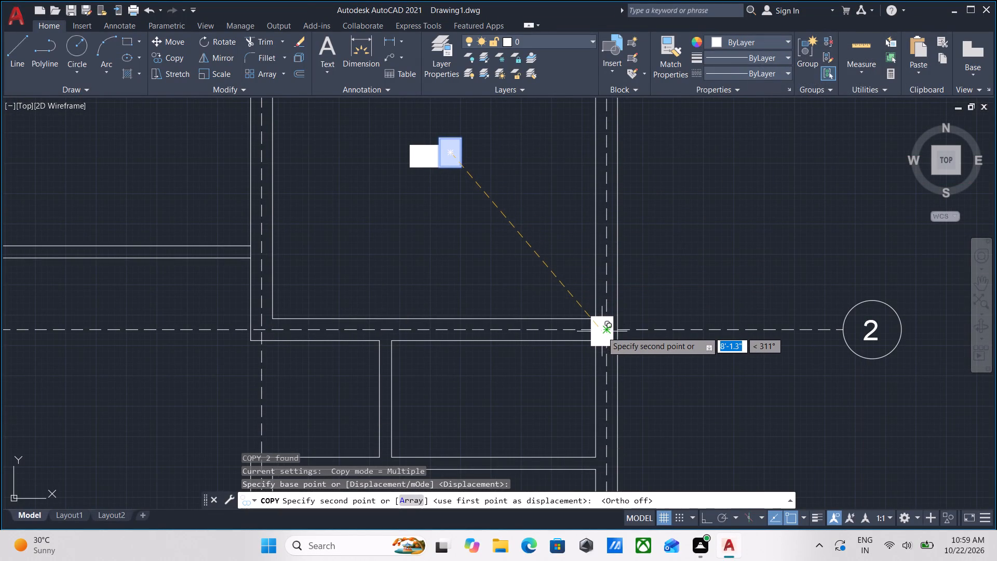
{"action": "left_click", "coordinate": [605, 331]}
Place another copy of the upright column at the intersection of grids D and 3.
{"action": "scroll", "coordinate": [663, 293], "scroll_direction": "down", "scroll_amount": 1}
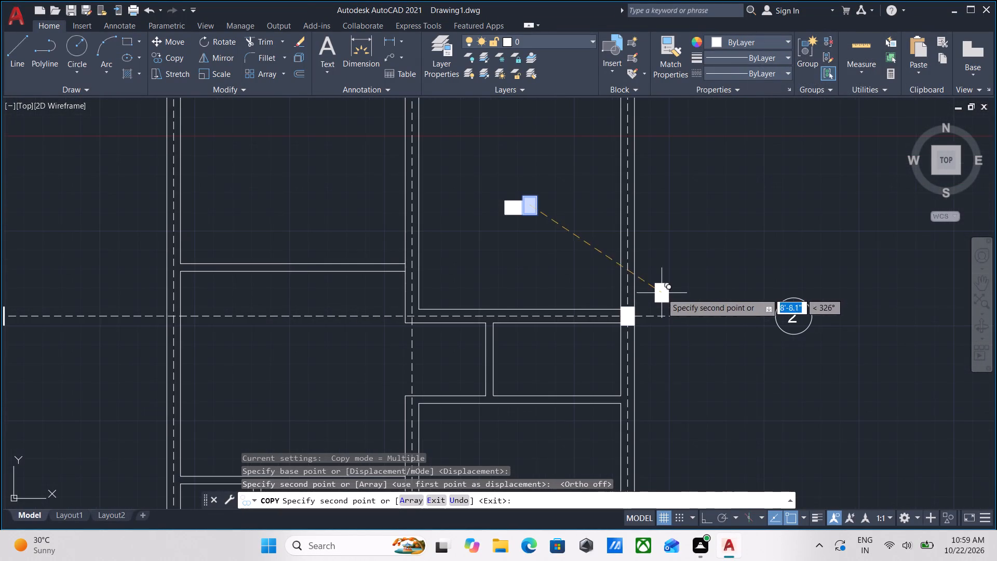
{"action": "middle_click_drag", "start_coordinate": [661, 293], "coordinate": [671, 243]}
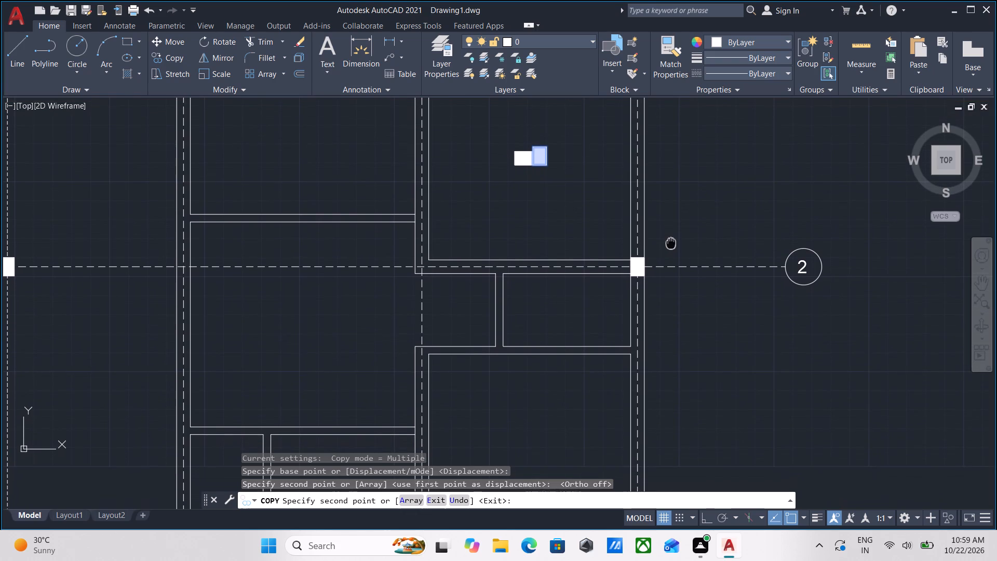
{"action": "middle_click_drag", "start_coordinate": [671, 243], "coordinate": [681, 208]}
{"action": "scroll", "coordinate": [708, 291], "scroll_direction": "down", "scroll_amount": 2}
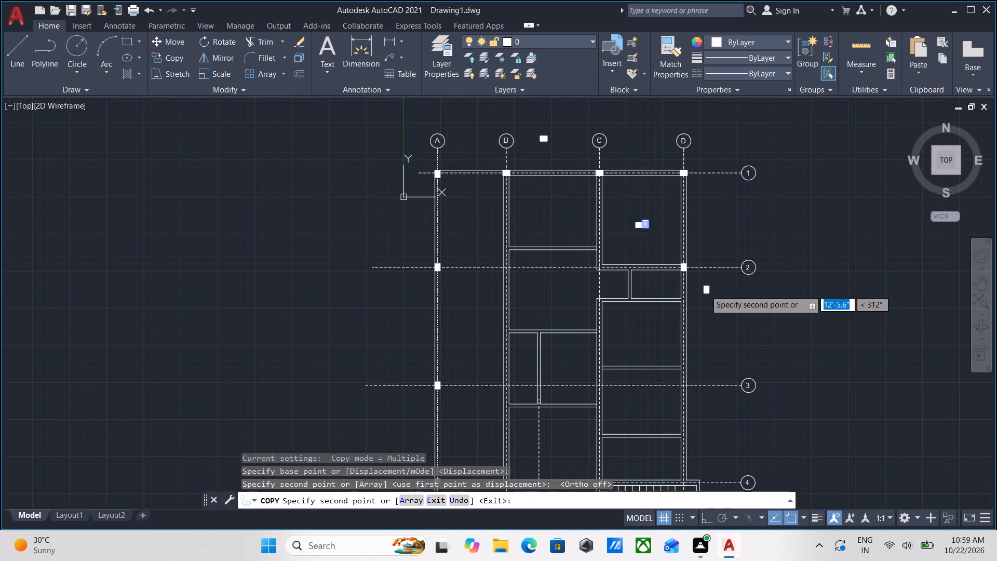
{"action": "scroll", "coordinate": [685, 389], "scroll_direction": "up", "scroll_amount": 3}
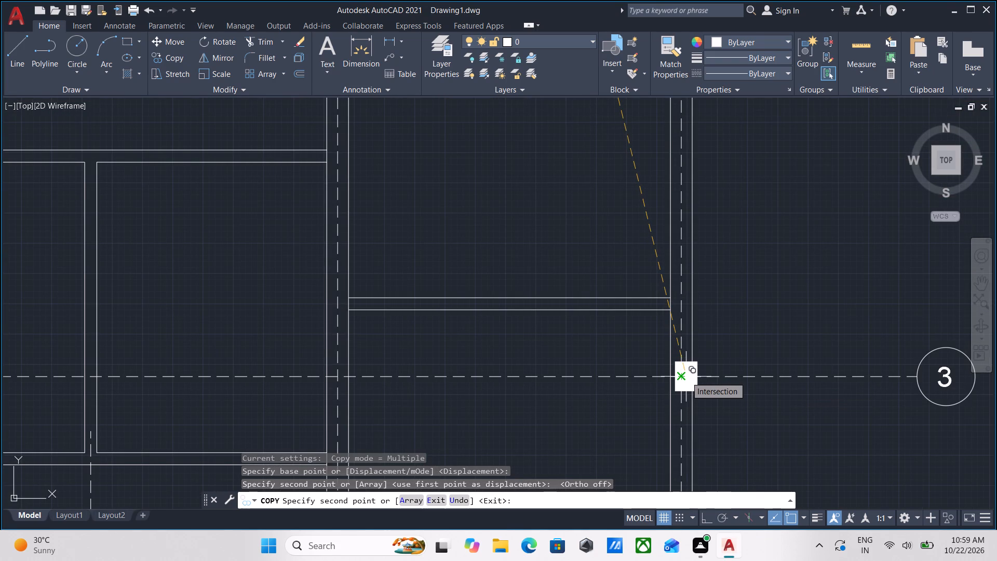
{"action": "left_click", "coordinate": [680, 379]}
{"action": "scroll", "coordinate": [750, 280], "scroll_direction": "down", "scroll_amount": 2}
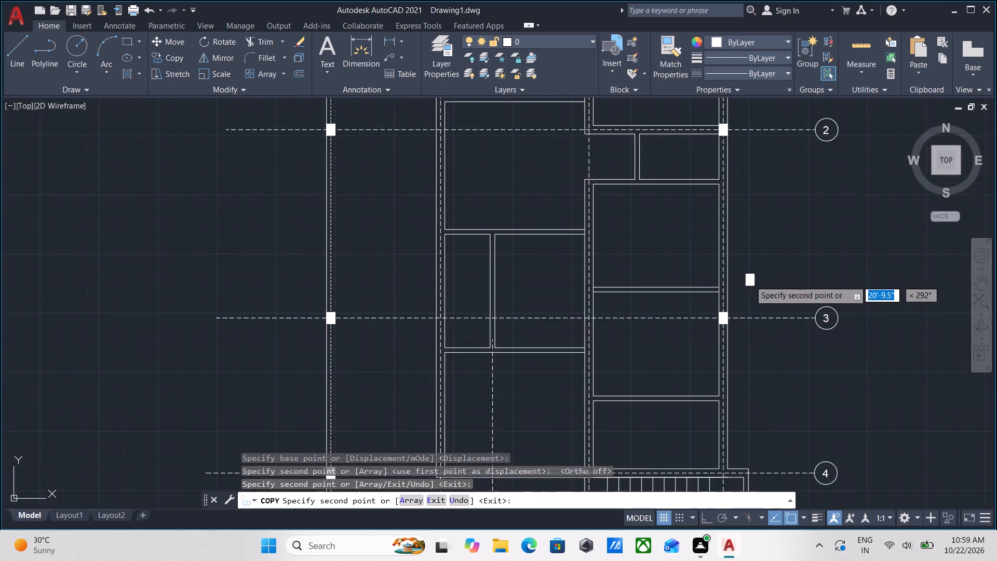
Place another copy of the upright column at the intersection of grids D and 4.
{"action": "middle_click_drag", "start_coordinate": [748, 280], "coordinate": [689, 331]}
{"action": "scroll", "coordinate": [702, 322], "scroll_direction": "down", "scroll_amount": 1}
{"action": "middle_click_drag", "start_coordinate": [702, 322], "coordinate": [680, 352]}
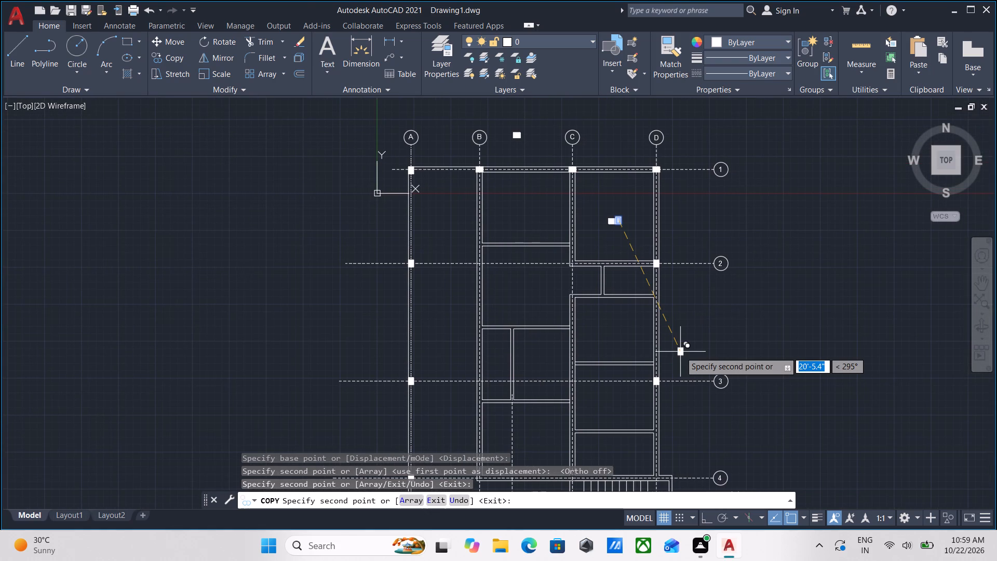
{"action": "middle_click_drag", "start_coordinate": [686, 345], "coordinate": [657, 177]}
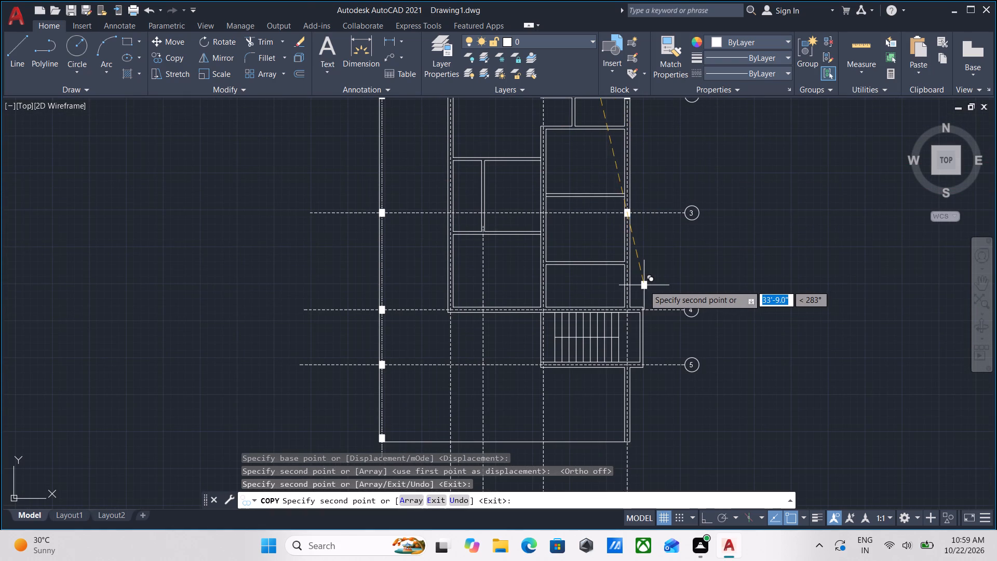
{"action": "scroll", "coordinate": [632, 307], "scroll_direction": "up", "scroll_amount": 3}
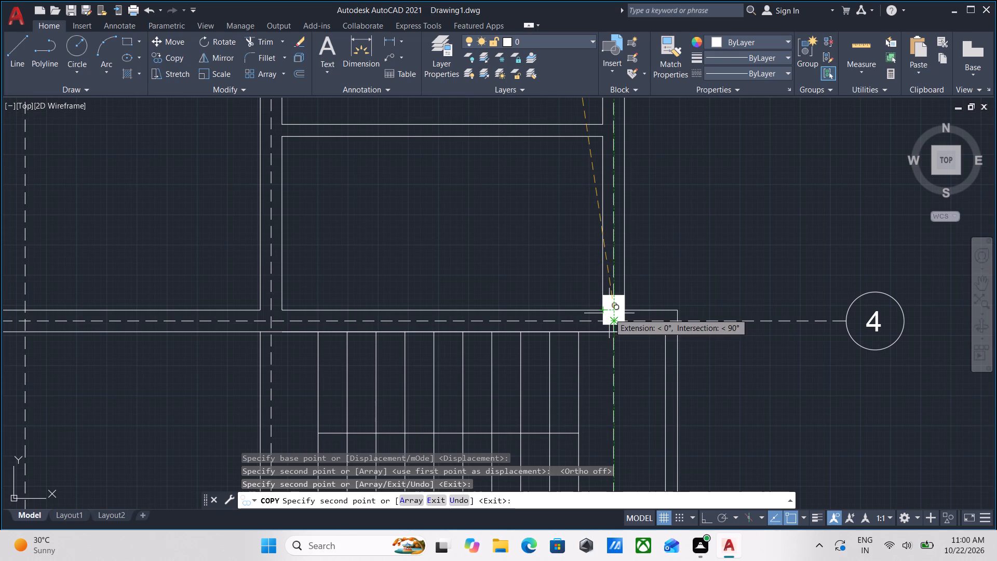
{"action": "scroll", "coordinate": [609, 313], "scroll_direction": "up", "scroll_amount": 2}
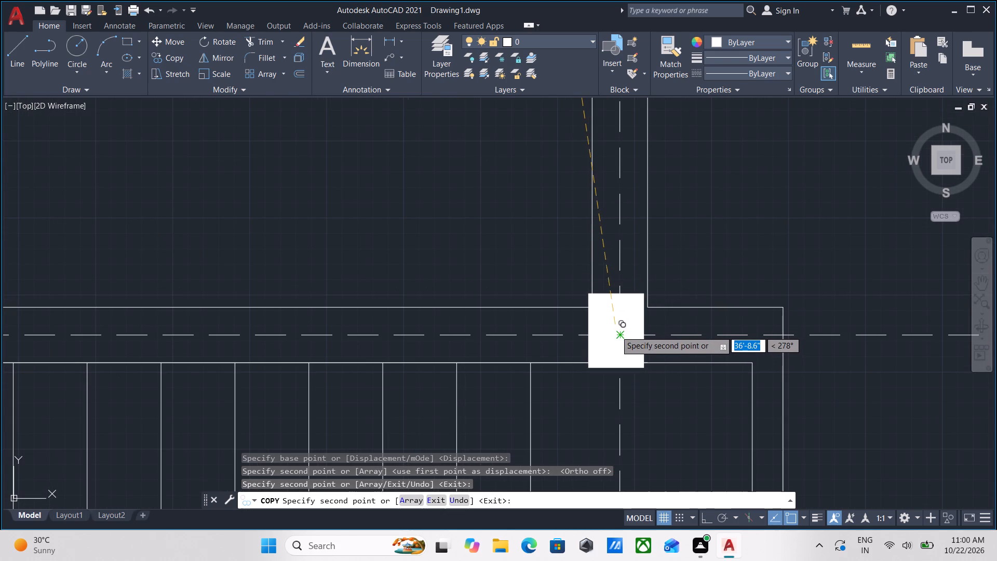
{"action": "left_click", "coordinate": [623, 333]}
Place another copy of the upright column at the intersection of grids D and 5.
{"action": "scroll", "coordinate": [664, 294], "scroll_direction": "down", "scroll_amount": 2}
{"action": "middle_click_drag", "start_coordinate": [664, 294], "coordinate": [588, 292]}
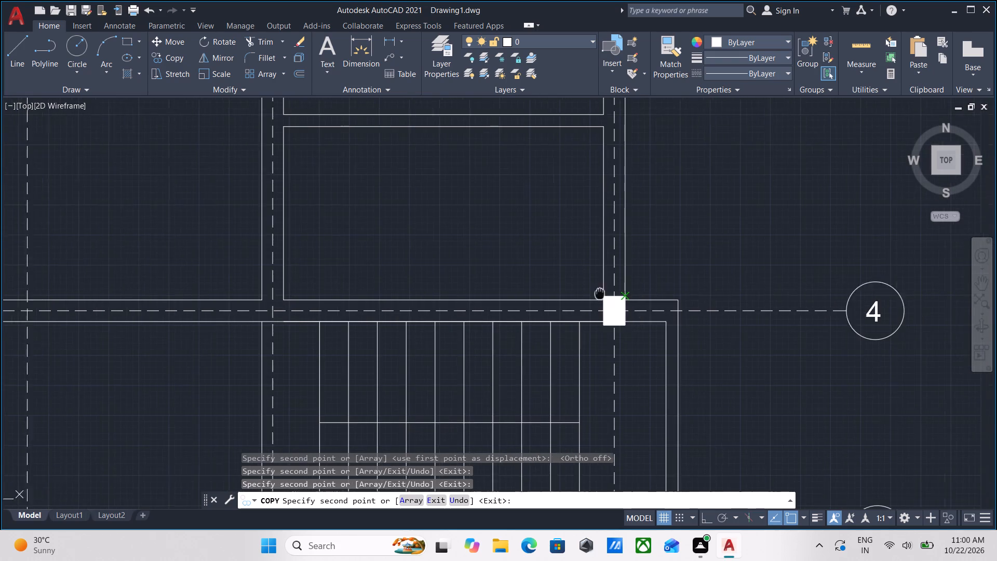
{"action": "middle_click_drag", "start_coordinate": [588, 292], "coordinate": [586, 292]}
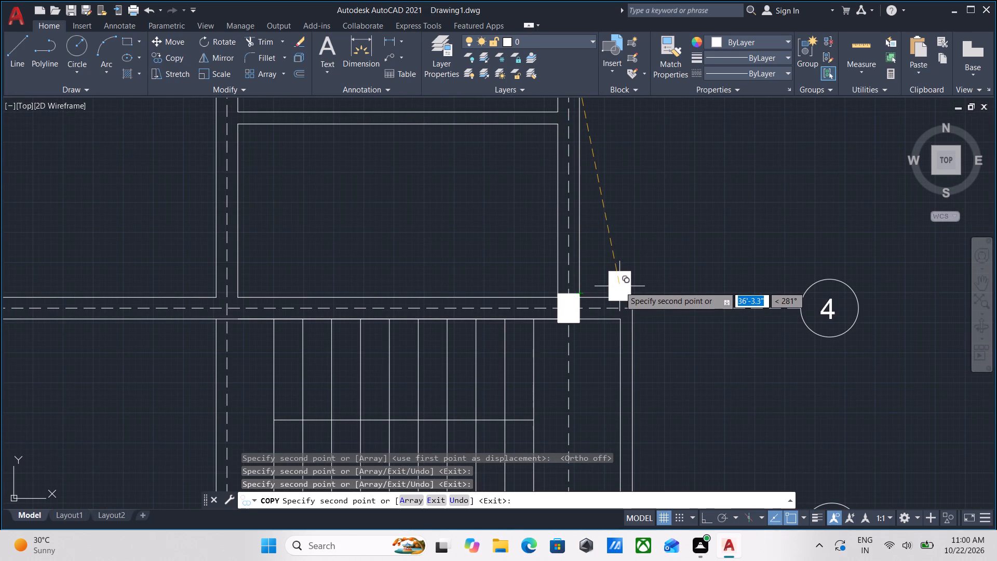
{"action": "middle_click_drag", "start_coordinate": [619, 279], "coordinate": [611, 186]}
{"action": "scroll", "coordinate": [569, 286], "scroll_direction": "down", "scroll_amount": 1}
{"action": "middle_click_drag", "start_coordinate": [569, 286], "coordinate": [559, 218]}
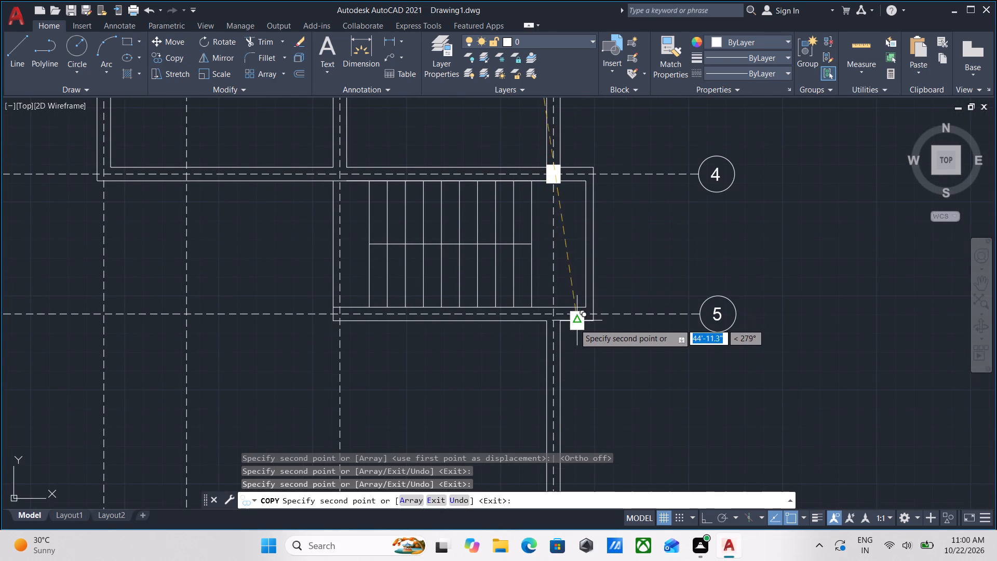
{"action": "scroll", "coordinate": [564, 327], "scroll_direction": "up", "scroll_amount": 3}
{"action": "scroll", "coordinate": [559, 312], "scroll_direction": "down", "scroll_amount": 2}
{"action": "middle_click_drag", "start_coordinate": [557, 309], "coordinate": [580, 278]}
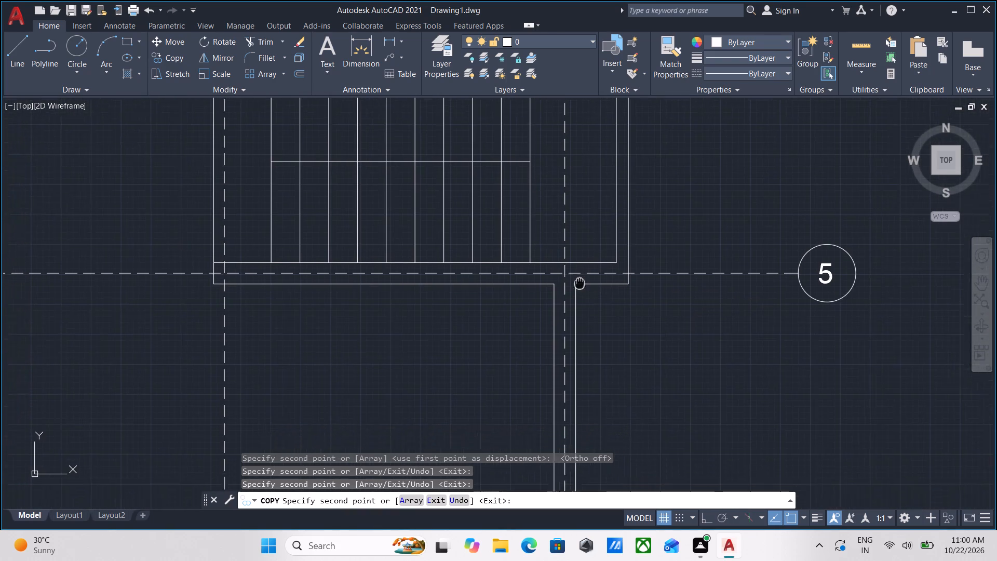
{"action": "middle_click_drag", "start_coordinate": [580, 278], "coordinate": [591, 239]}
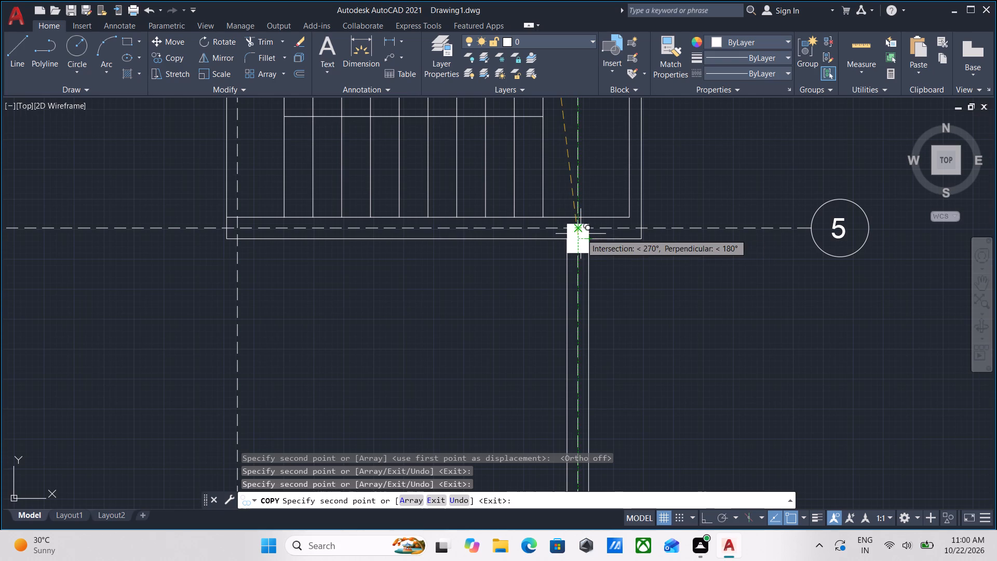
{"action": "scroll", "coordinate": [581, 234], "scroll_direction": "up", "scroll_amount": 2}
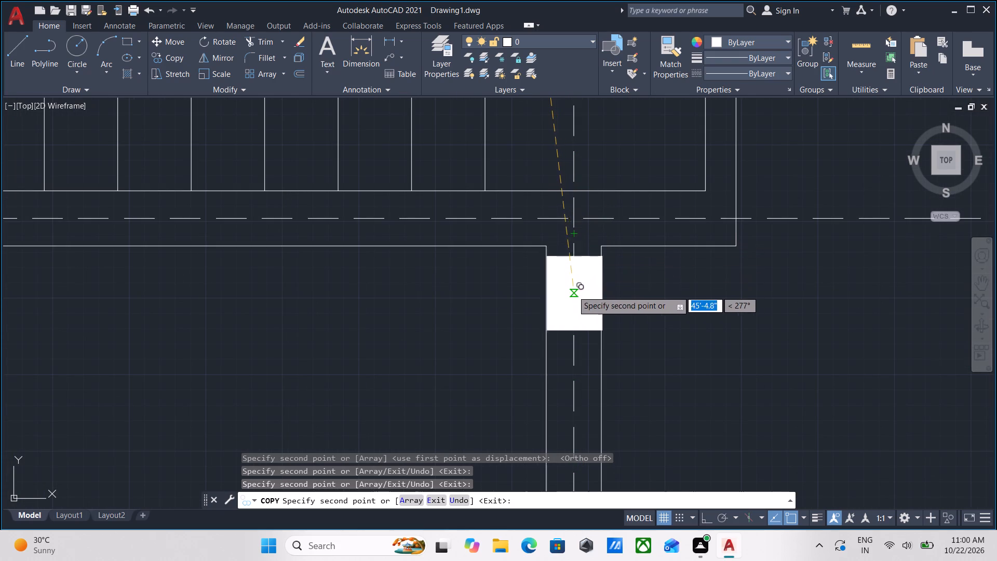
{"action": "left_click", "coordinate": [574, 215]}
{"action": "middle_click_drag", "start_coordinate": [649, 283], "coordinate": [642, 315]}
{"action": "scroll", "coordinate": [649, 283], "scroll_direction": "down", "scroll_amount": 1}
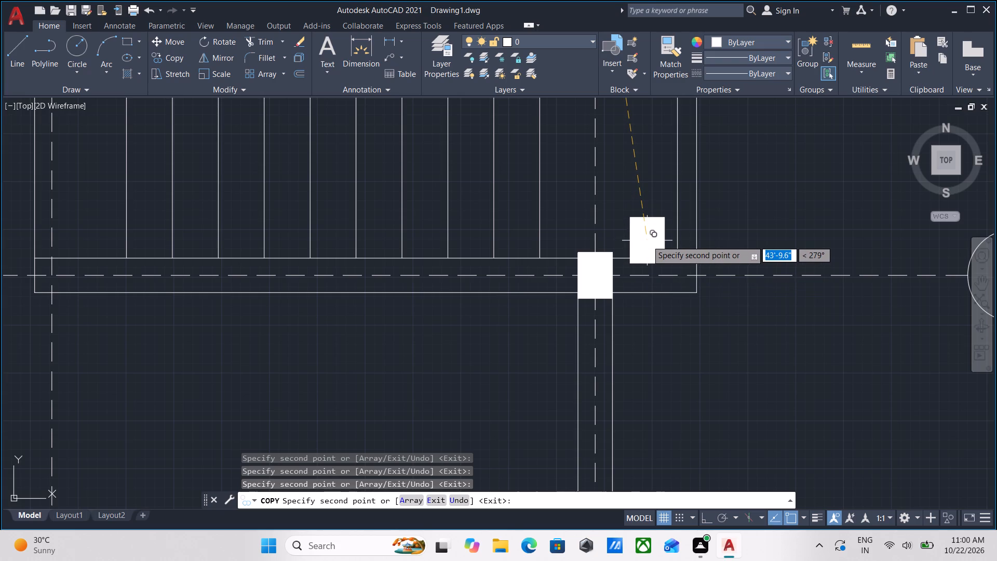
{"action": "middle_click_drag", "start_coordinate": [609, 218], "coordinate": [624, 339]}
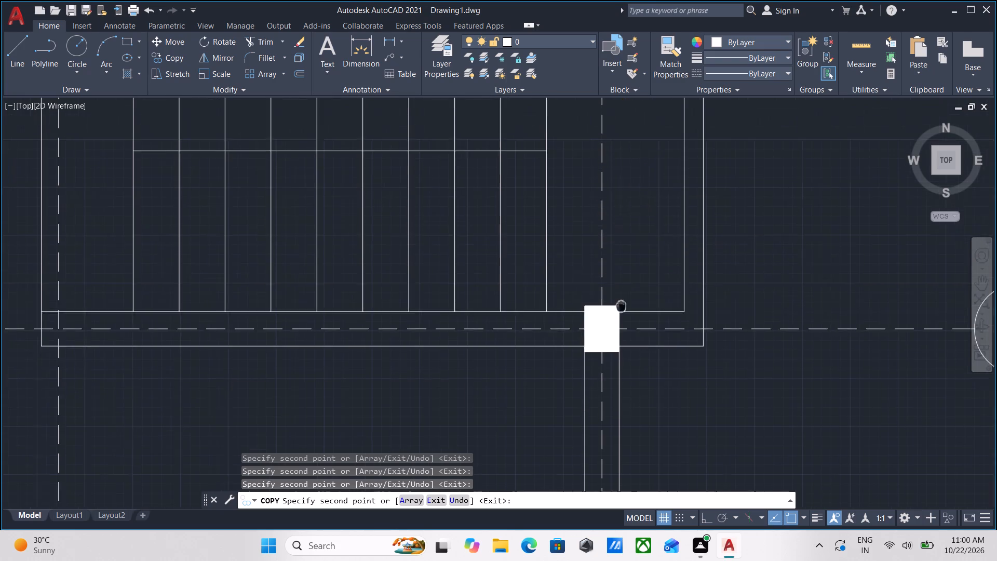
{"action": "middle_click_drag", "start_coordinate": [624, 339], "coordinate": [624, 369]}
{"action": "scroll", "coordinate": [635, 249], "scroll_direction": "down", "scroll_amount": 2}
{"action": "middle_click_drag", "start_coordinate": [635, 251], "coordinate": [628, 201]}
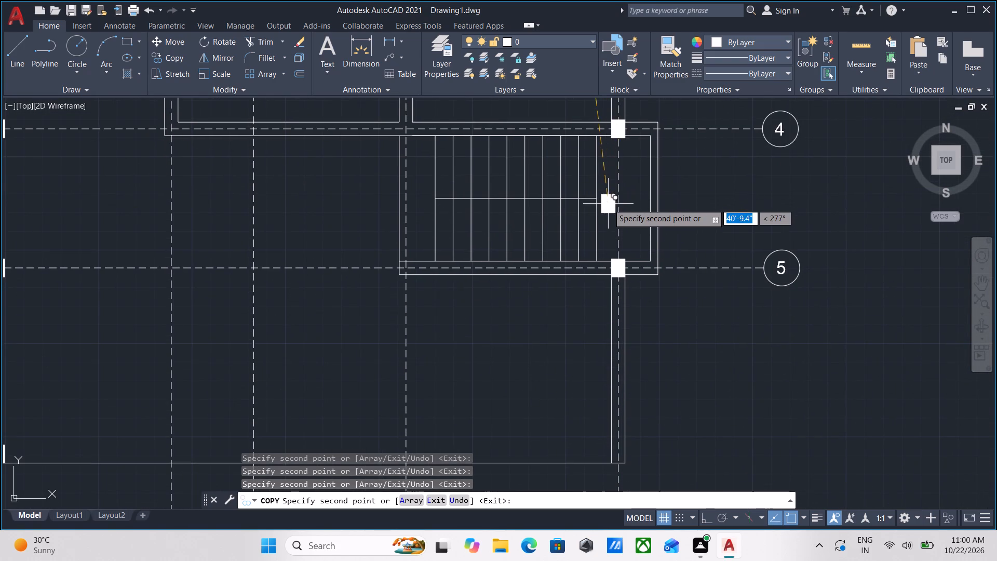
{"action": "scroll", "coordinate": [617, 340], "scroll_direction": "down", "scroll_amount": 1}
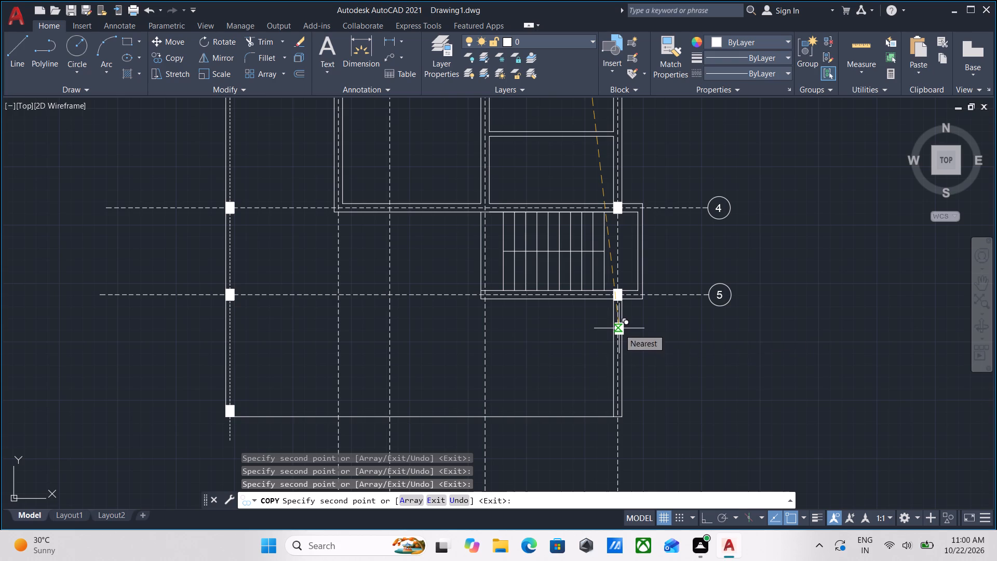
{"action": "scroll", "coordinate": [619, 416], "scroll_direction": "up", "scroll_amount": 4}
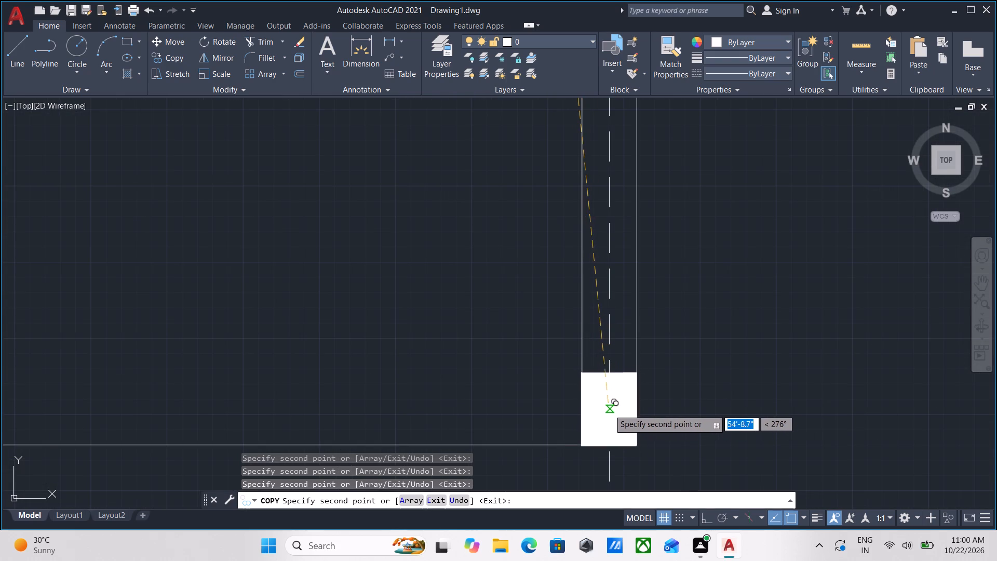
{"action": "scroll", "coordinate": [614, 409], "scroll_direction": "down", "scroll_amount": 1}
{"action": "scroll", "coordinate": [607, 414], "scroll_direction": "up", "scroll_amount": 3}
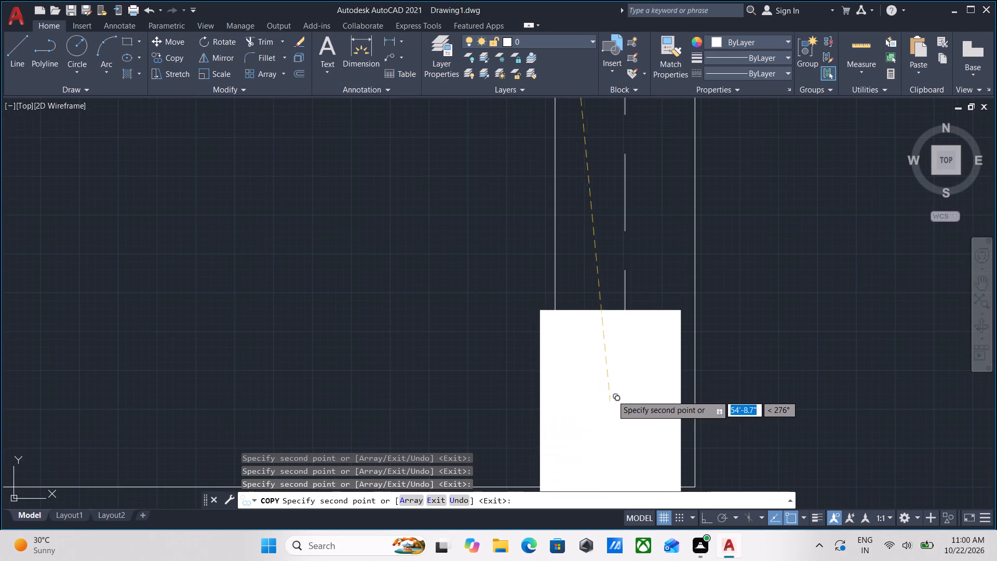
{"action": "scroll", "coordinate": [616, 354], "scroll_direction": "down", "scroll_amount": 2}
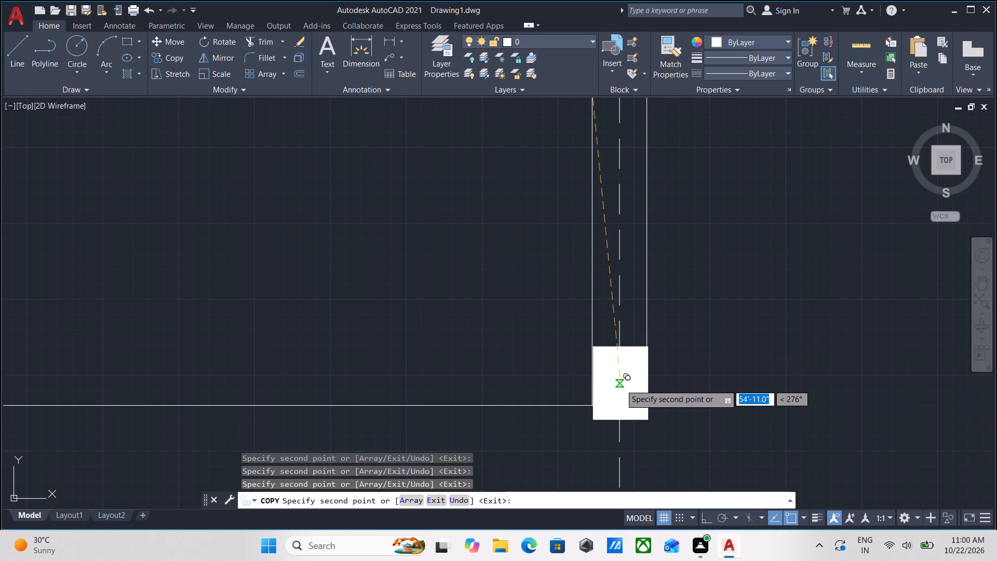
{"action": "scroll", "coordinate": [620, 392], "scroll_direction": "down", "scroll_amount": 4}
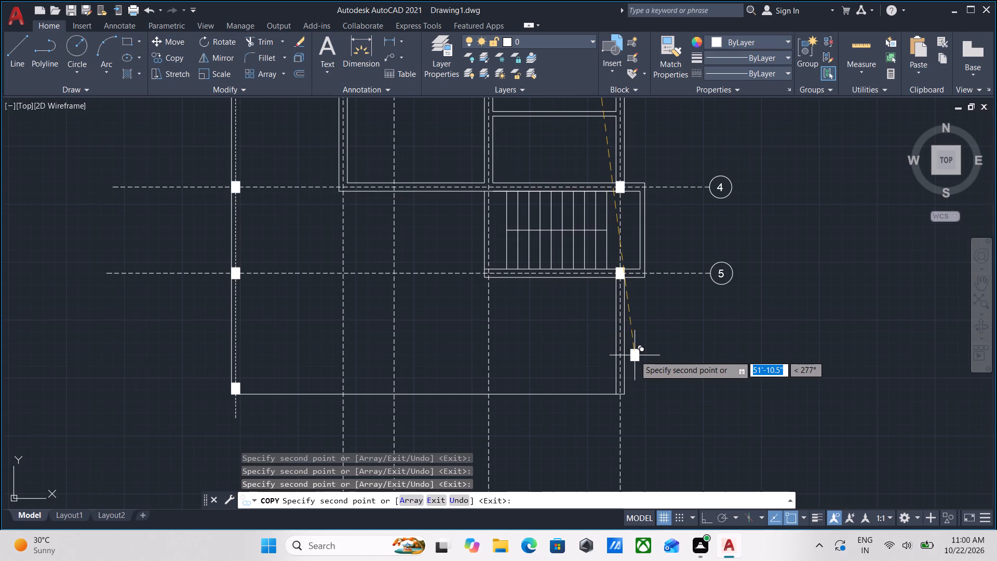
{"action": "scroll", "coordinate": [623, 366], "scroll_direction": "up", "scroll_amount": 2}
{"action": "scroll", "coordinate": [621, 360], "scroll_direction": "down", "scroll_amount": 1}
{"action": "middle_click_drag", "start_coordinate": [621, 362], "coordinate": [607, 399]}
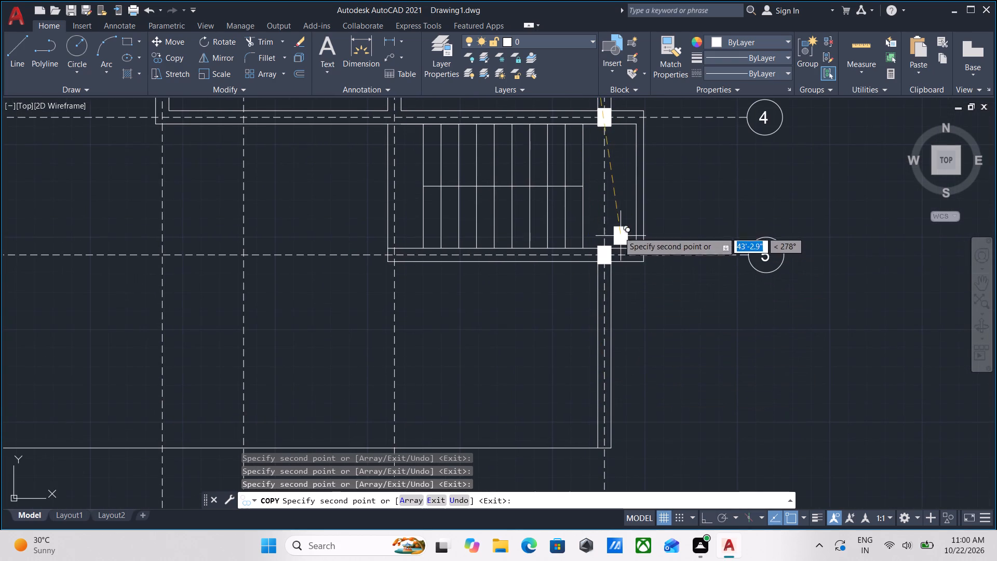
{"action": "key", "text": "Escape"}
Copy the column at grids D and 5 from its southeast corner to the plan's southeast outer wall corner, with Ortho on, and end Copy.
{"action": "scroll", "coordinate": [617, 231], "scroll_direction": "up", "scroll_amount": 2}
{"action": "scroll", "coordinate": [592, 289], "scroll_direction": "up", "scroll_amount": 2}
{"action": "left_click", "coordinate": [608, 221]}
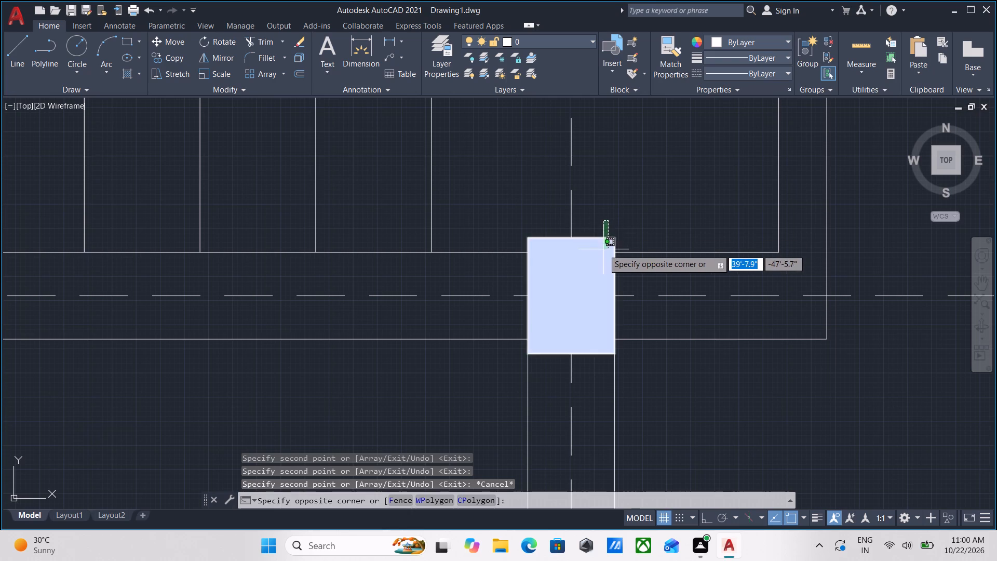
{"action": "left_click", "coordinate": [603, 249]}
{"action": "middle_click_drag", "start_coordinate": [618, 233], "coordinate": [628, 218]}
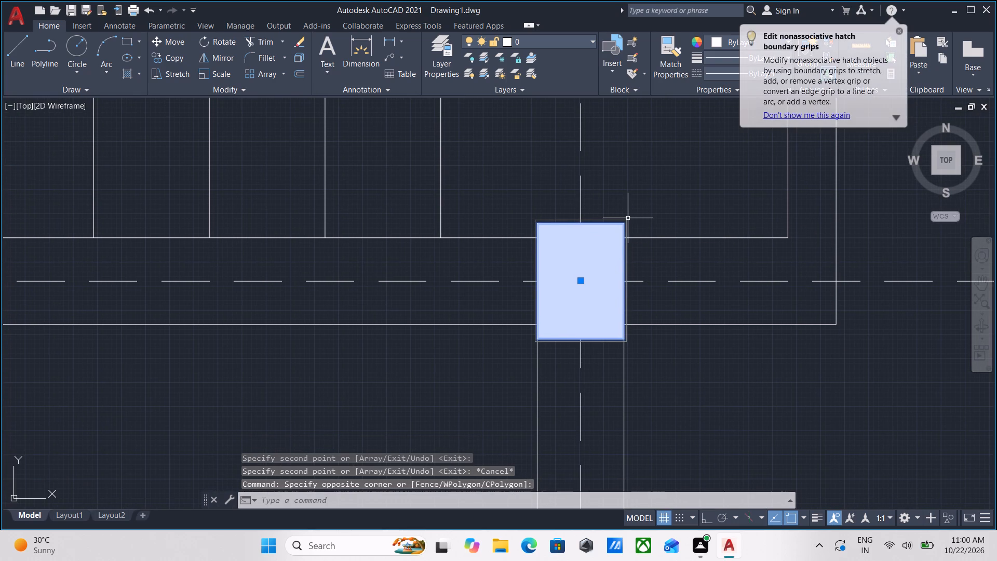
{"action": "type", "text": "CO"}
{"action": "key", "text": "Return"}
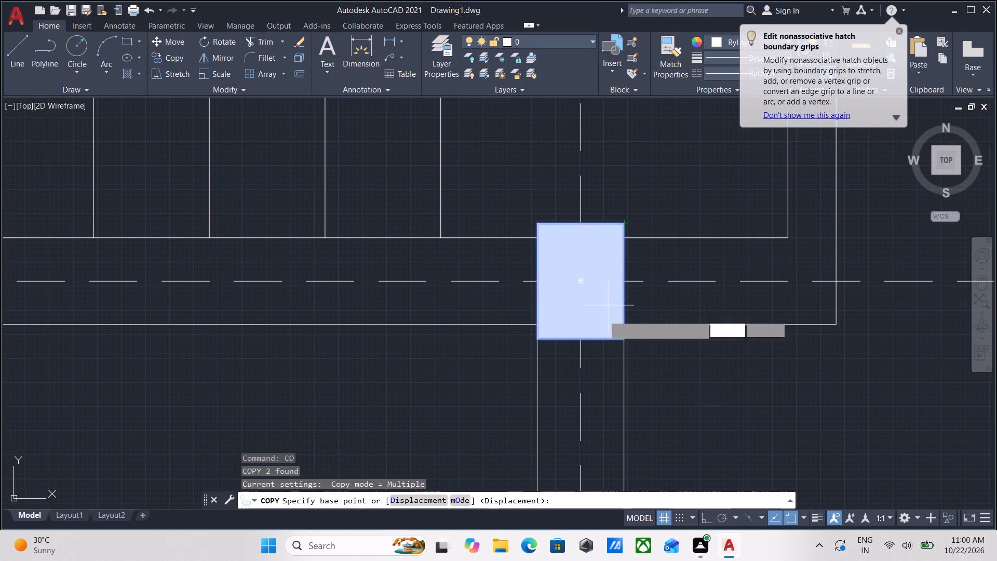
{"action": "scroll", "coordinate": [605, 336], "scroll_direction": "up", "scroll_amount": 2}
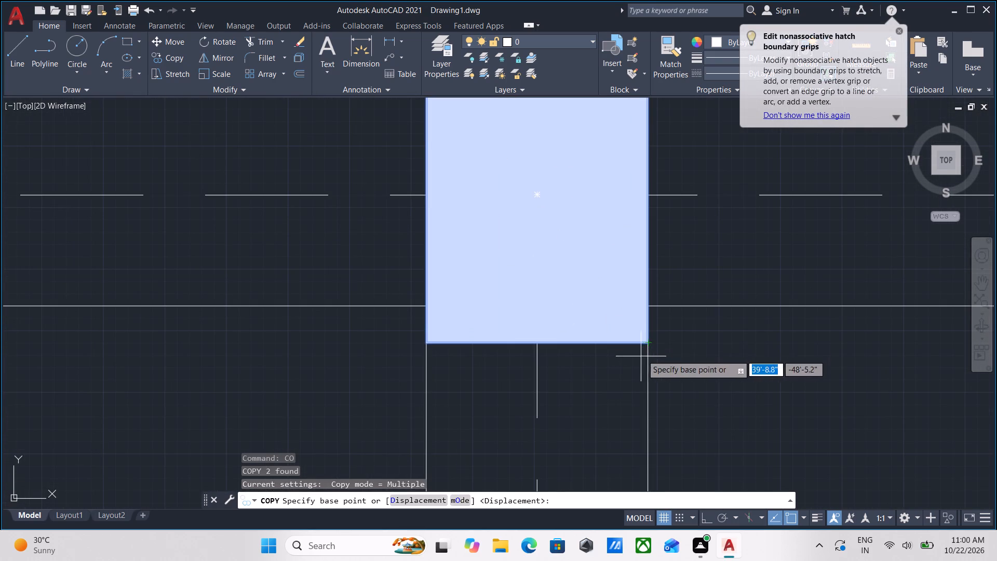
{"action": "left_click", "coordinate": [646, 347]}
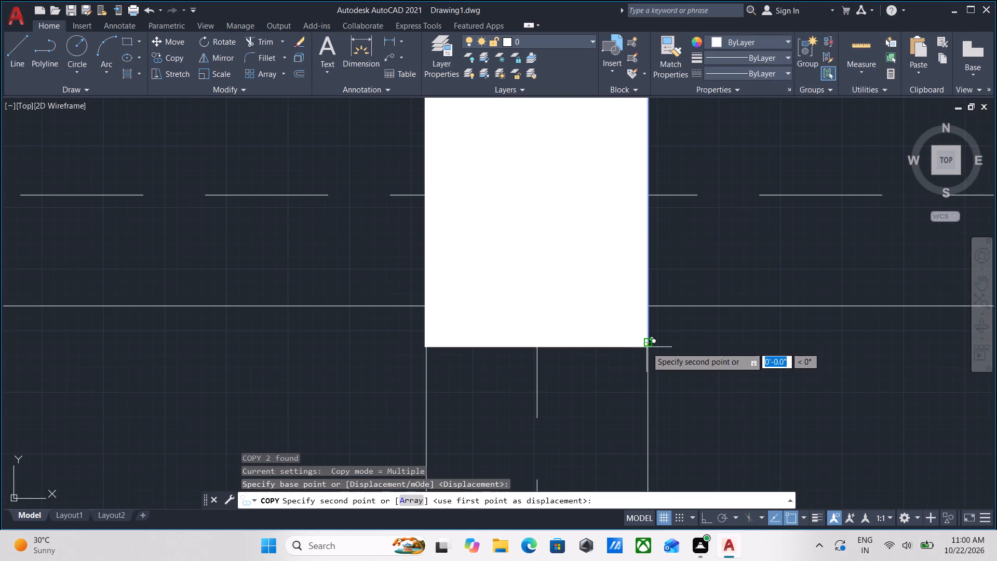
{"action": "scroll", "coordinate": [644, 377], "scroll_direction": "down", "scroll_amount": 1}
{"action": "middle_click_drag", "start_coordinate": [644, 377], "coordinate": [607, 122]}
{"action": "scroll", "coordinate": [613, 292], "scroll_direction": "down", "scroll_amount": 1}
{"action": "middle_click_drag", "start_coordinate": [613, 292], "coordinate": [592, 108]}
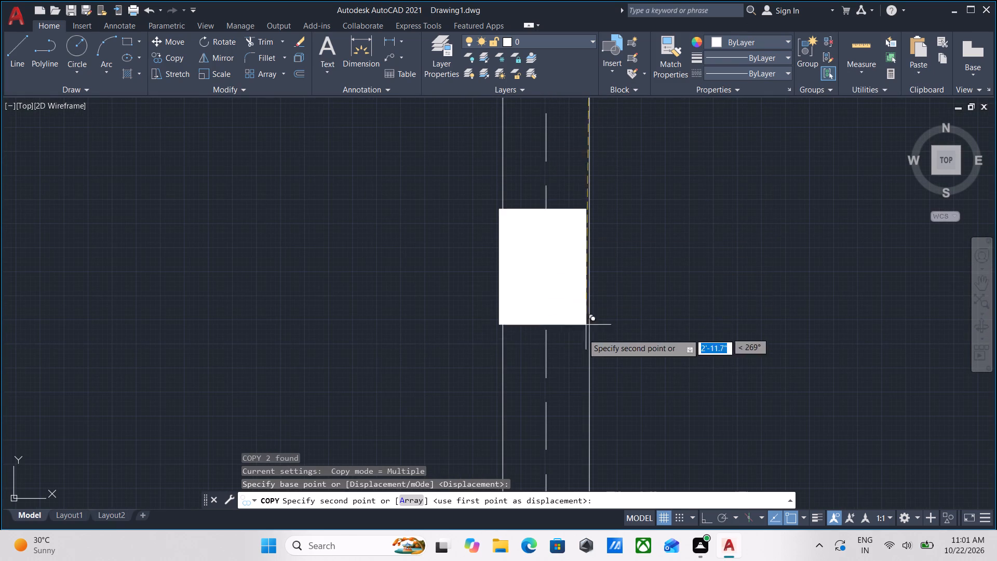
{"action": "key", "text": "F8"}
{"action": "scroll", "coordinate": [576, 352], "scroll_direction": "down", "scroll_amount": 1}
{"action": "middle_click_drag", "start_coordinate": [576, 352], "coordinate": [567, 158]}
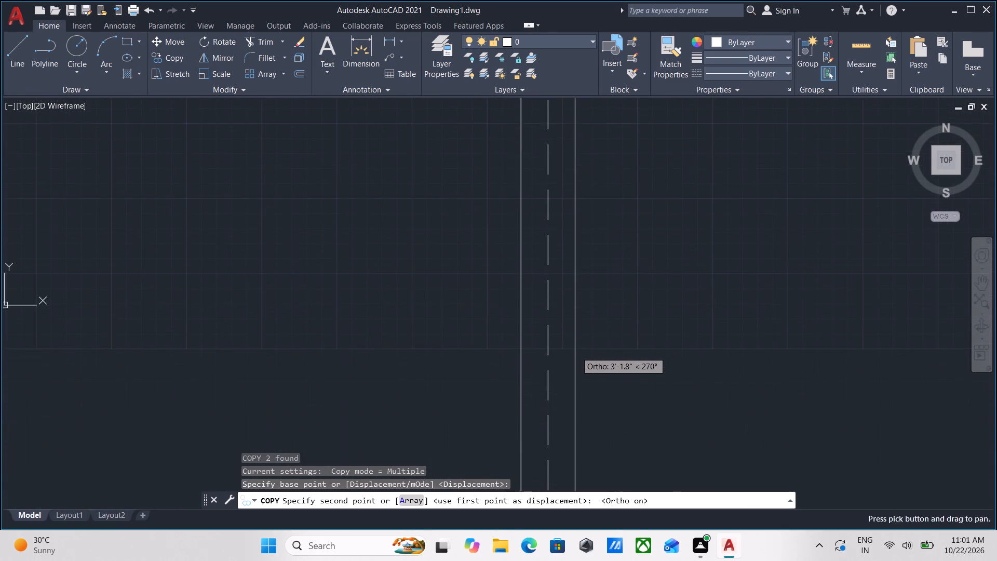
{"action": "scroll", "coordinate": [604, 265], "scroll_direction": "down", "scroll_amount": 1}
{"action": "middle_click_drag", "start_coordinate": [604, 265], "coordinate": [571, 116]}
{"action": "scroll", "coordinate": [556, 365], "scroll_direction": "up", "scroll_amount": 2}
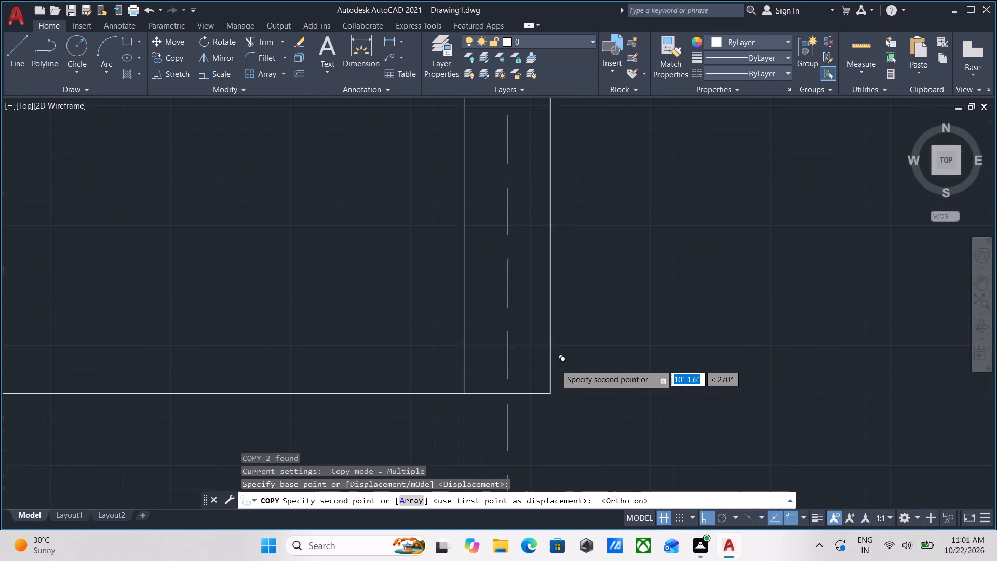
{"action": "left_click", "coordinate": [548, 396]}
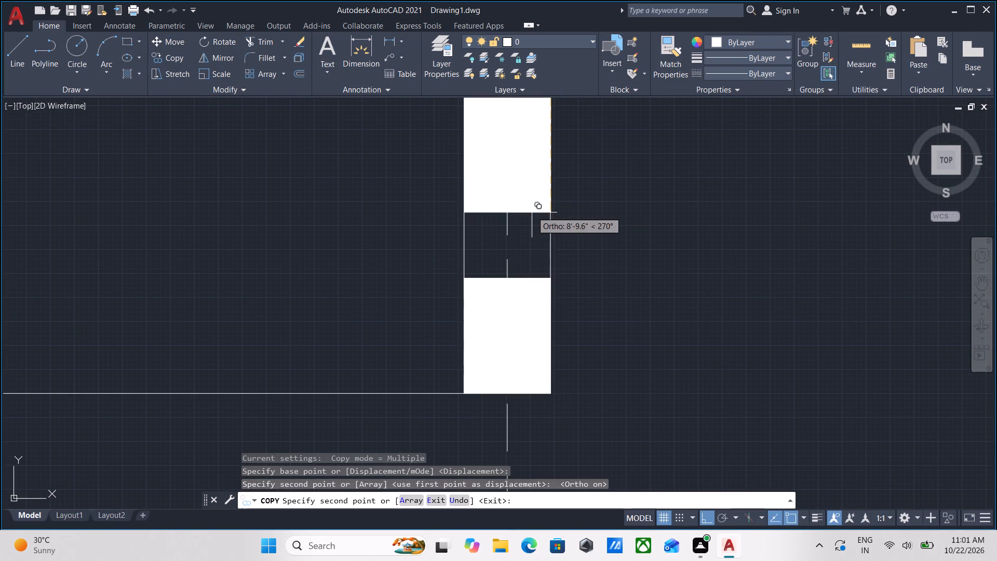
{"action": "middle_click_drag", "start_coordinate": [532, 209], "coordinate": [535, 314]}
{"action": "scroll", "coordinate": [533, 307], "scroll_direction": "down", "scroll_amount": 4}
{"action": "middle_click_drag", "start_coordinate": [550, 270], "coordinate": [552, 368]}
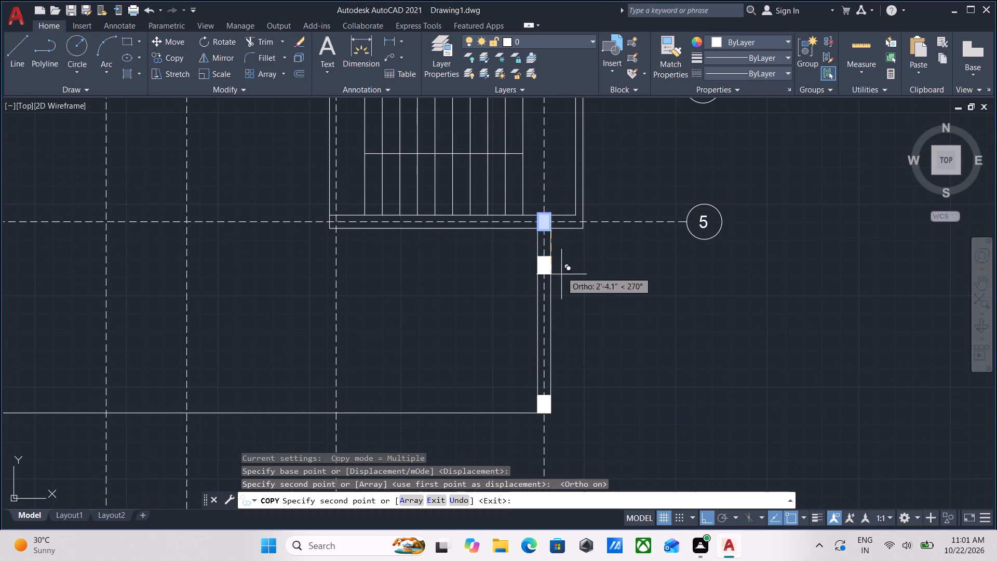
{"action": "scroll", "coordinate": [564, 194], "scroll_direction": "up", "scroll_amount": 2}
{"action": "key", "text": "Escape"}
Move the column at grids D and 5 straight down so its top edge is flush with grid 5's upper wall line.
{"action": "scroll", "coordinate": [540, 256], "scroll_direction": "up", "scroll_amount": 2}
{"action": "left_click", "coordinate": [523, 205]}
{"action": "left_click", "coordinate": [506, 235]}
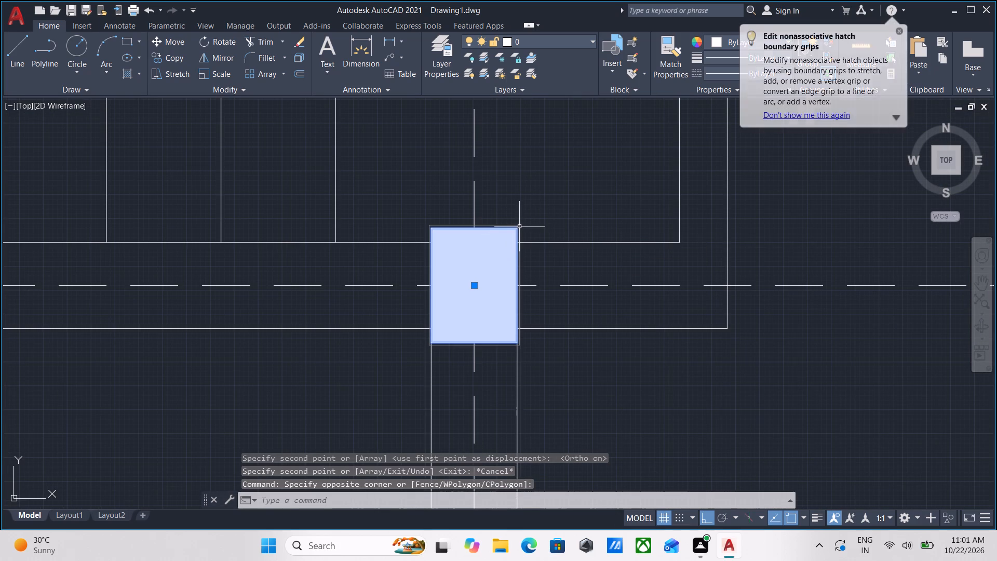
{"action": "key", "text": "m"}
{"action": "key", "text": "Return"}
{"action": "scroll", "coordinate": [520, 229], "scroll_direction": "up", "scroll_amount": 1}
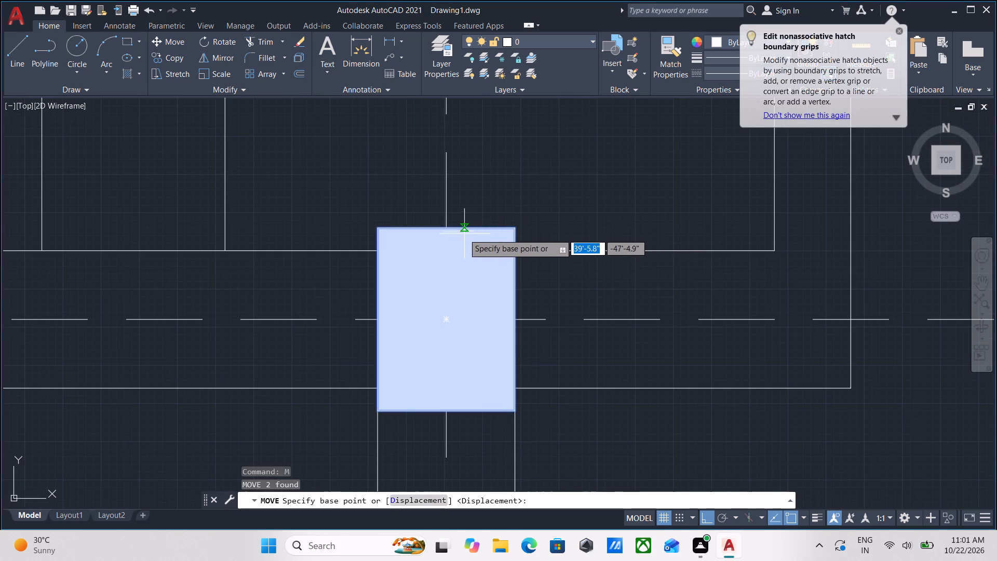
{"action": "left_click", "coordinate": [514, 228]}
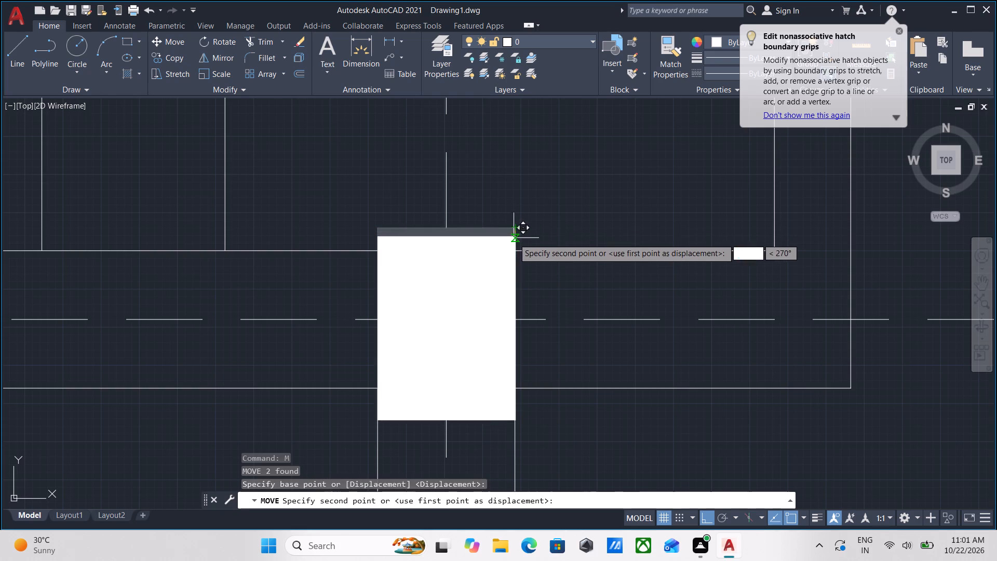
{"action": "left_click", "coordinate": [515, 254]}
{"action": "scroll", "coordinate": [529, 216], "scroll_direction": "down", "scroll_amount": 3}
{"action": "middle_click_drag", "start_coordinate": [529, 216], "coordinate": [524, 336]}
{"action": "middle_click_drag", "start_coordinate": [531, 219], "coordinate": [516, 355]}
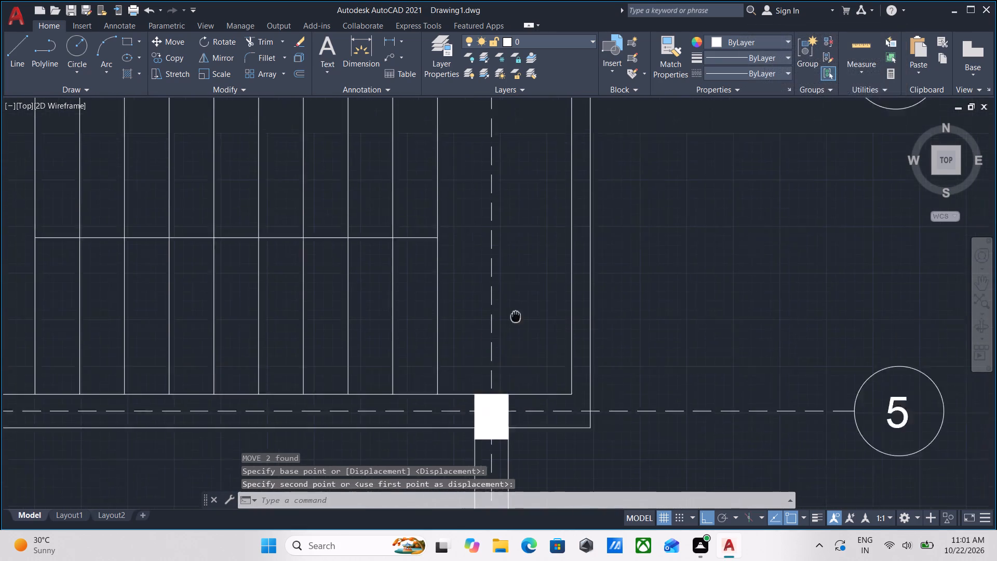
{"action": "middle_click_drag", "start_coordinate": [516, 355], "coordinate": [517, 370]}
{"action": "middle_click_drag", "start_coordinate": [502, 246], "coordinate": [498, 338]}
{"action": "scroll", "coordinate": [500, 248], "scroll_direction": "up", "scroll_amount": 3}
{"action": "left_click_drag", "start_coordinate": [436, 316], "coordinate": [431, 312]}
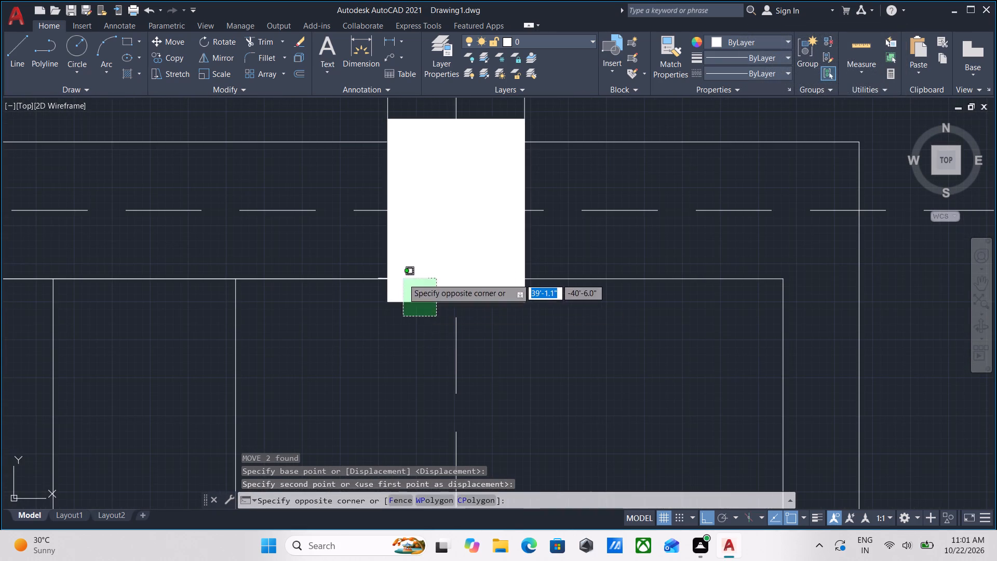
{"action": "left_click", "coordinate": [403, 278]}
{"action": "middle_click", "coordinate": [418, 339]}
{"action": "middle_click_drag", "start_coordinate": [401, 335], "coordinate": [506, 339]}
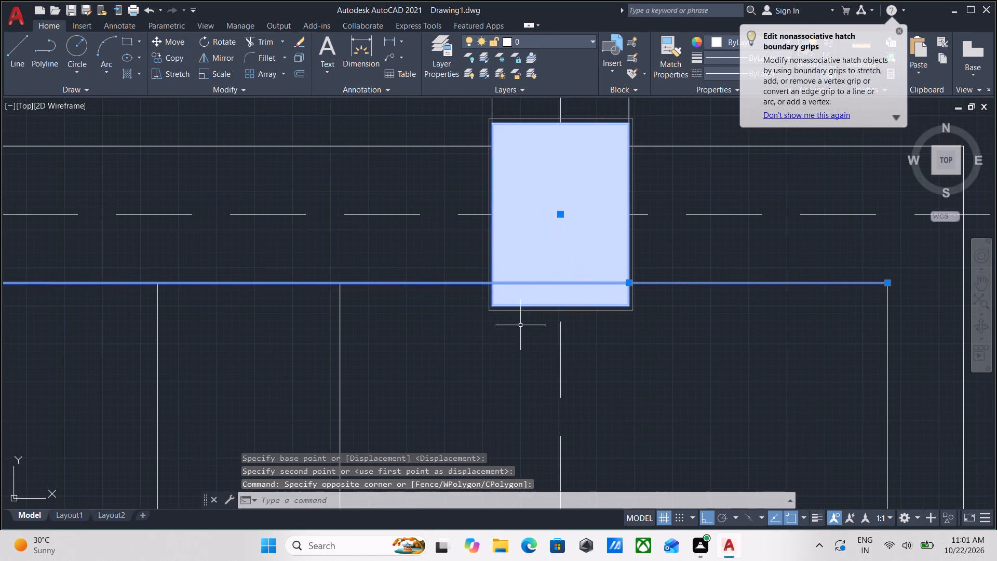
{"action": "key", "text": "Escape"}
Move the column at grids D and 4 straight up about 1.5" so its bottom edge is flush with grid 4's lower wall line.
{"action": "left_click", "coordinate": [519, 325]}
{"action": "left_click", "coordinate": [498, 299]}
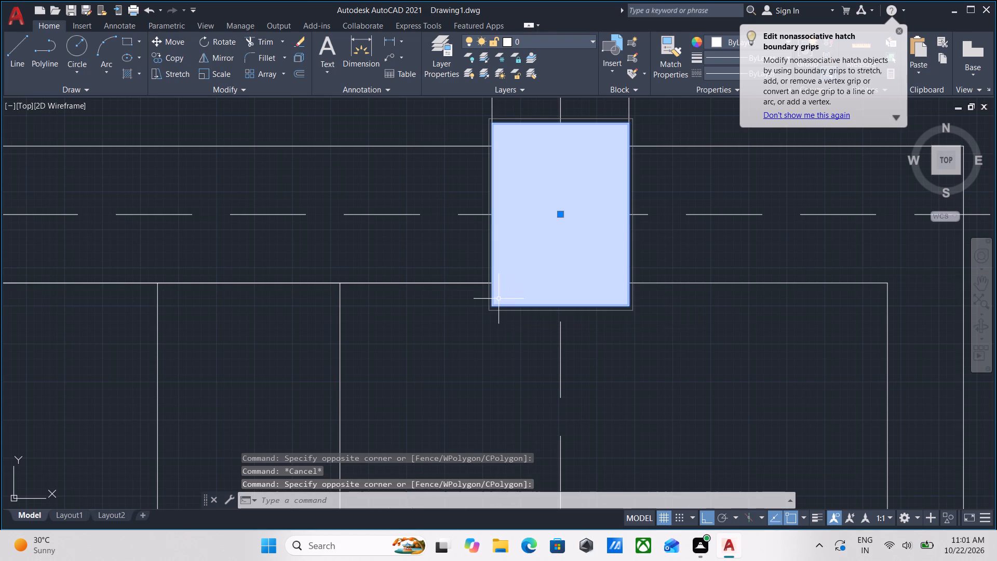
{"action": "key", "text": "m"}
{"action": "key", "text": "Return"}
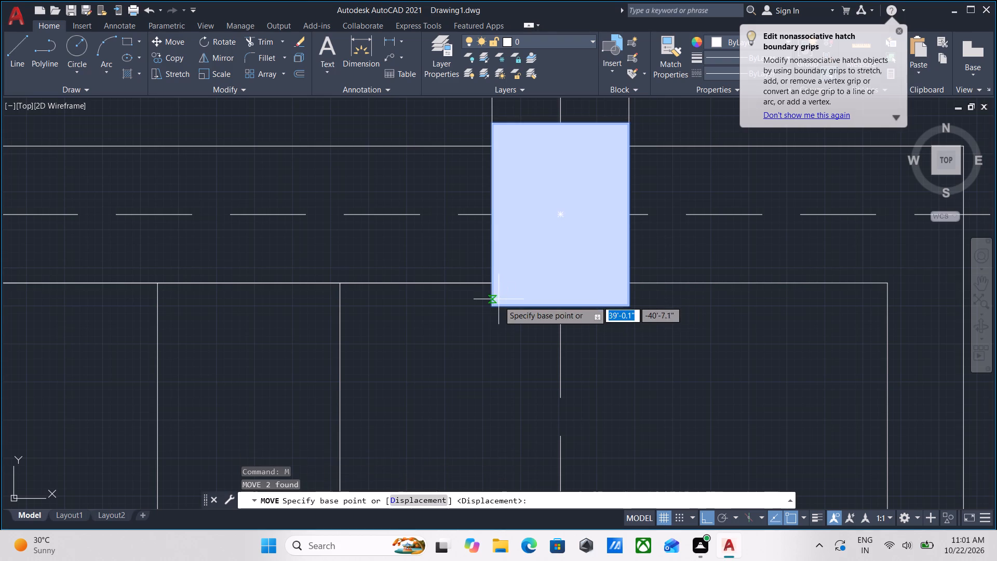
{"action": "scroll", "coordinate": [494, 309], "scroll_direction": "up", "scroll_amount": 2}
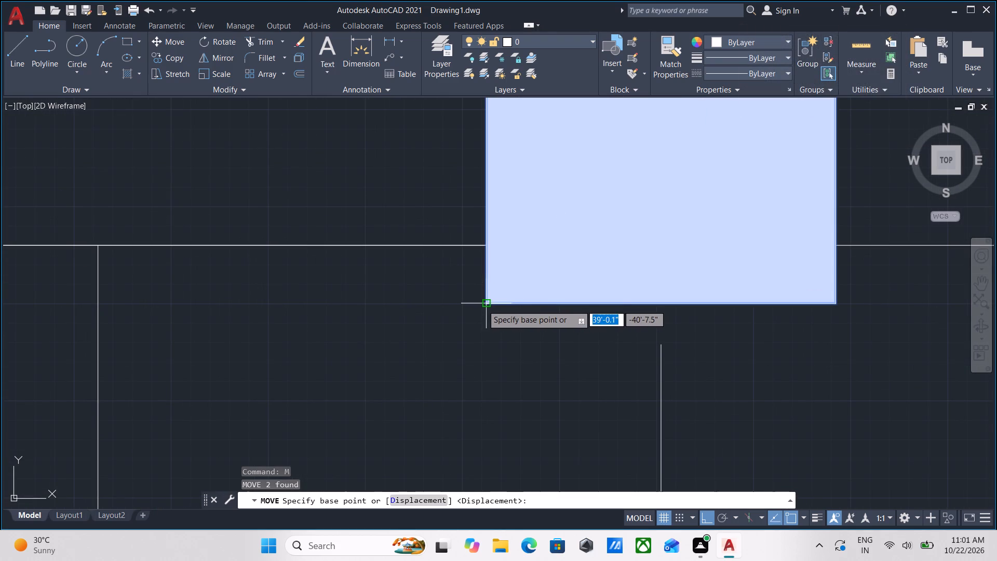
{"action": "left_click", "coordinate": [483, 304]}
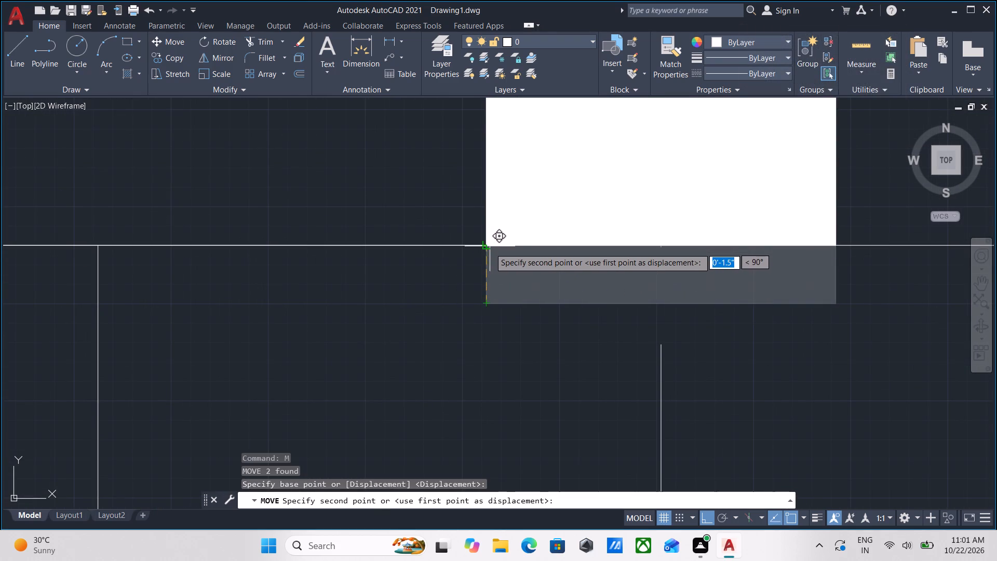
{"action": "left_click", "coordinate": [490, 248]}
Move the column at the plan's southwest corner on grid A straight down so its bottom edge sits on the outer wall line.
{"action": "scroll", "coordinate": [460, 324], "scroll_direction": "down", "scroll_amount": 3}
{"action": "scroll", "coordinate": [495, 347], "scroll_direction": "down", "scroll_amount": 2}
{"action": "middle_click_drag", "start_coordinate": [495, 347], "coordinate": [581, 292]}
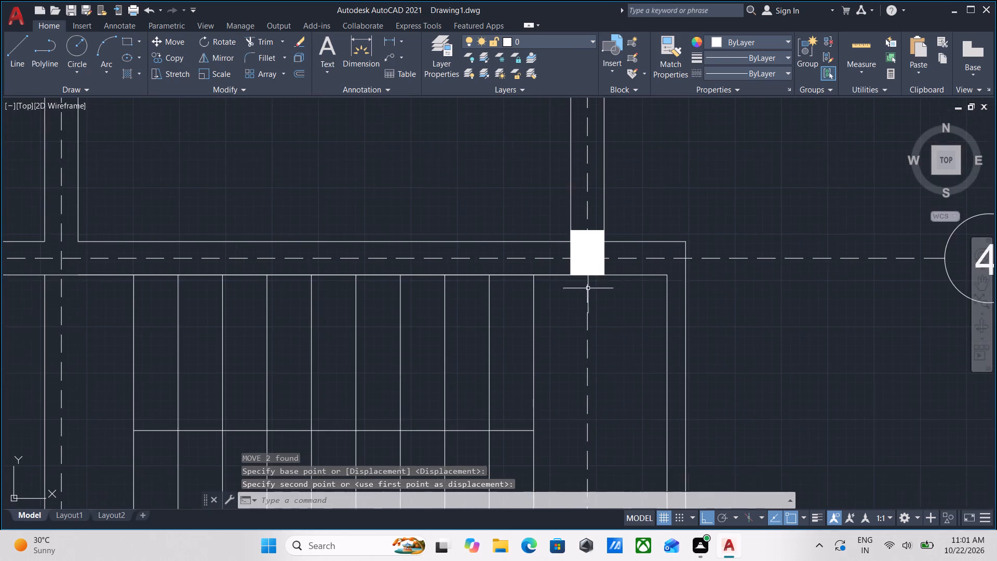
{"action": "scroll", "coordinate": [587, 289], "scroll_direction": "down", "scroll_amount": 3}
{"action": "middle_click_drag", "start_coordinate": [587, 289], "coordinate": [603, 263]}
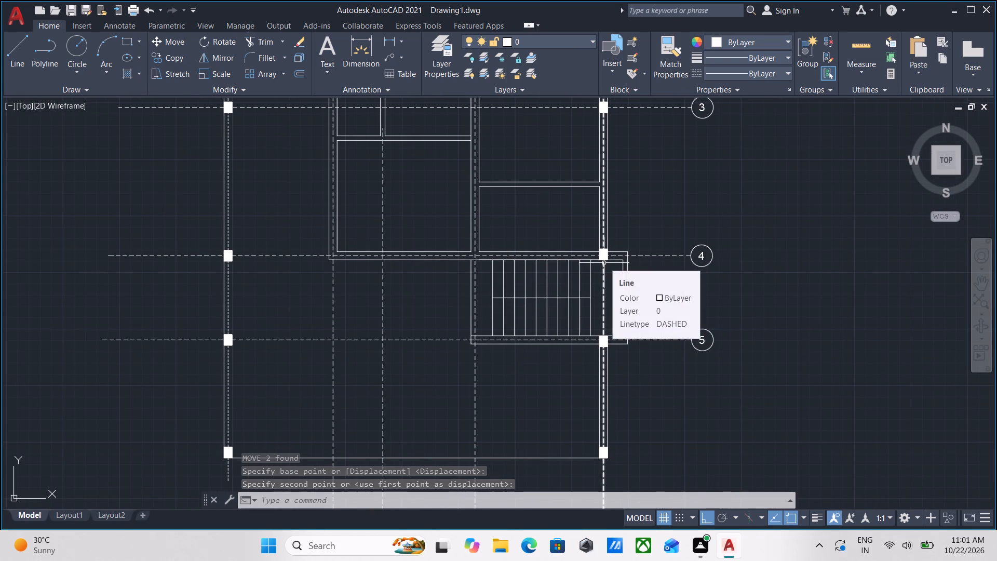
{"action": "middle_click_drag", "start_coordinate": [346, 373], "coordinate": [402, 256]}
{"action": "scroll", "coordinate": [284, 349], "scroll_direction": "up", "scroll_amount": 1}
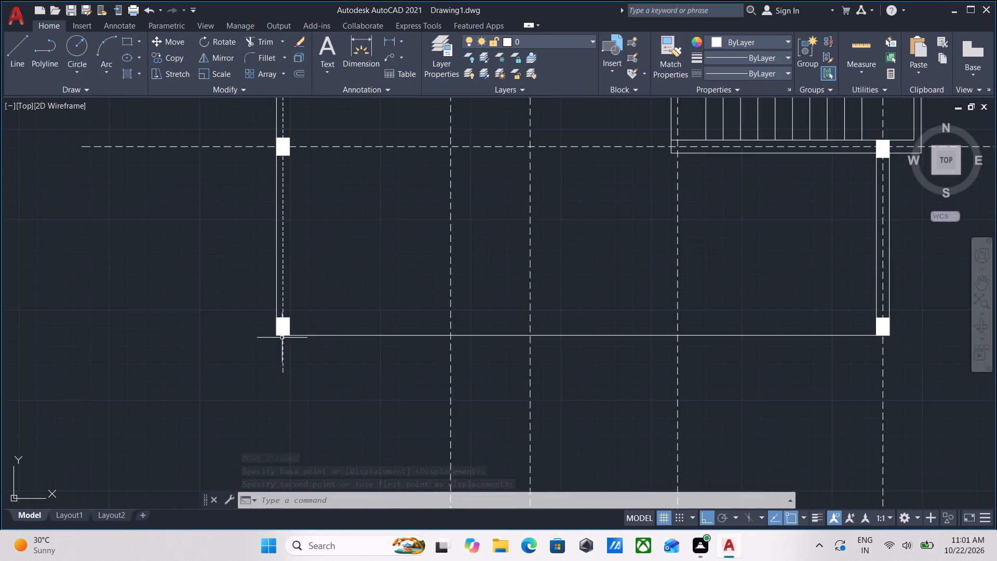
{"action": "scroll", "coordinate": [276, 325], "scroll_direction": "up", "scroll_amount": 6}
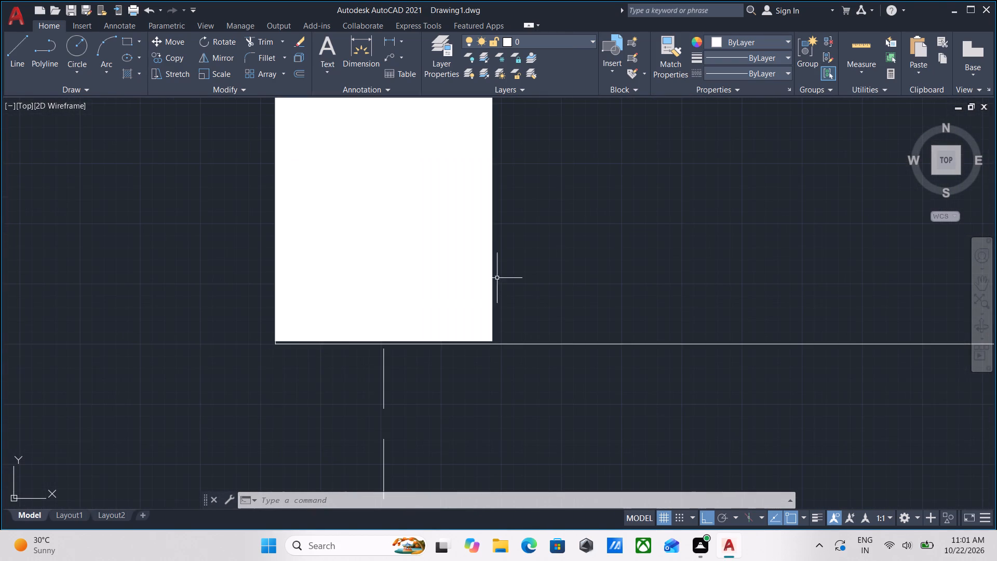
{"action": "left_click", "coordinate": [506, 268]}
{"action": "left_click", "coordinate": [479, 288]}
{"action": "scroll", "coordinate": [327, 329], "scroll_direction": "up", "scroll_amount": 1}
{"action": "middle_click_drag", "start_coordinate": [327, 329], "coordinate": [403, 349]}
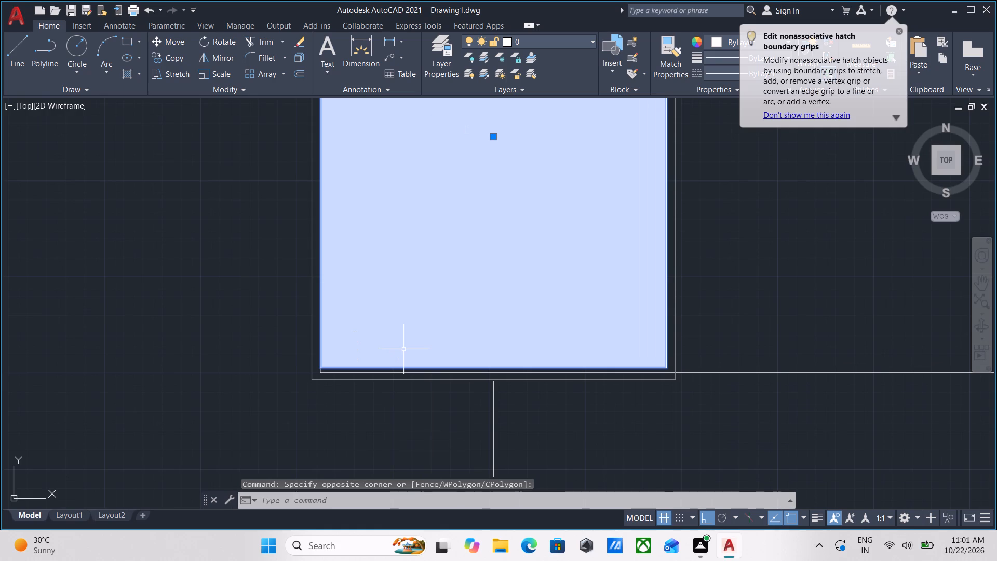
{"action": "key", "text": "m"}
{"action": "key", "text": "Return"}
{"action": "scroll", "coordinate": [287, 380], "scroll_direction": "up", "scroll_amount": 2}
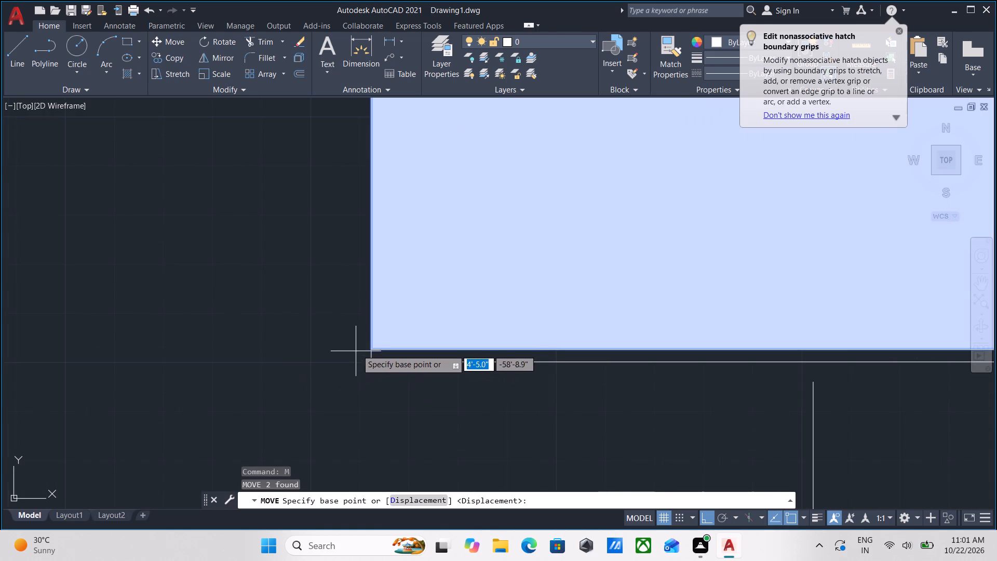
{"action": "left_click", "coordinate": [371, 348]}
{"action": "left_click", "coordinate": [374, 362]}
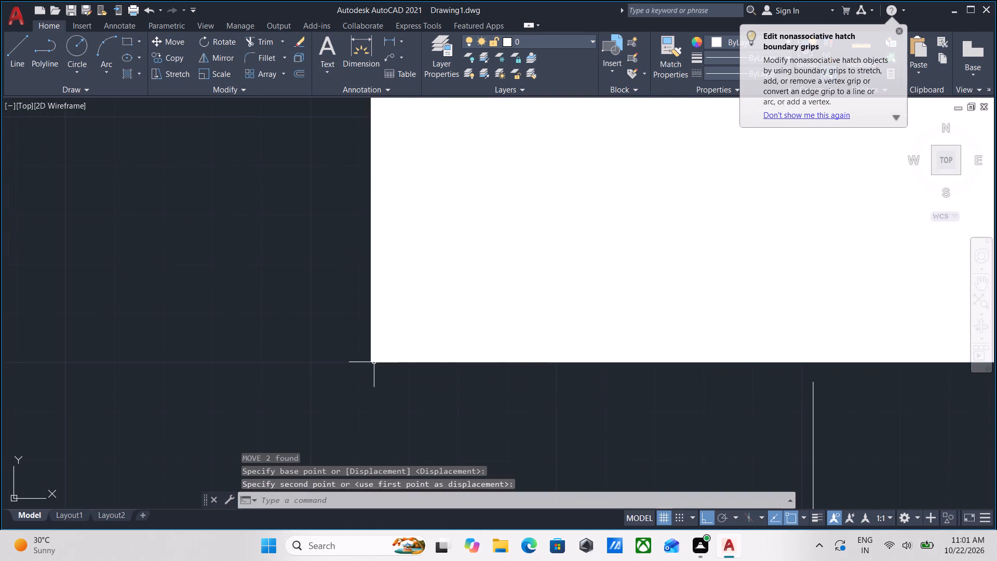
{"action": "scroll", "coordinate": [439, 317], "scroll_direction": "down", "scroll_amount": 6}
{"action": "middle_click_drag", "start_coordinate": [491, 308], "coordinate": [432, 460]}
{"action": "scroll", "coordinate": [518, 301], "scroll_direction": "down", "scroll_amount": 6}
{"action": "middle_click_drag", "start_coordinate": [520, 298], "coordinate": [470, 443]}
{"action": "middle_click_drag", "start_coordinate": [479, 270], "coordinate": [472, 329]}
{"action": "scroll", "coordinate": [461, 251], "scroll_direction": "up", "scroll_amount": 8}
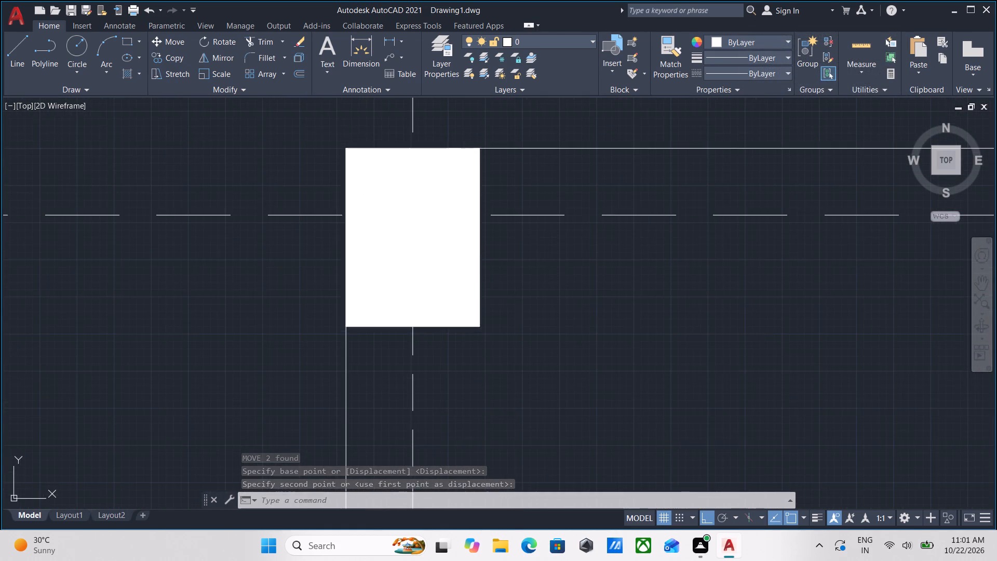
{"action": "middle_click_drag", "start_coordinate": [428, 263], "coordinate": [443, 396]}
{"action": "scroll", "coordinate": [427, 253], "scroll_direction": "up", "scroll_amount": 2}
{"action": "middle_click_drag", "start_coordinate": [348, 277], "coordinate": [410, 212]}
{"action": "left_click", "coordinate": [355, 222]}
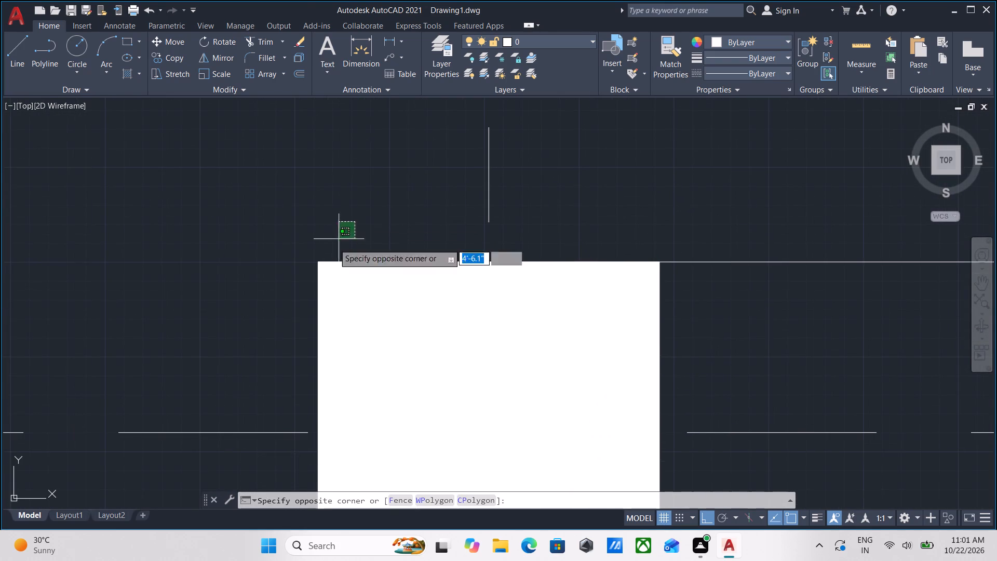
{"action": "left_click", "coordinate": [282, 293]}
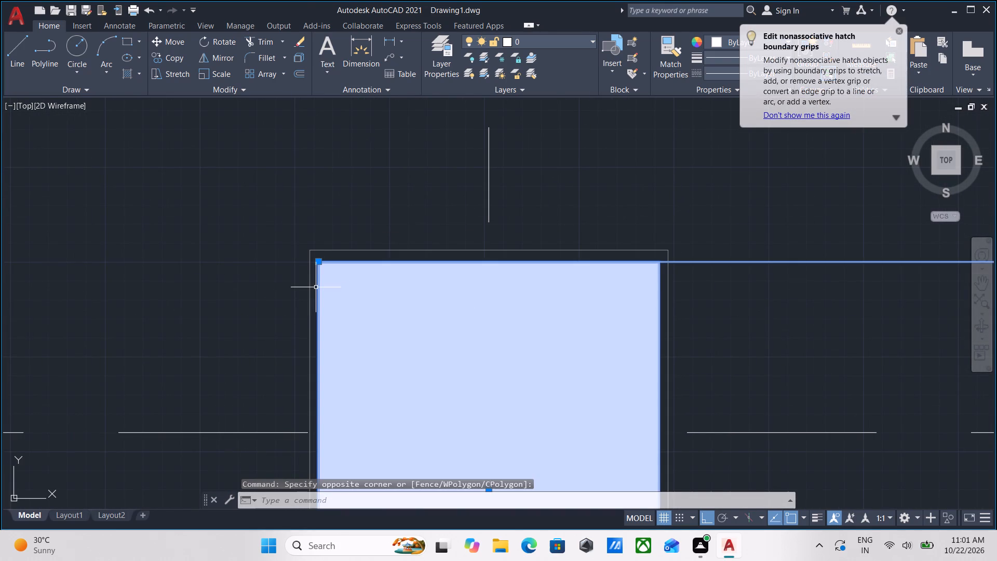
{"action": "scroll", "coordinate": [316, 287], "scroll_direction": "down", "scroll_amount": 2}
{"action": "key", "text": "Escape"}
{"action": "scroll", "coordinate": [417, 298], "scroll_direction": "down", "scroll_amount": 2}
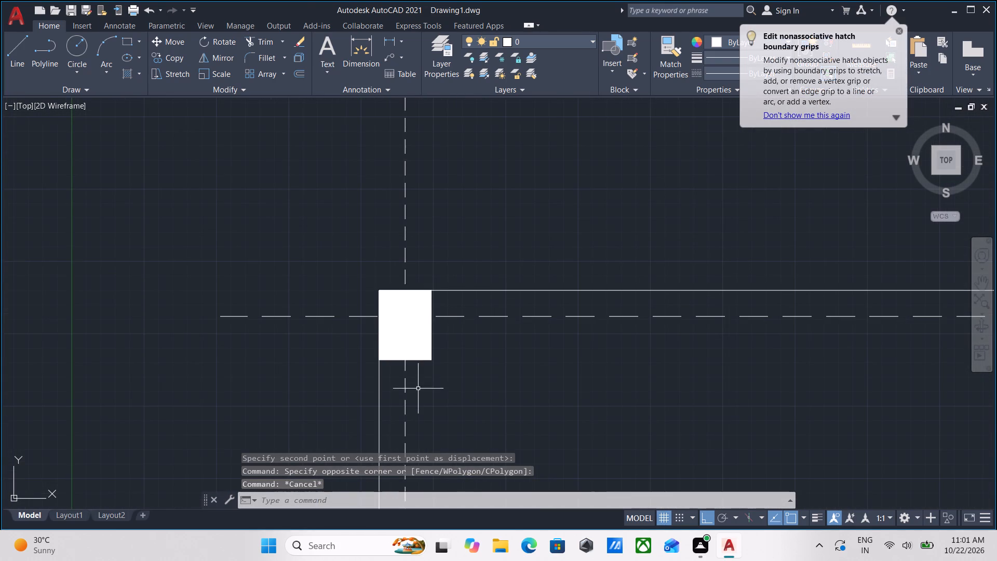
Examine how the columns along grid 1, from grid A to grid D, sit against the walls.
{"action": "middle_click_drag", "start_coordinate": [418, 389], "coordinate": [392, 311]}
{"action": "scroll", "coordinate": [520, 311], "scroll_direction": "down", "scroll_amount": 2}
{"action": "middle_click_drag", "start_coordinate": [520, 311], "coordinate": [387, 274]}
{"action": "middle_click_drag", "start_coordinate": [654, 286], "coordinate": [616, 293]}
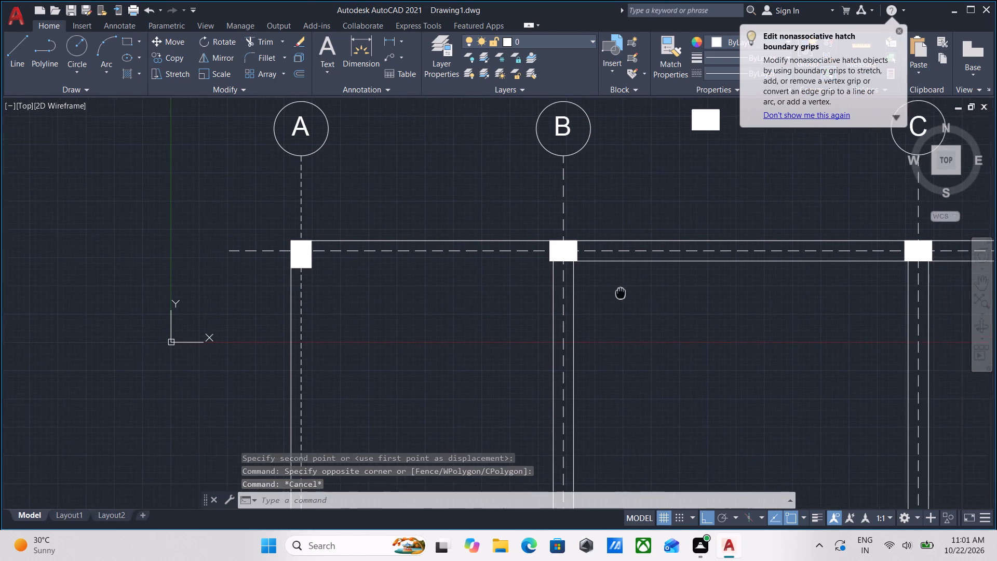
{"action": "middle_click_drag", "start_coordinate": [616, 293], "coordinate": [611, 295]}
{"action": "scroll", "coordinate": [556, 250], "scroll_direction": "up", "scroll_amount": 3}
{"action": "scroll", "coordinate": [664, 306], "scroll_direction": "down", "scroll_amount": 3}
{"action": "middle_click_drag", "start_coordinate": [729, 352], "coordinate": [548, 320]}
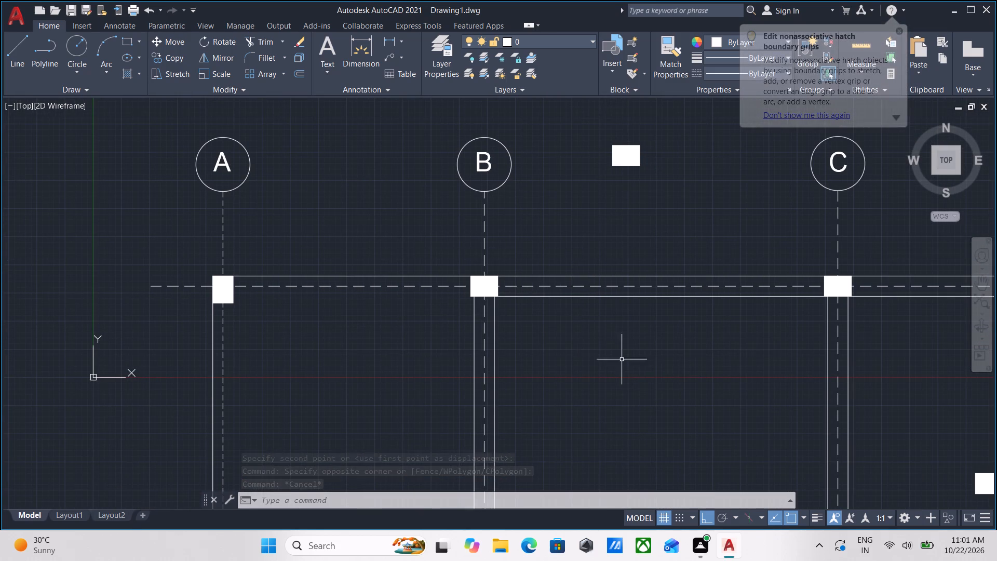
{"action": "middle_click_drag", "start_coordinate": [612, 327], "coordinate": [580, 286]}
{"action": "scroll", "coordinate": [558, 291], "scroll_direction": "down", "scroll_amount": 2}
{"action": "middle_click_drag", "start_coordinate": [558, 291], "coordinate": [503, 174]}
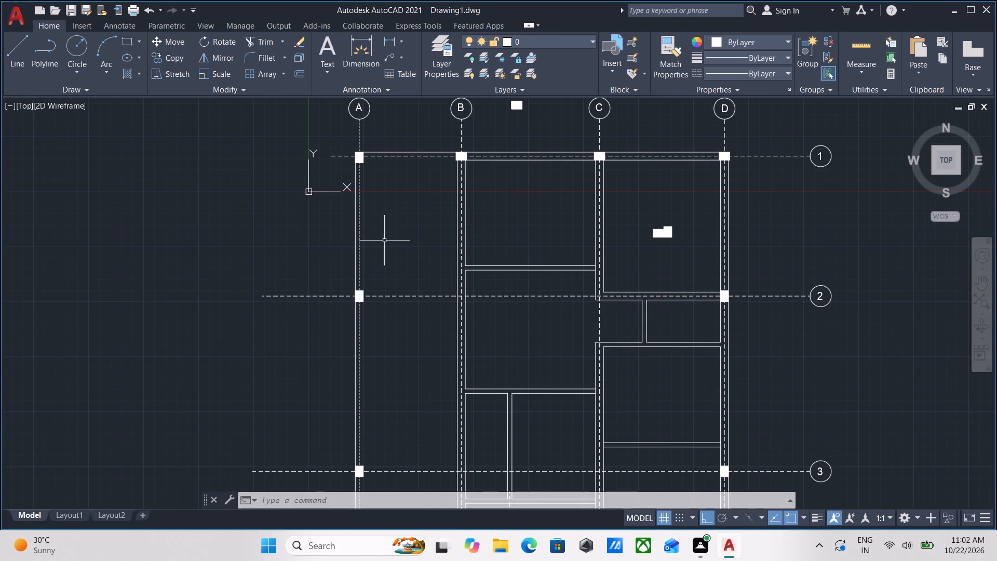
Copy the column at grids A and 2 from its centre to the intersection of grids B and 2.
{"action": "scroll", "coordinate": [404, 229], "scroll_direction": "down", "scroll_amount": 2}
{"action": "scroll", "coordinate": [424, 234], "scroll_direction": "up", "scroll_amount": 1}
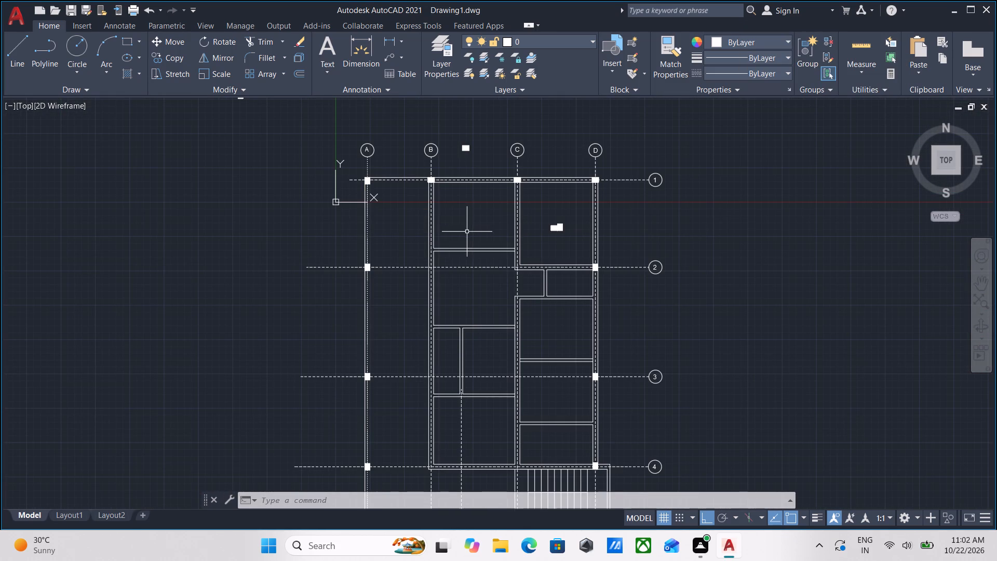
{"action": "scroll", "coordinate": [416, 282], "scroll_direction": "up", "scroll_amount": 1}
{"action": "middle_click_drag", "start_coordinate": [409, 266], "coordinate": [423, 302]}
{"action": "scroll", "coordinate": [350, 302], "scroll_direction": "up", "scroll_amount": 3}
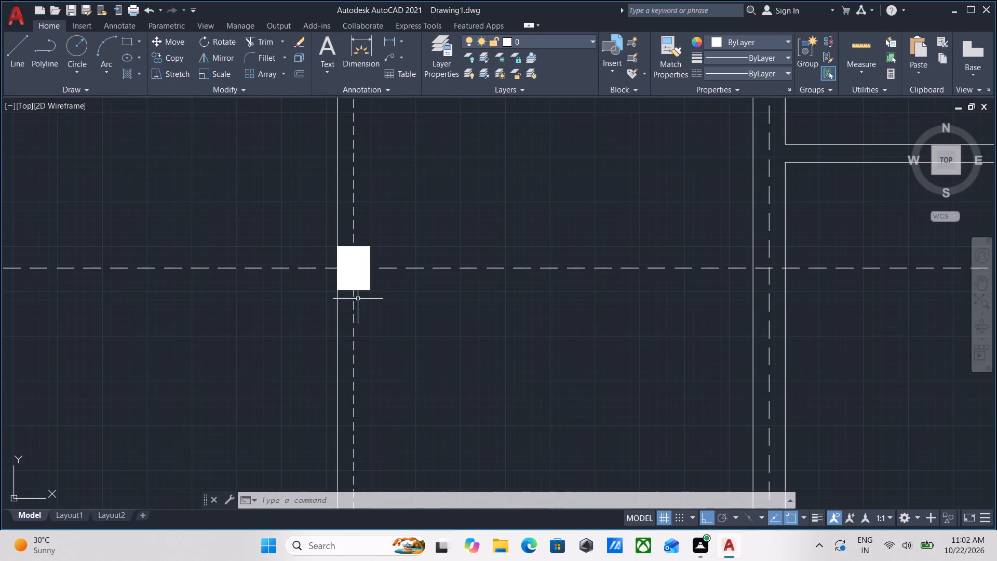
{"action": "left_click", "coordinate": [374, 305]}
{"action": "left_click", "coordinate": [369, 279]}
{"action": "scroll", "coordinate": [411, 309], "scroll_direction": "down", "scroll_amount": 1}
{"action": "middle_click_drag", "start_coordinate": [411, 309], "coordinate": [428, 330]}
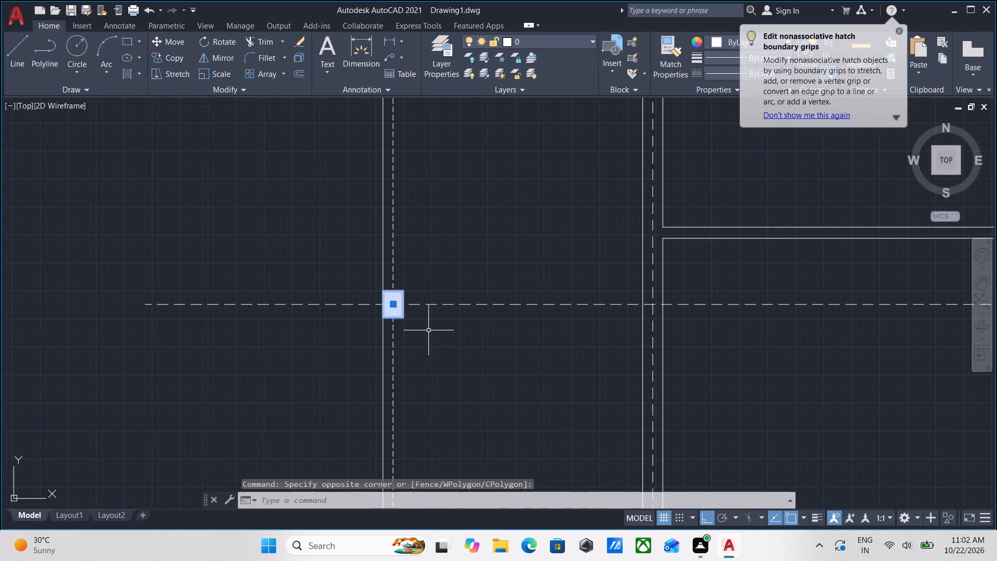
{"action": "type", "text": "CO"}
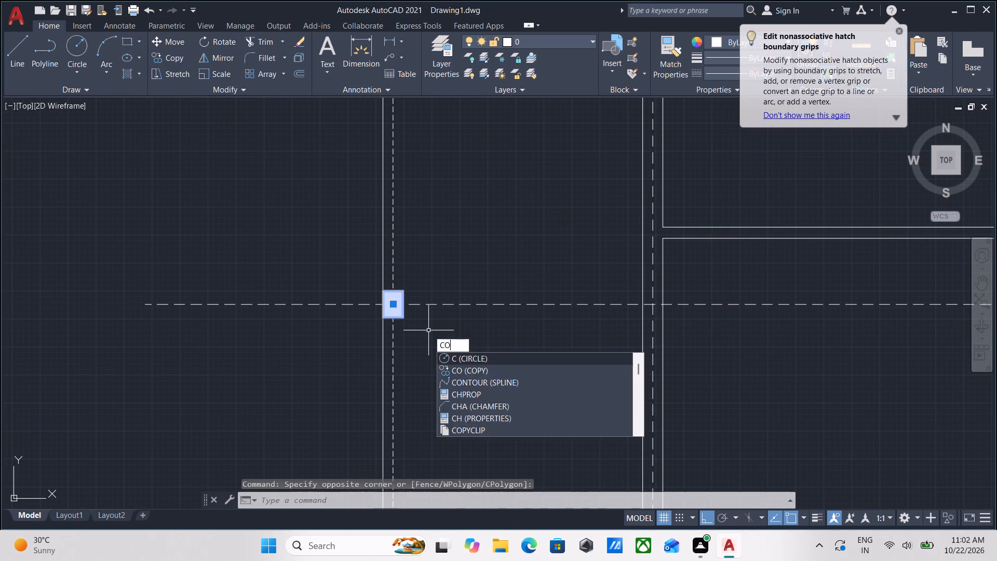
{"action": "key", "text": "Return"}
{"action": "left_click", "coordinate": [392, 303]}
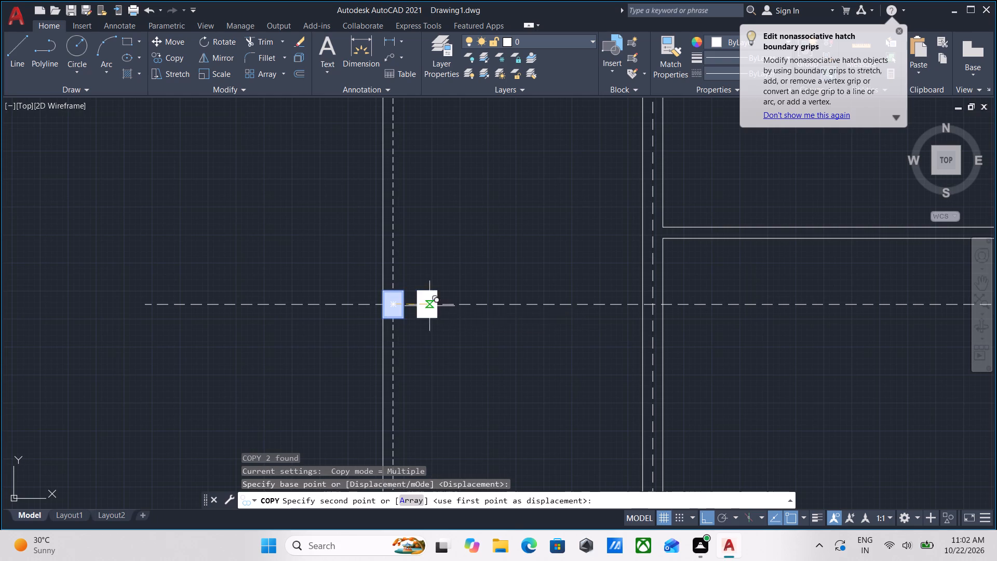
{"action": "left_click", "coordinate": [654, 307]}
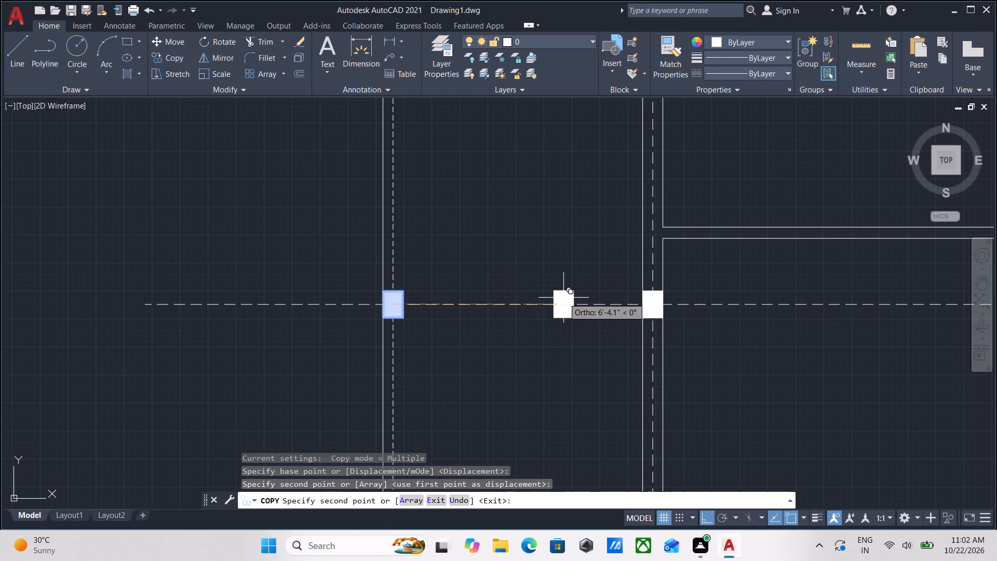
Place another copy of the column at the intersection of grids C and 2, and end Copy.
{"action": "scroll", "coordinate": [608, 300], "scroll_direction": "down", "scroll_amount": 2}
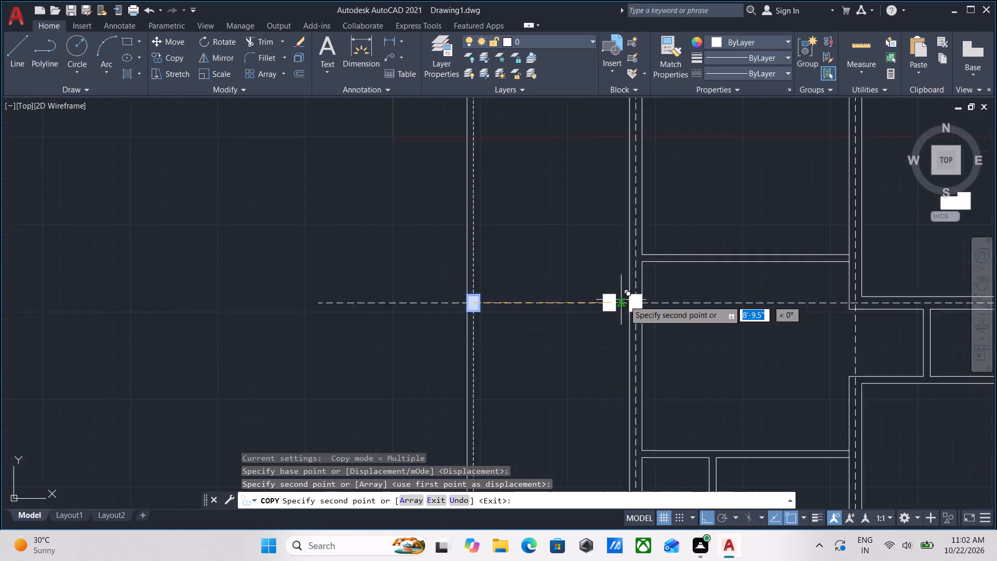
{"action": "scroll", "coordinate": [625, 300], "scroll_direction": "down", "scroll_amount": 1}
{"action": "scroll", "coordinate": [719, 304], "scroll_direction": "up", "scroll_amount": 2}
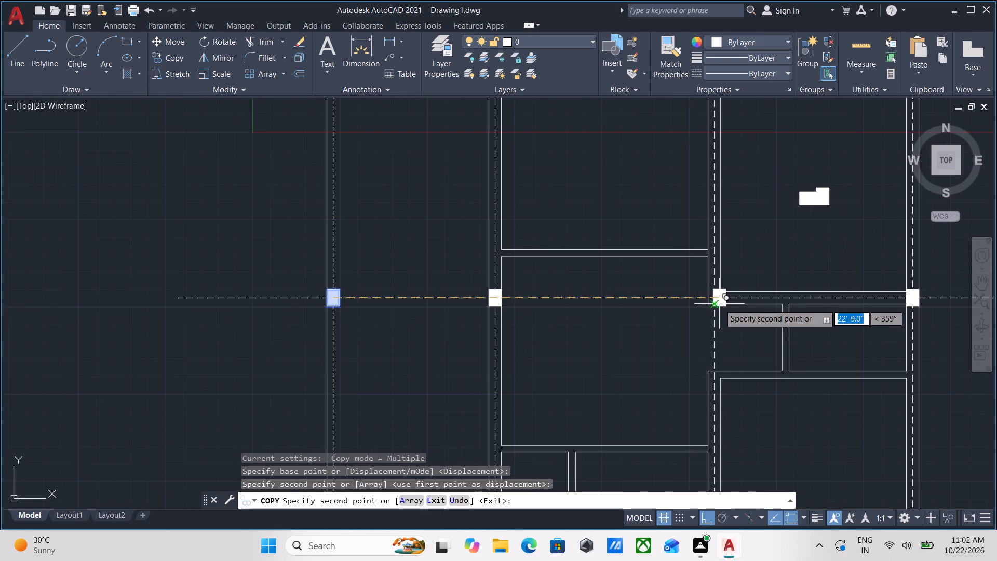
{"action": "left_click", "coordinate": [711, 296]}
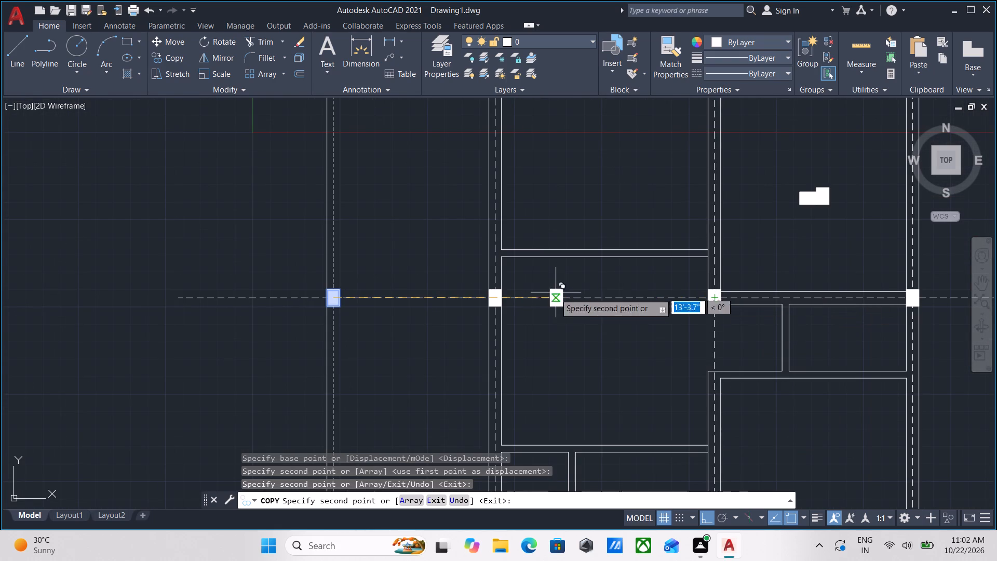
{"action": "scroll", "coordinate": [581, 324], "scroll_direction": "down", "scroll_amount": 1}
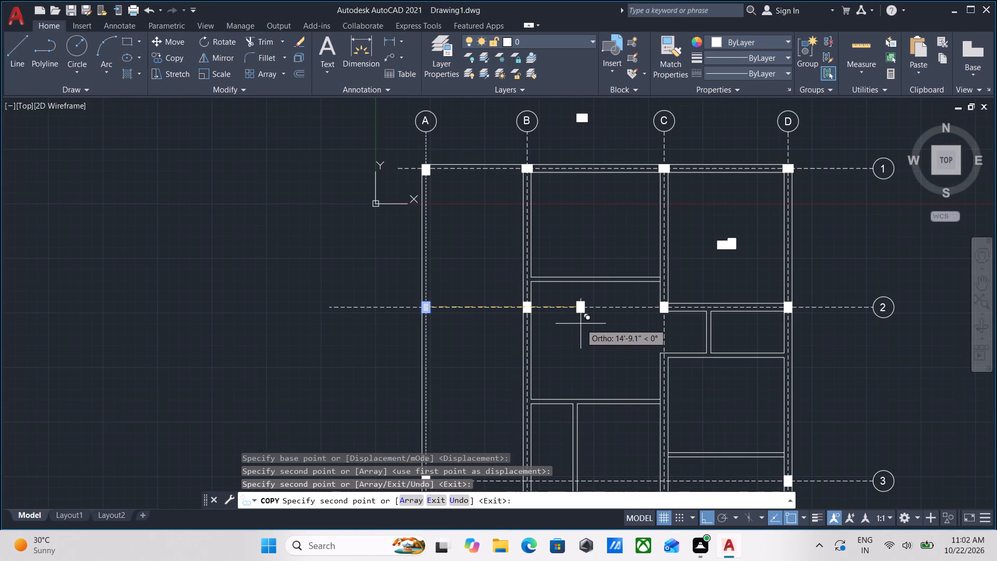
{"action": "key", "text": "Escape"}
Examine the column layout across grids 2 to 5, particularly the intersections along grids 3 and 4.
{"action": "scroll", "coordinate": [578, 325], "scroll_direction": "down", "scroll_amount": 2}
{"action": "middle_click_drag", "start_coordinate": [570, 306], "coordinate": [570, 302]}
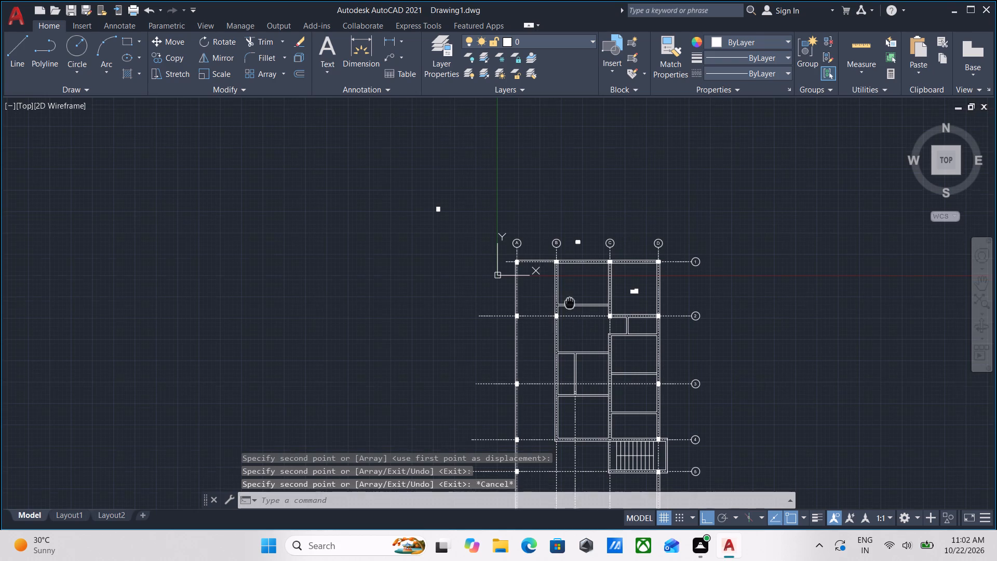
{"action": "middle_click_drag", "start_coordinate": [570, 302], "coordinate": [573, 277]}
{"action": "scroll", "coordinate": [593, 333], "scroll_direction": "up", "scroll_amount": 2}
{"action": "middle_click_drag", "start_coordinate": [517, 353], "coordinate": [536, 279]}
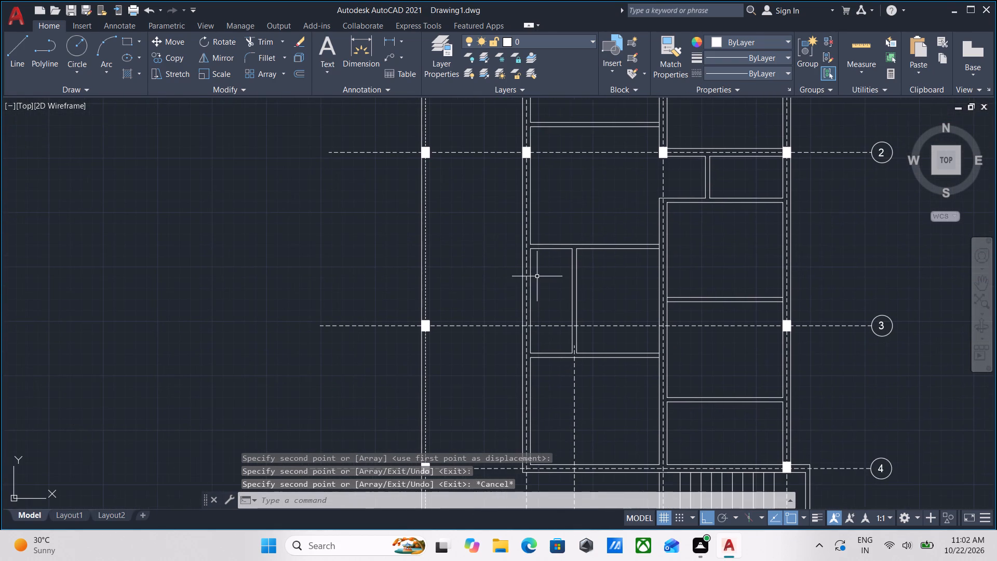
{"action": "middle_click_drag", "start_coordinate": [468, 317], "coordinate": [483, 271]}
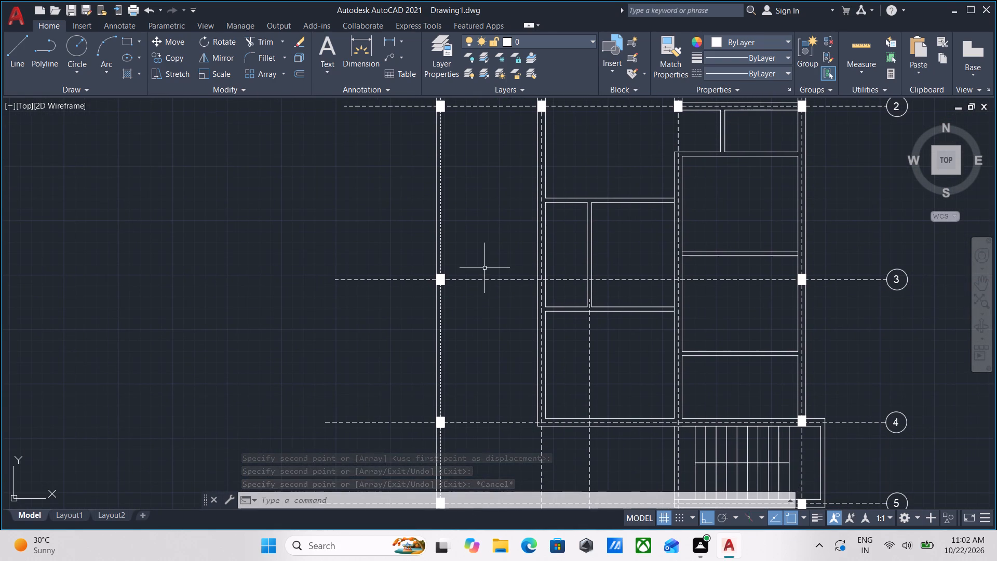
{"action": "middle_click_drag", "start_coordinate": [484, 268], "coordinate": [479, 333]}
{"action": "scroll", "coordinate": [479, 333], "scroll_direction": "down", "scroll_amount": 2}
{"action": "middle_click_drag", "start_coordinate": [479, 333], "coordinate": [479, 300]}
{"action": "scroll", "coordinate": [478, 306], "scroll_direction": "up", "scroll_amount": 2}
{"action": "scroll", "coordinate": [476, 308], "scroll_direction": "down", "scroll_amount": 1}
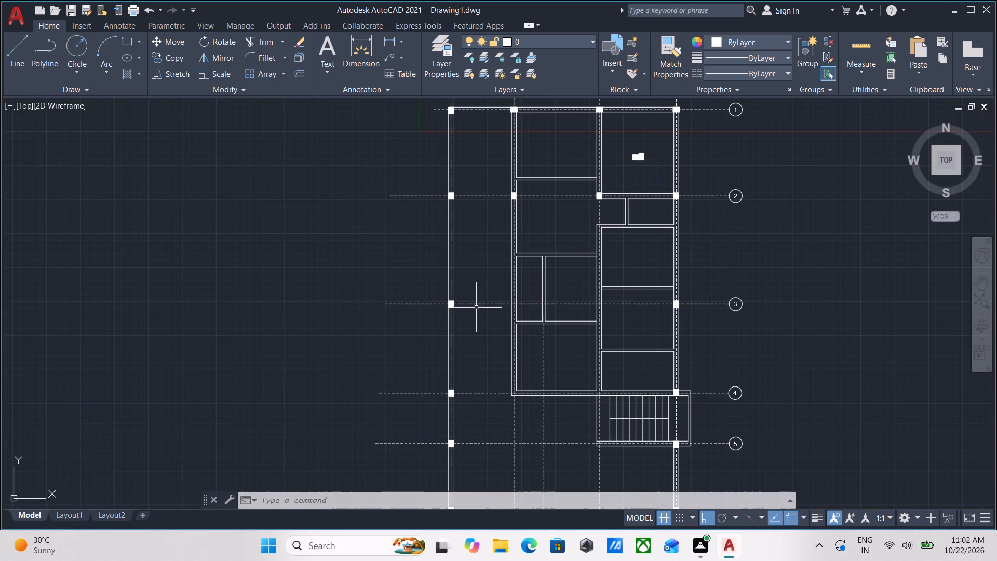
Examine the walls and columns between grids 2 and 5, particularly where grid 3 crosses grids B and C.
{"action": "middle_click_drag", "start_coordinate": [476, 308], "coordinate": [463, 375]}
{"action": "scroll", "coordinate": [546, 306], "scroll_direction": "up", "scroll_amount": 3}
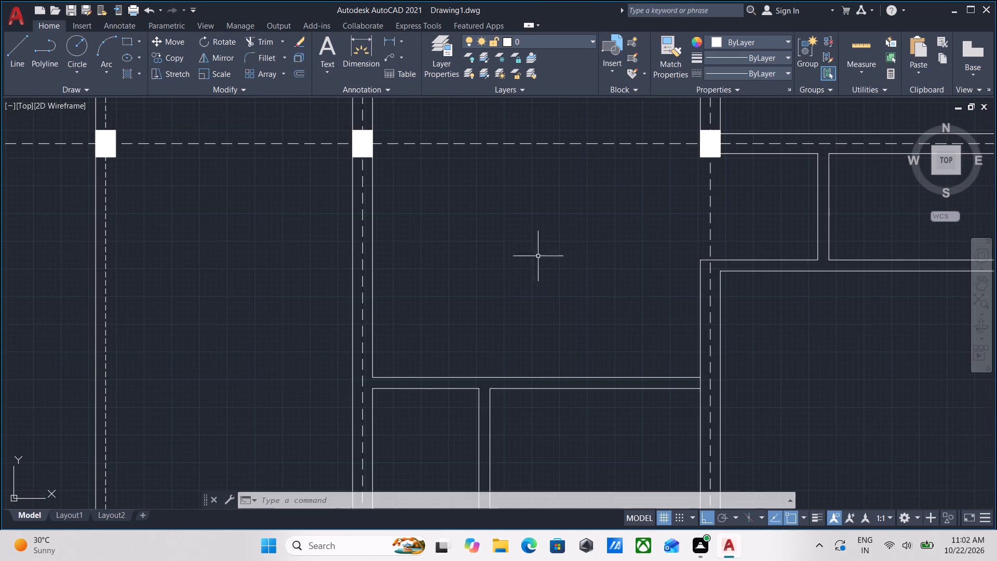
{"action": "scroll", "coordinate": [519, 208], "scroll_direction": "down", "scroll_amount": 2}
{"action": "middle_click_drag", "start_coordinate": [519, 208], "coordinate": [520, 263]}
{"action": "scroll", "coordinate": [505, 287], "scroll_direction": "up", "scroll_amount": 1}
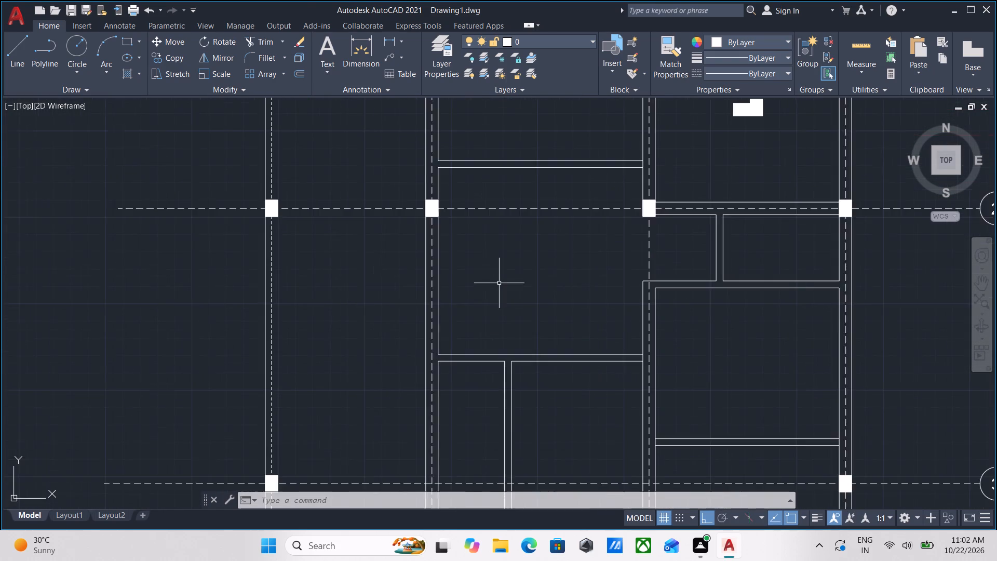
{"action": "scroll", "coordinate": [495, 260], "scroll_direction": "down", "scroll_amount": 2}
{"action": "middle_click_drag", "start_coordinate": [495, 258], "coordinate": [502, 187]}
{"action": "scroll", "coordinate": [546, 204], "scroll_direction": "up", "scroll_amount": 1}
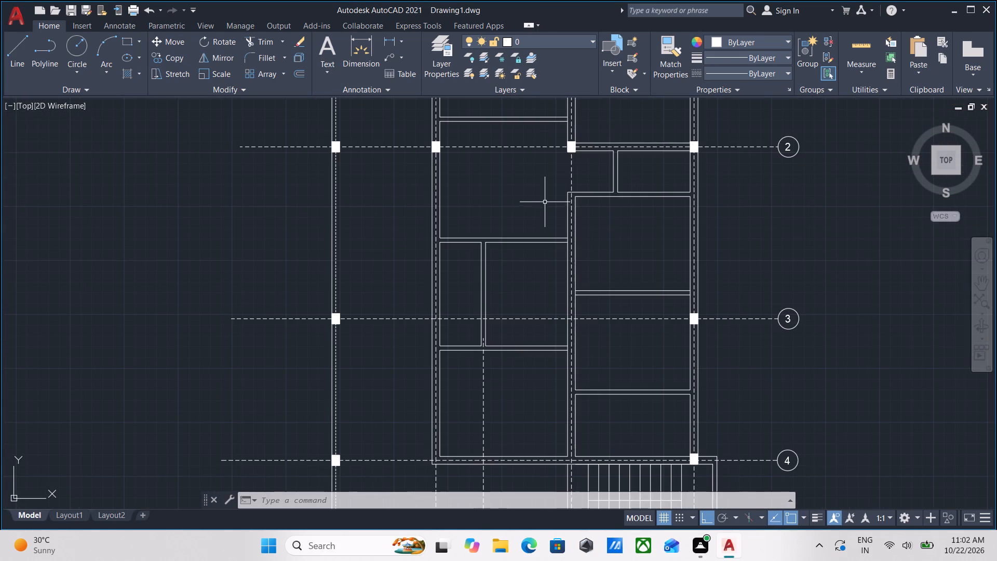
{"action": "middle_click_drag", "start_coordinate": [540, 201], "coordinate": [537, 276]}
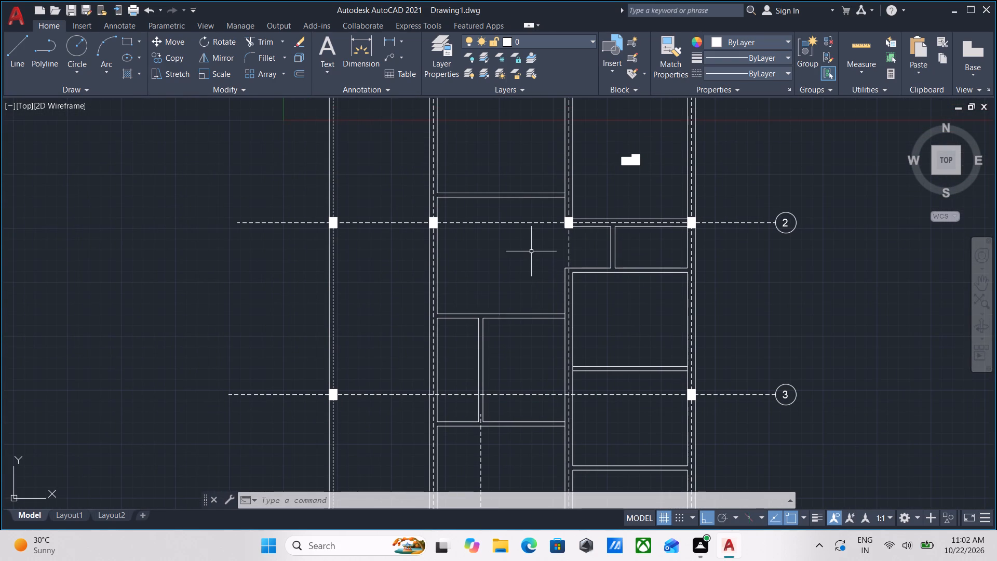
{"action": "middle_click_drag", "start_coordinate": [476, 288], "coordinate": [504, 221]}
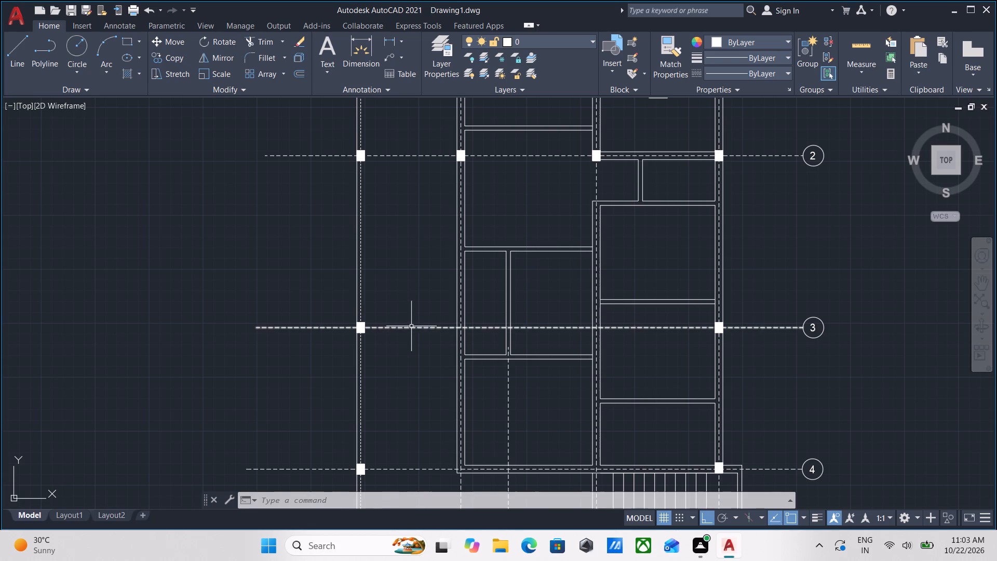
{"action": "middle_click_drag", "start_coordinate": [413, 319], "coordinate": [426, 273]}
{"action": "scroll", "coordinate": [559, 372], "scroll_direction": "down", "scroll_amount": 1}
{"action": "middle_click_drag", "start_coordinate": [559, 369], "coordinate": [559, 347]}
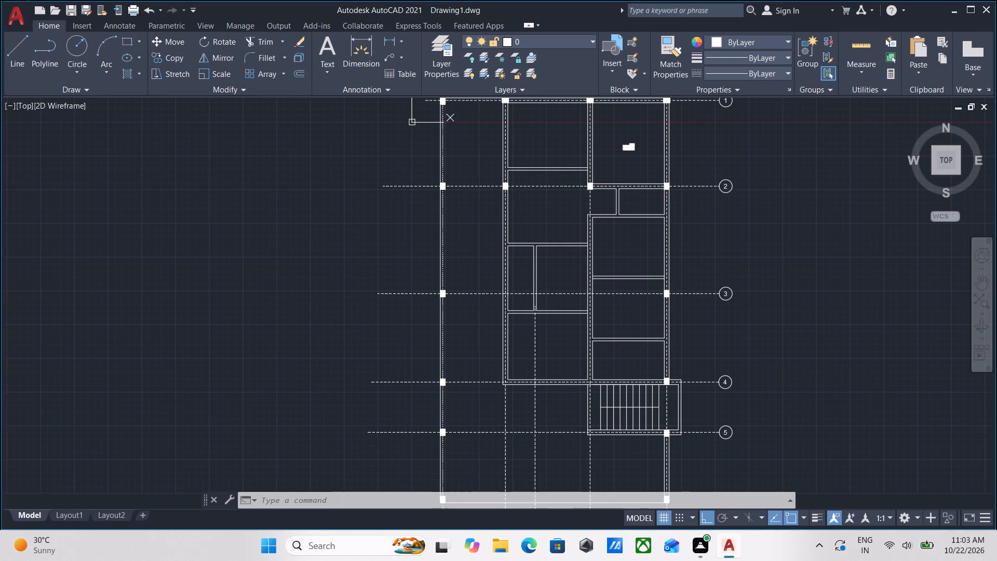
Copy the column at grids D and 3 from its centre to the intersection of grids C and 3.
{"action": "scroll", "coordinate": [698, 284], "scroll_direction": "up", "scroll_amount": 2}
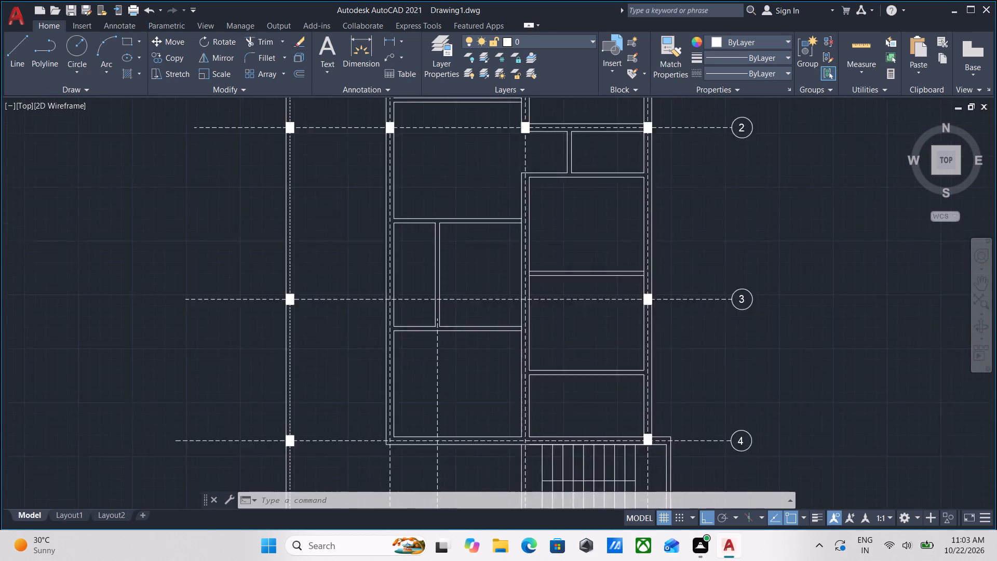
{"action": "scroll", "coordinate": [624, 319], "scroll_direction": "up", "scroll_amount": 4}
{"action": "left_click", "coordinate": [603, 319]}
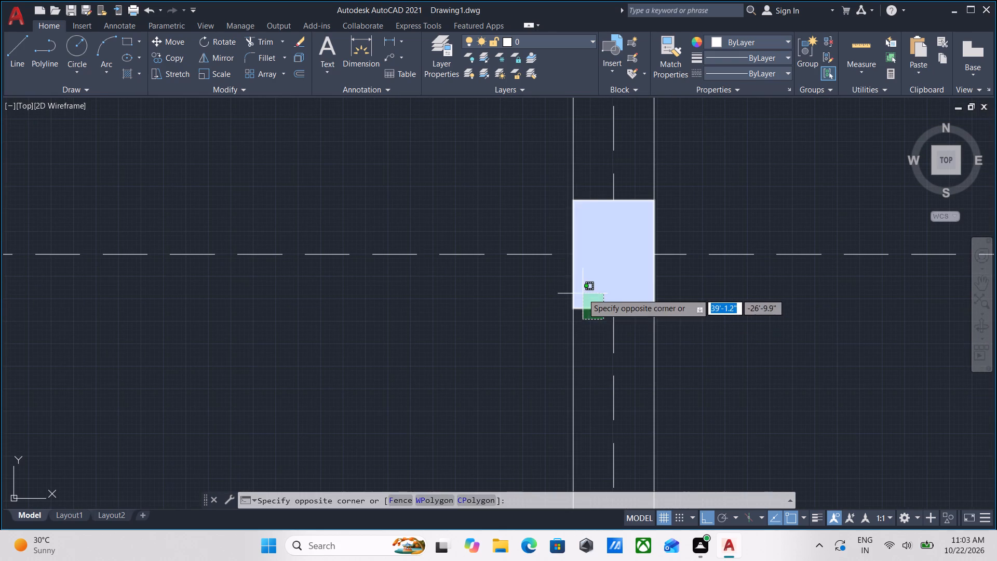
{"action": "left_click", "coordinate": [583, 293]}
{"action": "type", "text": "CO"}
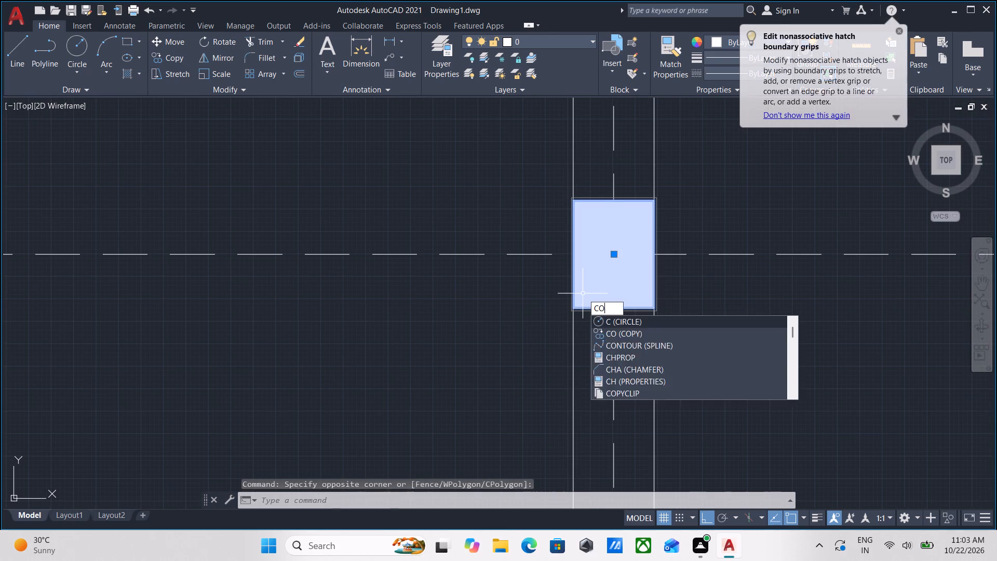
{"action": "key", "text": "Return"}
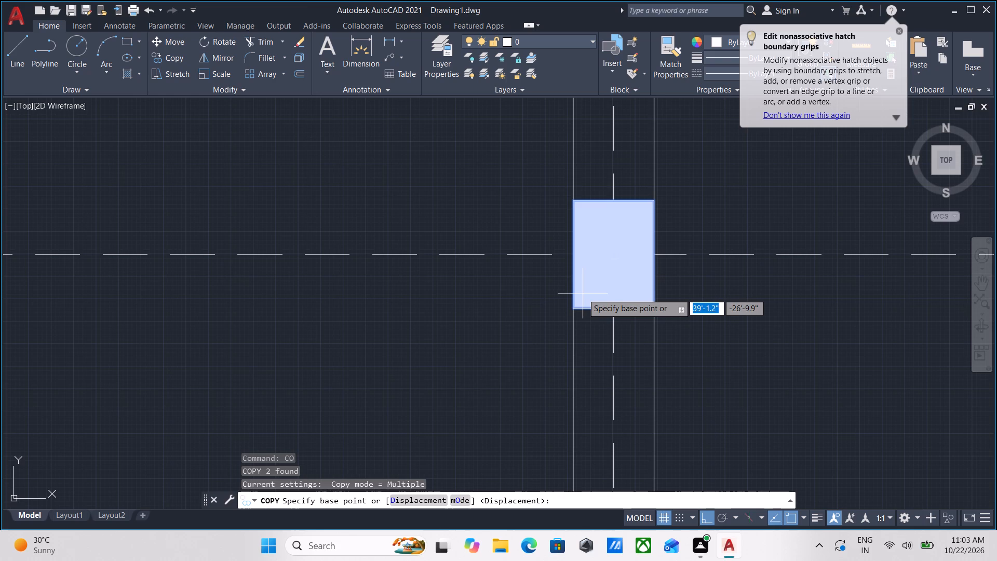
{"action": "scroll", "coordinate": [583, 293], "scroll_direction": "down", "scroll_amount": 5}
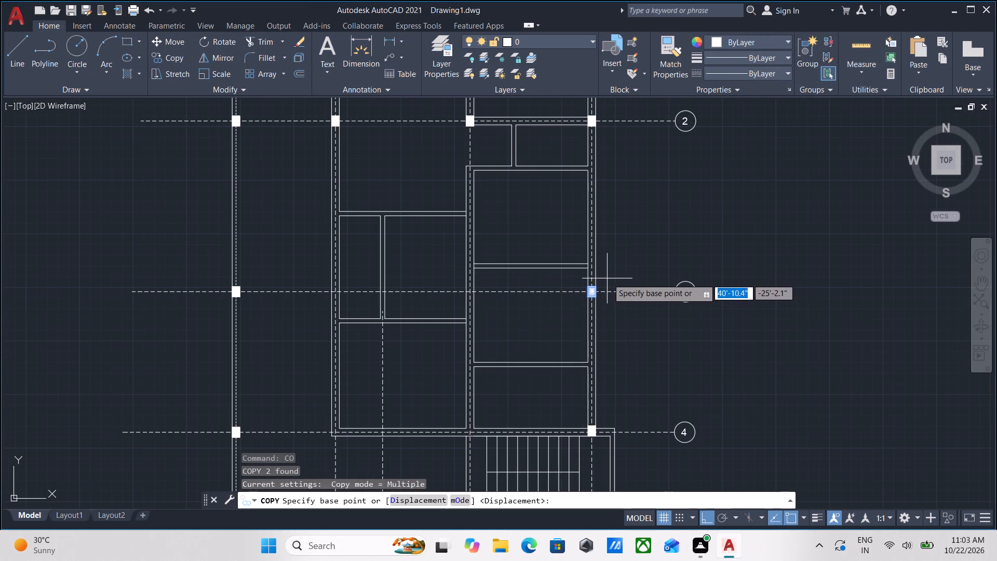
{"action": "scroll", "coordinate": [612, 266], "scroll_direction": "up", "scroll_amount": 2}
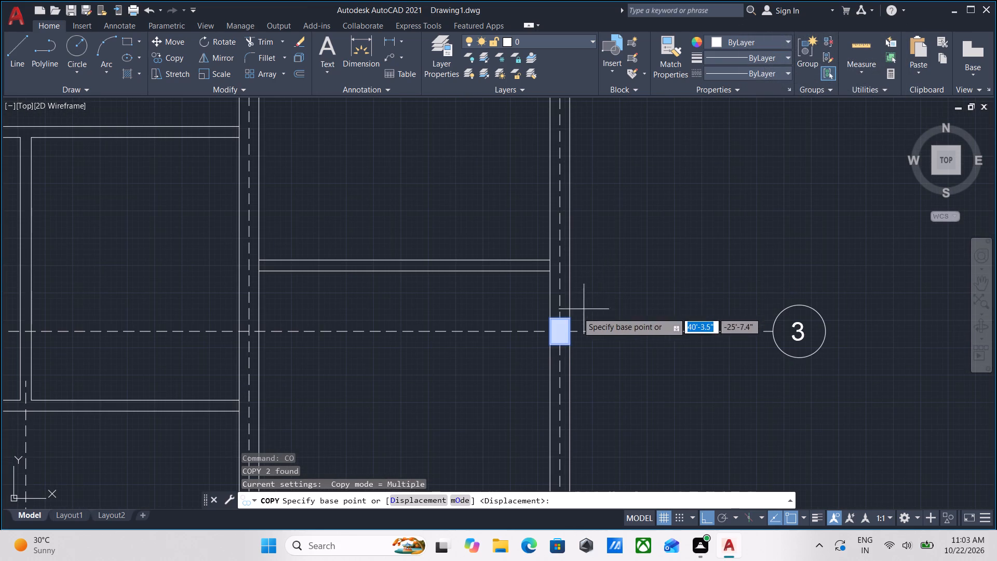
{"action": "scroll", "coordinate": [563, 334], "scroll_direction": "up", "scroll_amount": 3}
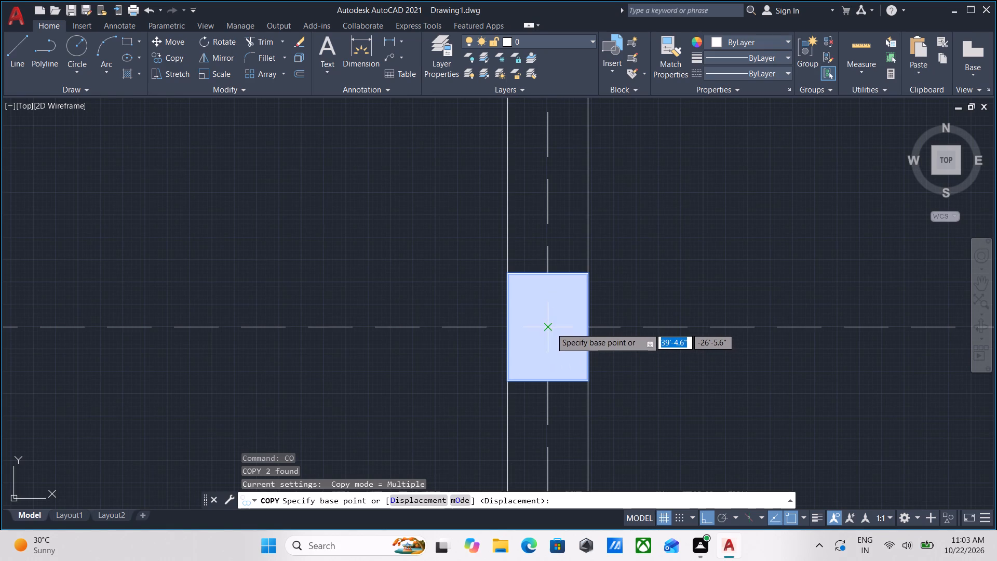
{"action": "left_click", "coordinate": [548, 326]}
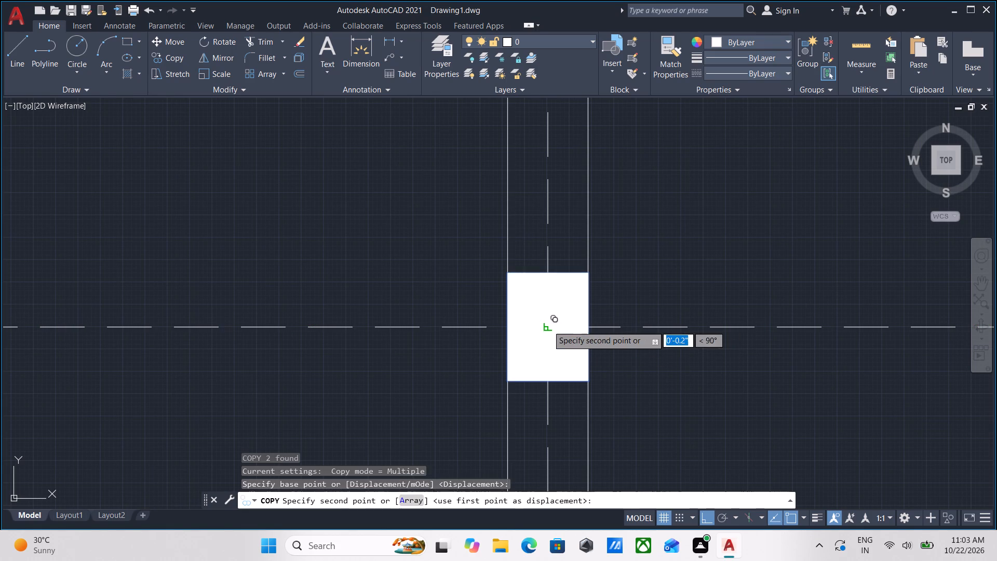
{"action": "scroll", "coordinate": [415, 322], "scroll_direction": "down", "scroll_amount": 2}
{"action": "middle_click_drag", "start_coordinate": [415, 322], "coordinate": [598, 324]}
{"action": "middle_click_drag", "start_coordinate": [357, 313], "coordinate": [574, 314]}
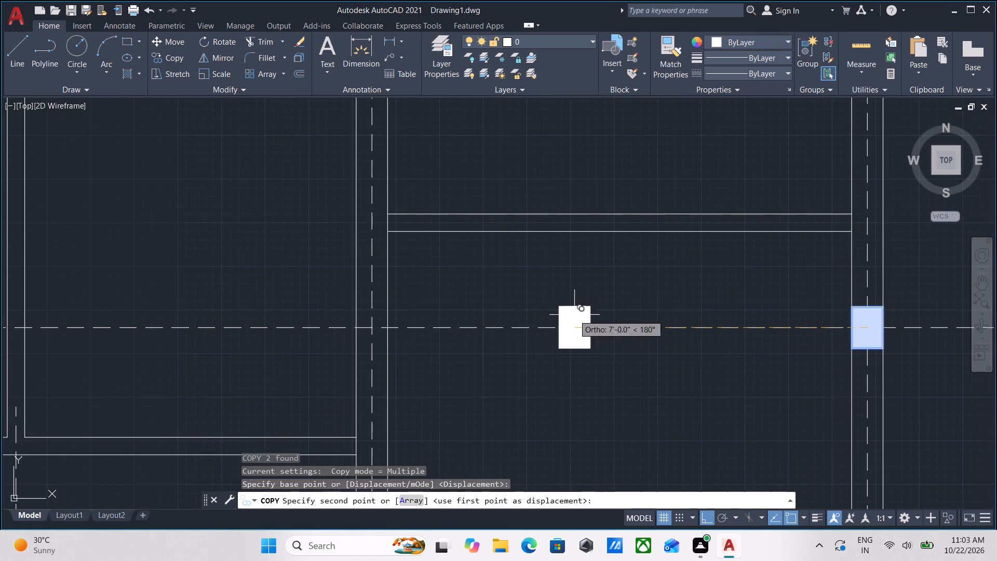
{"action": "left_click", "coordinate": [373, 324]}
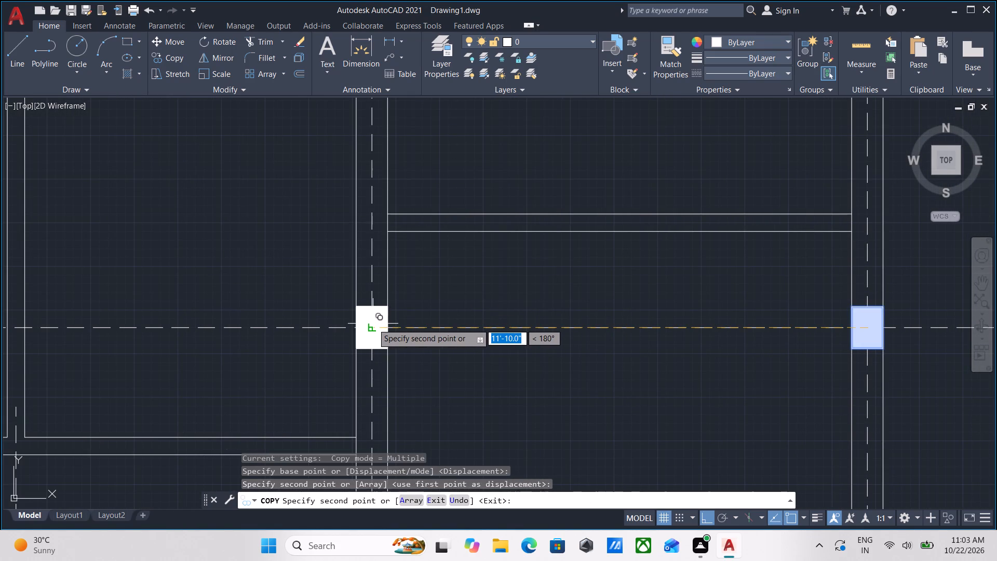
Place another copy of the column at the intersection of grids B and 3, and end Copy.
{"action": "scroll", "coordinate": [443, 321], "scroll_direction": "down", "scroll_amount": 1}
{"action": "middle_click_drag", "start_coordinate": [443, 321], "coordinate": [563, 299]}
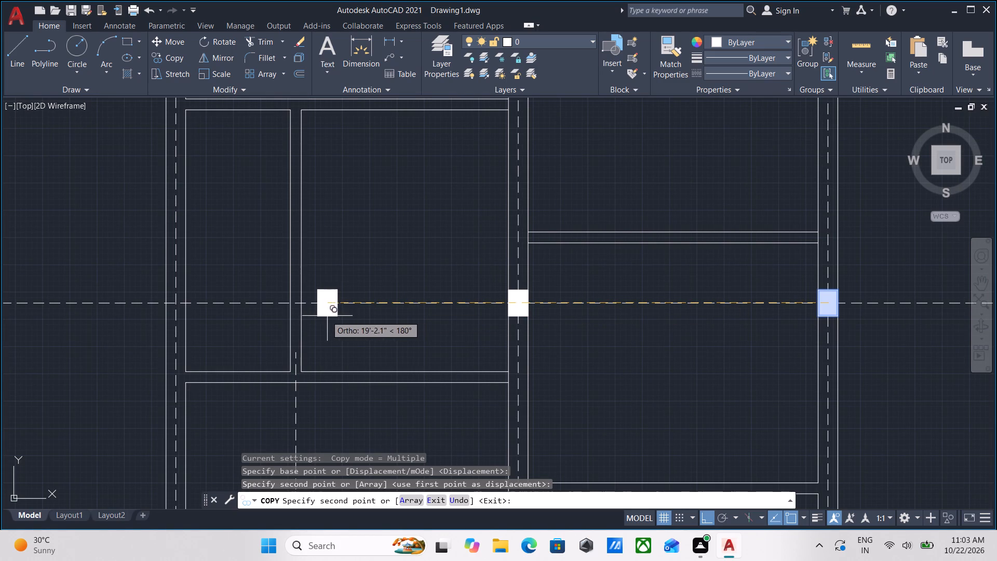
{"action": "left_click", "coordinate": [178, 302]}
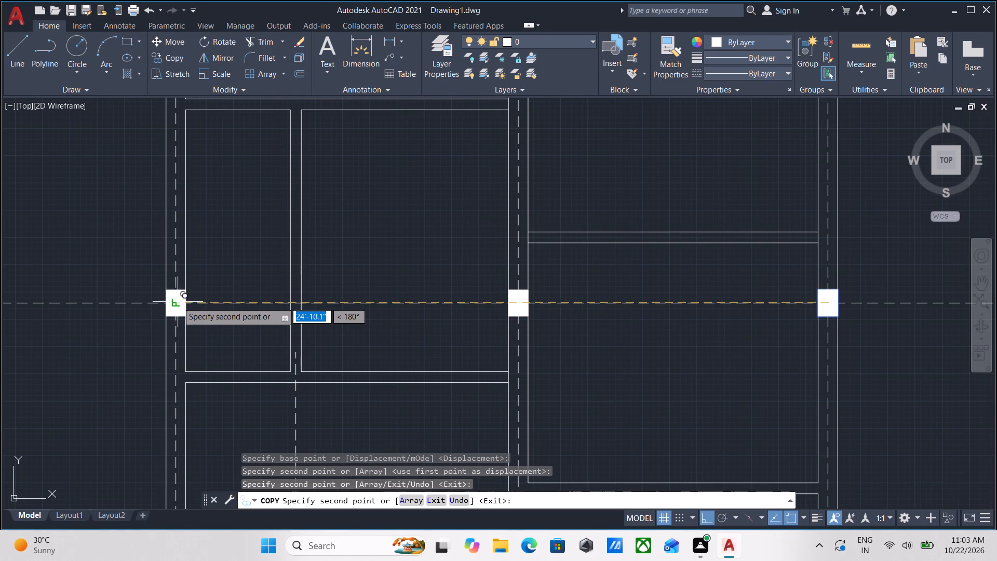
{"action": "scroll", "coordinate": [232, 300], "scroll_direction": "down", "scroll_amount": 1}
{"action": "middle_click_drag", "start_coordinate": [232, 300], "coordinate": [360, 303]}
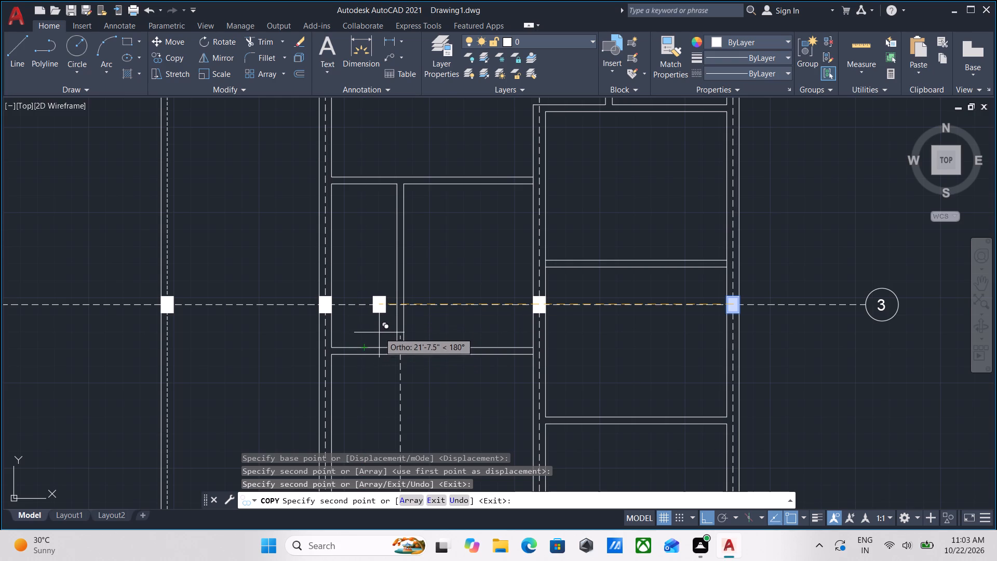
{"action": "scroll", "coordinate": [441, 338], "scroll_direction": "down", "scroll_amount": 2}
{"action": "middle_click_drag", "start_coordinate": [442, 340], "coordinate": [425, 392]}
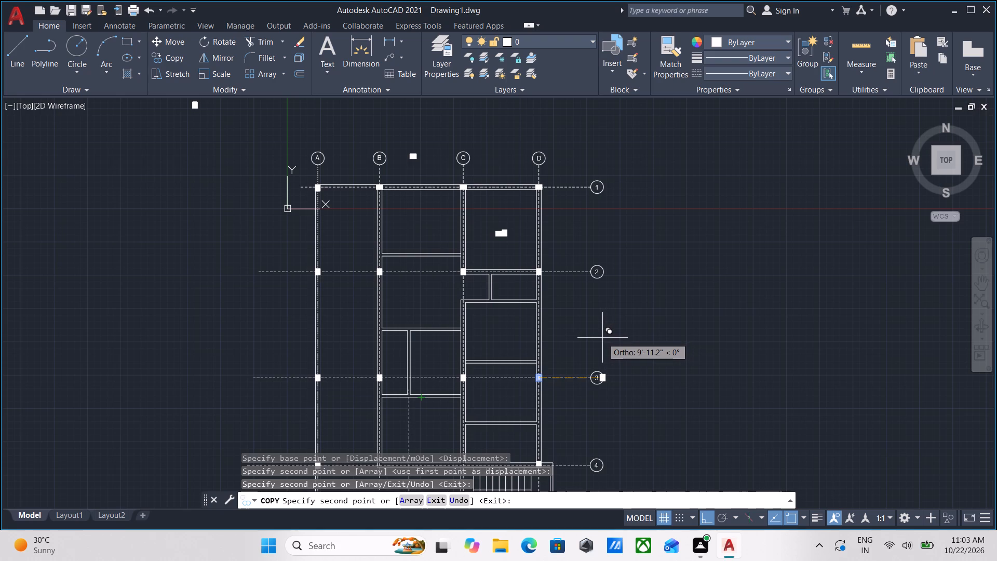
{"action": "middle_click_drag", "start_coordinate": [382, 356], "coordinate": [407, 201]}
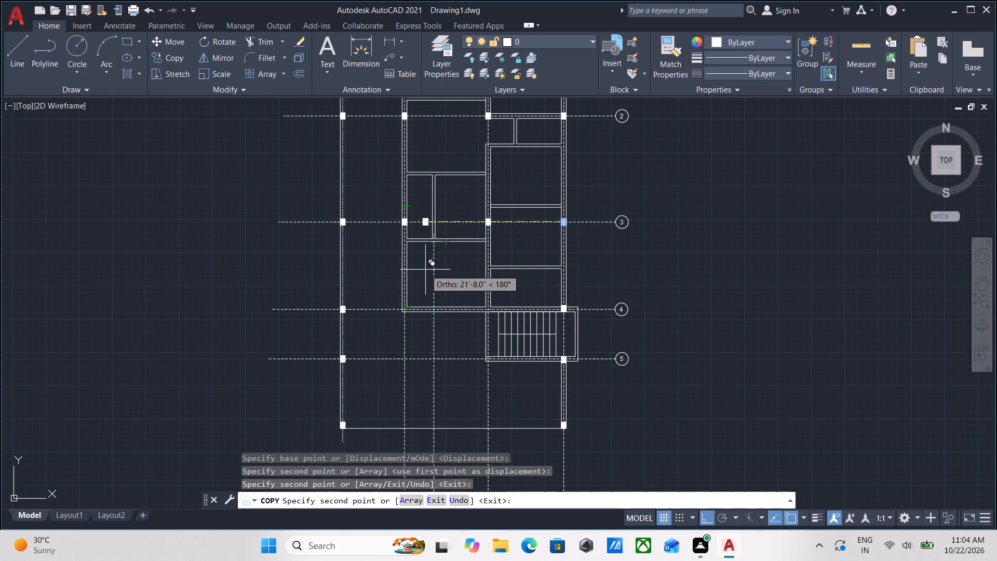
{"action": "key", "text": "Escape"}
Examine the column layout around grids 4 and 5, the staircase and the plan's bottom wall.
{"action": "middle_click_drag", "start_coordinate": [433, 369], "coordinate": [437, 242]}
{"action": "scroll", "coordinate": [412, 307], "scroll_direction": "up", "scroll_amount": 2}
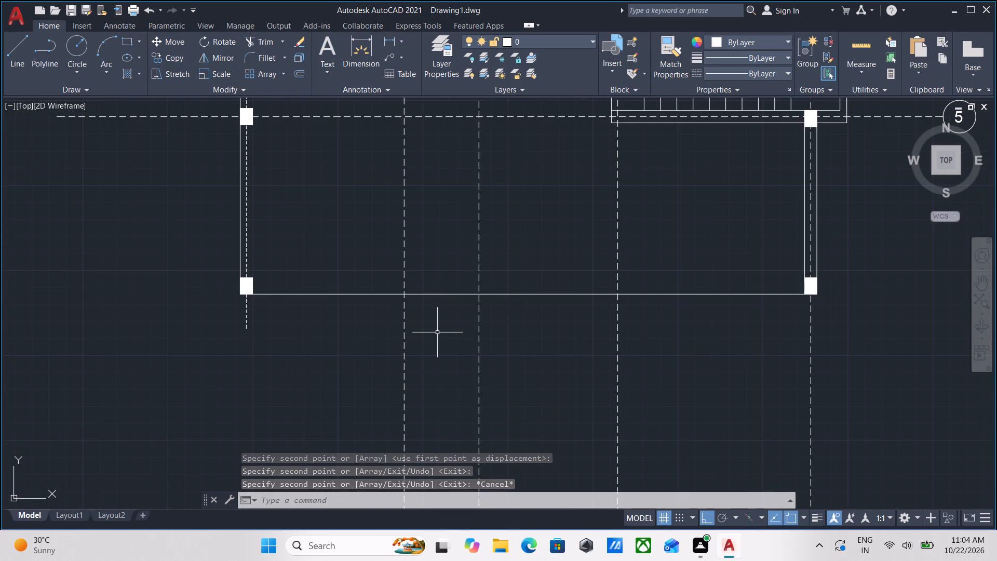
{"action": "middle_click_drag", "start_coordinate": [437, 332], "coordinate": [436, 358]}
{"action": "scroll", "coordinate": [277, 323], "scroll_direction": "down", "scroll_amount": 1}
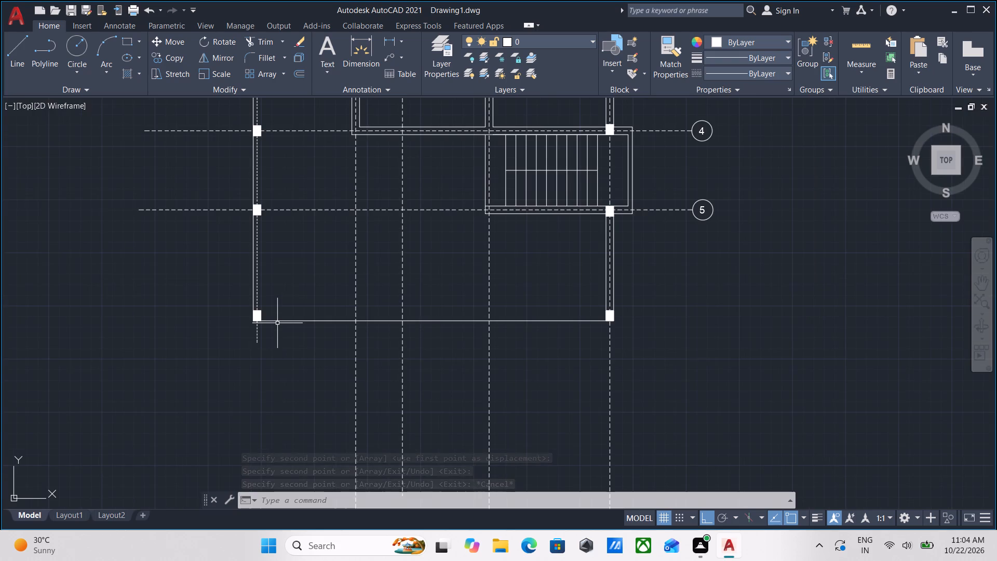
{"action": "middle_click_drag", "start_coordinate": [316, 301], "coordinate": [309, 372]}
{"action": "scroll", "coordinate": [309, 369], "scroll_direction": "down", "scroll_amount": 1}
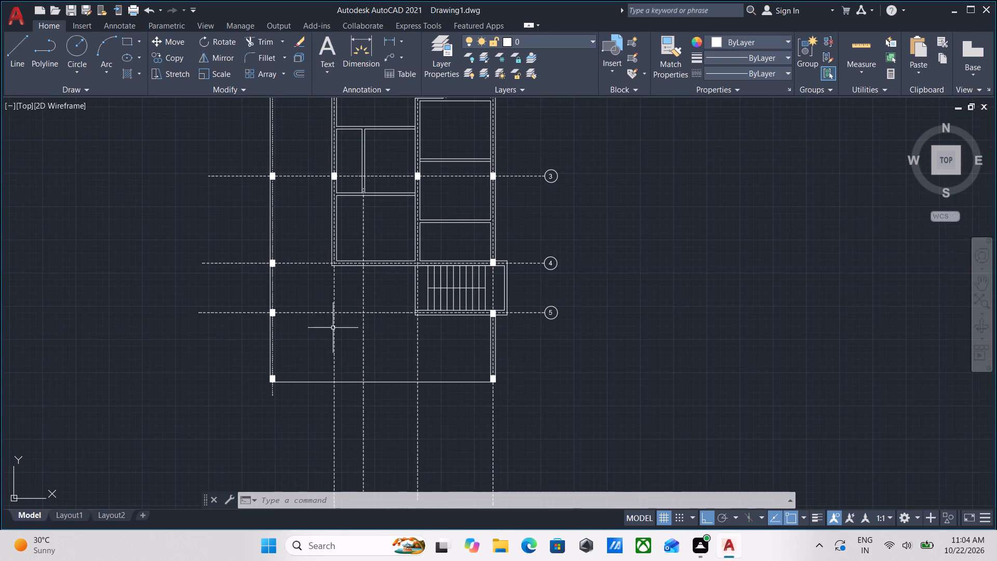
{"action": "middle_click_drag", "start_coordinate": [431, 349], "coordinate": [422, 422]}
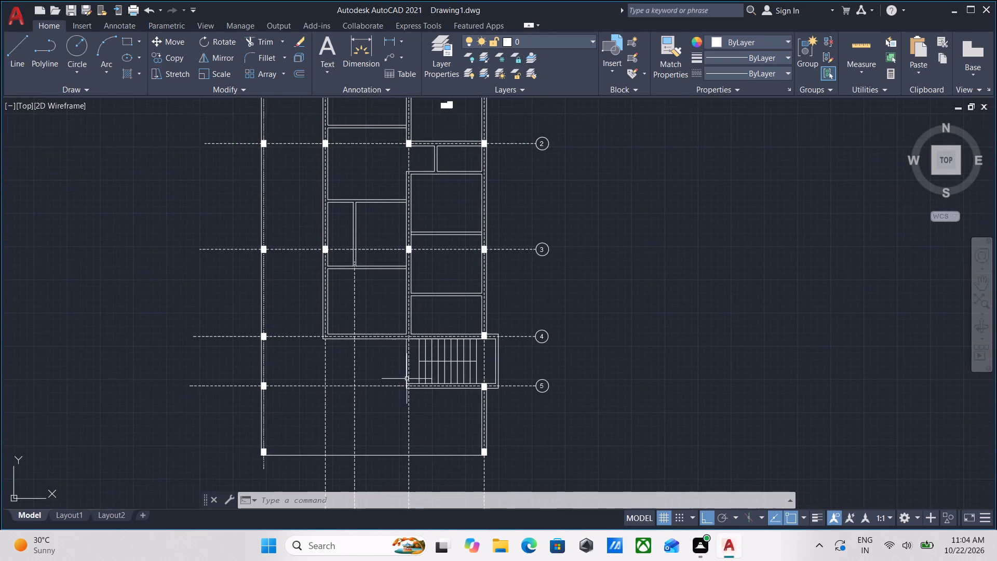
{"action": "middle_click_drag", "start_coordinate": [382, 304], "coordinate": [375, 436]}
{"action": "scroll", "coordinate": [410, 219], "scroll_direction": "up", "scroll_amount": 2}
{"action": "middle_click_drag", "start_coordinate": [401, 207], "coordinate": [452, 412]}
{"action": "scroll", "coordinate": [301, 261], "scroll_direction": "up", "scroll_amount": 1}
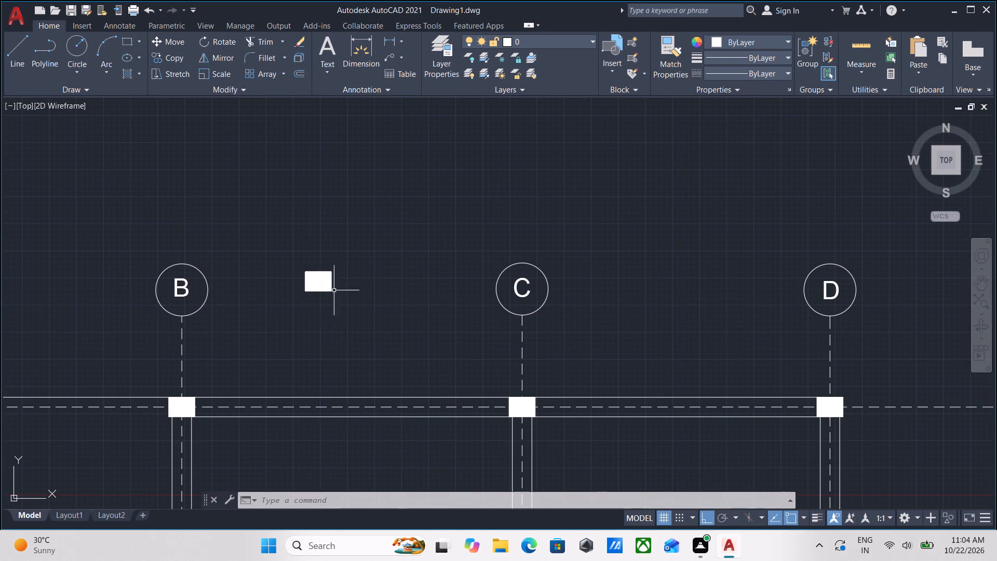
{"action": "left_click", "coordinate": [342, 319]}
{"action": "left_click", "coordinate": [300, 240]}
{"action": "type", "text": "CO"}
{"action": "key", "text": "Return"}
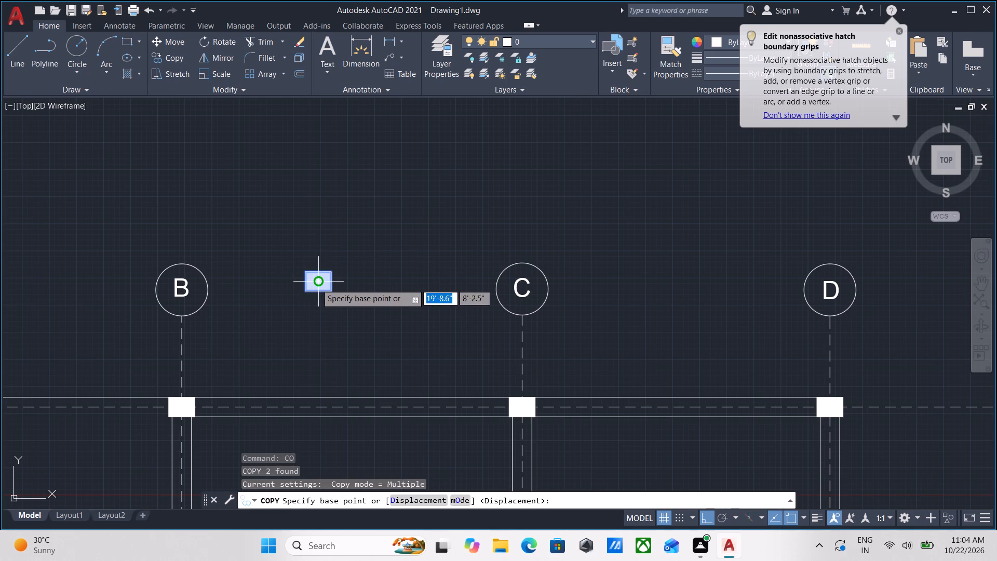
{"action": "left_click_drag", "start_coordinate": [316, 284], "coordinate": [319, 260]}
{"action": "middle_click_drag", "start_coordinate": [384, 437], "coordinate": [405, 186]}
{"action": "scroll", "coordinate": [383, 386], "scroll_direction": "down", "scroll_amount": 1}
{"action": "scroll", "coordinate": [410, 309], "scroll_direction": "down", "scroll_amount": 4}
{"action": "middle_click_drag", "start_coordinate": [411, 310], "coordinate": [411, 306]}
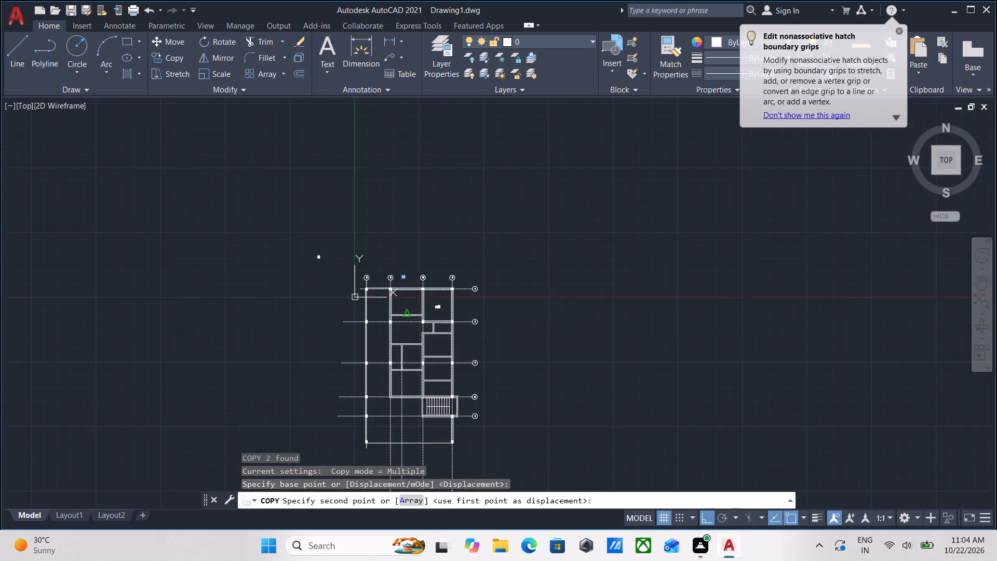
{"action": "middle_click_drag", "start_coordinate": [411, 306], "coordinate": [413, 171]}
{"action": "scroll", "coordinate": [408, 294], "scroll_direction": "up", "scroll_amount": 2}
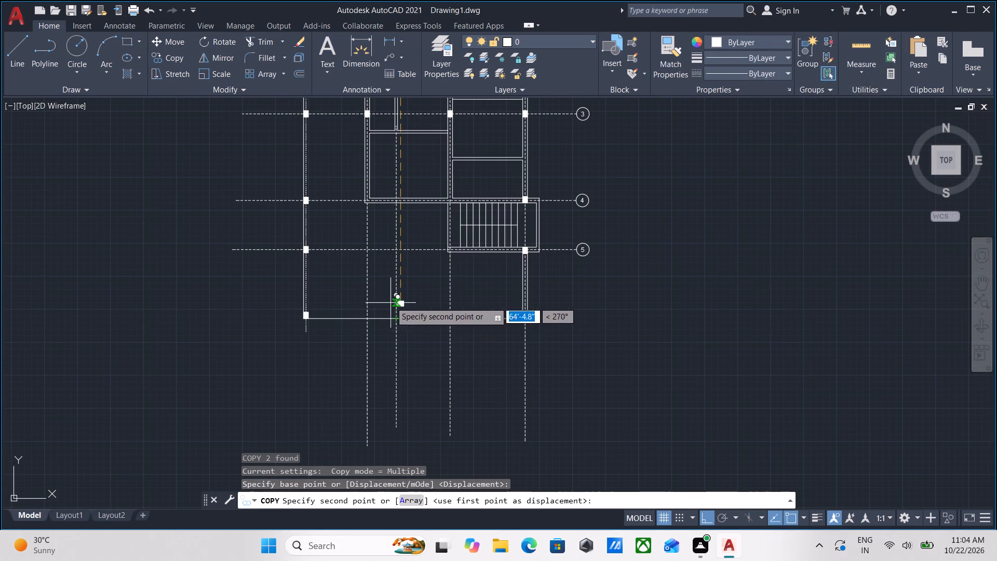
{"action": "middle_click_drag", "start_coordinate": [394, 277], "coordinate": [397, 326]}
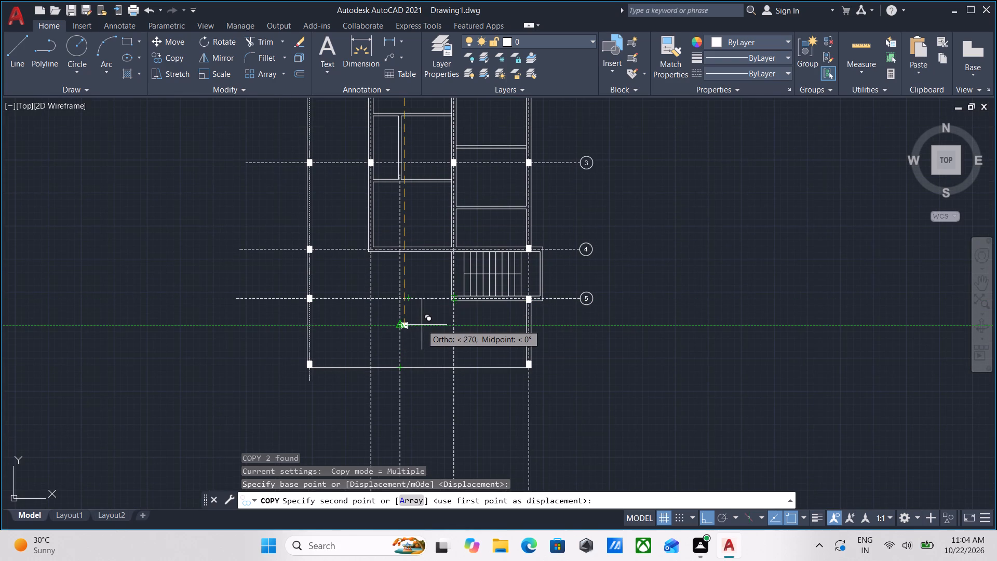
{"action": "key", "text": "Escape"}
Copy the loose wide column between grid bubbles B and C to the staircase's wall corner at grids C and 5.
{"action": "scroll", "coordinate": [489, 306], "scroll_direction": "up", "scroll_amount": 2}
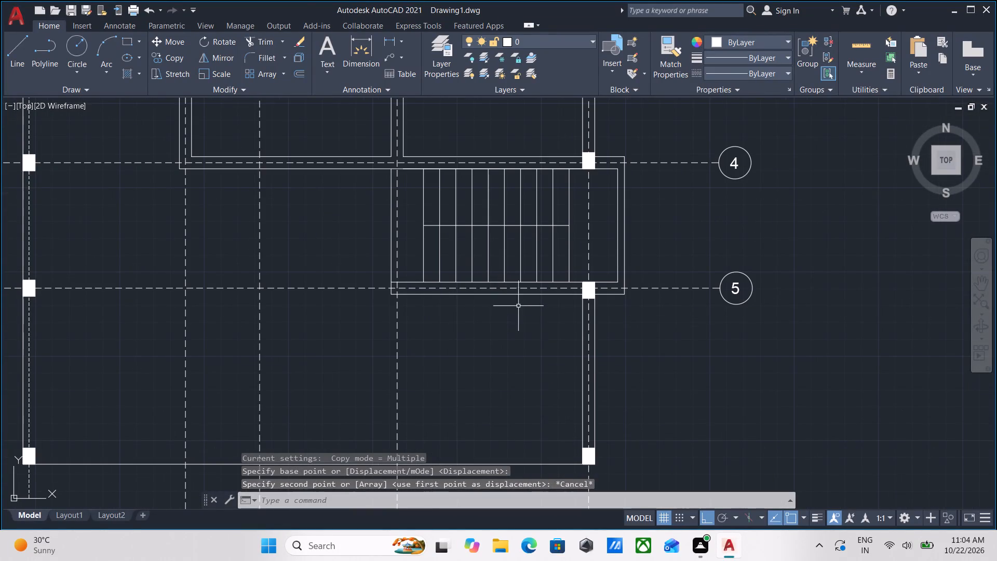
{"action": "middle_click_drag", "start_coordinate": [537, 318], "coordinate": [494, 276]}
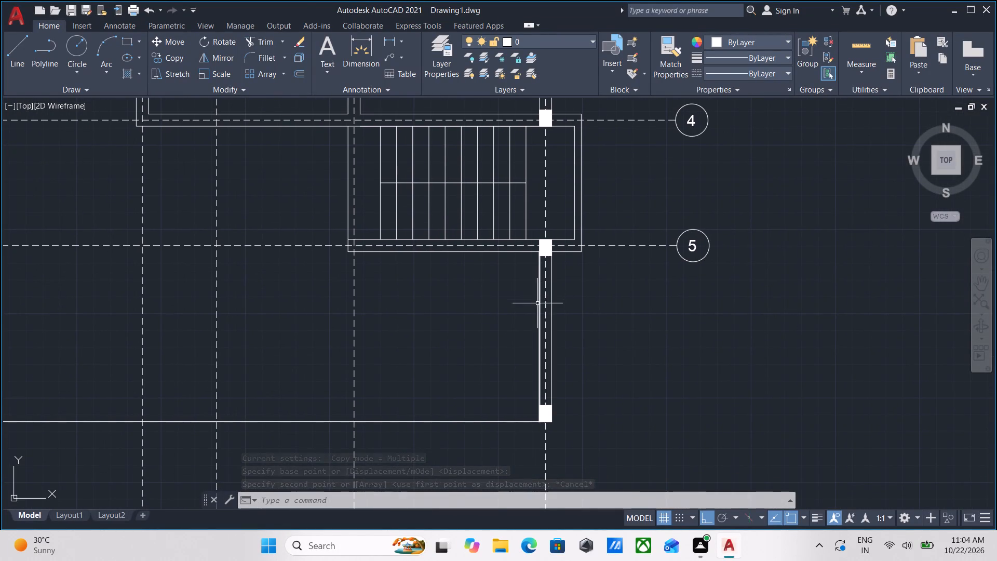
{"action": "middle_click_drag", "start_coordinate": [456, 336], "coordinate": [528, 416]}
{"action": "scroll", "coordinate": [438, 313], "scroll_direction": "down", "scroll_amount": 2}
{"action": "middle_click_drag", "start_coordinate": [437, 323], "coordinate": [453, 386]}
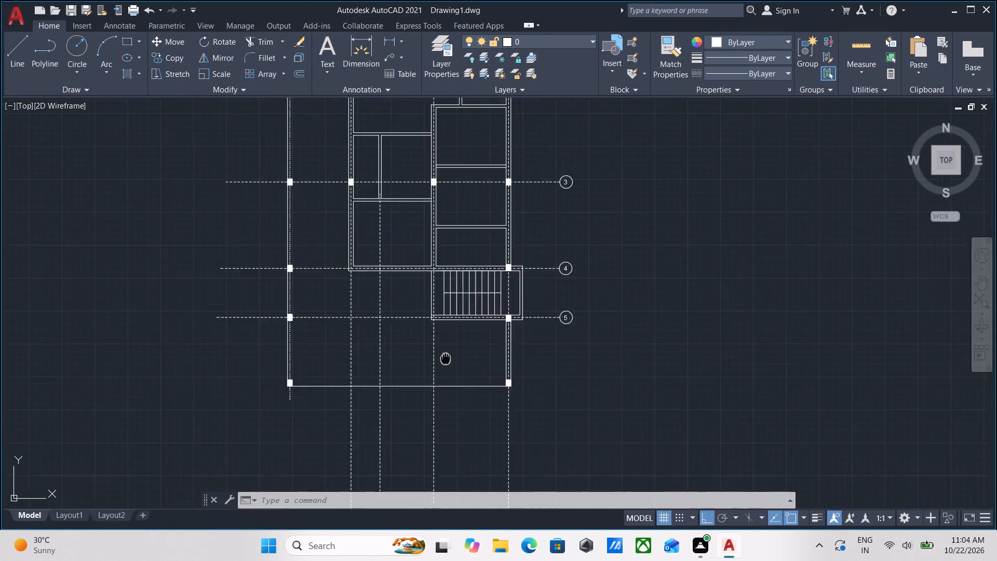
{"action": "middle_click_drag", "start_coordinate": [453, 386], "coordinate": [463, 470]}
{"action": "middle_click_drag", "start_coordinate": [403, 263], "coordinate": [417, 345]}
{"action": "scroll", "coordinate": [436, 289], "scroll_direction": "up", "scroll_amount": 2}
{"action": "middle_click_drag", "start_coordinate": [428, 286], "coordinate": [408, 416]}
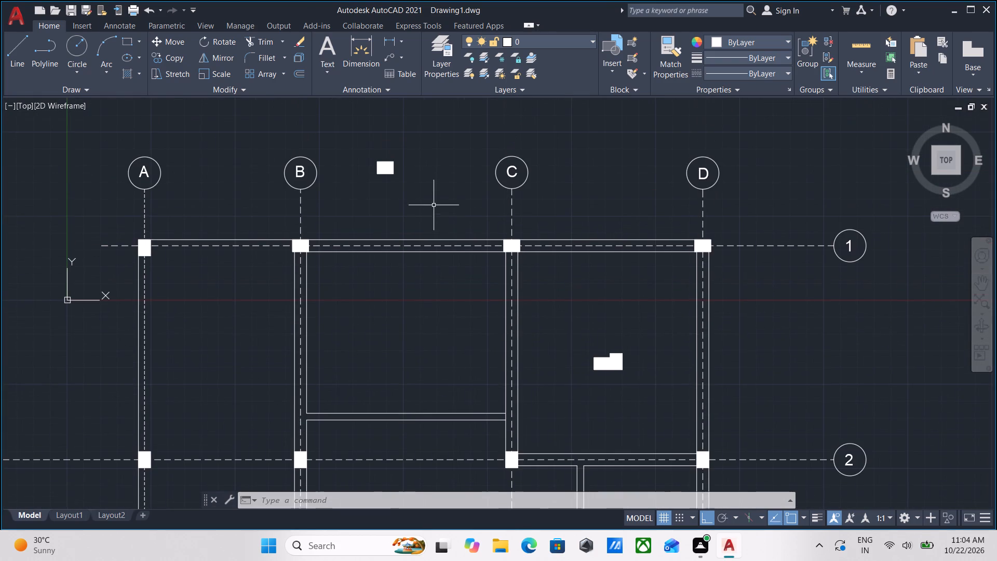
{"action": "left_click_drag", "start_coordinate": [426, 202], "coordinate": [421, 194]}
{"action": "left_click", "coordinate": [379, 145]}
{"action": "type", "text": "CO"}
{"action": "key", "text": "Return"}
{"action": "left_click", "coordinate": [382, 171]}
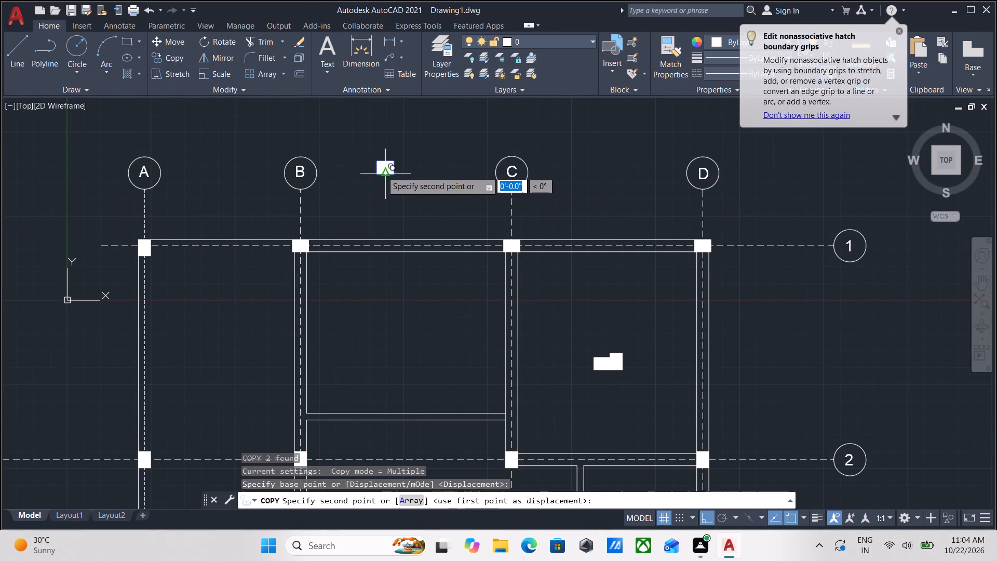
{"action": "key", "text": "F8"}
{"action": "scroll", "coordinate": [403, 310], "scroll_direction": "down", "scroll_amount": 1}
{"action": "middle_click_drag", "start_coordinate": [403, 310], "coordinate": [336, 125]}
{"action": "scroll", "coordinate": [336, 124], "scroll_direction": "down", "scroll_amount": 1}
{"action": "middle_click_drag", "start_coordinate": [383, 332], "coordinate": [373, 171]}
{"action": "scroll", "coordinate": [389, 226], "scroll_direction": "up", "scroll_amount": 5}
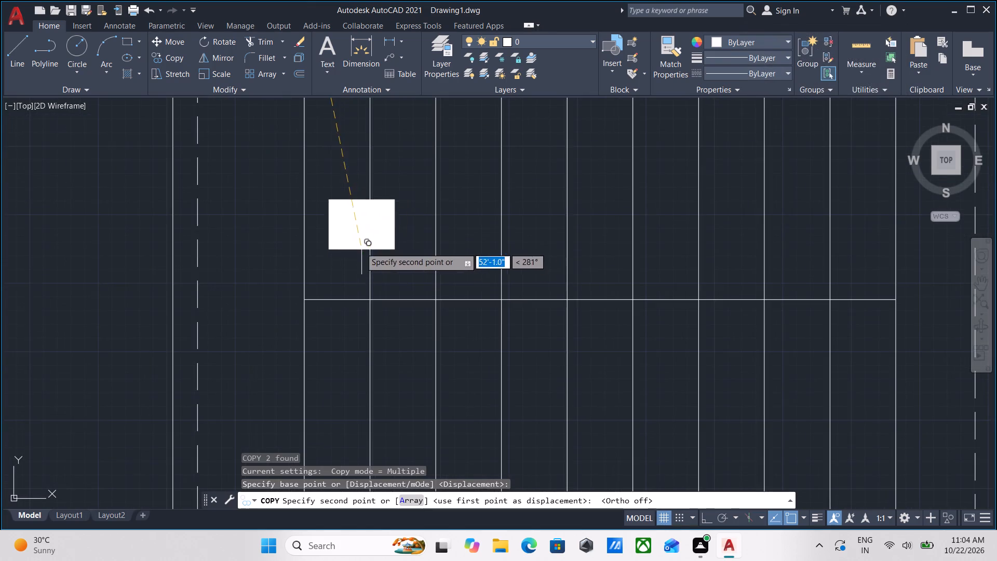
{"action": "middle_click_drag", "start_coordinate": [360, 246], "coordinate": [423, 101]}
{"action": "middle_click_drag", "start_coordinate": [375, 291], "coordinate": [435, 126]}
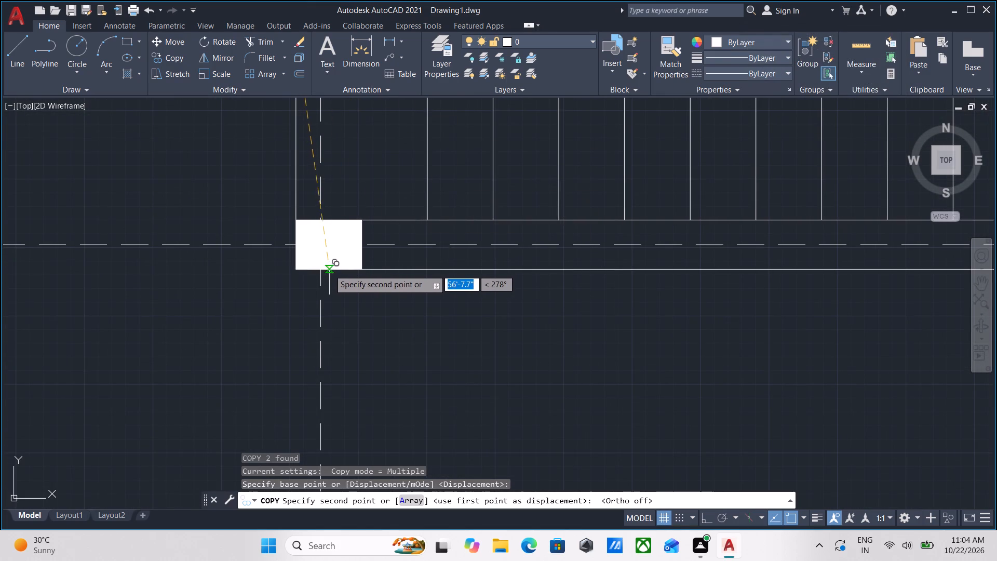
{"action": "scroll", "coordinate": [331, 269], "scroll_direction": "up", "scroll_amount": 2}
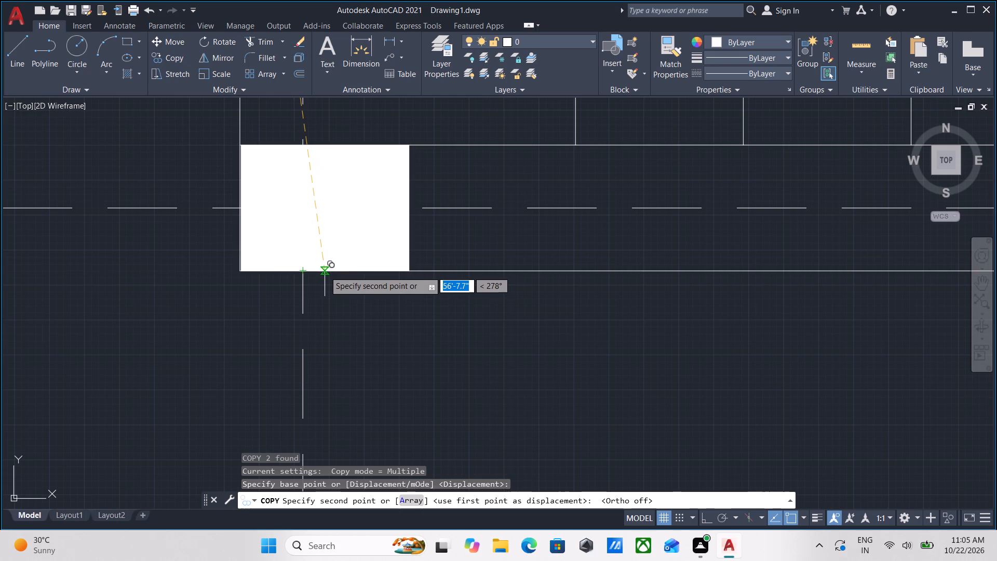
{"action": "left_click", "coordinate": [330, 271]}
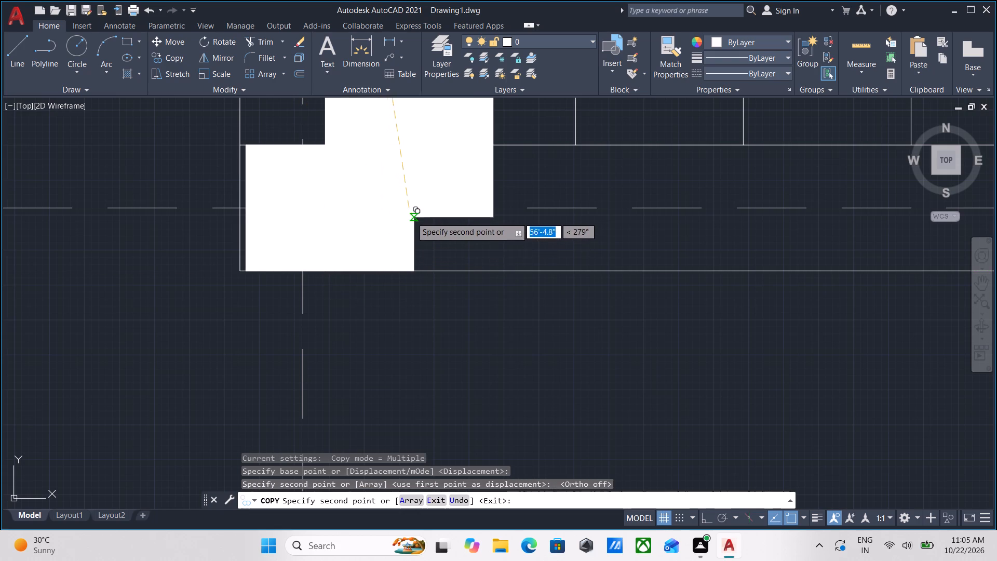
{"action": "key", "text": "Escape"}
Move the column at grids C and 5 so its lower-left corner meets the outer corner of the staircase walls.
{"action": "left_click", "coordinate": [419, 250]}
{"action": "left_click", "coordinate": [394, 237]}
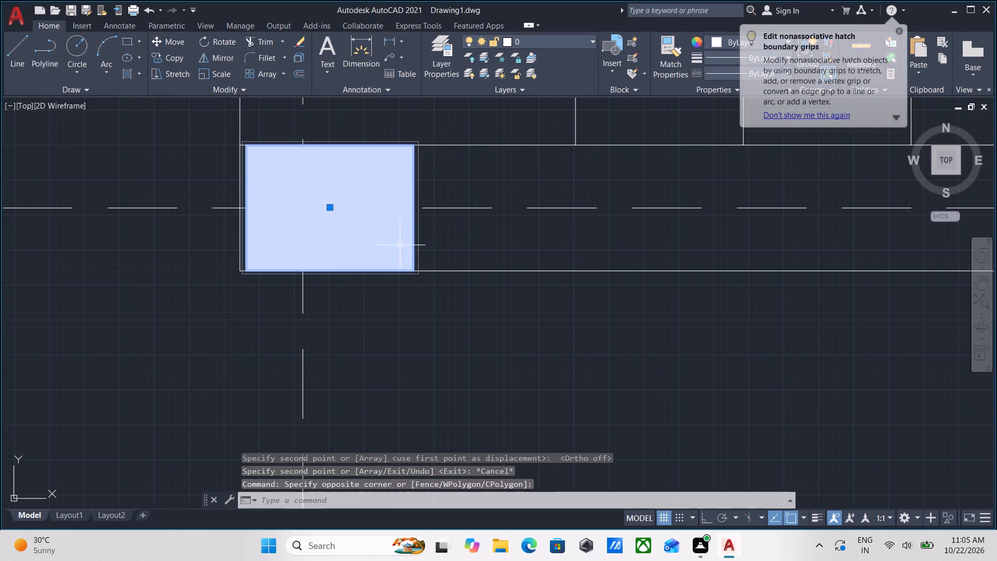
{"action": "key", "text": "m"}
{"action": "key", "text": "Return"}
{"action": "scroll", "coordinate": [254, 251], "scroll_direction": "up", "scroll_amount": 3}
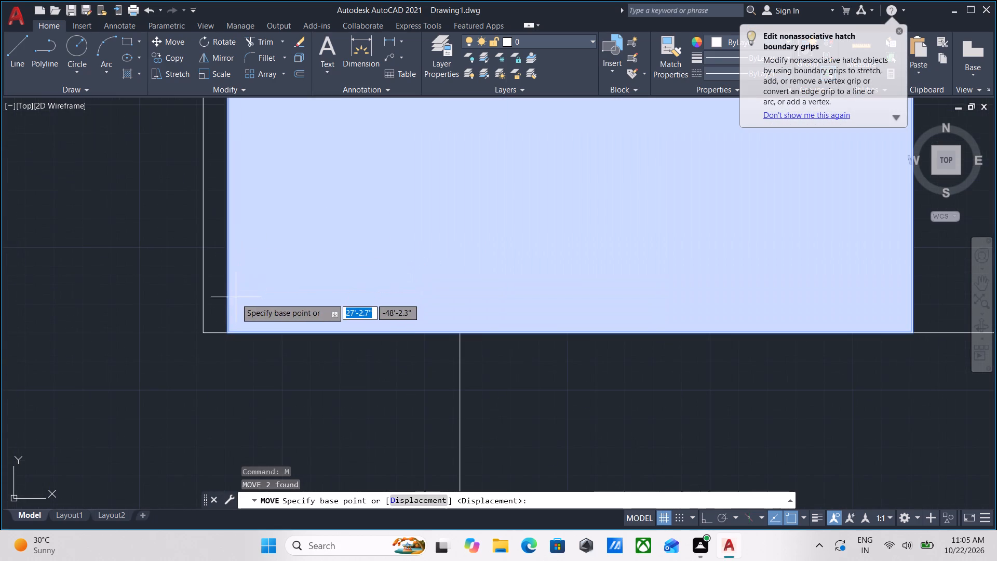
{"action": "left_click", "coordinate": [227, 332]}
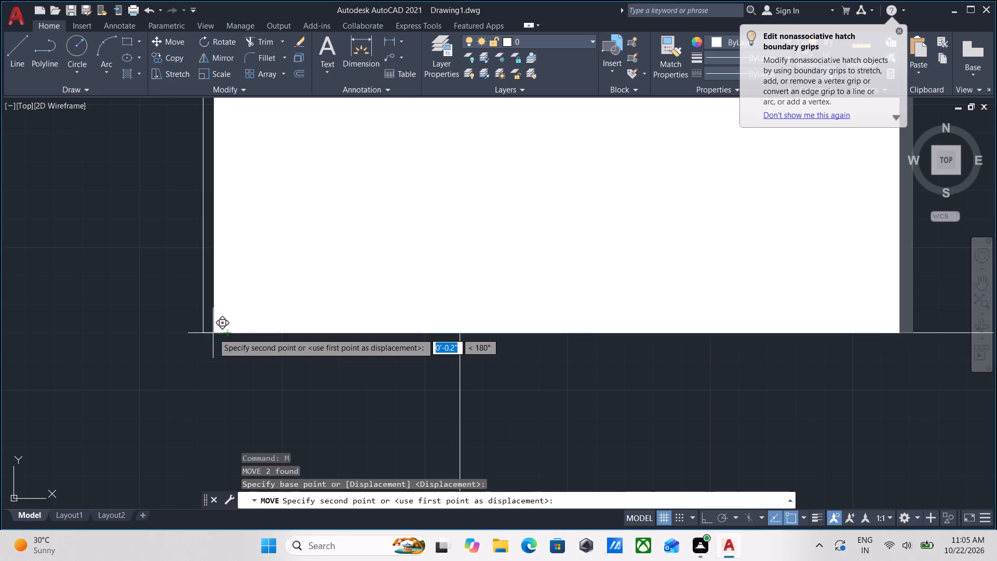
{"action": "left_click", "coordinate": [203, 330]}
{"action": "scroll", "coordinate": [299, 286], "scroll_direction": "down", "scroll_amount": 2}
{"action": "middle_click_drag", "start_coordinate": [309, 291], "coordinate": [332, 293]}
{"action": "scroll", "coordinate": [339, 294], "scroll_direction": "down", "scroll_amount": 5}
{"action": "key", "text": "Escape"}
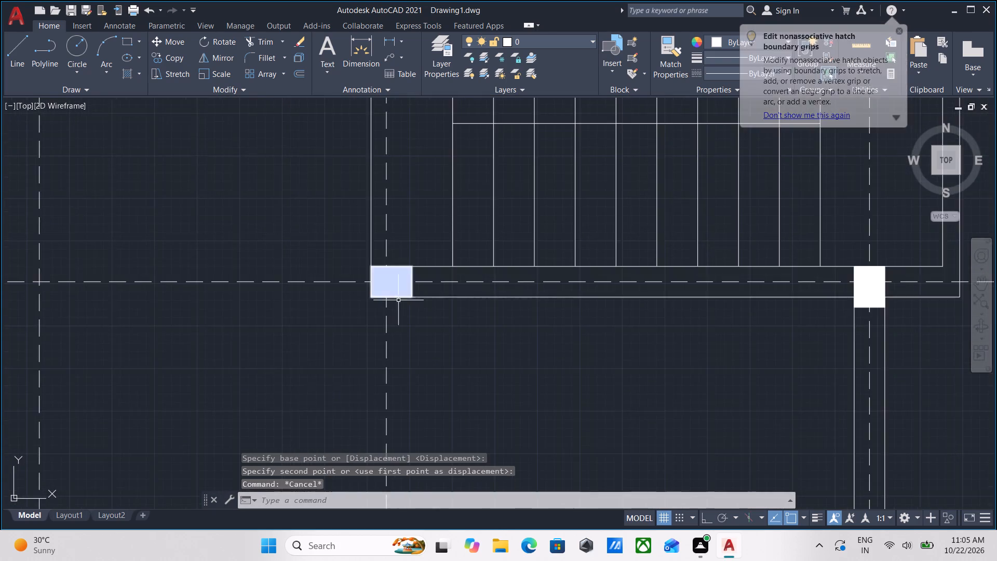
Copy the column at grids C and 5 straight down to the plan's bottom wall line on grid C.
{"action": "scroll", "coordinate": [405, 302], "scroll_direction": "down", "scroll_amount": 2}
{"action": "middle_click_drag", "start_coordinate": [411, 295], "coordinate": [453, 245]}
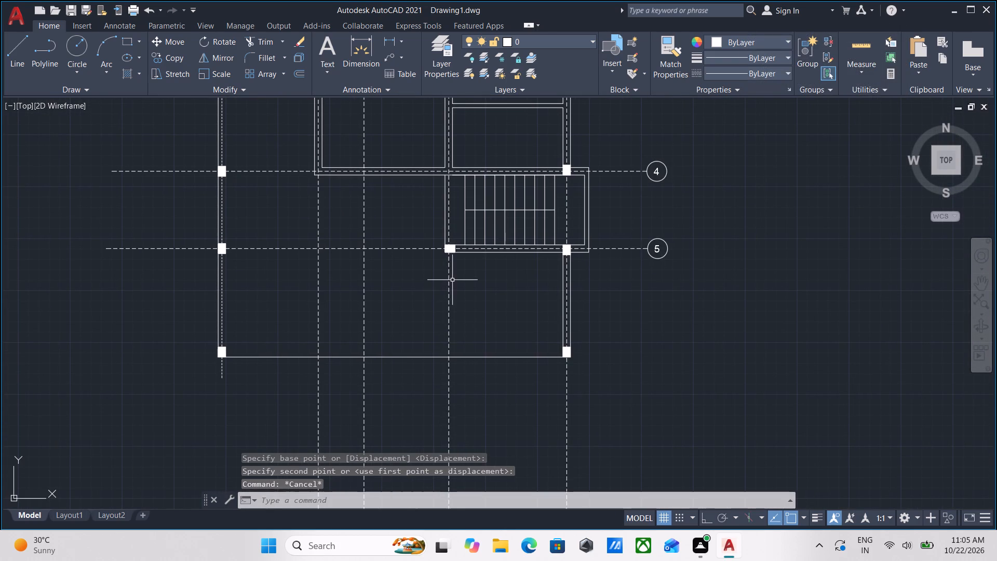
{"action": "scroll", "coordinate": [433, 267], "scroll_direction": "up", "scroll_amount": 2}
{"action": "scroll", "coordinate": [464, 221], "scroll_direction": "up", "scroll_amount": 5}
{"action": "left_click", "coordinate": [594, 236]}
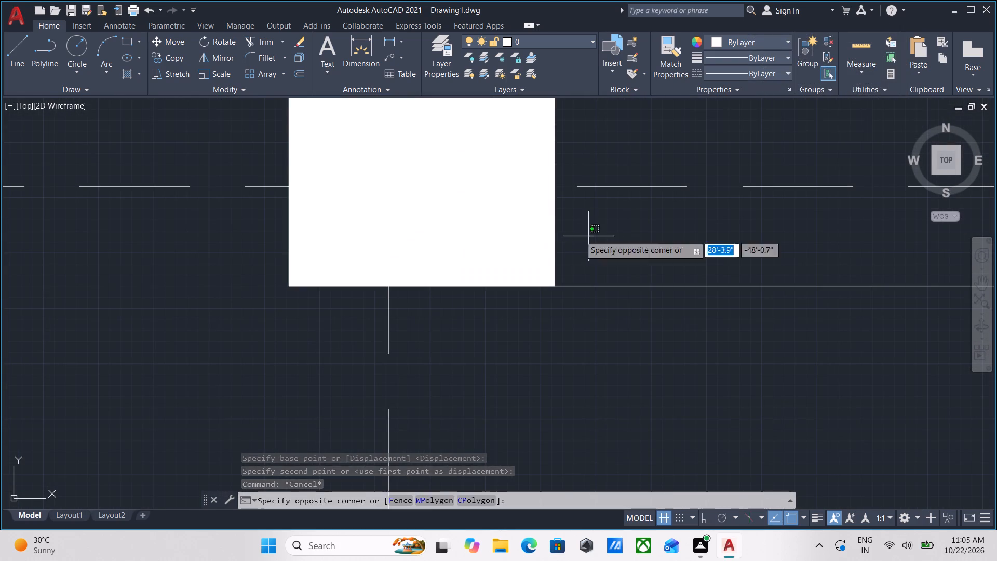
{"action": "left_click", "coordinate": [504, 225]}
{"action": "type", "text": "CO"}
{"action": "key", "text": "Return"}
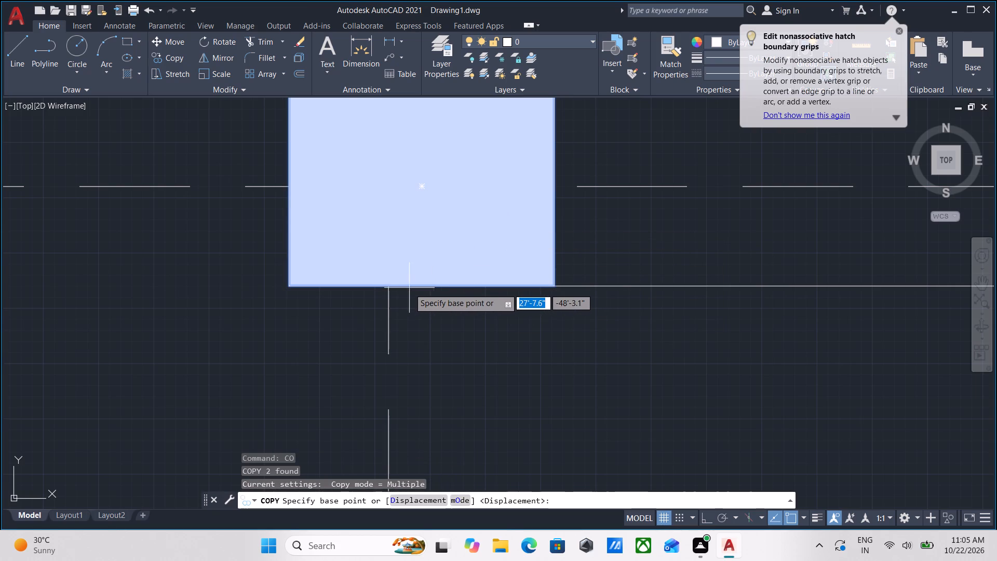
{"action": "left_click", "coordinate": [411, 288]}
{"action": "scroll", "coordinate": [419, 368], "scroll_direction": "down", "scroll_amount": 1}
{"action": "middle_click_drag", "start_coordinate": [418, 367], "coordinate": [404, 203]}
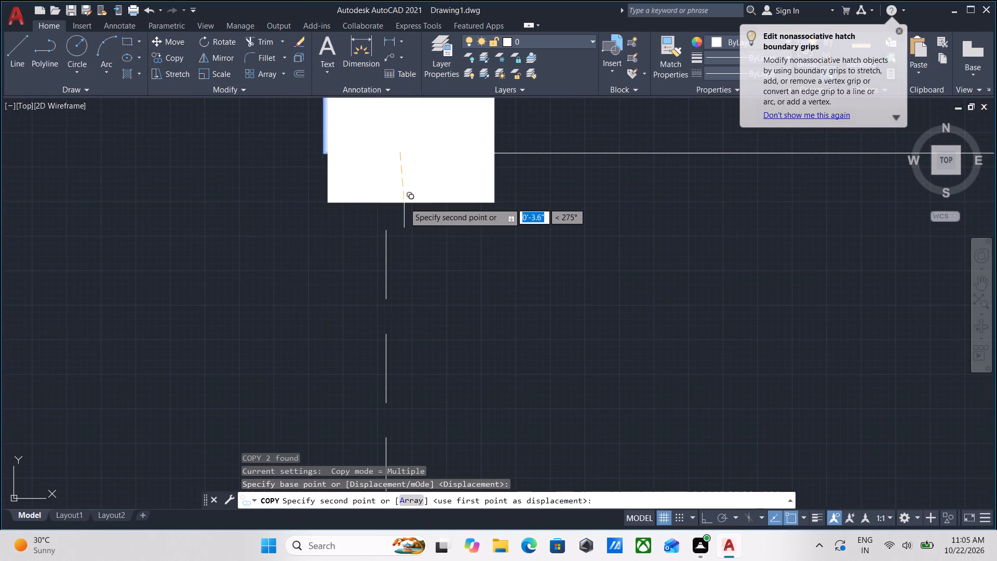
{"action": "key", "text": "F8"}
{"action": "scroll", "coordinate": [397, 248], "scroll_direction": "down", "scroll_amount": 1}
{"action": "middle_click_drag", "start_coordinate": [397, 247], "coordinate": [403, 113]}
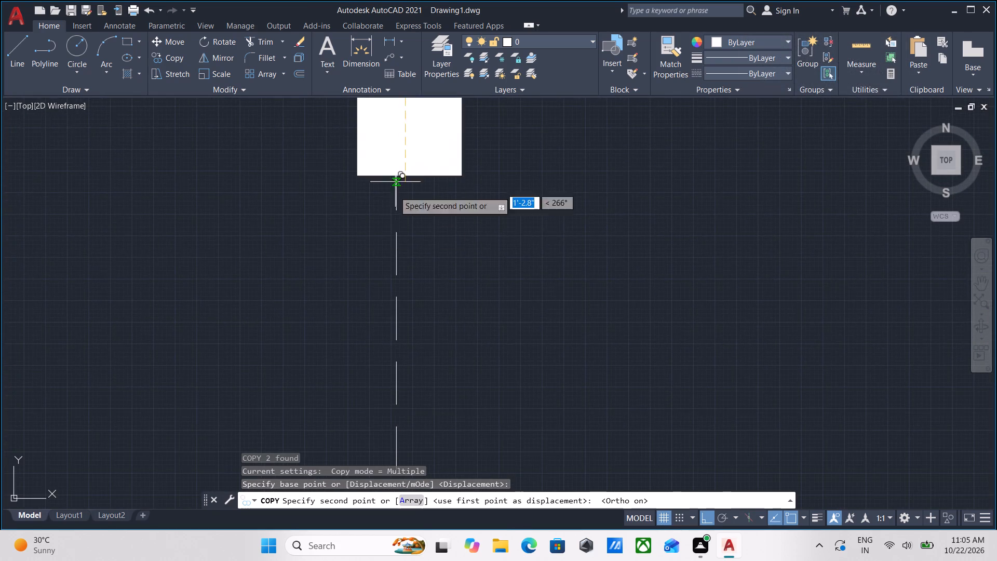
{"action": "scroll", "coordinate": [394, 239], "scroll_direction": "down", "scroll_amount": 2}
{"action": "middle_click_drag", "start_coordinate": [394, 240], "coordinate": [399, 108]}
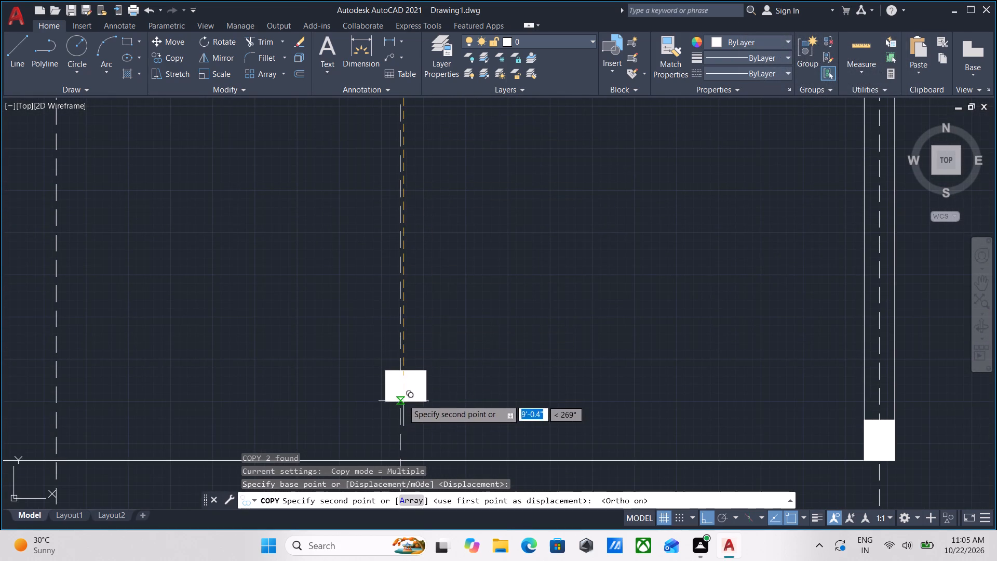
{"action": "middle_click_drag", "start_coordinate": [399, 394], "coordinate": [418, 252]}
{"action": "left_click", "coordinate": [420, 313]}
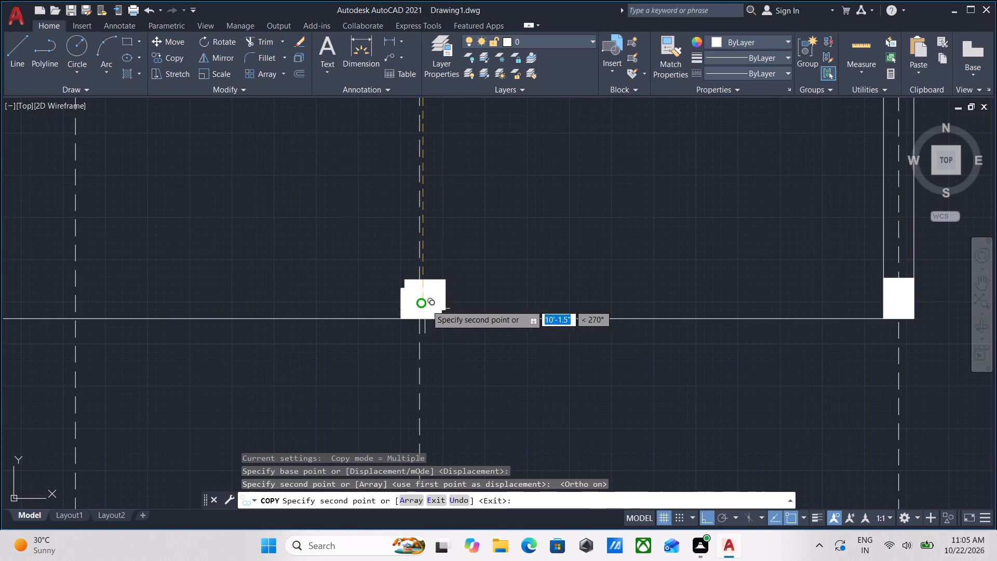
Place another copy of the column on grid C at the lower wall face of grid 4, and end Copy.
{"action": "scroll", "coordinate": [442, 252], "scroll_direction": "down", "scroll_amount": 1}
{"action": "middle_click_drag", "start_coordinate": [442, 252], "coordinate": [443, 351]}
{"action": "scroll", "coordinate": [447, 302], "scroll_direction": "down", "scroll_amount": 2}
{"action": "middle_click_drag", "start_coordinate": [447, 302], "coordinate": [447, 383]}
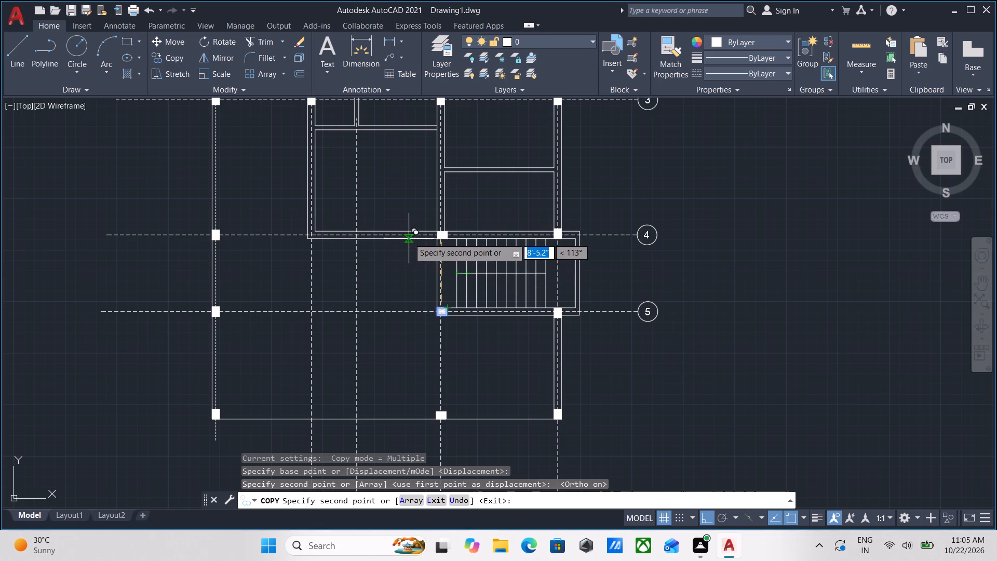
{"action": "scroll", "coordinate": [446, 256], "scroll_direction": "up", "scroll_amount": 2}
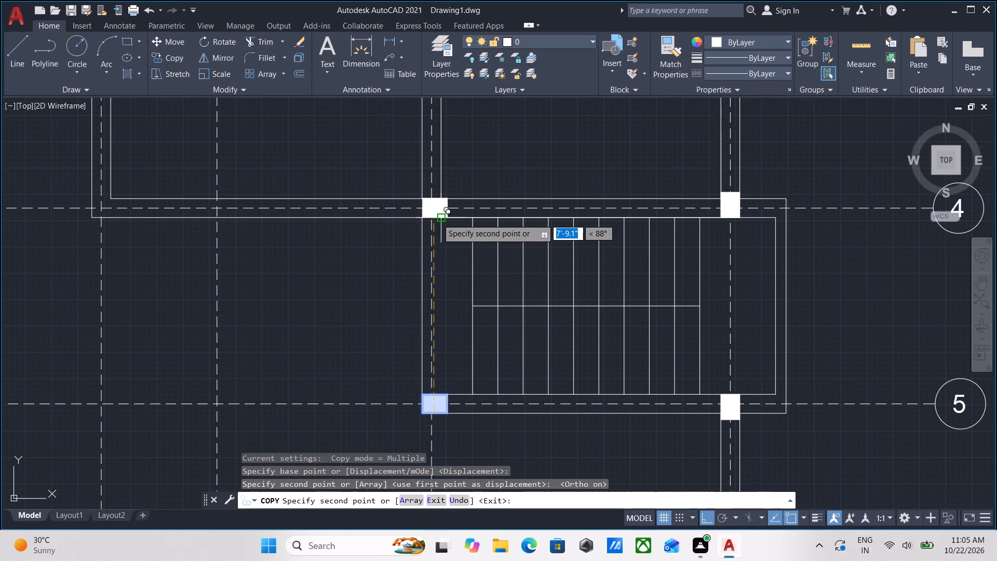
{"action": "left_click", "coordinate": [428, 215]}
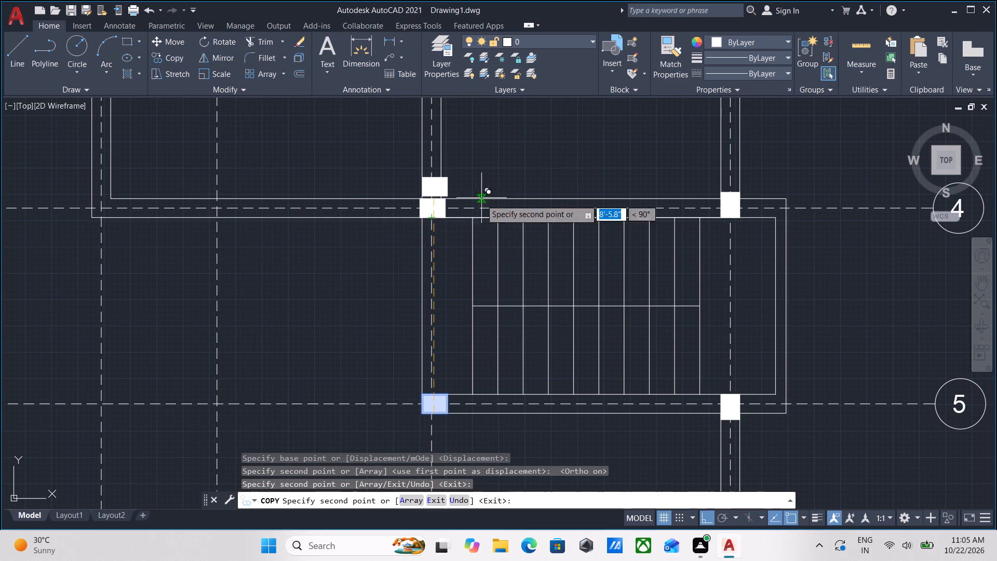
{"action": "scroll", "coordinate": [443, 205], "scroll_direction": "up", "scroll_amount": 2}
{"action": "key", "text": "Escape"}
{"action": "scroll", "coordinate": [449, 212], "scroll_direction": "down", "scroll_amount": 1}
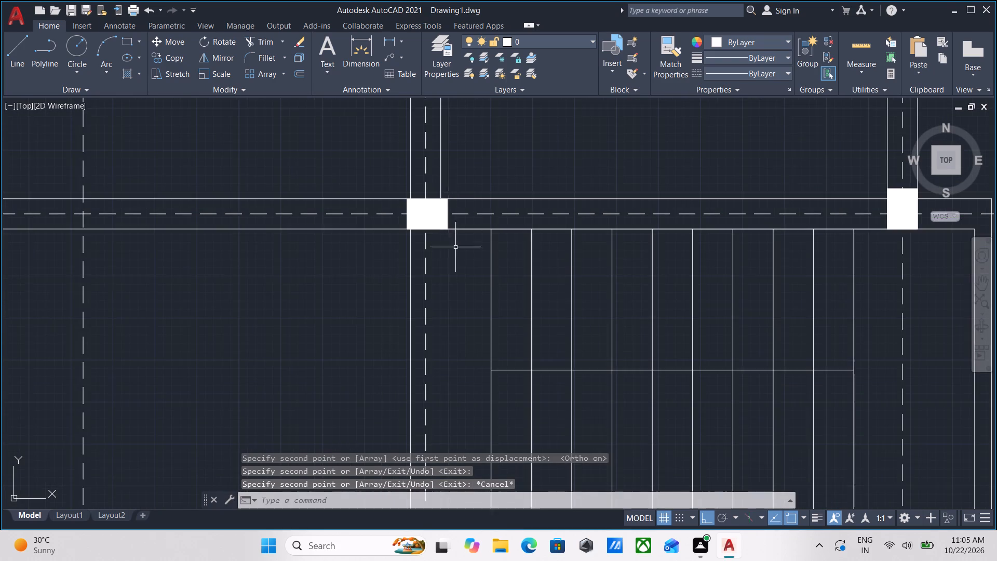
Examine the columns and walls around the staircase between grids 4 and 5.
{"action": "scroll", "coordinate": [456, 272], "scroll_direction": "down", "scroll_amount": 2}
{"action": "middle_click_drag", "start_coordinate": [453, 268], "coordinate": [450, 216]}
{"action": "scroll", "coordinate": [448, 249], "scroll_direction": "up", "scroll_amount": 1}
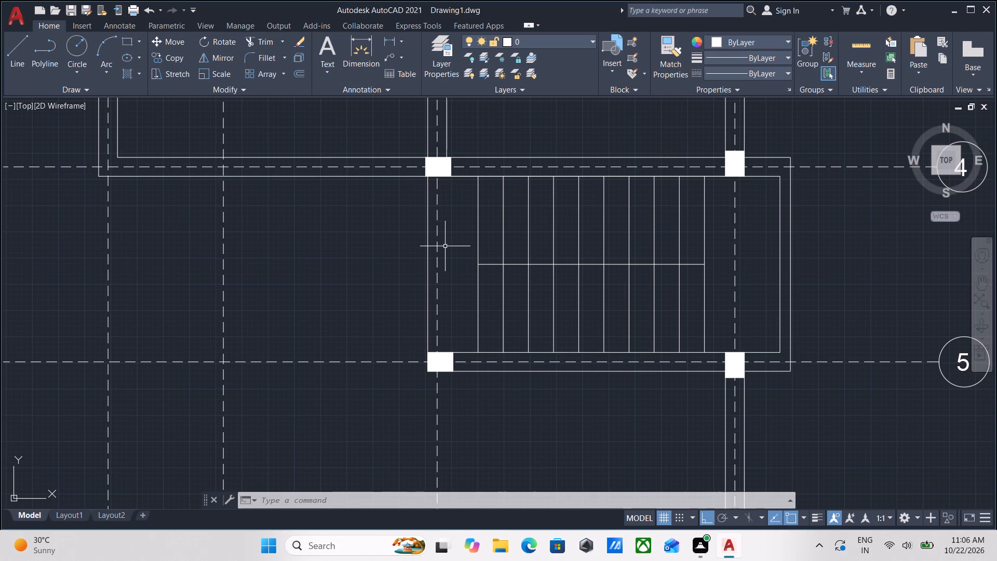
{"action": "scroll", "coordinate": [444, 235], "scroll_direction": "up", "scroll_amount": 2}
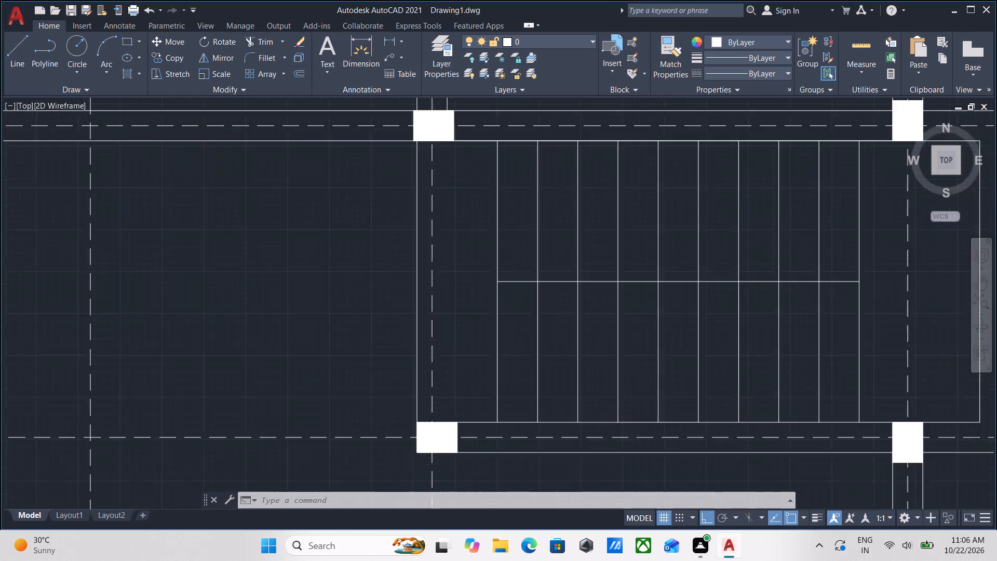
{"action": "scroll", "coordinate": [444, 235], "scroll_direction": "down", "scroll_amount": 3}
{"action": "middle_click_drag", "start_coordinate": [444, 235], "coordinate": [476, 329]}
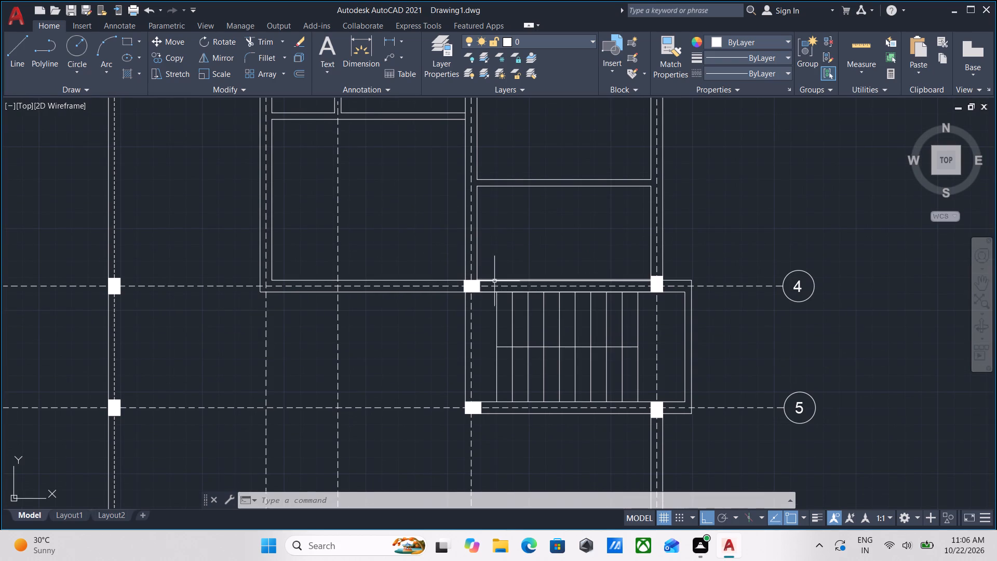
{"action": "scroll", "coordinate": [470, 268], "scroll_direction": "up", "scroll_amount": 1}
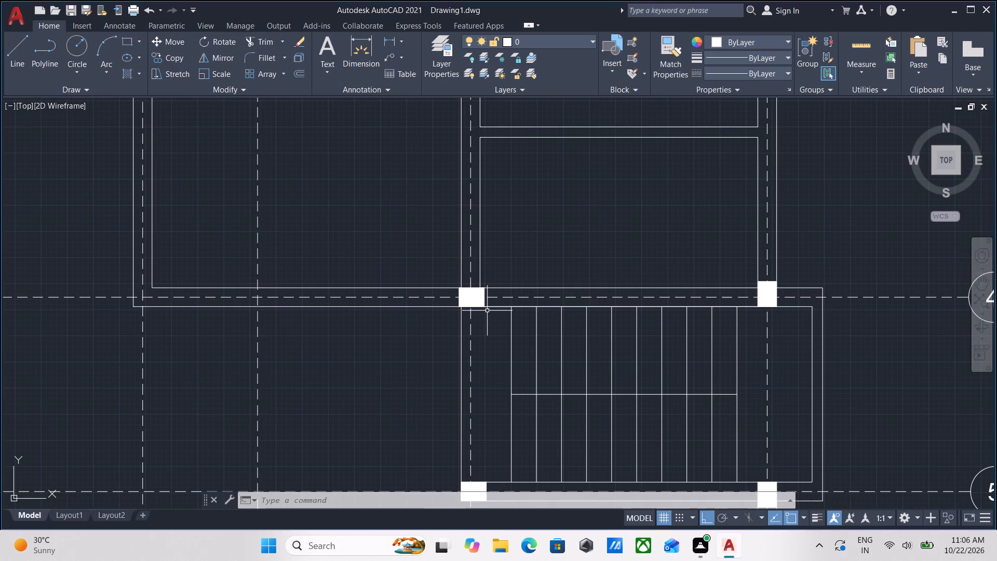
{"action": "scroll", "coordinate": [492, 301], "scroll_direction": "down", "scroll_amount": 1}
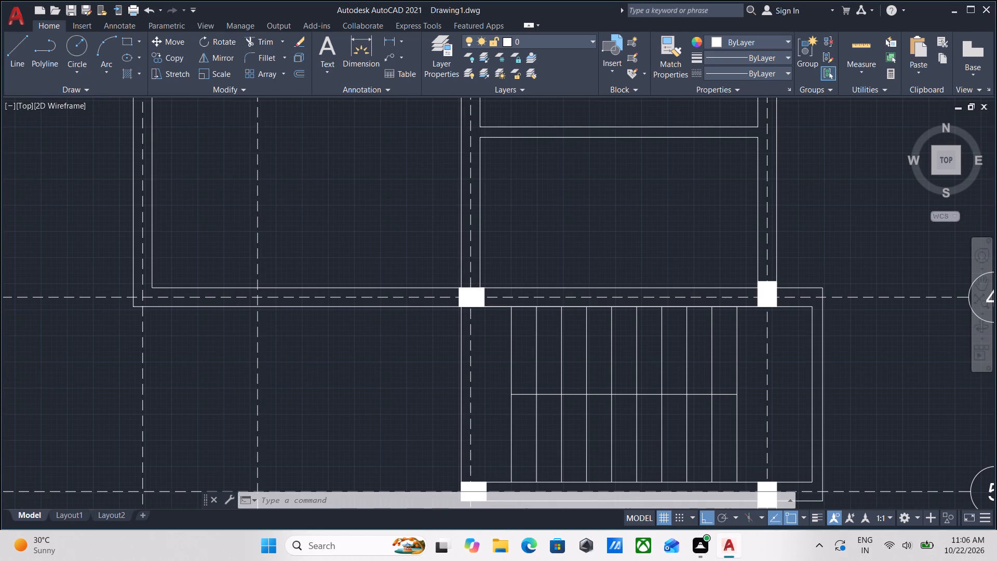
Copy the column at grids C and 4 along grid 4, 8'-6" west, onto the unlabelled grid line between B and C.
{"action": "scroll", "coordinate": [489, 305], "scroll_direction": "up", "scroll_amount": 4}
{"action": "left_click", "coordinate": [491, 293]}
{"action": "left_click", "coordinate": [467, 298]}
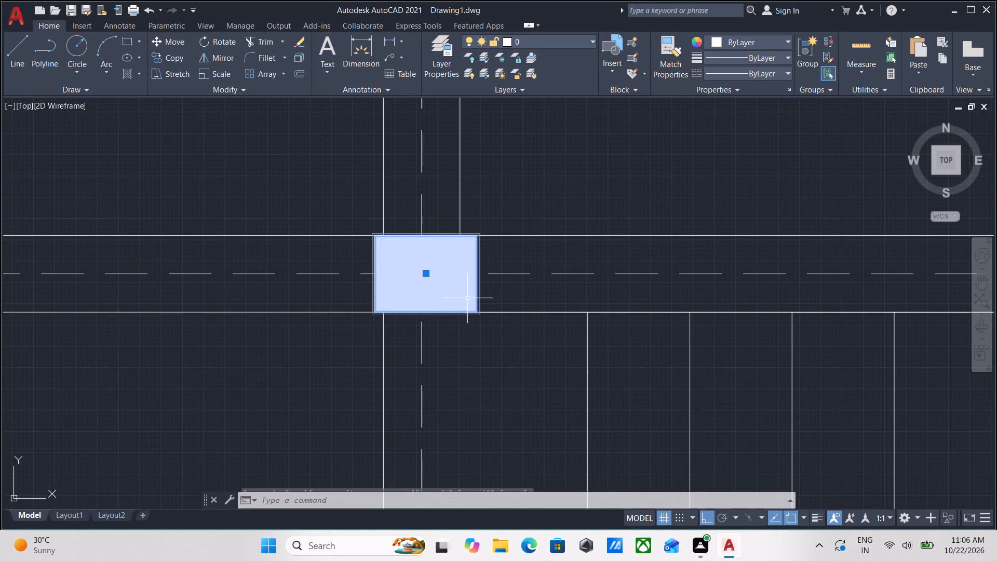
{"action": "middle_click_drag", "start_coordinate": [467, 298], "coordinate": [477, 301]}
{"action": "type", "text": "CO"}
{"action": "key", "text": "Return"}
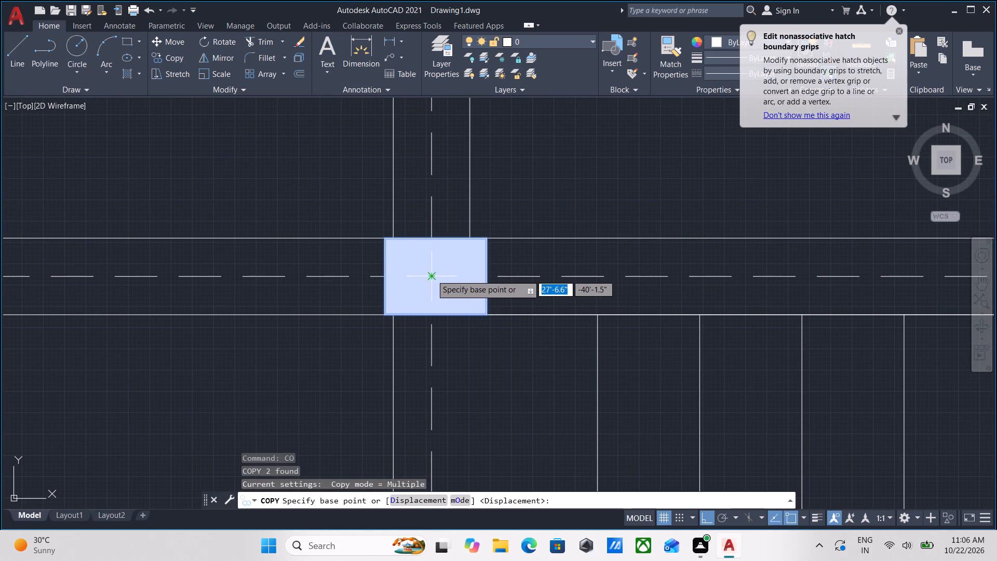
{"action": "left_click", "coordinate": [432, 275]}
{"action": "middle_click_drag", "start_coordinate": [263, 276], "coordinate": [447, 289]}
{"action": "middle_click_drag", "start_coordinate": [238, 299], "coordinate": [509, 306]}
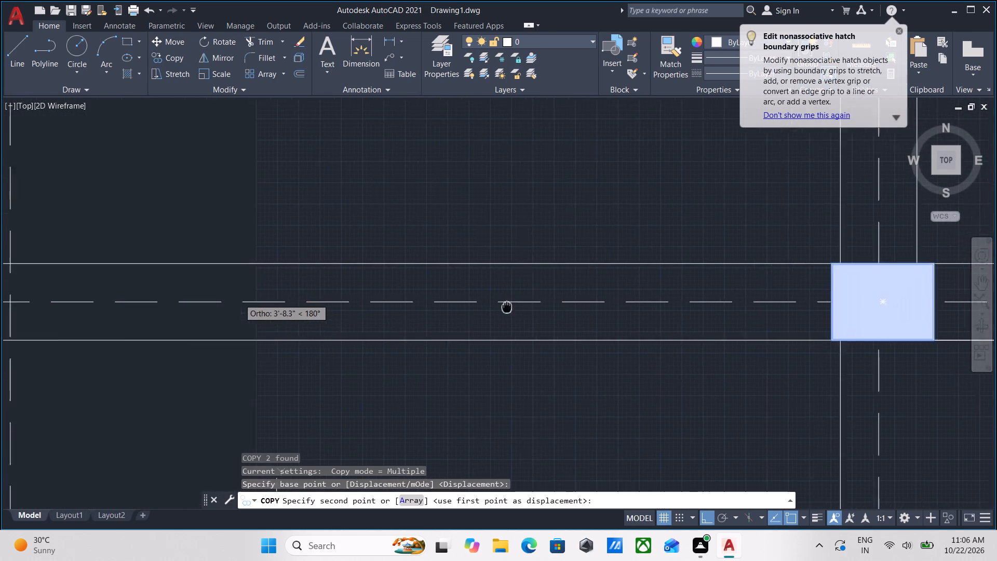
{"action": "scroll", "coordinate": [511, 306], "scroll_direction": "down", "scroll_amount": 1}
{"action": "scroll", "coordinate": [257, 279], "scroll_direction": "down", "scroll_amount": 1}
{"action": "middle_click_drag", "start_coordinate": [257, 279], "coordinate": [343, 311]}
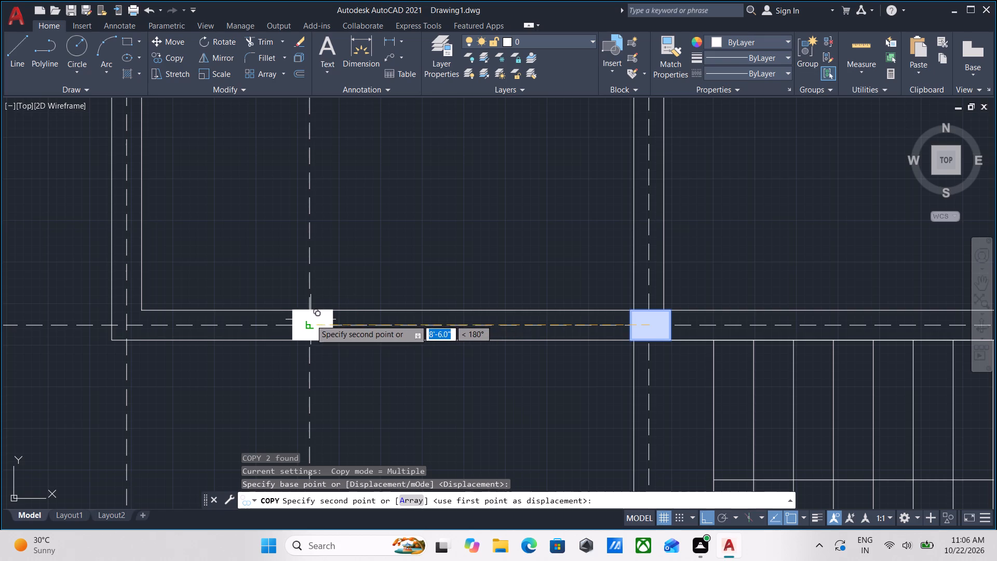
{"action": "left_click", "coordinate": [311, 319]}
With Ortho off, place another copy where the unlabelled grid line between B and C crosses grid 5, and end Copy.
{"action": "scroll", "coordinate": [319, 320], "scroll_direction": "down", "scroll_amount": 2}
{"action": "middle_click_drag", "start_coordinate": [321, 368], "coordinate": [341, 286]}
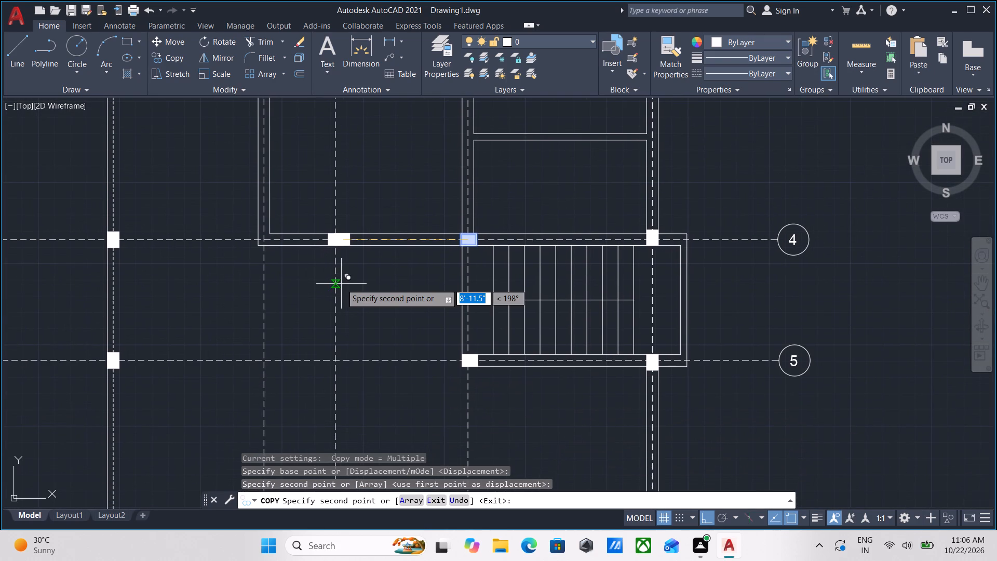
{"action": "key", "text": "F8"}
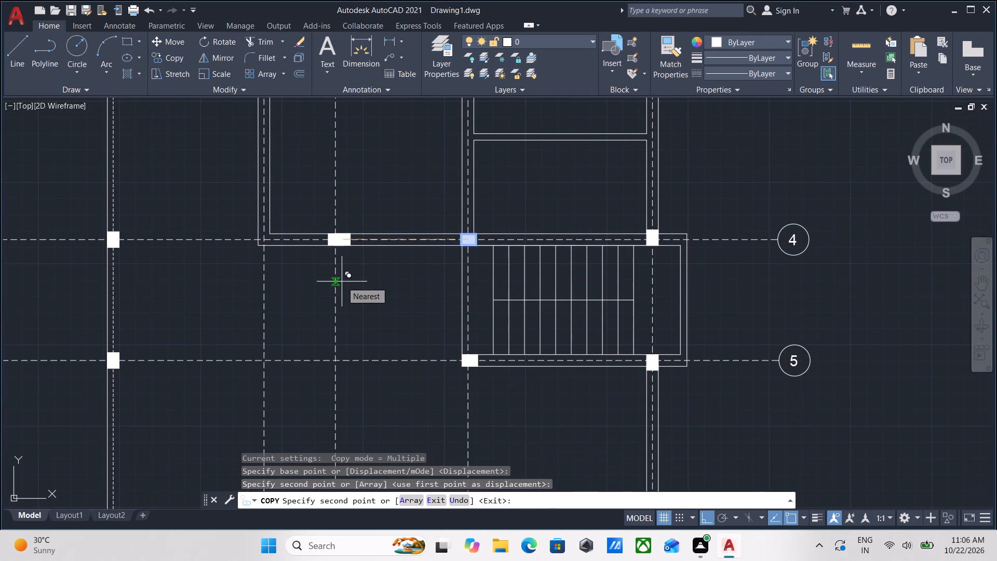
{"action": "scroll", "coordinate": [341, 359], "scroll_direction": "up", "scroll_amount": 2}
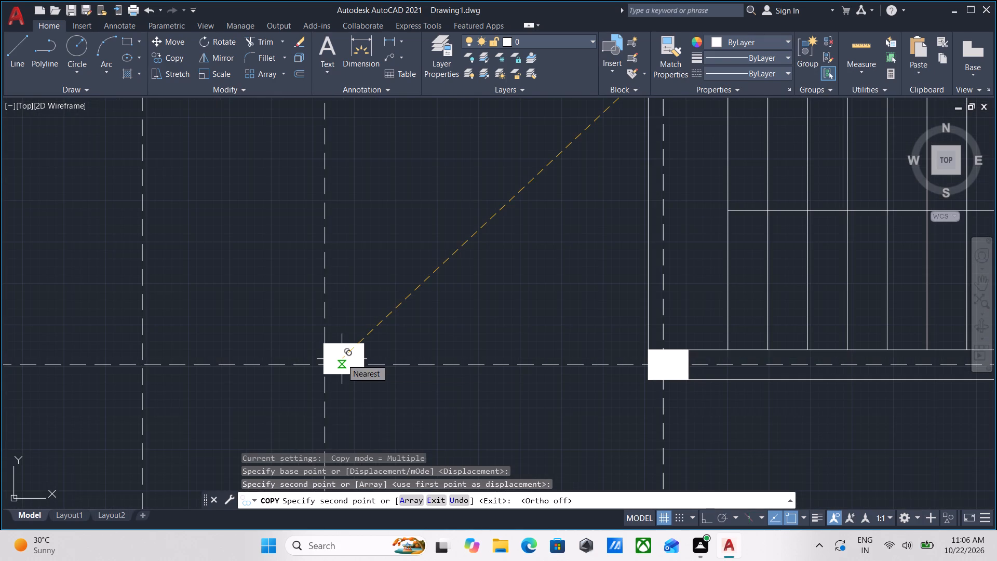
{"action": "left_click", "coordinate": [328, 365]}
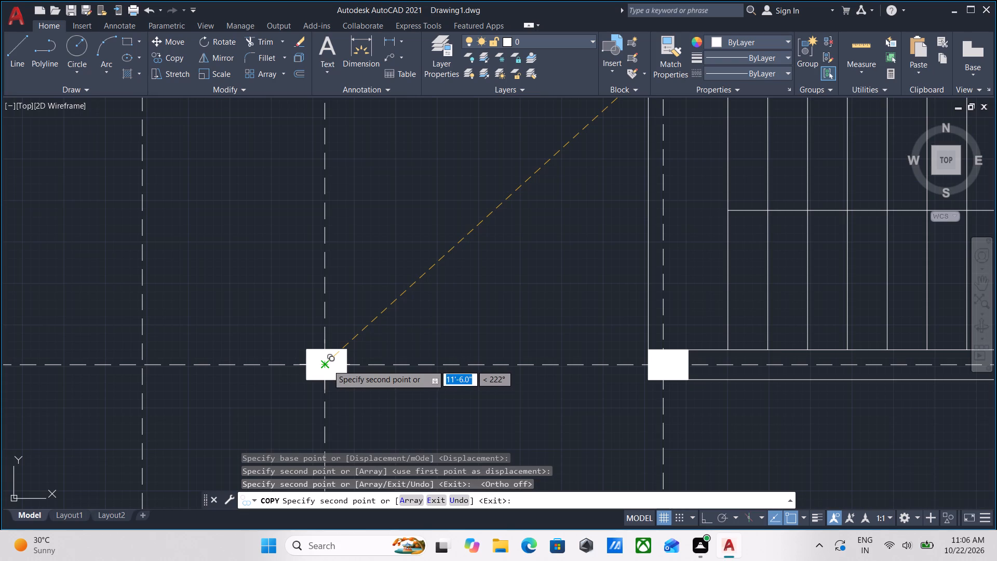
{"action": "scroll", "coordinate": [343, 361], "scroll_direction": "down", "scroll_amount": 2}
{"action": "middle_click_drag", "start_coordinate": [343, 361], "coordinate": [366, 280]}
{"action": "middle_click_drag", "start_coordinate": [359, 344], "coordinate": [367, 271]}
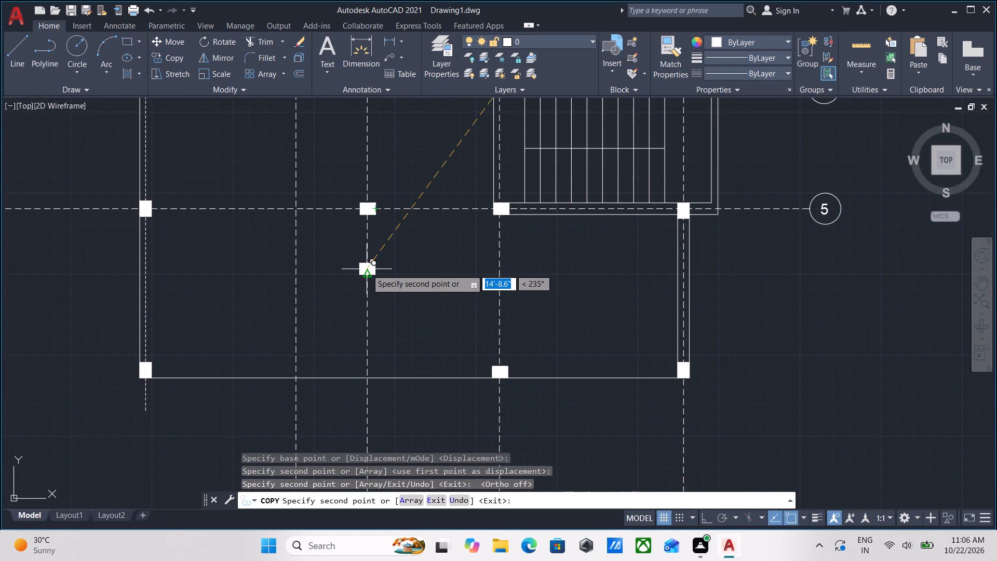
{"action": "scroll", "coordinate": [373, 370], "scroll_direction": "up", "scroll_amount": 1}
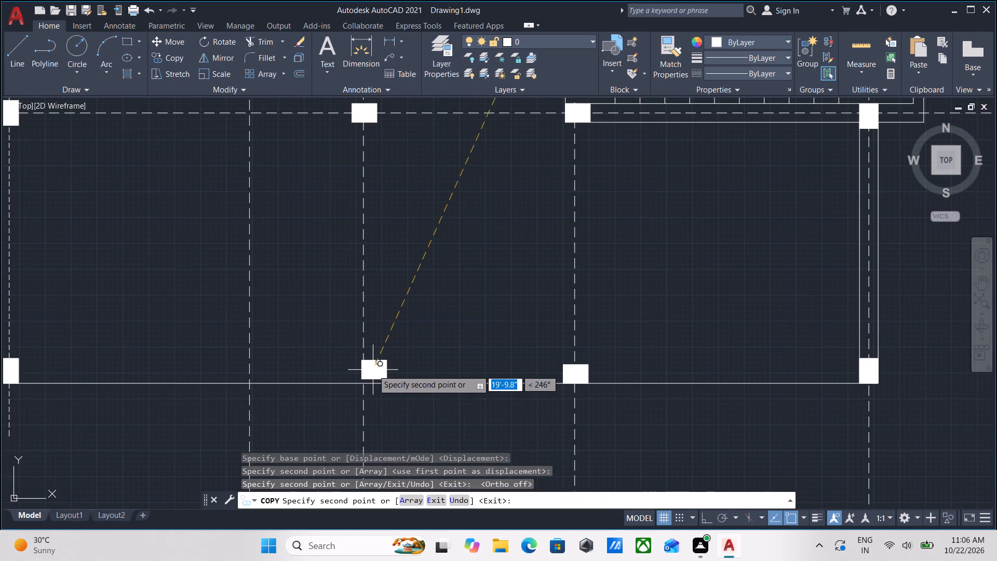
{"action": "middle_click_drag", "start_coordinate": [379, 299], "coordinate": [361, 456]}
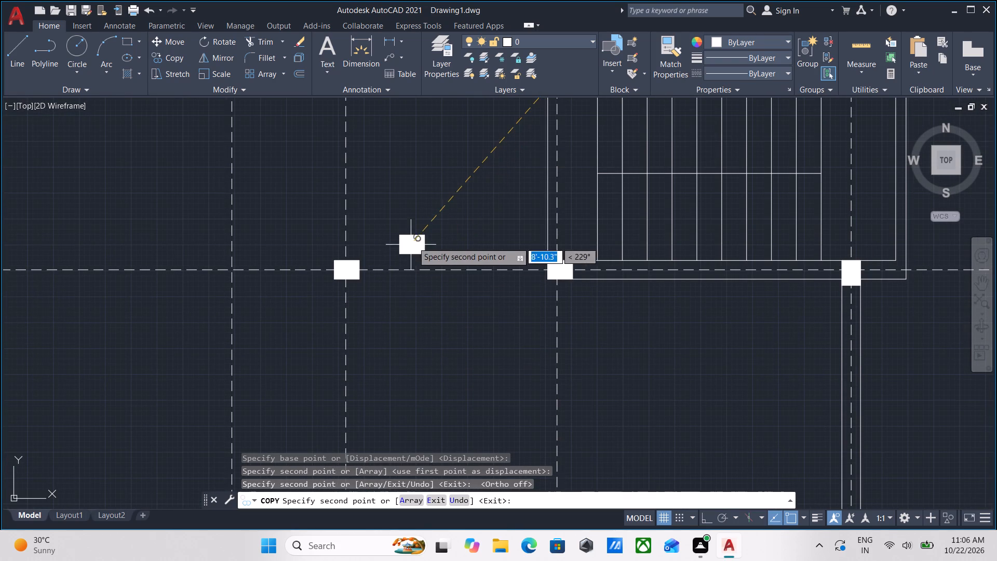
{"action": "key", "text": "Escape"}
Copy the grid 5 column on the unlabelled grid line straight down by its bottom edge to the plan's bottom wall line.
{"action": "scroll", "coordinate": [363, 262], "scroll_direction": "up", "scroll_amount": 2}
{"action": "left_click_drag", "start_coordinate": [366, 339], "coordinate": [365, 332]}
{"action": "left_click", "coordinate": [342, 282]}
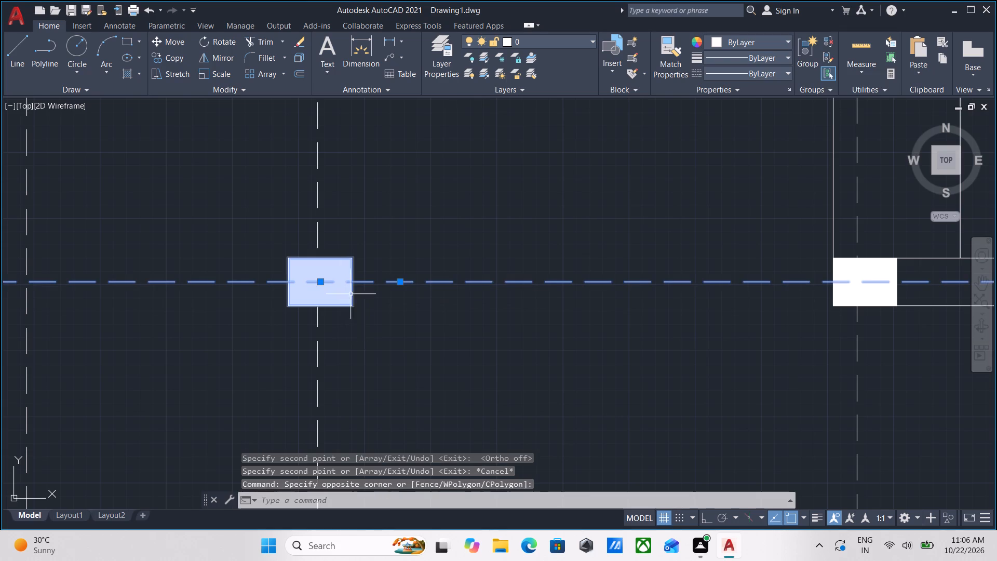
{"action": "key", "text": "Escape"}
{"action": "key", "text": "grave"}
{"action": "left_click", "coordinate": [368, 313]}
{"action": "left_click", "coordinate": [329, 298]}
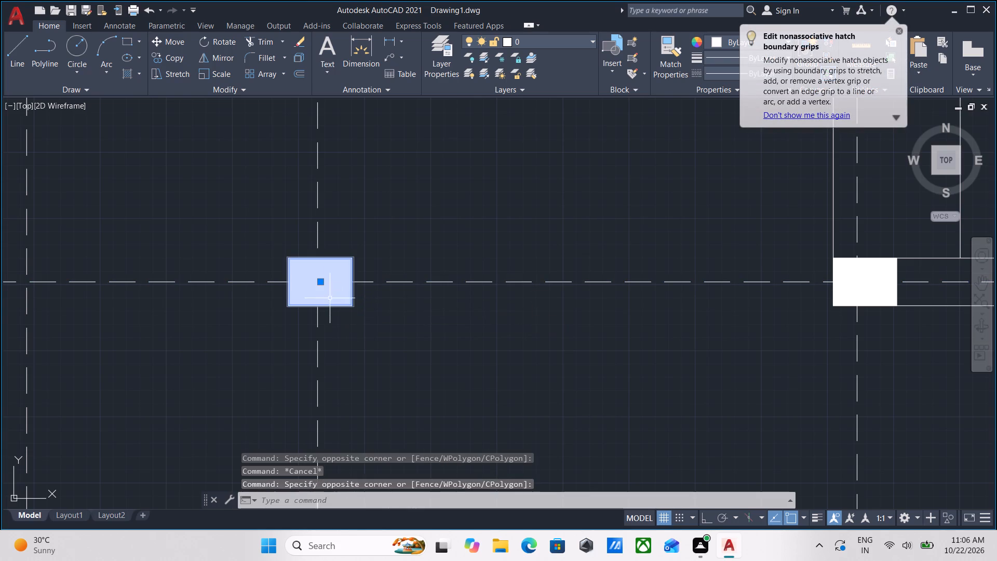
{"action": "middle_click_drag", "start_coordinate": [360, 315], "coordinate": [397, 291]}
{"action": "type", "text": "CO"}
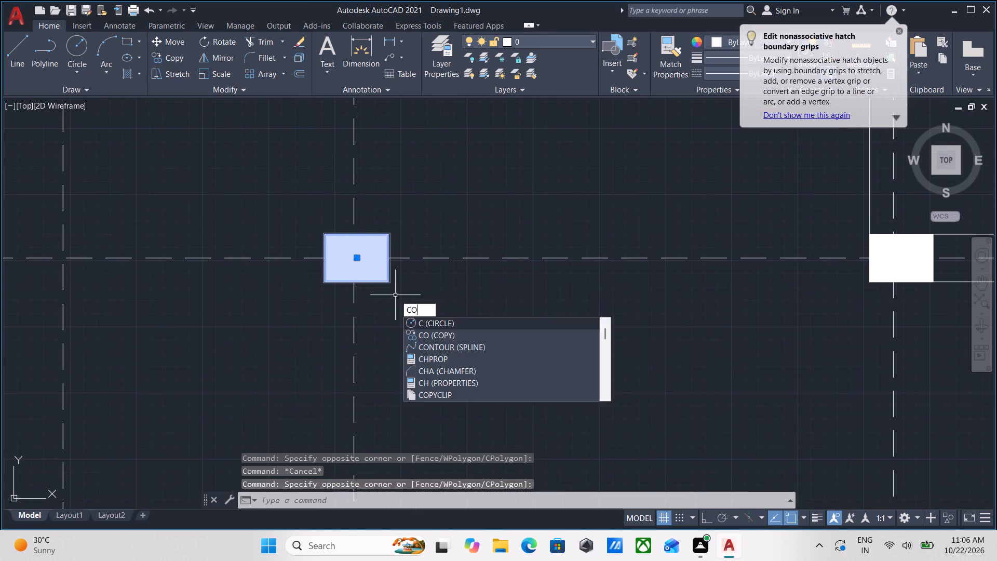
{"action": "key", "text": "Return"}
{"action": "scroll", "coordinate": [355, 284], "scroll_direction": "up", "scroll_amount": 2}
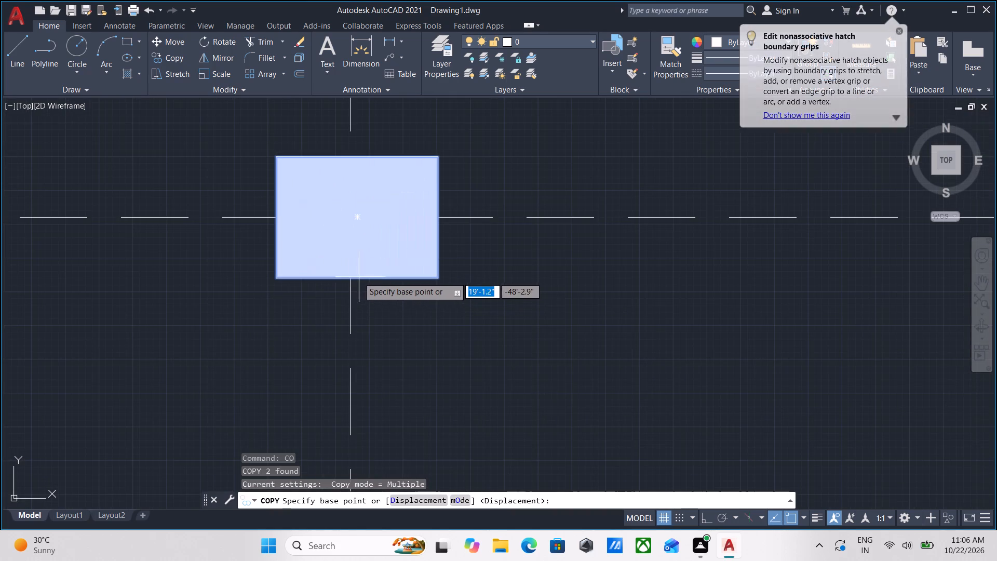
{"action": "left_click", "coordinate": [349, 280]}
{"action": "middle_click_drag", "start_coordinate": [351, 367], "coordinate": [343, 226]}
{"action": "scroll", "coordinate": [347, 333], "scroll_direction": "down", "scroll_amount": 2}
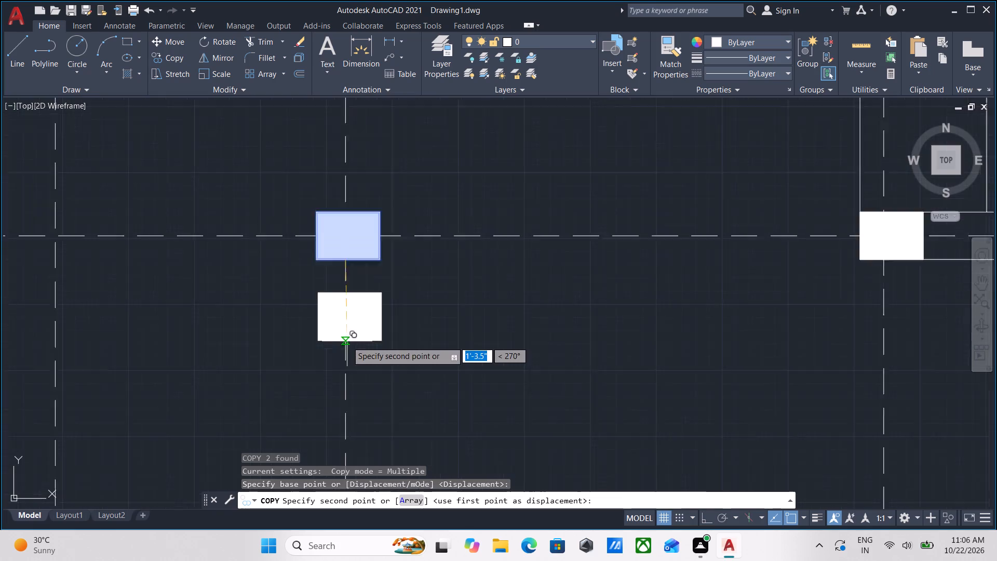
{"action": "scroll", "coordinate": [347, 341], "scroll_direction": "down", "scroll_amount": 1}
{"action": "middle_click_drag", "start_coordinate": [347, 341], "coordinate": [349, 183]}
{"action": "scroll", "coordinate": [352, 293], "scroll_direction": "down", "scroll_amount": 1}
{"action": "middle_click_drag", "start_coordinate": [351, 294], "coordinate": [349, 143]}
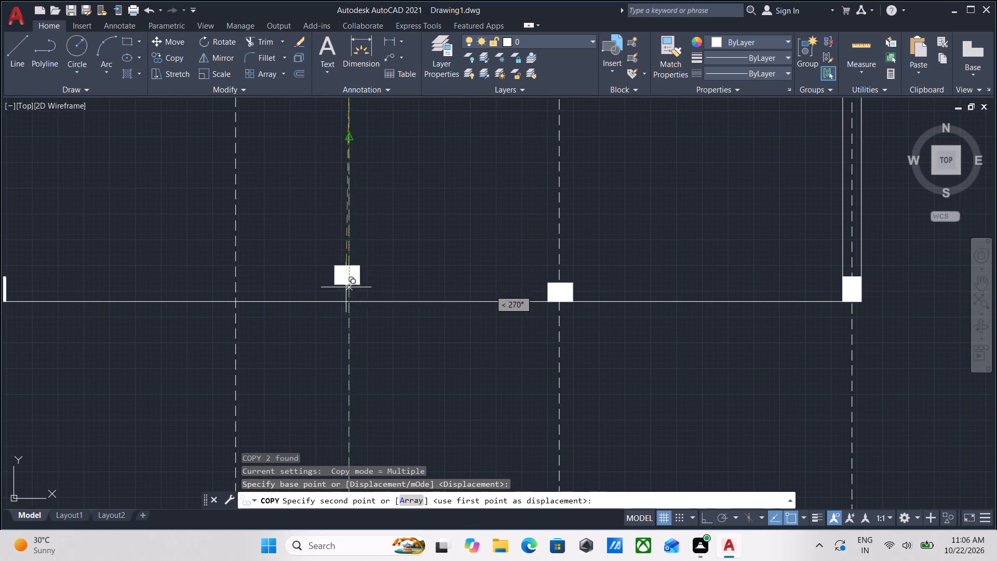
{"action": "left_click", "coordinate": [349, 299]}
{"action": "scroll", "coordinate": [386, 197], "scroll_direction": "down", "scroll_amount": 2}
{"action": "middle_click_drag", "start_coordinate": [384, 202], "coordinate": [374, 312]}
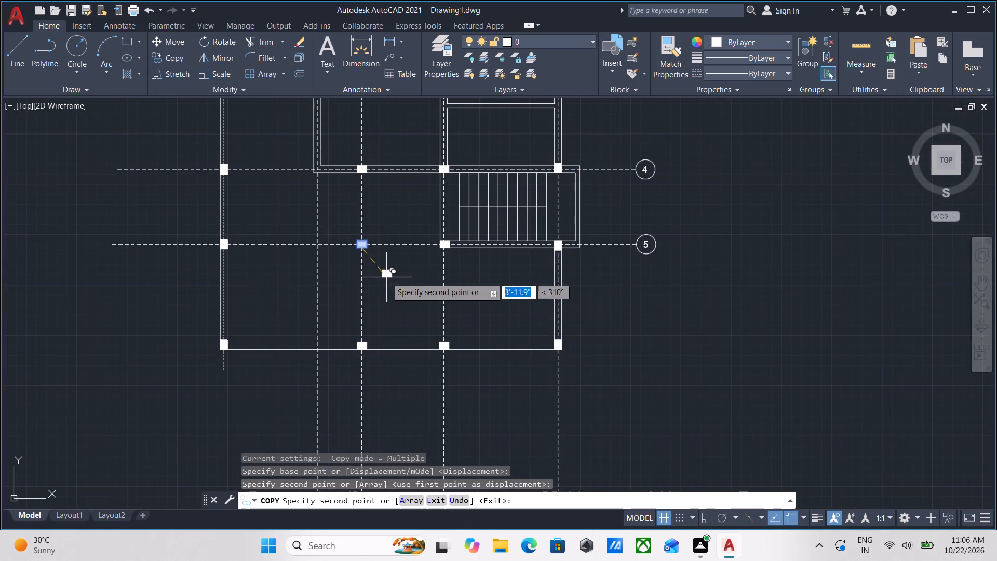
{"action": "middle_click_drag", "start_coordinate": [386, 277], "coordinate": [381, 338]}
{"action": "key", "text": "Escape"}
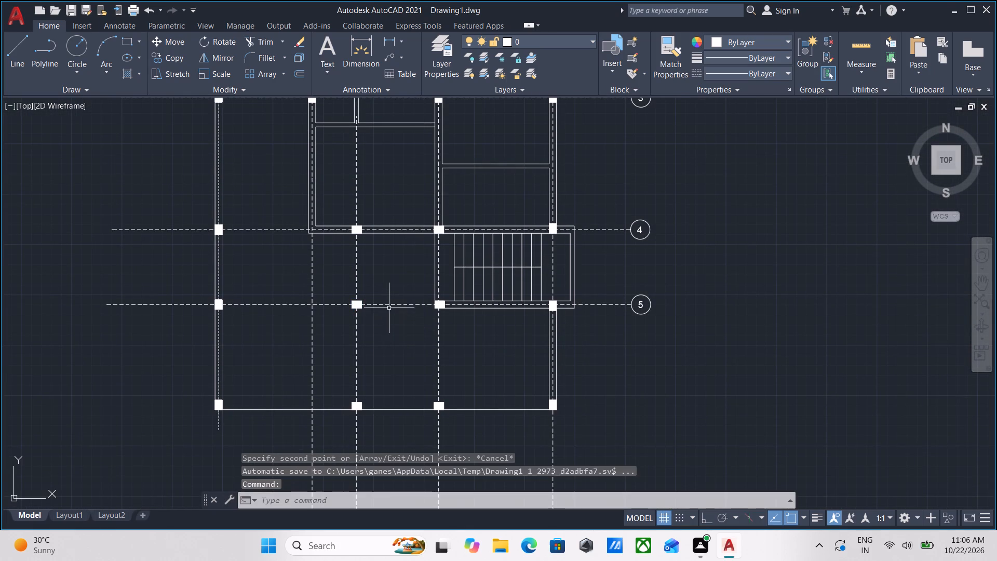
With Ortho on, stretch the lower end of grid line A straight down to roughly match the other vertical grid lines.
{"action": "middle_click_drag", "start_coordinate": [240, 259], "coordinate": [277, 395]}
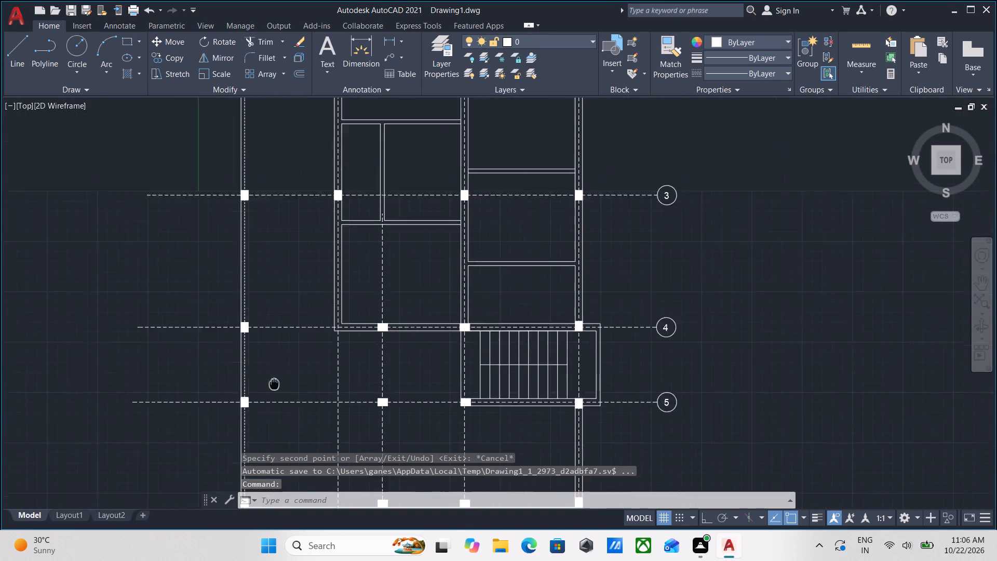
{"action": "middle_click_drag", "start_coordinate": [277, 395], "coordinate": [279, 404]}
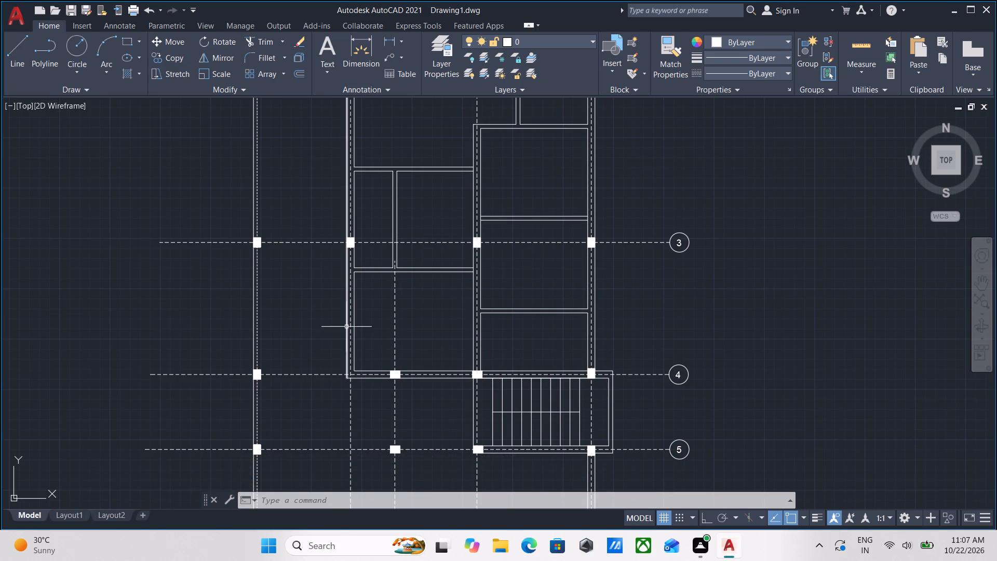
{"action": "scroll", "coordinate": [426, 272], "scroll_direction": "down", "scroll_amount": 2}
{"action": "middle_click_drag", "start_coordinate": [457, 299], "coordinate": [472, 274]}
{"action": "scroll", "coordinate": [387, 367], "scroll_direction": "up", "scroll_amount": 3}
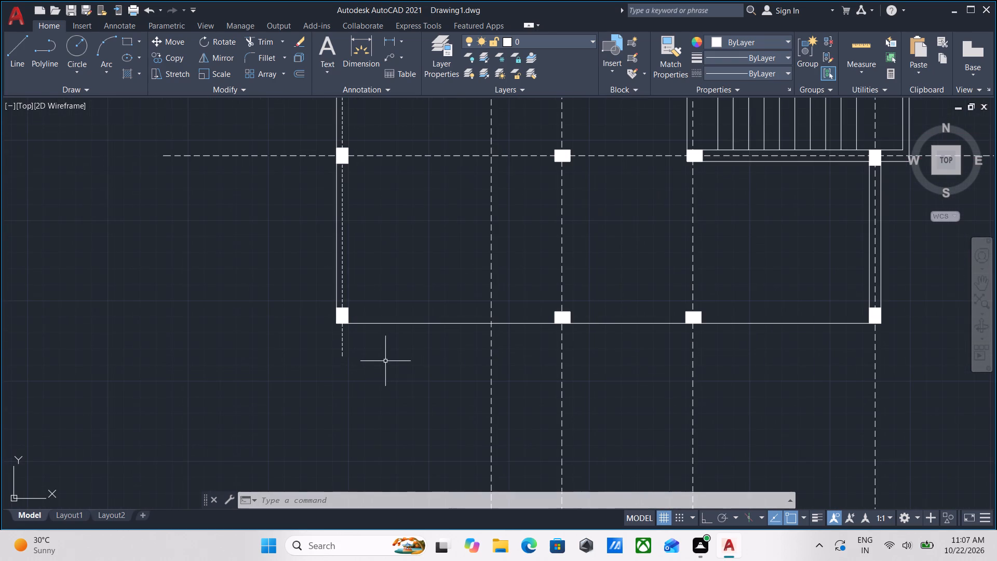
{"action": "left_click_drag", "start_coordinate": [382, 361], "coordinate": [358, 351]}
{"action": "left_click", "coordinate": [305, 338]}
{"action": "left_click", "coordinate": [343, 357]}
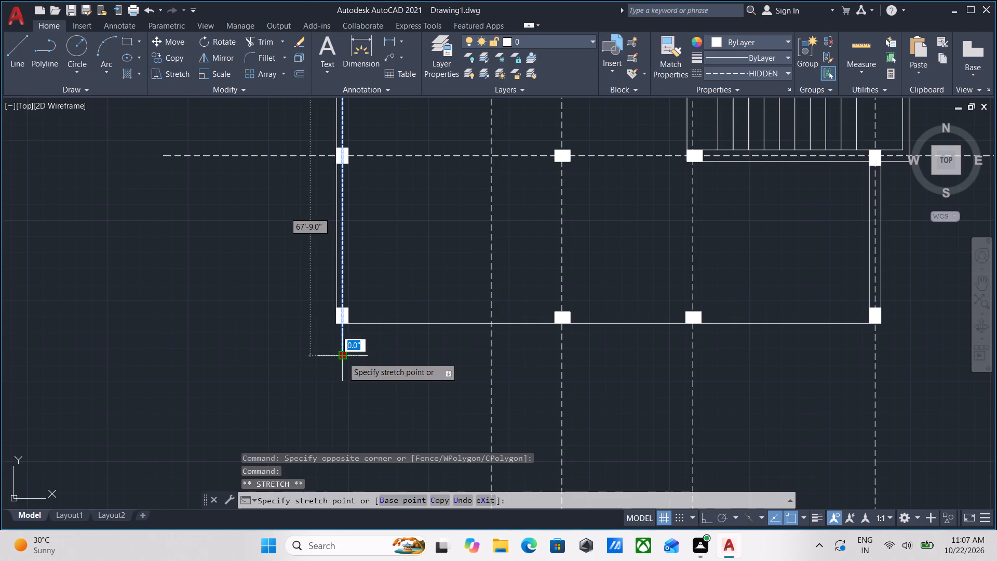
{"action": "scroll", "coordinate": [336, 438], "scroll_direction": "down", "scroll_amount": 1}
{"action": "middle_click_drag", "start_coordinate": [335, 437], "coordinate": [360, 285]}
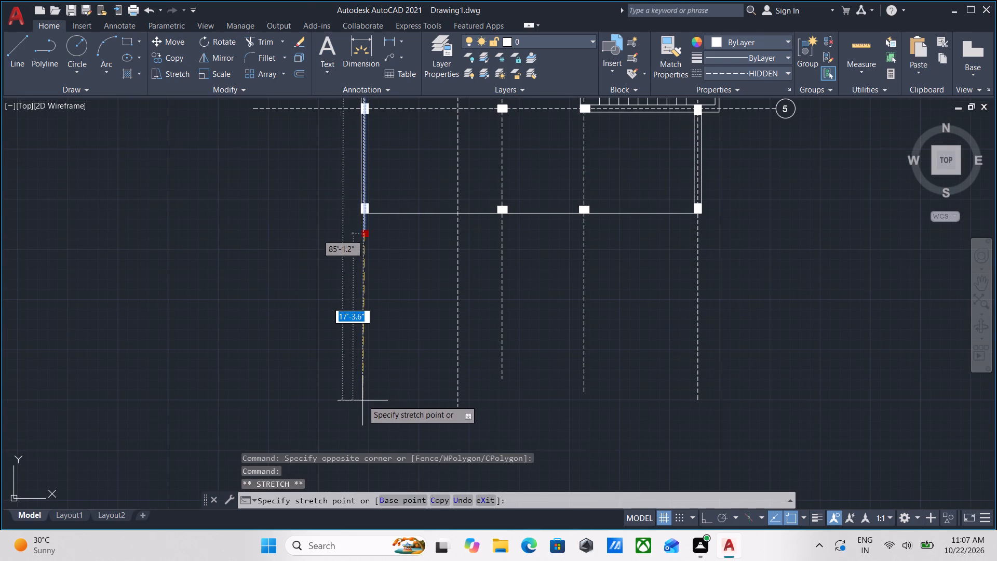
{"action": "key", "text": "F8"}
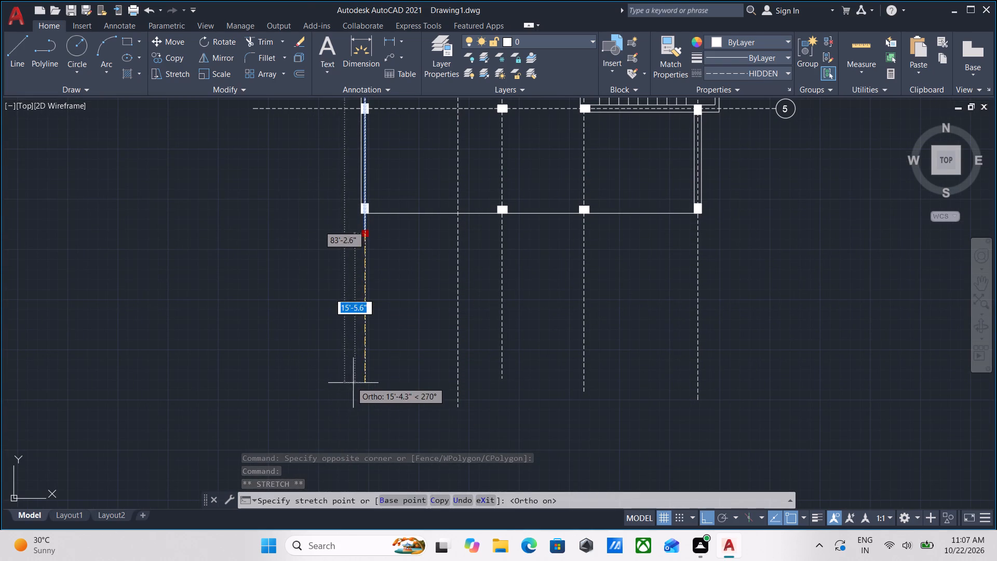
{"action": "left_click", "coordinate": [369, 409]}
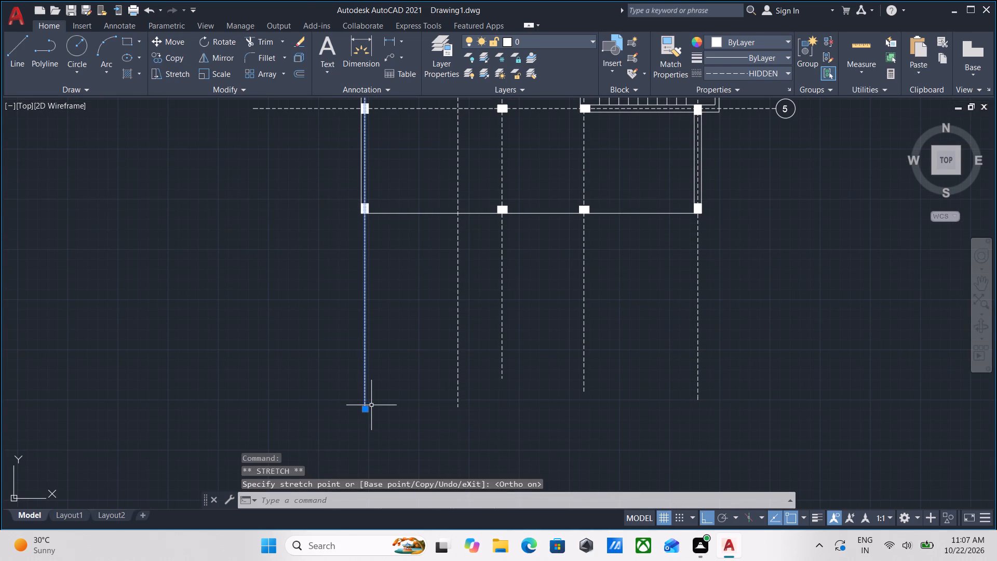
{"action": "key", "text": "Escape"}
Erase the leftover pair of column shapes inside the room between grids C and D, below grid 1.
{"action": "scroll", "coordinate": [386, 402], "scroll_direction": "down", "scroll_amount": 2}
{"action": "middle_click_drag", "start_coordinate": [388, 403], "coordinate": [358, 483]}
{"action": "scroll", "coordinate": [388, 217], "scroll_direction": "up", "scroll_amount": 2}
{"action": "middle_click_drag", "start_coordinate": [501, 195], "coordinate": [426, 288]}
{"action": "left_click_drag", "start_coordinate": [514, 295], "coordinate": [511, 290]}
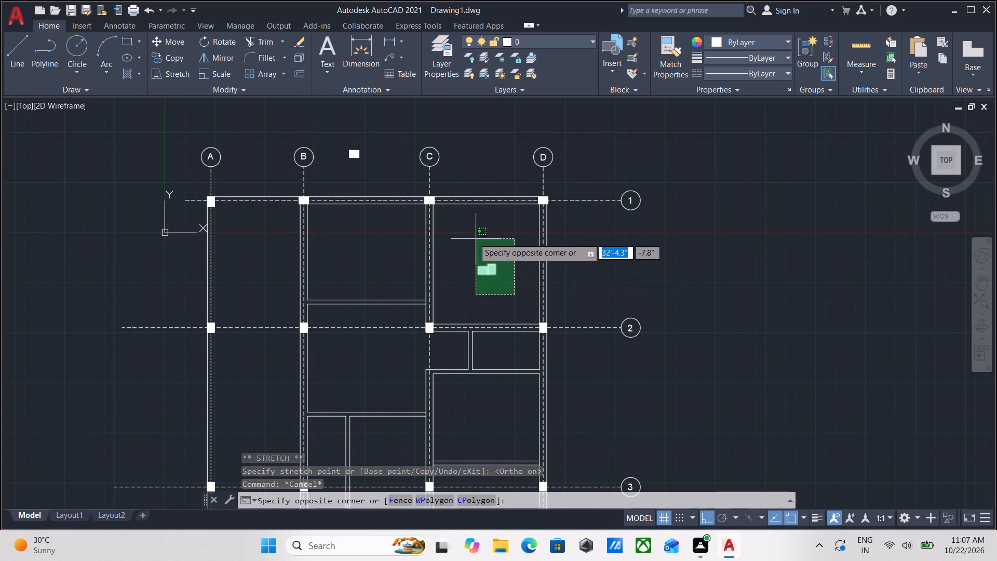
{"action": "left_click", "coordinate": [473, 237]}
{"action": "right_click", "coordinate": [473, 237]}
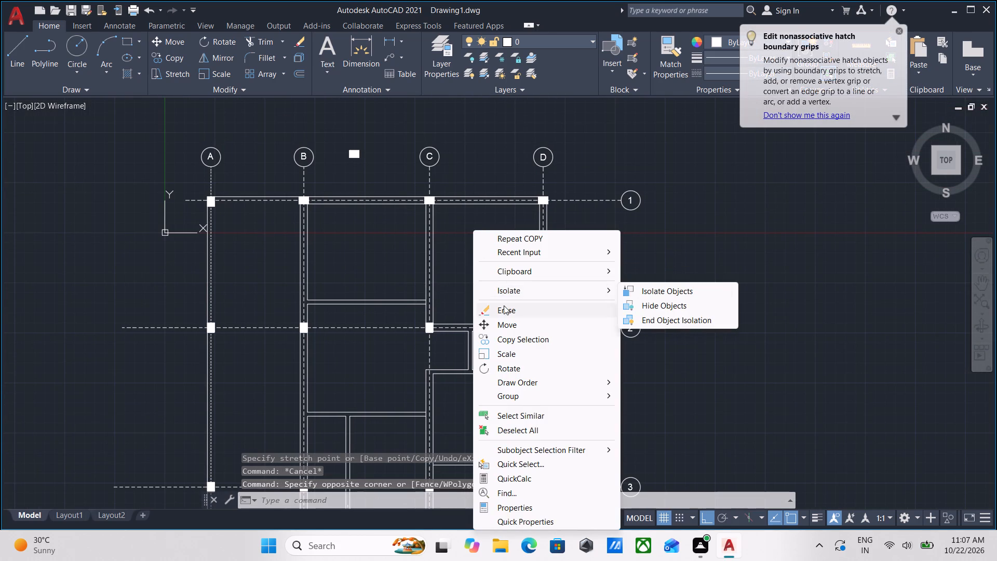
{"action": "left_click", "coordinate": [504, 305]}
Erase the two spare columns outside the plan: one between grid bubbles B and C, the other beyond the plan's upper-left corner.
{"action": "middle_click_drag", "start_coordinate": [470, 264], "coordinate": [473, 349]}
{"action": "left_click", "coordinate": [398, 249]}
{"action": "left_click", "coordinate": [324, 198]}
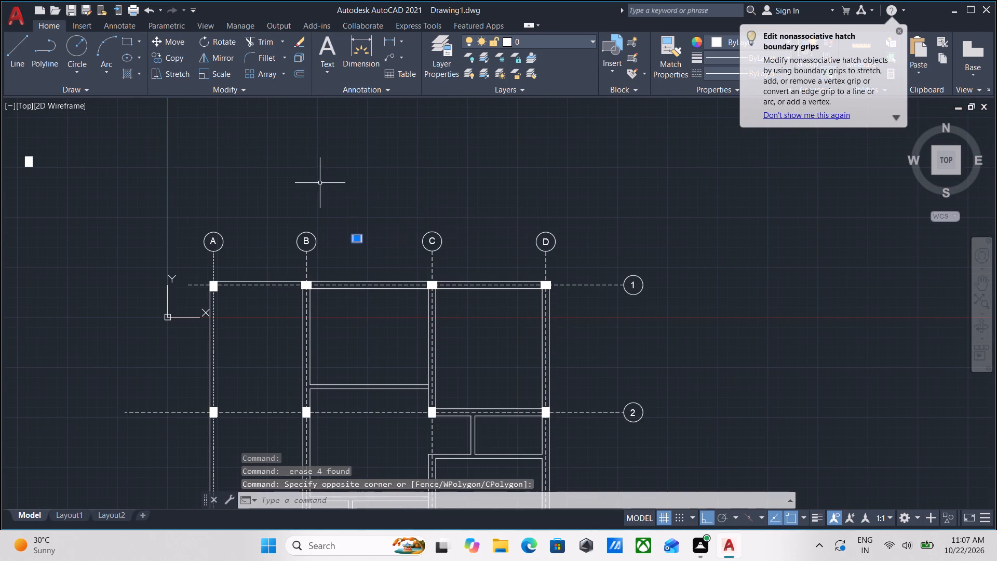
{"action": "middle_click_drag", "start_coordinate": [312, 165], "coordinate": [437, 239]}
{"action": "left_click", "coordinate": [165, 263]}
{"action": "left_click", "coordinate": [139, 189]}
{"action": "right_click", "coordinate": [139, 189]}
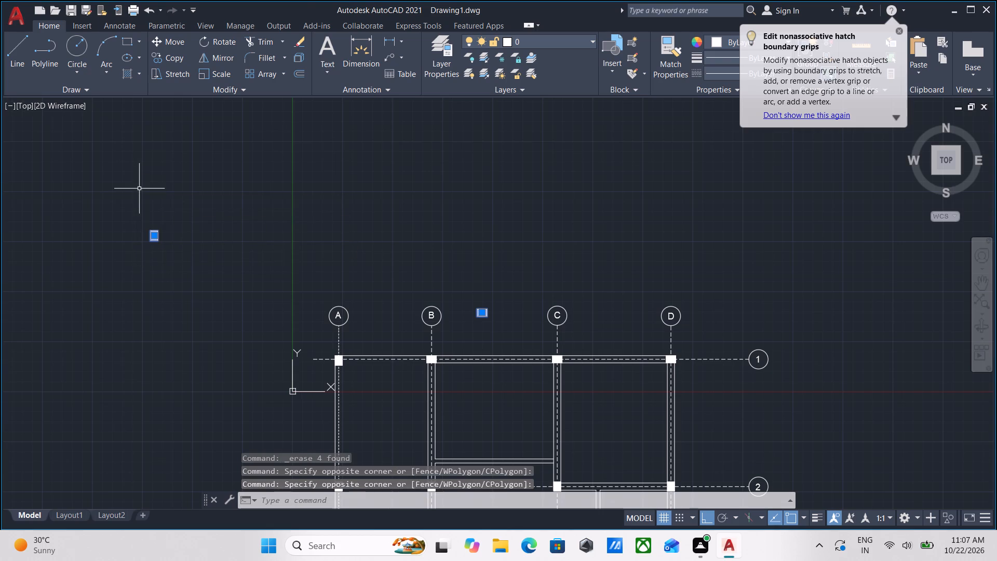
{"action": "left_click", "coordinate": [199, 270]}
Copy the complete plan, with its grid lines, bubbles and columns, horizontally to the empty area on the original's right side.
{"action": "scroll", "coordinate": [205, 264], "scroll_direction": "down", "scroll_amount": 2}
{"action": "middle_click_drag", "start_coordinate": [205, 264], "coordinate": [233, 179]}
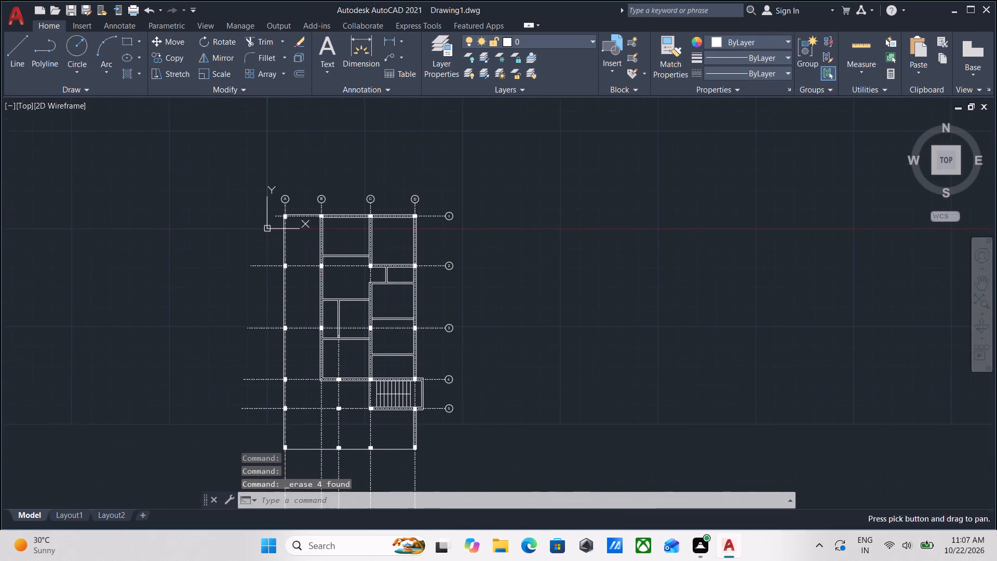
{"action": "scroll", "coordinate": [277, 228], "scroll_direction": "down", "scroll_amount": 1}
{"action": "middle_click_drag", "start_coordinate": [277, 238], "coordinate": [282, 217]}
{"action": "left_click", "coordinate": [396, 375]}
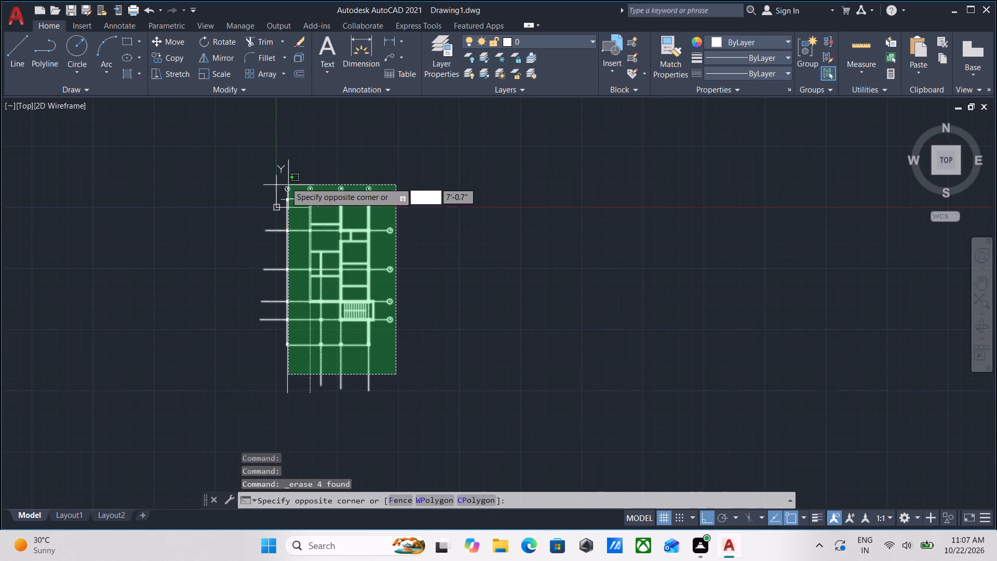
{"action": "left_click", "coordinate": [266, 165]}
{"action": "middle_click_drag", "start_coordinate": [298, 255], "coordinate": [346, 279]}
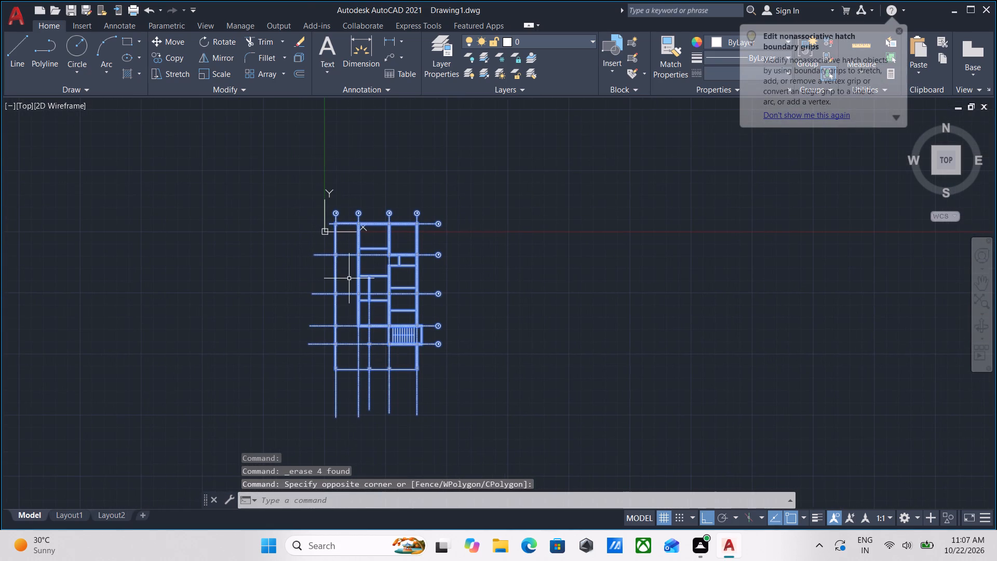
{"action": "type", "text": "CO"}
{"action": "key", "text": "Return"}
{"action": "scroll", "coordinate": [332, 382], "scroll_direction": "up", "scroll_amount": 1}
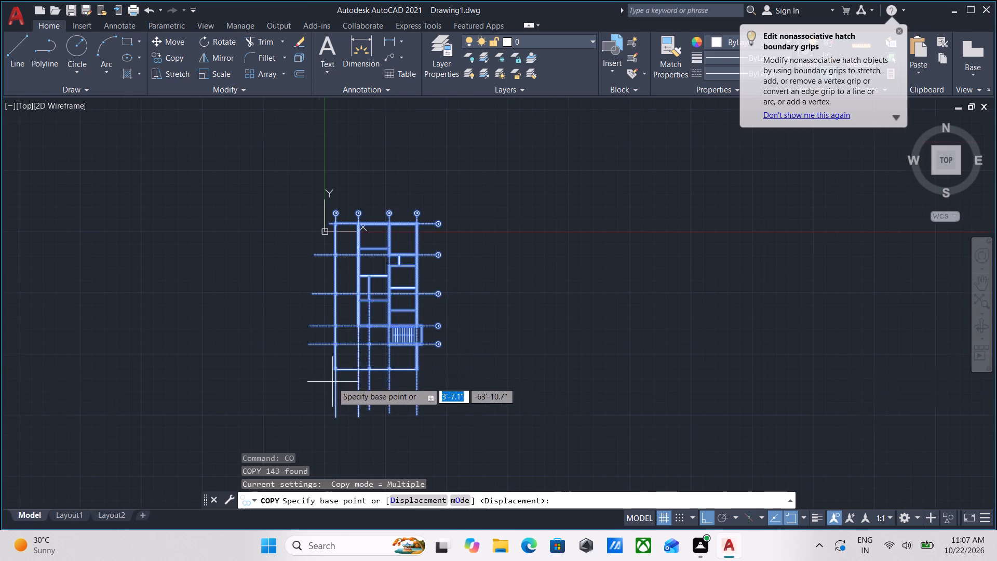
{"action": "scroll", "coordinate": [332, 382], "scroll_direction": "up", "scroll_amount": 1}
{"action": "left_click", "coordinate": [339, 352]}
{"action": "middle_click_drag", "start_coordinate": [602, 338], "coordinate": [318, 339]}
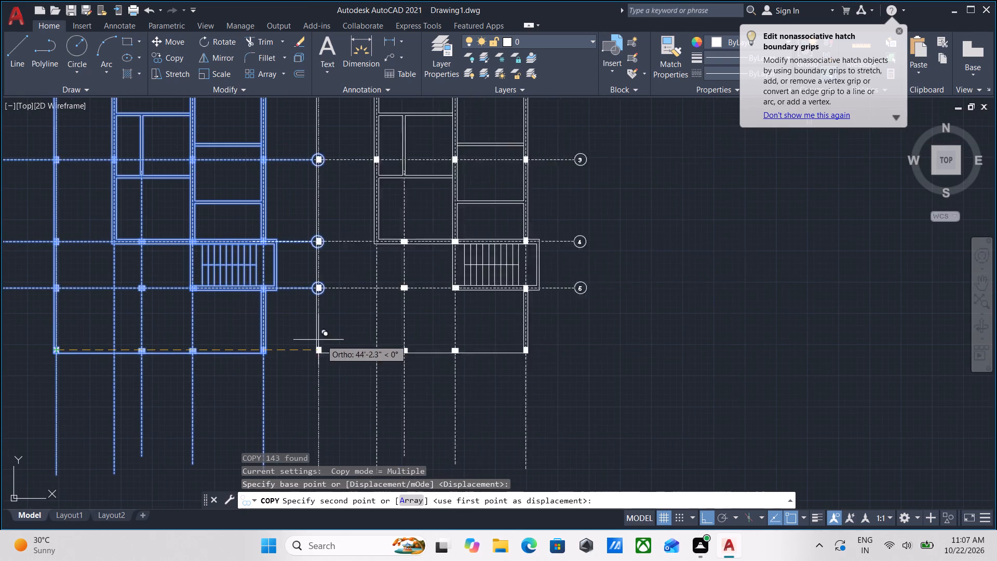
{"action": "left_click", "coordinate": [520, 331]}
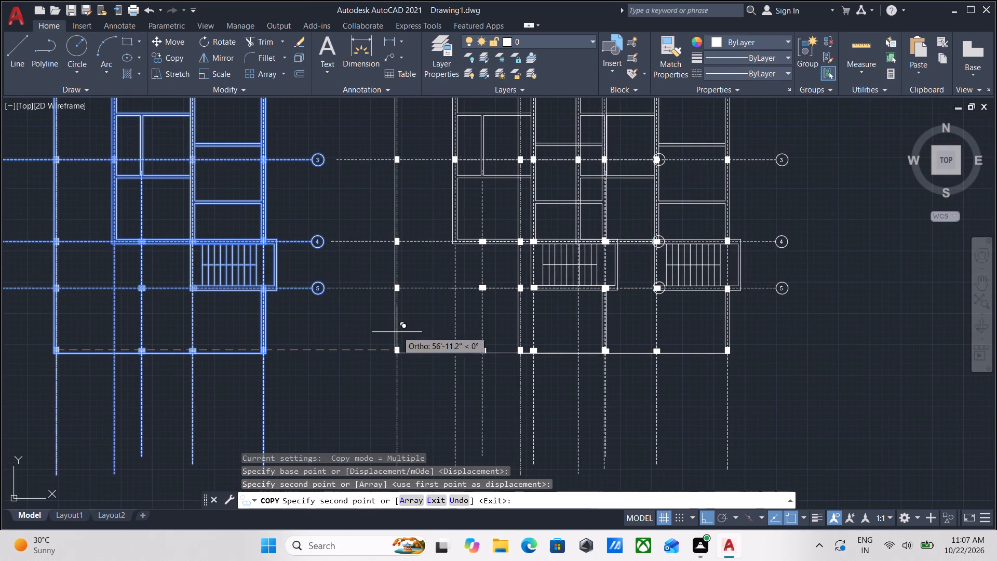
{"action": "key", "text": "Escape"}
Erase the dashed horizontal grid line 2 from the copied plan, leaving its bubble in place.
{"action": "middle_click_drag", "start_coordinate": [480, 285], "coordinate": [392, 422]}
{"action": "middle_click_drag", "start_coordinate": [413, 335], "coordinate": [321, 437]}
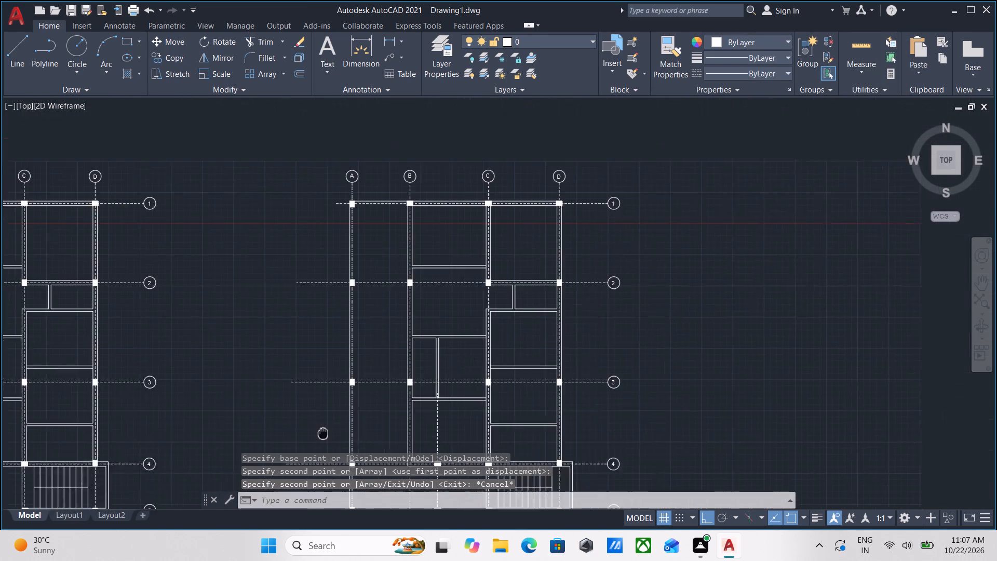
{"action": "middle_click_drag", "start_coordinate": [321, 437], "coordinate": [320, 438]}
{"action": "scroll", "coordinate": [422, 296], "scroll_direction": "up", "scroll_amount": 1}
{"action": "scroll", "coordinate": [341, 239], "scroll_direction": "up", "scroll_amount": 2}
{"action": "scroll", "coordinate": [341, 229], "scroll_direction": "down", "scroll_amount": 1}
{"action": "middle_click_drag", "start_coordinate": [341, 229], "coordinate": [339, 243]}
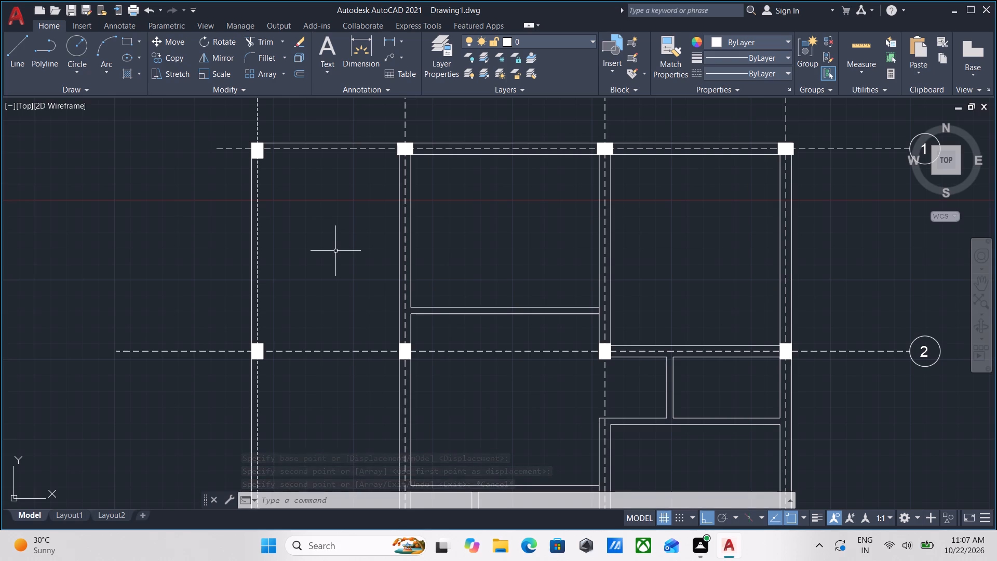
{"action": "scroll", "coordinate": [335, 251], "scroll_direction": "down", "scroll_amount": 1}
{"action": "middle_click_drag", "start_coordinate": [335, 251], "coordinate": [352, 224]}
{"action": "scroll", "coordinate": [583, 296], "scroll_direction": "up", "scroll_amount": 1}
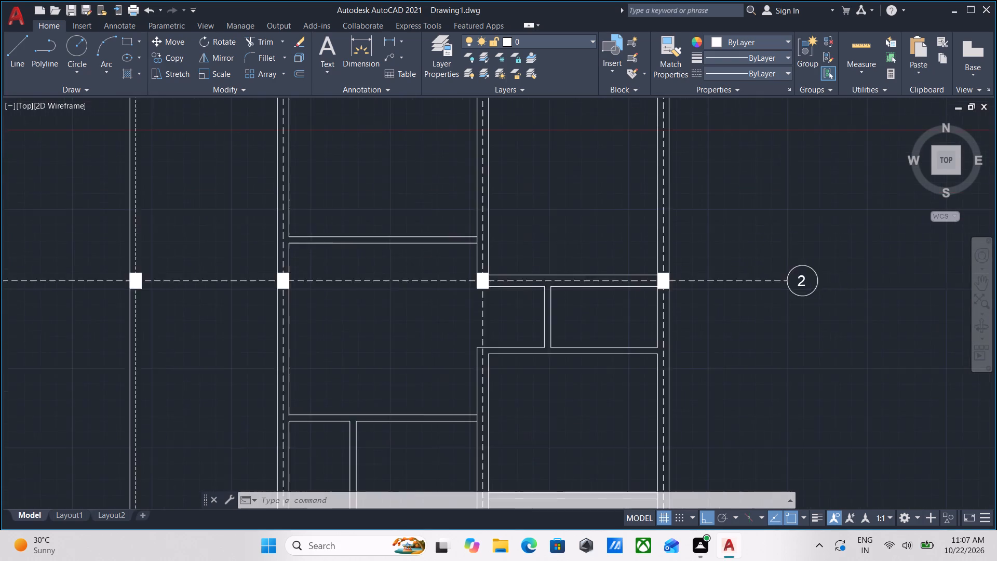
{"action": "scroll", "coordinate": [585, 297], "scroll_direction": "up", "scroll_amount": 1}
{"action": "middle_click_drag", "start_coordinate": [425, 315], "coordinate": [412, 406]}
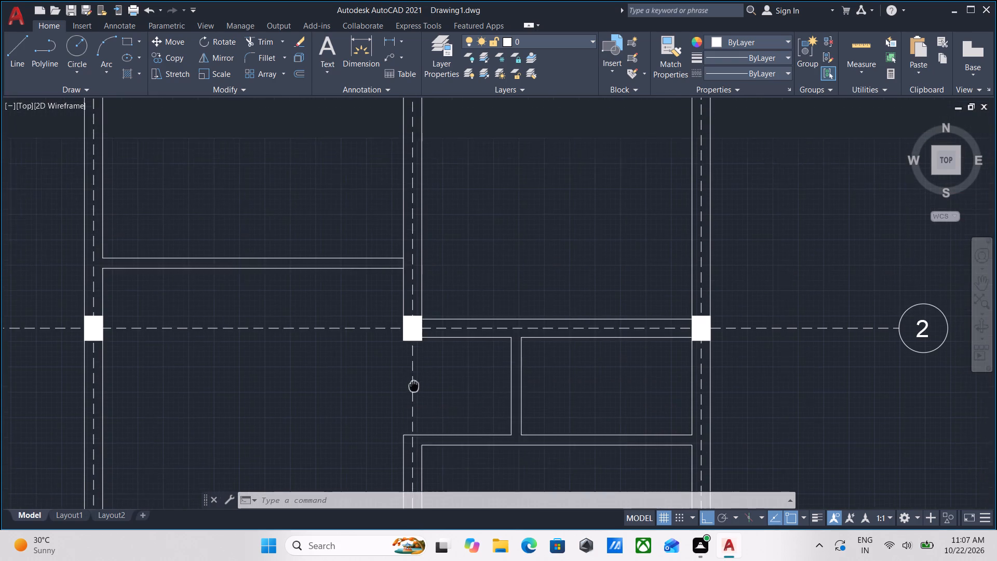
{"action": "middle_click_drag", "start_coordinate": [412, 406], "coordinate": [412, 407]}
{"action": "scroll", "coordinate": [429, 299], "scroll_direction": "down", "scroll_amount": 1}
{"action": "middle_click_drag", "start_coordinate": [429, 299], "coordinate": [430, 359]}
{"action": "scroll", "coordinate": [461, 379], "scroll_direction": "up", "scroll_amount": 1}
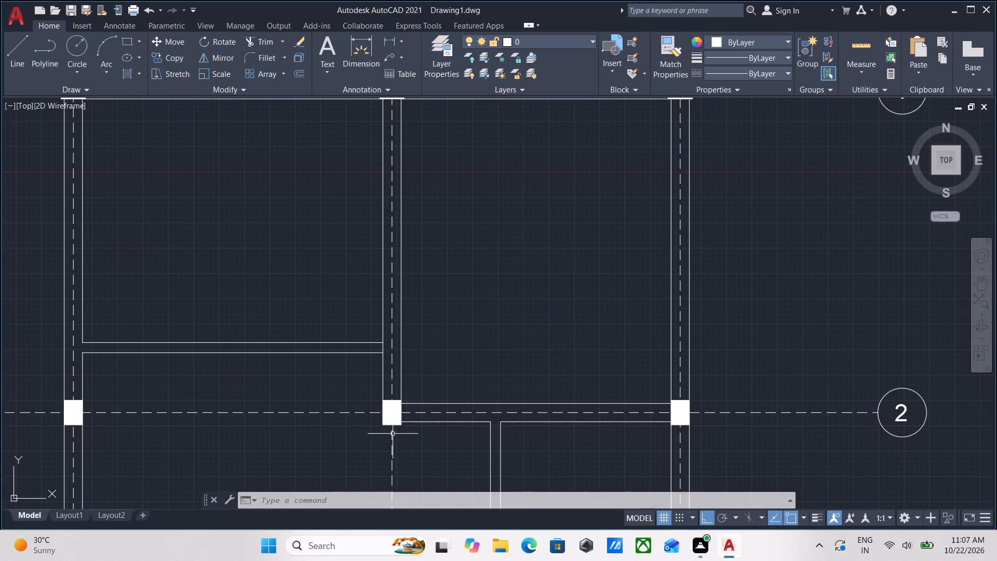
{"action": "left_click_drag", "start_coordinate": [299, 432], "coordinate": [294, 422]}
{"action": "left_click", "coordinate": [227, 393]}
{"action": "scroll", "coordinate": [233, 384], "scroll_direction": "down", "scroll_amount": 1}
{"action": "middle_click_drag", "start_coordinate": [236, 381], "coordinate": [330, 328]}
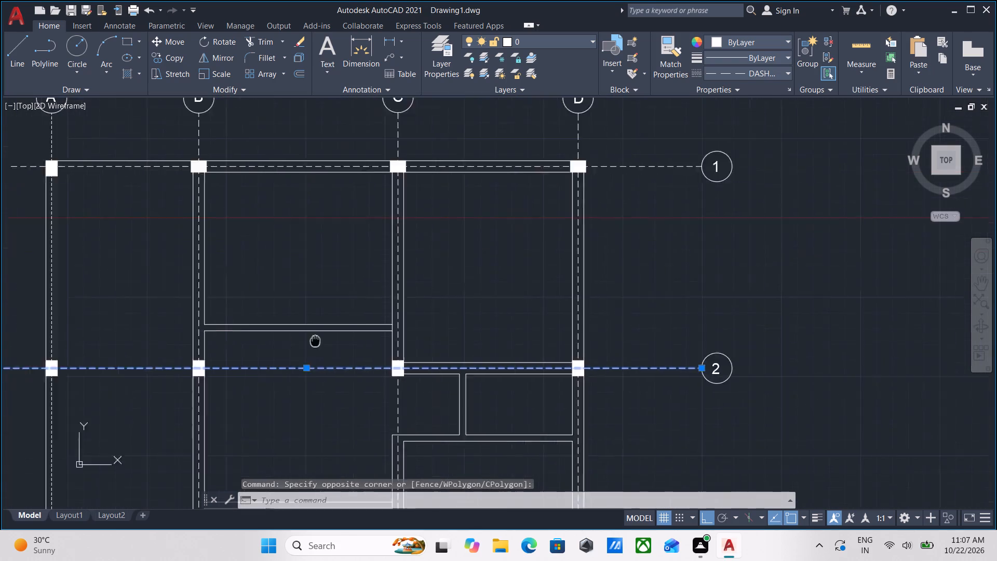
{"action": "middle_click_drag", "start_coordinate": [330, 328], "coordinate": [355, 303]}
{"action": "left_click_drag", "start_coordinate": [166, 356], "coordinate": [166, 348]}
{"action": "left_click", "coordinate": [155, 288]}
{"action": "right_click", "coordinate": [155, 288]}
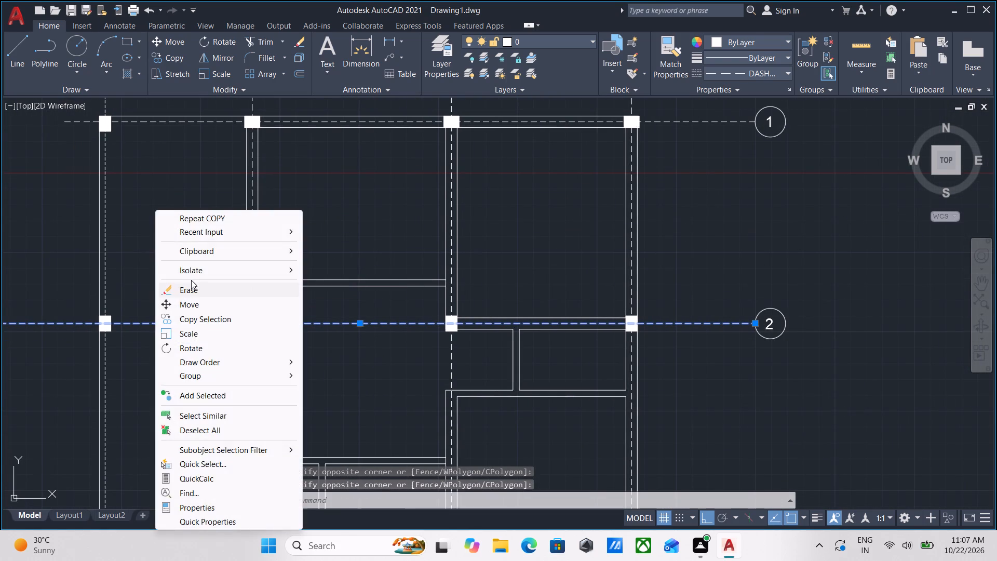
{"action": "left_click", "coordinate": [193, 285]}
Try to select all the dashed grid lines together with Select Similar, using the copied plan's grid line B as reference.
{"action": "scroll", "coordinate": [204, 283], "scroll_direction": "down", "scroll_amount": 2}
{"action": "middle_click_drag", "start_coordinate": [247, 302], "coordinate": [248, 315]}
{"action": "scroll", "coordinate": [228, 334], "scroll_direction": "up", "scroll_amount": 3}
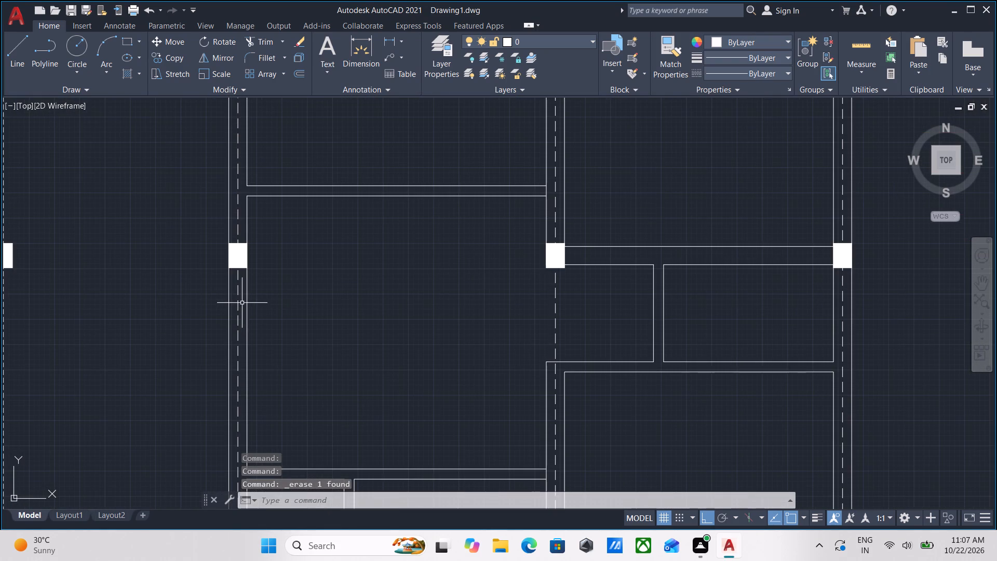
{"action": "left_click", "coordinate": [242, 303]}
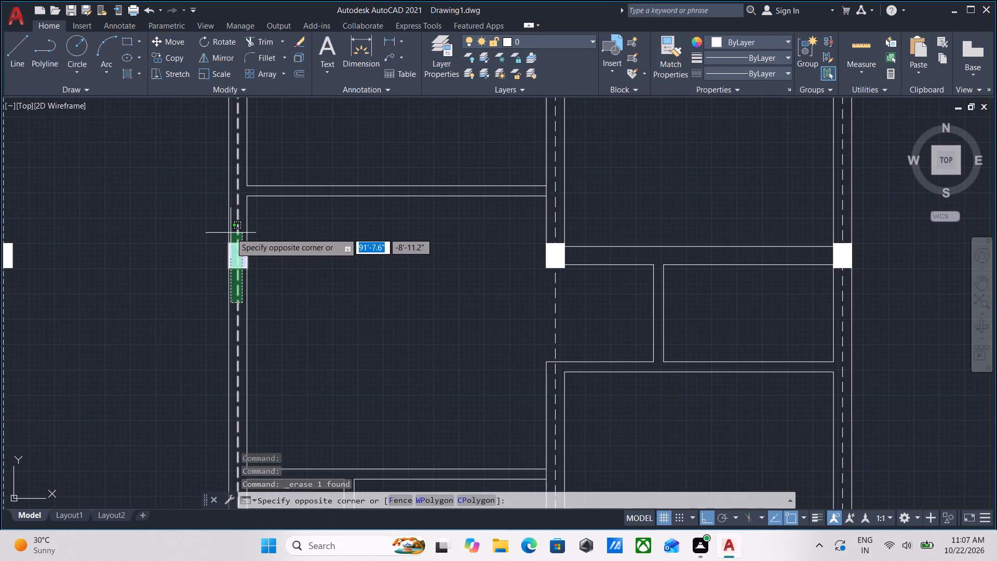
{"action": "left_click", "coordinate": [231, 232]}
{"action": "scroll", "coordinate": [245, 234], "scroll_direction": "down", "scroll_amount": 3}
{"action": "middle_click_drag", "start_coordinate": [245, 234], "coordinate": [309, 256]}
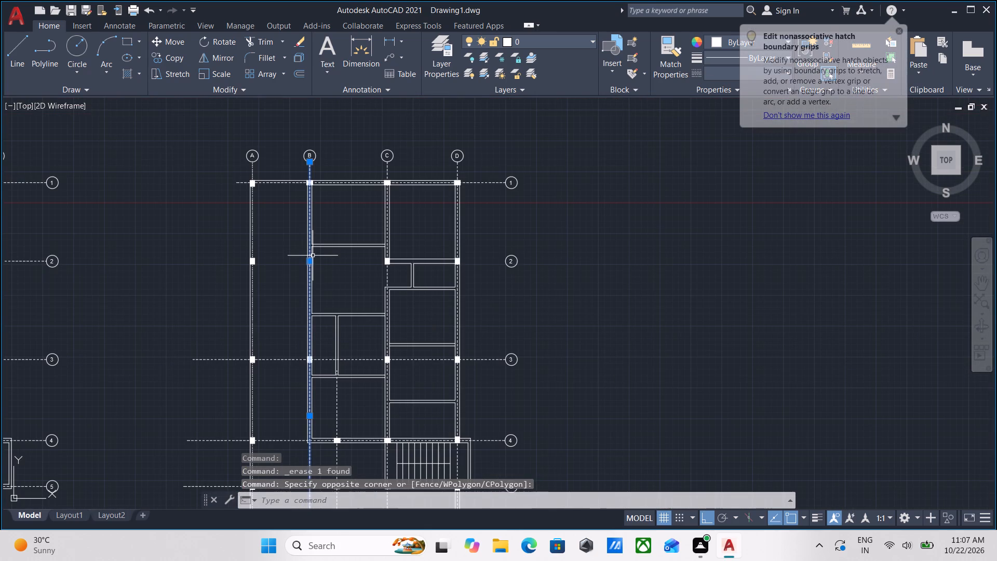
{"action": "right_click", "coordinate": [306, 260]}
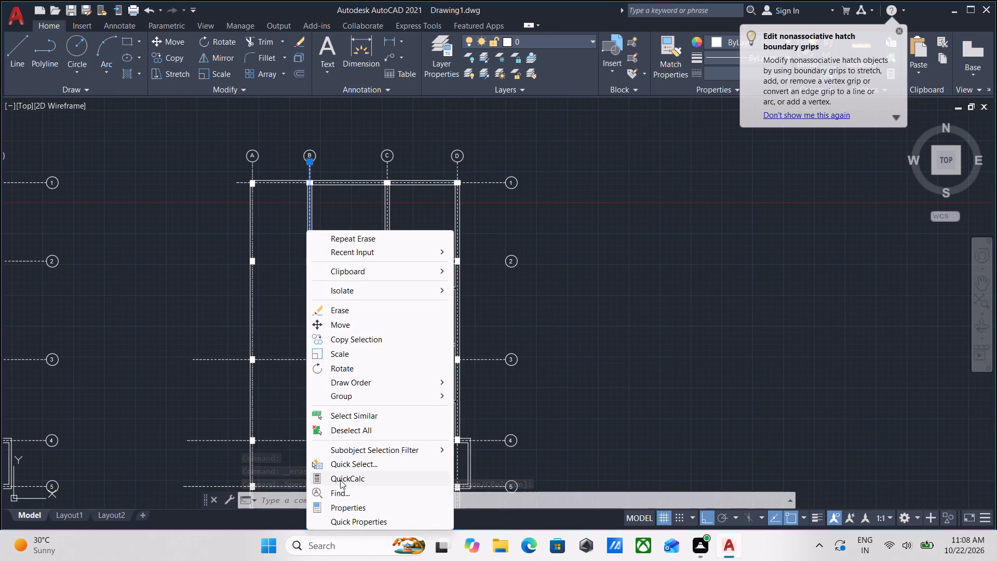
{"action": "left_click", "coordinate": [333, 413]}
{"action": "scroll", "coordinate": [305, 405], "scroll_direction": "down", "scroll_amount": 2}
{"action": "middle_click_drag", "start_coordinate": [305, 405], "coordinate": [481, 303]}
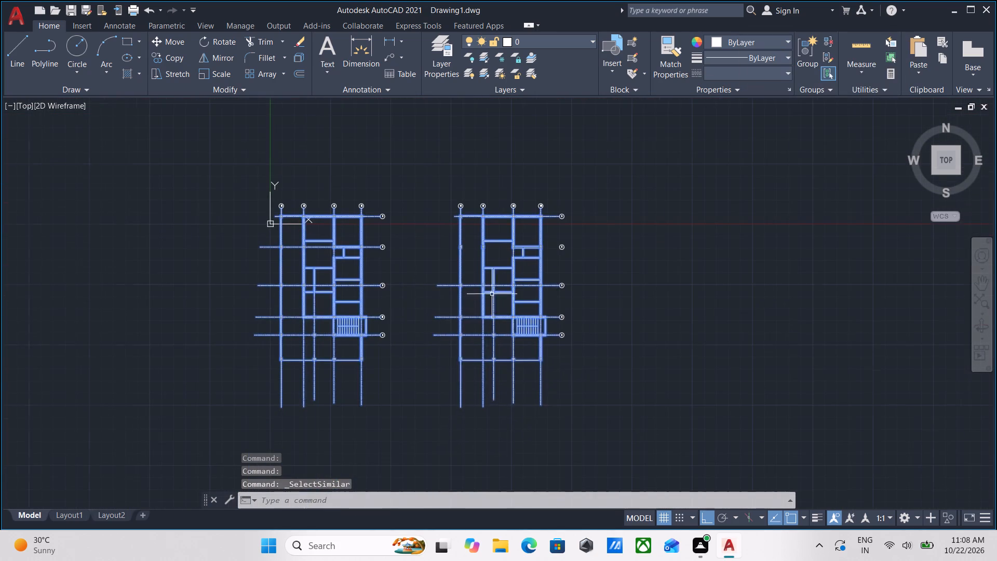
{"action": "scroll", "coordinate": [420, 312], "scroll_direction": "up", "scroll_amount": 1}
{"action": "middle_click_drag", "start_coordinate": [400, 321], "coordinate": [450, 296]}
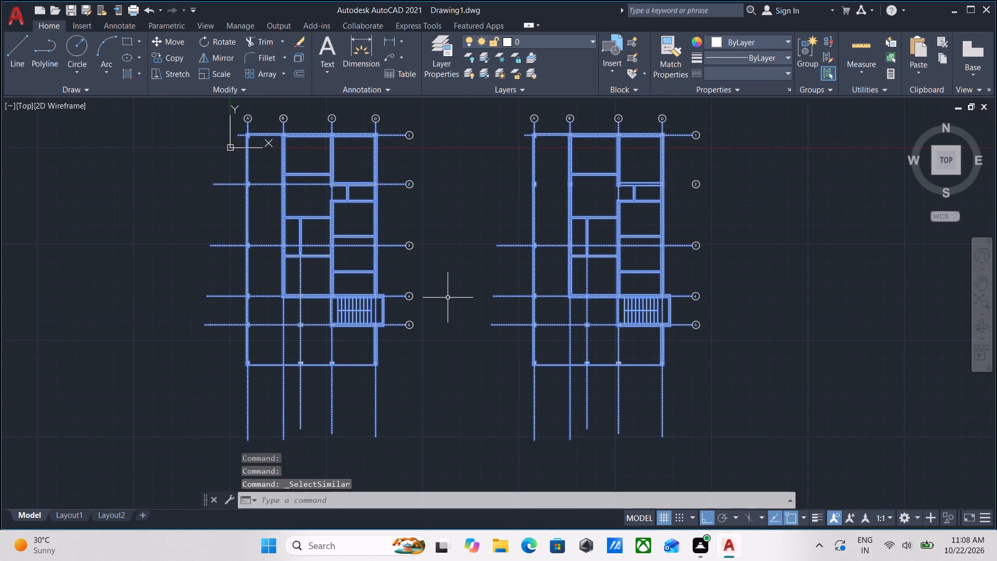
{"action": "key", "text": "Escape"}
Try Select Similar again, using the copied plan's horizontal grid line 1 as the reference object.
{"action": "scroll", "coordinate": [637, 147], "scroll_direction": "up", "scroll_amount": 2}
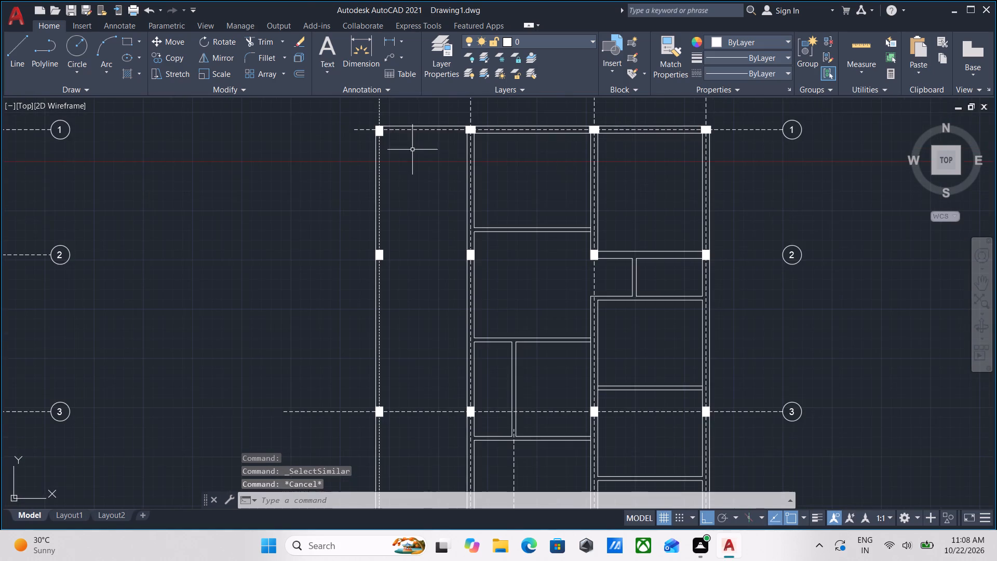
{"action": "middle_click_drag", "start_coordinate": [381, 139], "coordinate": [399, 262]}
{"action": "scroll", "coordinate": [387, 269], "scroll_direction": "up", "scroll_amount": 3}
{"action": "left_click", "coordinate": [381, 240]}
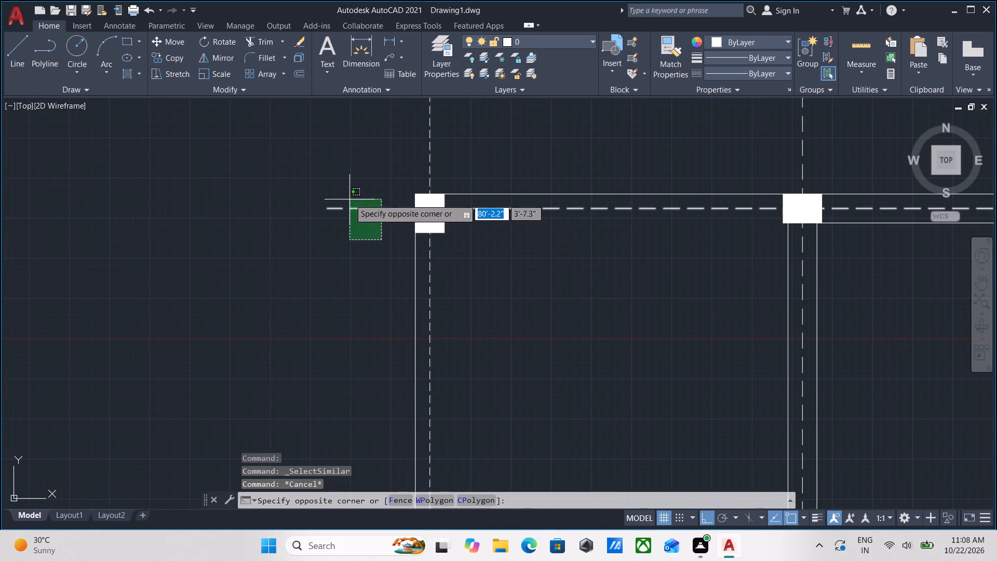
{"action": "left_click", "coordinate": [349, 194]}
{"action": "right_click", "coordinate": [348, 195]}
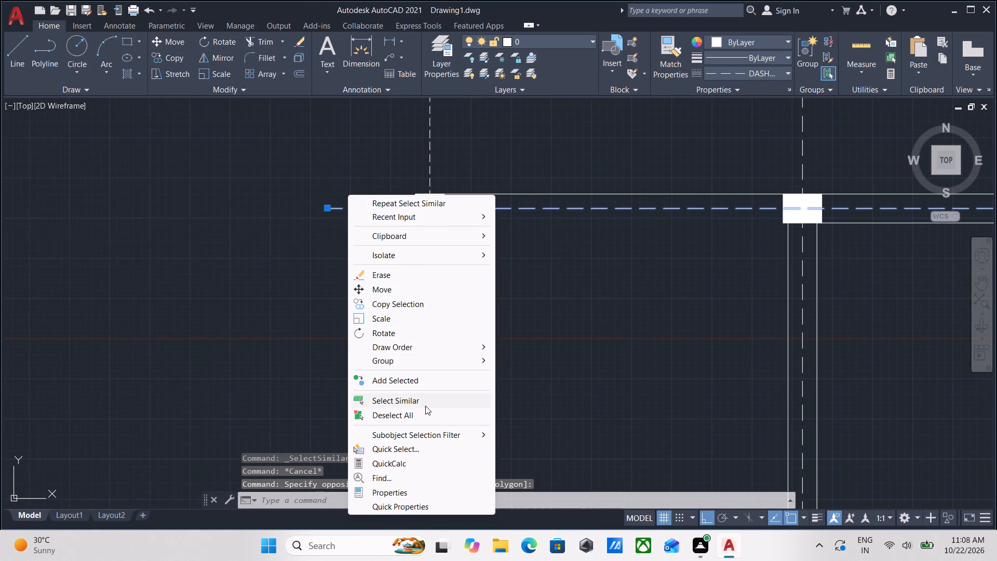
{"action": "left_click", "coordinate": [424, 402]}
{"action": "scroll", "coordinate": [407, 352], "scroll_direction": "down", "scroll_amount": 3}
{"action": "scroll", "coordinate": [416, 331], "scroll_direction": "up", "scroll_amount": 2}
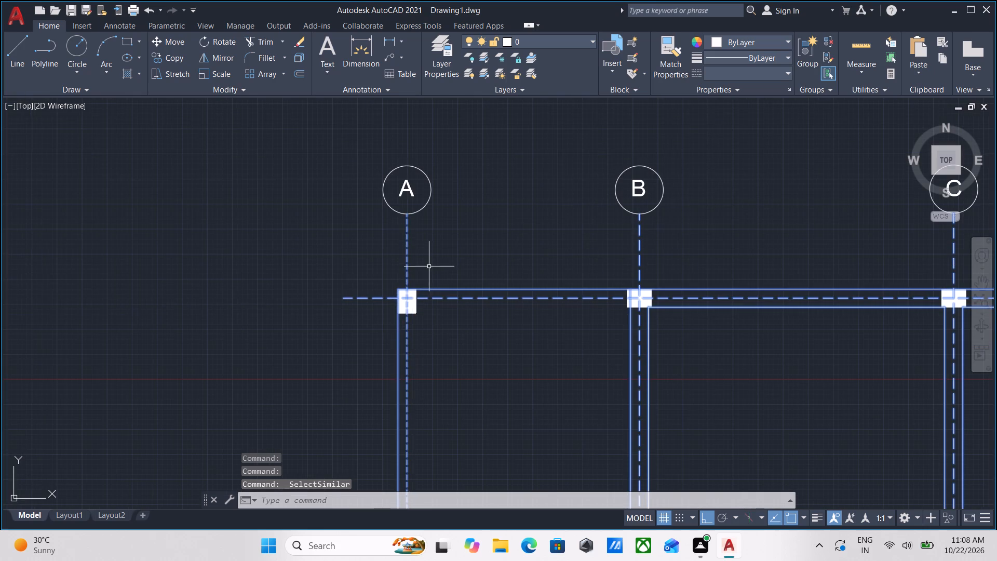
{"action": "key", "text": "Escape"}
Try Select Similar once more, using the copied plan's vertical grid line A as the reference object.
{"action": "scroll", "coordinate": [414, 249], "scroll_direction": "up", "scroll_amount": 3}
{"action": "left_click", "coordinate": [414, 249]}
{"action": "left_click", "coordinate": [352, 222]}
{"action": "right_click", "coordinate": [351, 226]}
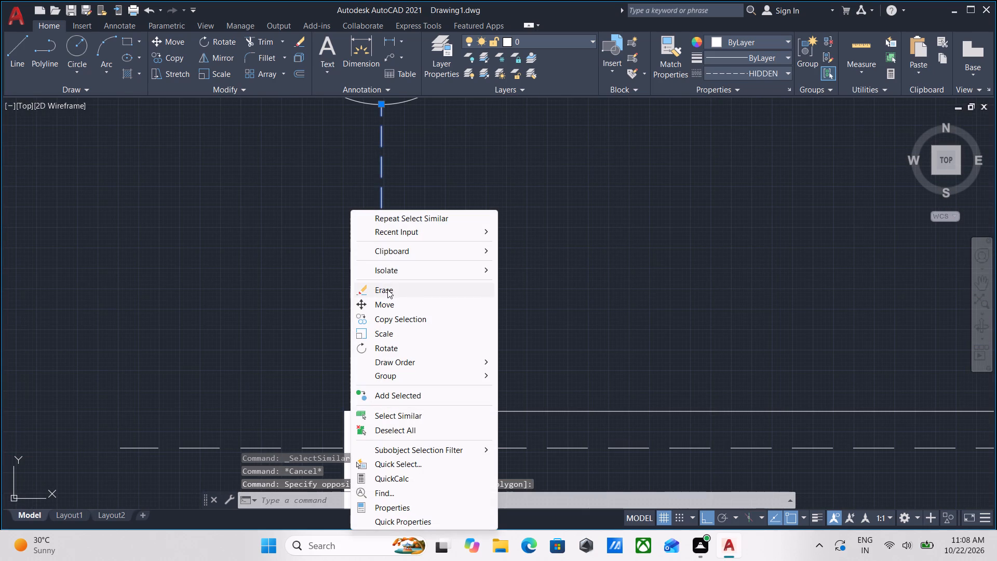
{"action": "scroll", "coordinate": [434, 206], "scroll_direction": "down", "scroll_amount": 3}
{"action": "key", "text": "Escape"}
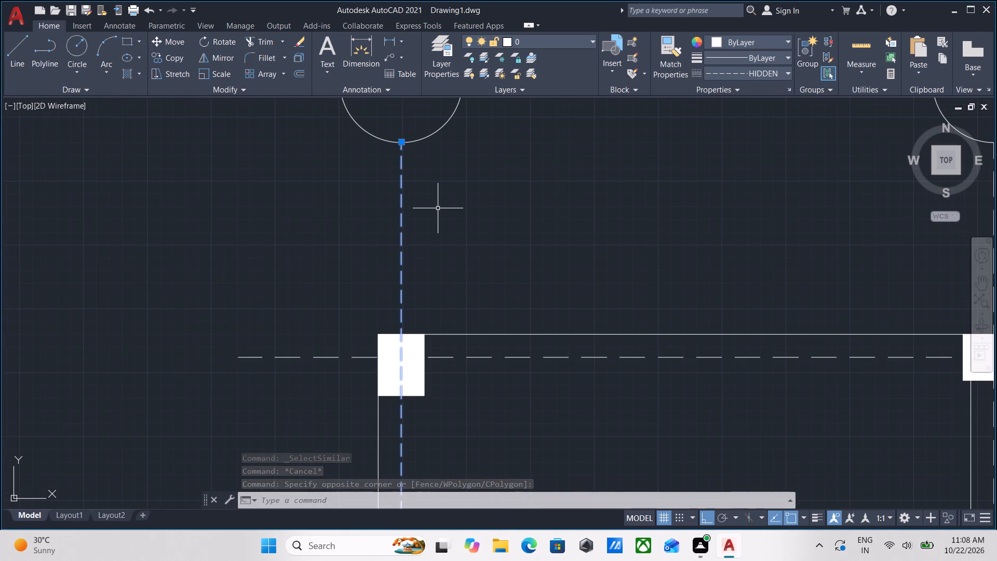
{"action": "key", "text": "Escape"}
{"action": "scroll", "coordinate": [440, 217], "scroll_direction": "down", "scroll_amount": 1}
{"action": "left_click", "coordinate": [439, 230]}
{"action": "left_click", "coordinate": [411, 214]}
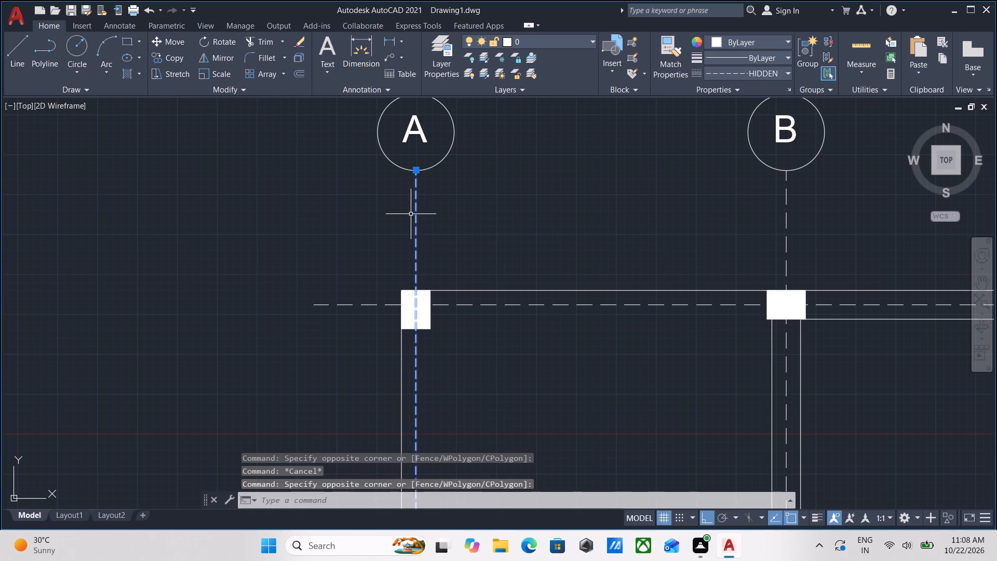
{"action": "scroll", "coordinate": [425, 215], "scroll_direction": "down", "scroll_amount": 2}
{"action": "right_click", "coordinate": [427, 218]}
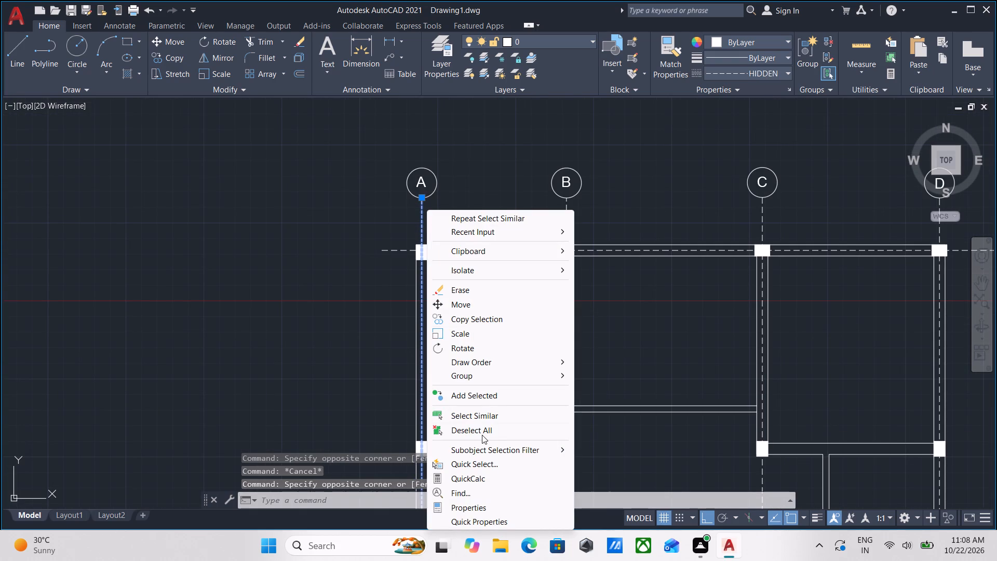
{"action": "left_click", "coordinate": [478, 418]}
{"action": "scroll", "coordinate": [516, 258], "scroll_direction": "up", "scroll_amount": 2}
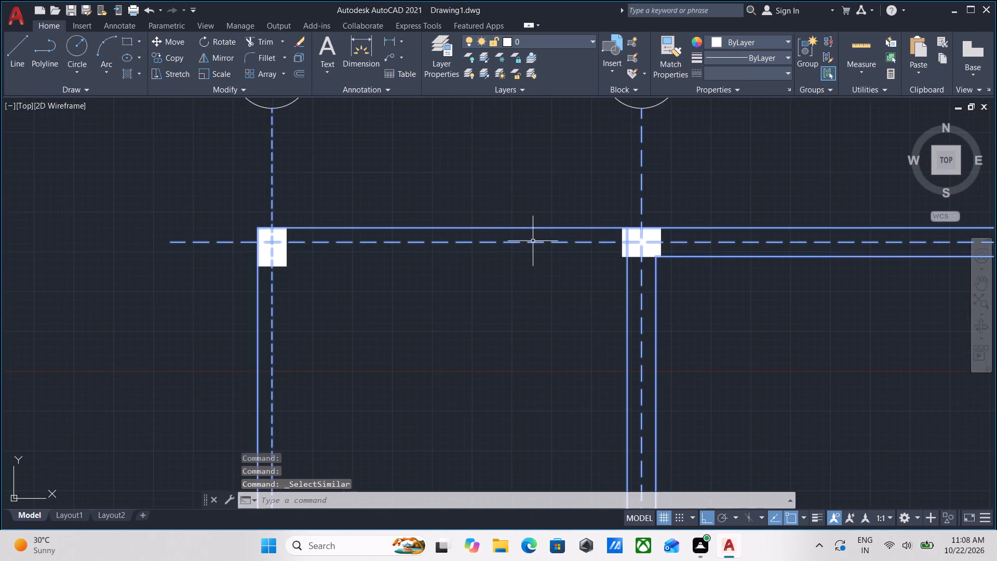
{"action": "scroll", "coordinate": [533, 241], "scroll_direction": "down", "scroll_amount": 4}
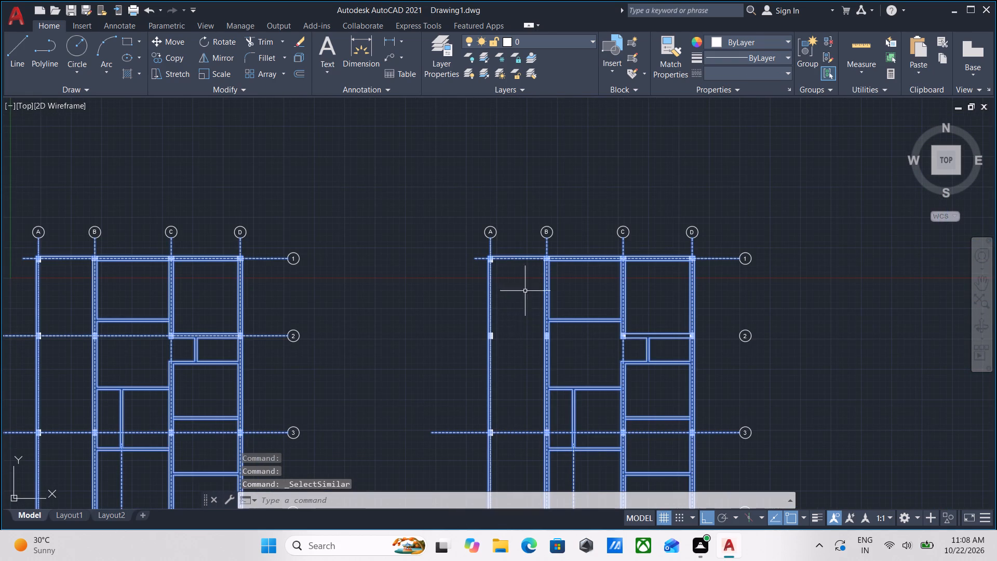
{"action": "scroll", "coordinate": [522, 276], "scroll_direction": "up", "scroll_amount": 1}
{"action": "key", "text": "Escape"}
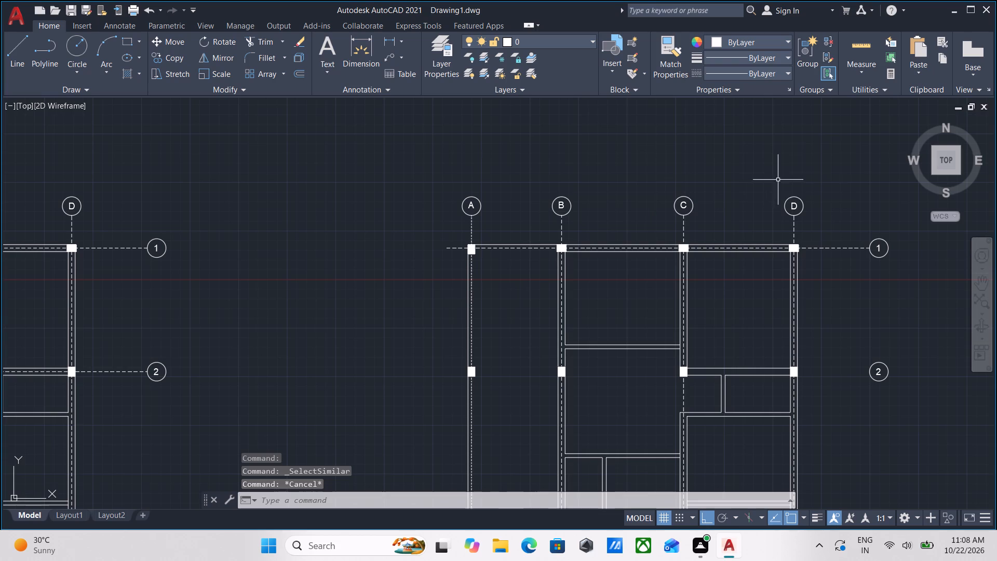
Erase vertical grid lines A to D of the copied plan together with their lettered bubbles.
{"action": "left_click_drag", "start_coordinate": [847, 168], "coordinate": [849, 174]}
{"action": "left_click", "coordinate": [396, 224]}
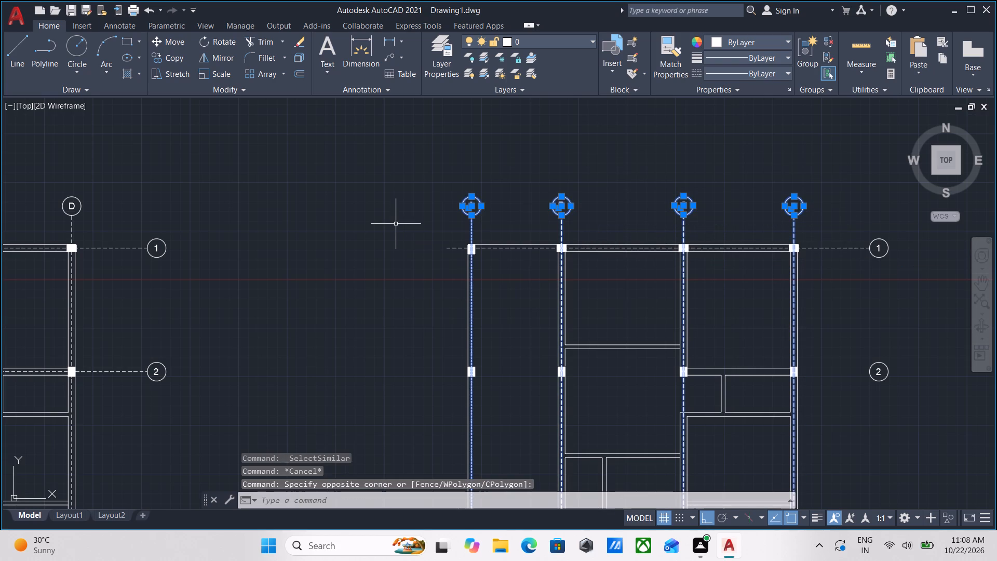
{"action": "right_click", "coordinate": [395, 224]}
{"action": "left_click", "coordinate": [441, 304]}
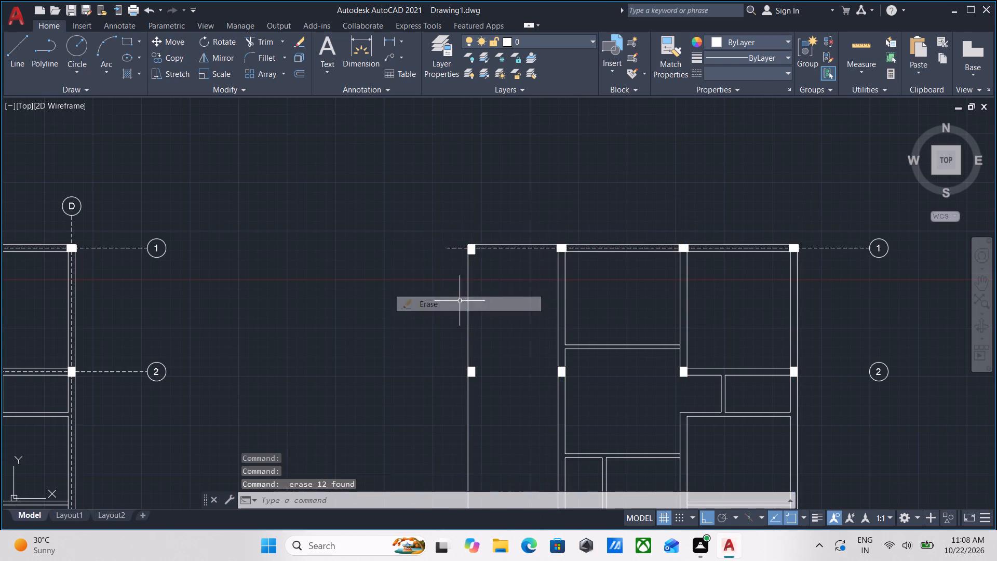
Erase the copied plan's remaining horizontal grid lines 1, 3, 4 and 5 together with all numbered bubbles 1 to 5.
{"action": "scroll", "coordinate": [470, 295], "scroll_direction": "down", "scroll_amount": 1}
{"action": "middle_click_drag", "start_coordinate": [470, 295], "coordinate": [455, 244]}
{"action": "middle_click_drag", "start_coordinate": [652, 380], "coordinate": [589, 245]}
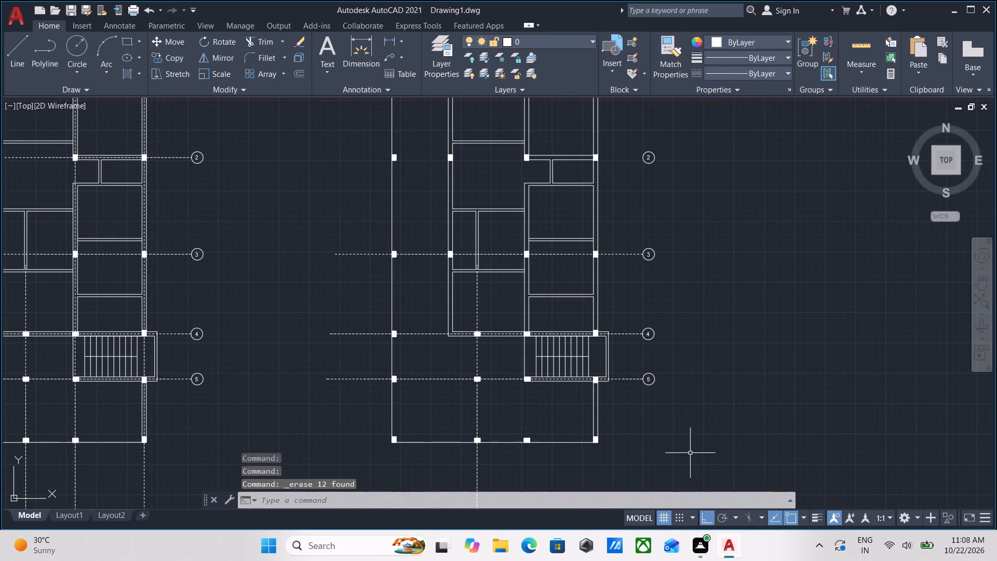
{"action": "left_click_drag", "start_coordinate": [687, 455], "coordinate": [673, 407]}
{"action": "middle_click_drag", "start_coordinate": [642, 179], "coordinate": [644, 403]}
{"action": "left_click", "coordinate": [638, 280]}
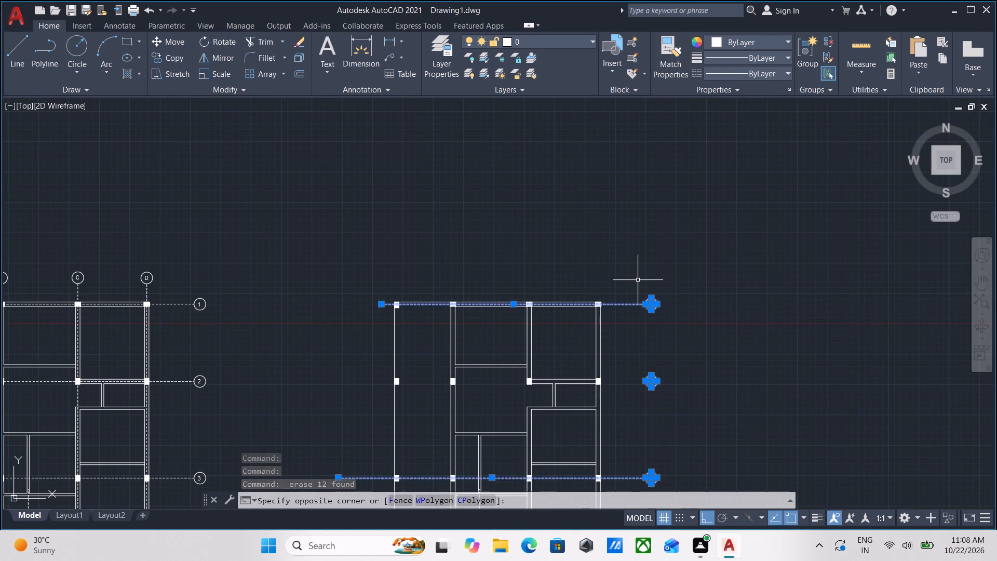
{"action": "right_click", "coordinate": [638, 280]}
{"action": "left_click", "coordinate": [687, 311]}
{"action": "scroll", "coordinate": [490, 295], "scroll_direction": "up", "scroll_amount": 2}
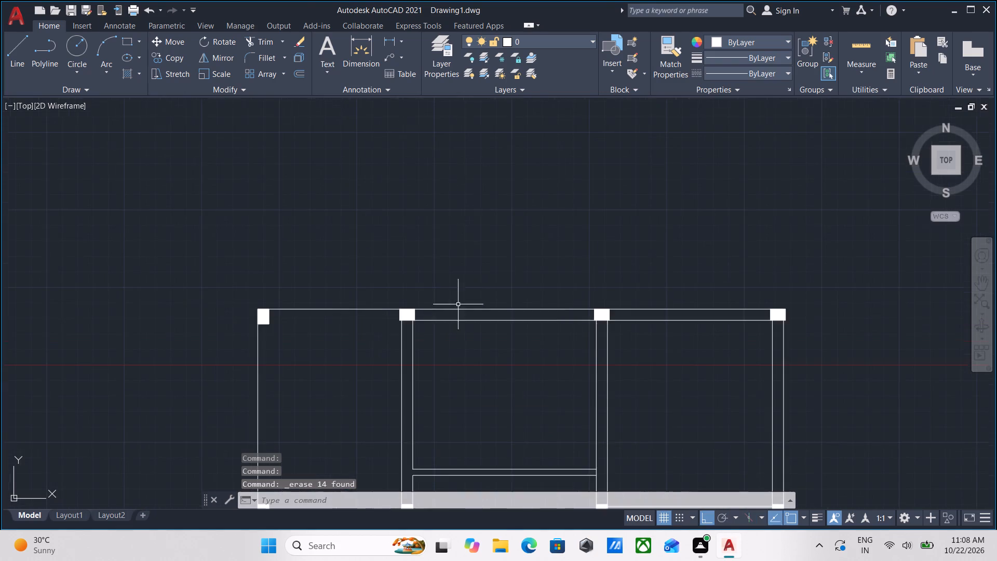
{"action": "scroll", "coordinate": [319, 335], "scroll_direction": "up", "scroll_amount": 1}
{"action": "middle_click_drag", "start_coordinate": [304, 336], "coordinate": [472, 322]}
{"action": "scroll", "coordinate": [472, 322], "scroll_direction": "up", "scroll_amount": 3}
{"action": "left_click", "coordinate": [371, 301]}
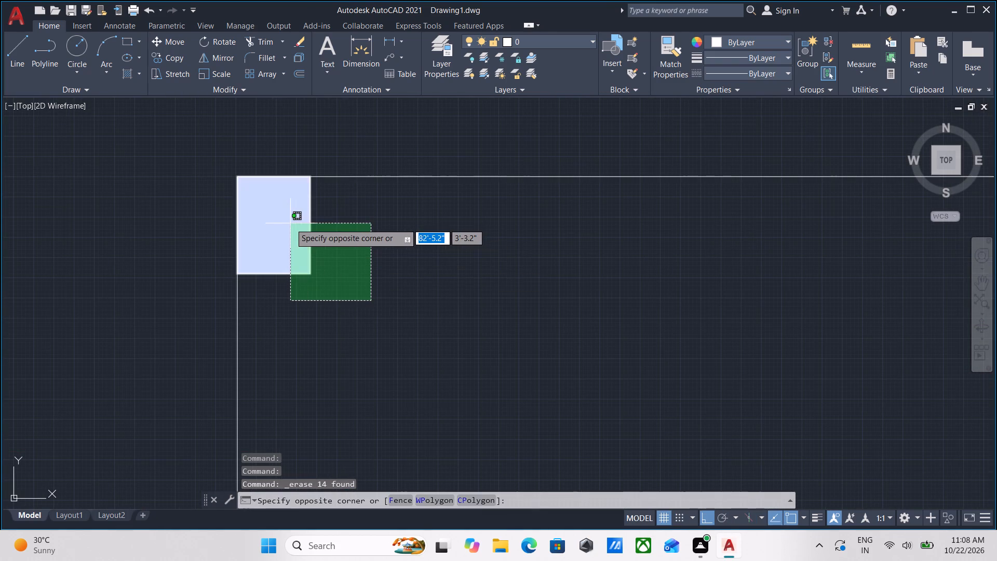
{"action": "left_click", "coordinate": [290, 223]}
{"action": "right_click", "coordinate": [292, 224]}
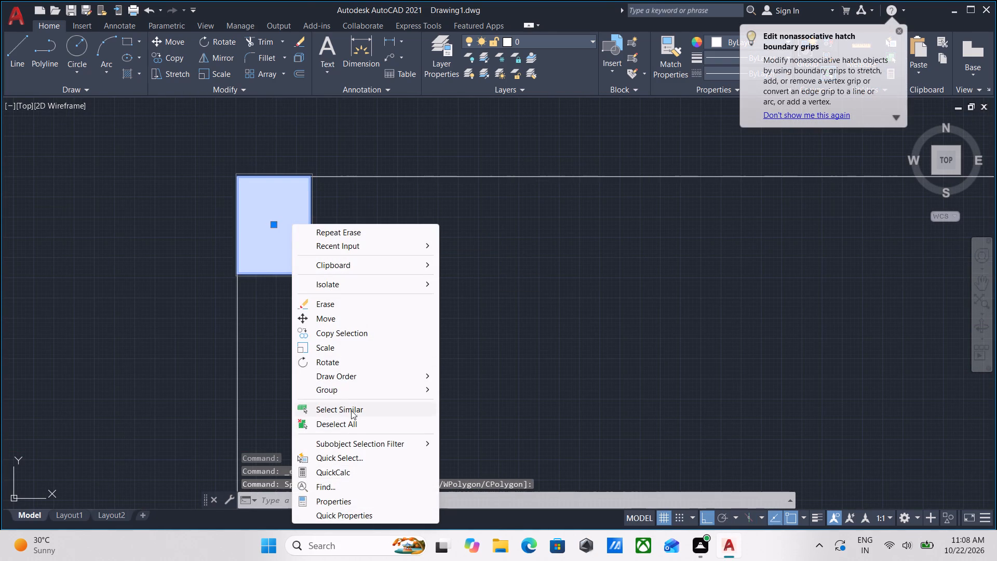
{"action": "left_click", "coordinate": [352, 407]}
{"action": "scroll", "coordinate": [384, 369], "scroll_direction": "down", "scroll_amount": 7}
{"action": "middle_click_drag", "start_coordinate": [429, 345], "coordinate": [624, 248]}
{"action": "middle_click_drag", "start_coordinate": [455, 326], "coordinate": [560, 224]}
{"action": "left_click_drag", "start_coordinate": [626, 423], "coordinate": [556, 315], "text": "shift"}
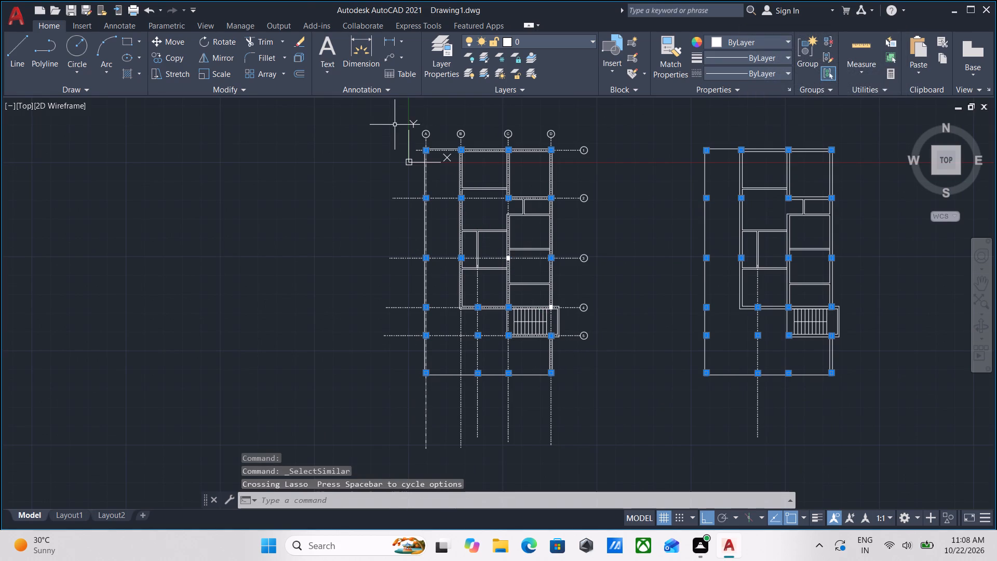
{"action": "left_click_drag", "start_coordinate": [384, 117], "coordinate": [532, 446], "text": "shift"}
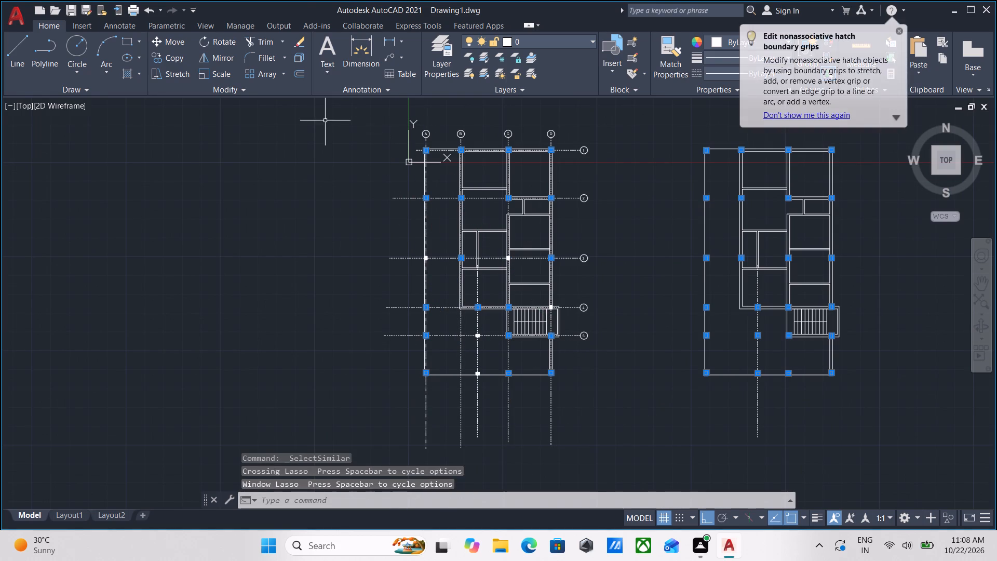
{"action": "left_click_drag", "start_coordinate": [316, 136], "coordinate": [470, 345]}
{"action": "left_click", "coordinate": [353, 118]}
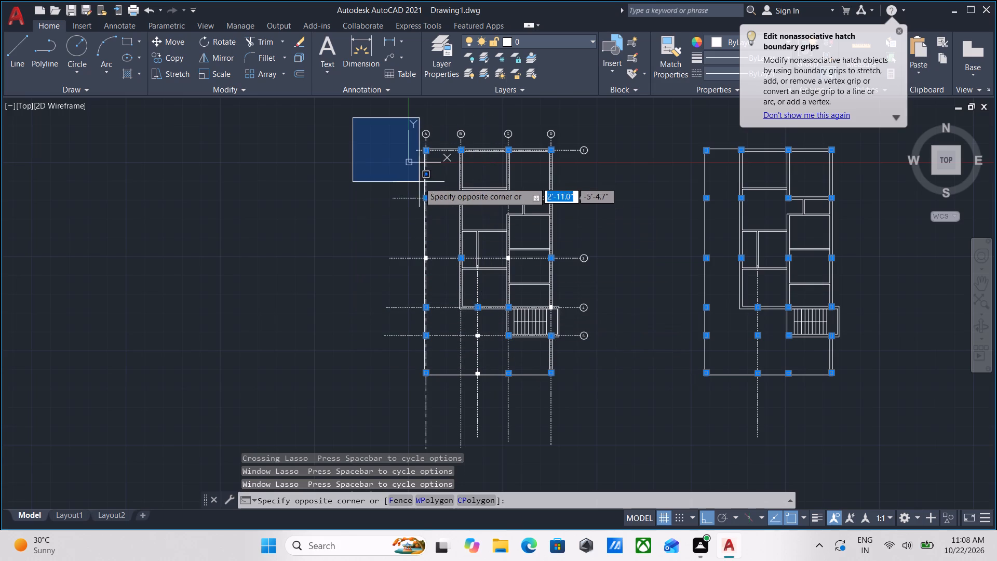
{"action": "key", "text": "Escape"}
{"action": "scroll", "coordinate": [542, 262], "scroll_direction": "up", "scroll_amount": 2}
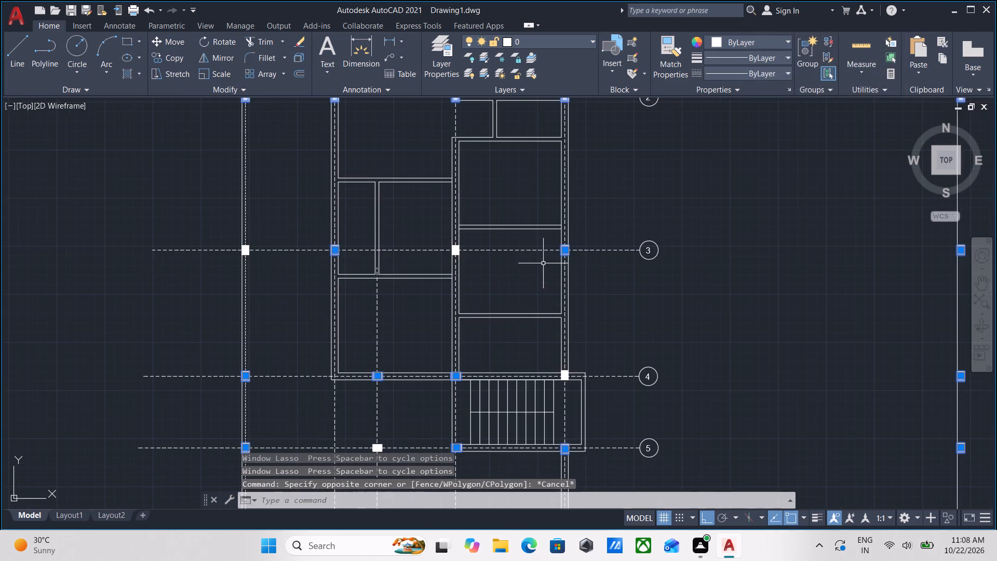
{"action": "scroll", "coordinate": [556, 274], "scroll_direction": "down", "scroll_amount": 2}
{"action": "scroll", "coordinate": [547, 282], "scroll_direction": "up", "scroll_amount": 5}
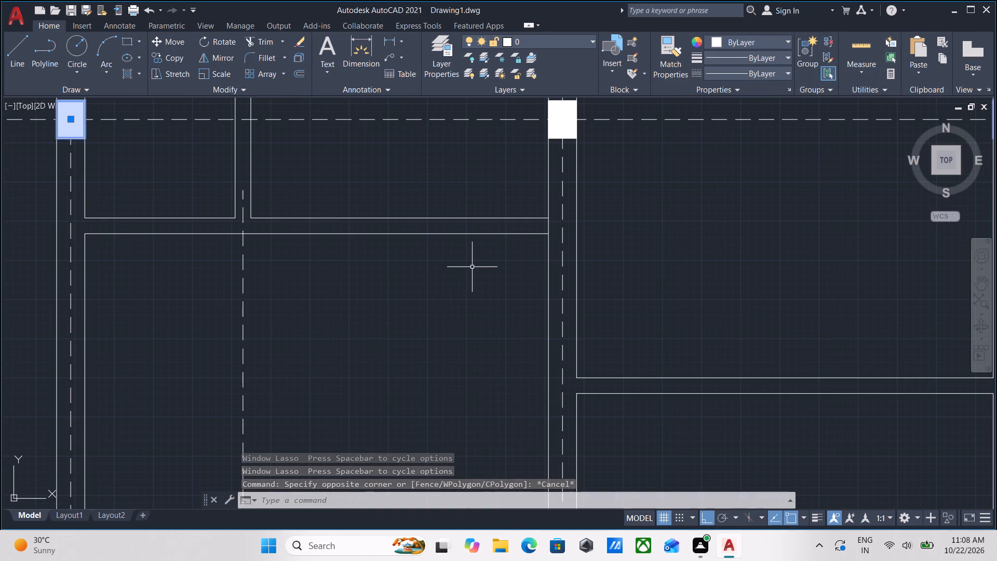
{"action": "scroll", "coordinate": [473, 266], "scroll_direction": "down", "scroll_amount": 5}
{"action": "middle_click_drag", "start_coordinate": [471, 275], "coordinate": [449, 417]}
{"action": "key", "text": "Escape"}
Erase all column hatches from the copied plan, using Select Similar on its top-left column and excluding the original plan's columns from the selection.
{"action": "scroll", "coordinate": [652, 310], "scroll_direction": "up", "scroll_amount": 1}
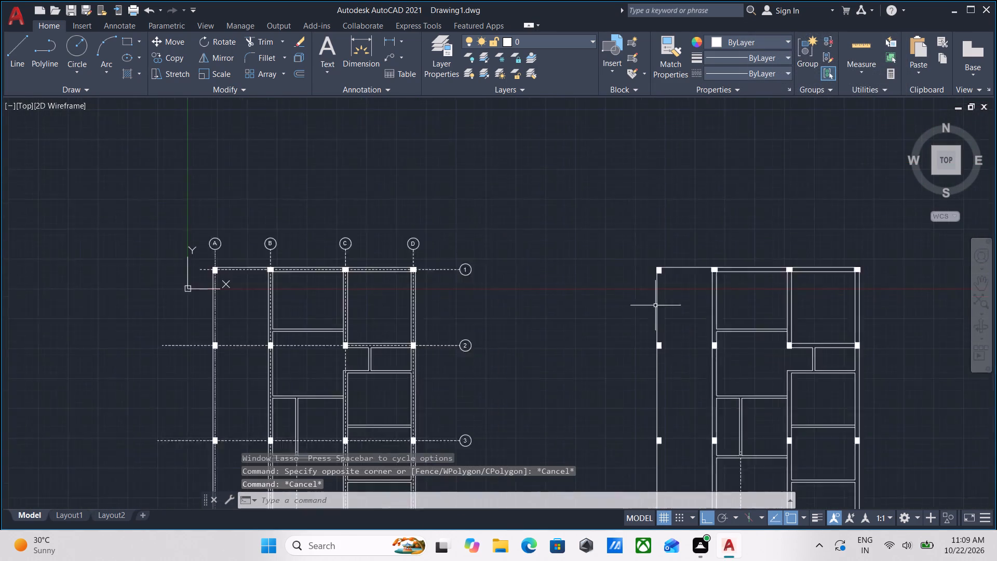
{"action": "scroll", "coordinate": [656, 305], "scroll_direction": "up", "scroll_amount": 2}
{"action": "scroll", "coordinate": [677, 268], "scroll_direction": "up", "scroll_amount": 1}
{"action": "middle_click_drag", "start_coordinate": [677, 267], "coordinate": [657, 364]}
{"action": "scroll", "coordinate": [629, 311], "scroll_direction": "up", "scroll_amount": 2}
{"action": "left_click", "coordinate": [638, 353]}
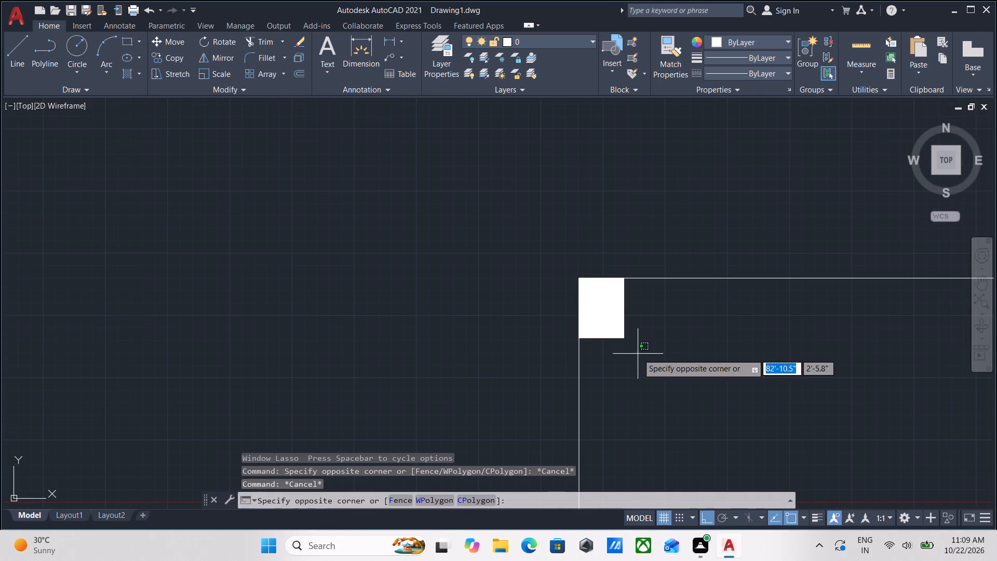
{"action": "left_click", "coordinate": [614, 320]}
{"action": "right_click", "coordinate": [614, 320]}
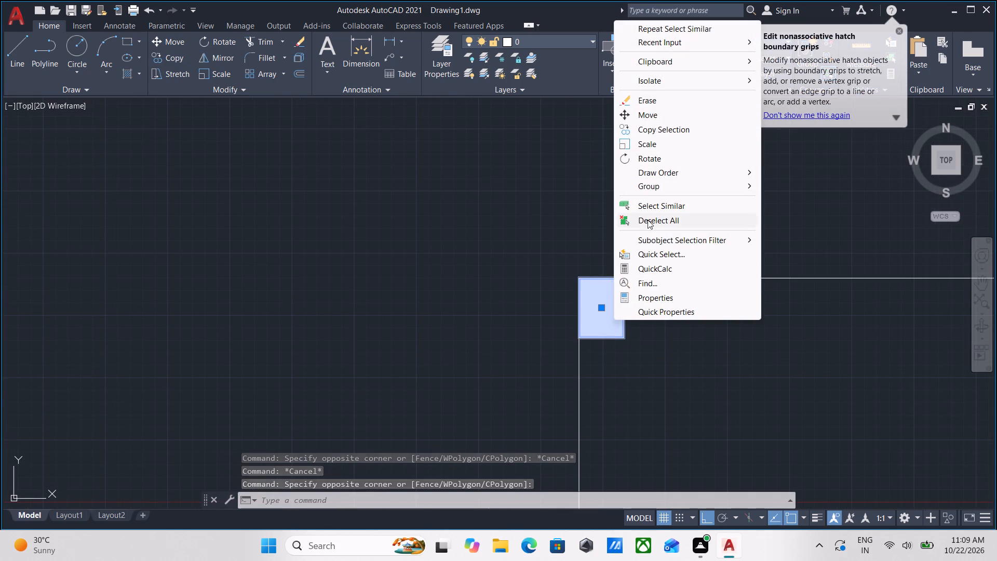
{"action": "left_click", "coordinate": [653, 205]}
{"action": "scroll", "coordinate": [488, 326], "scroll_direction": "down", "scroll_amount": 5}
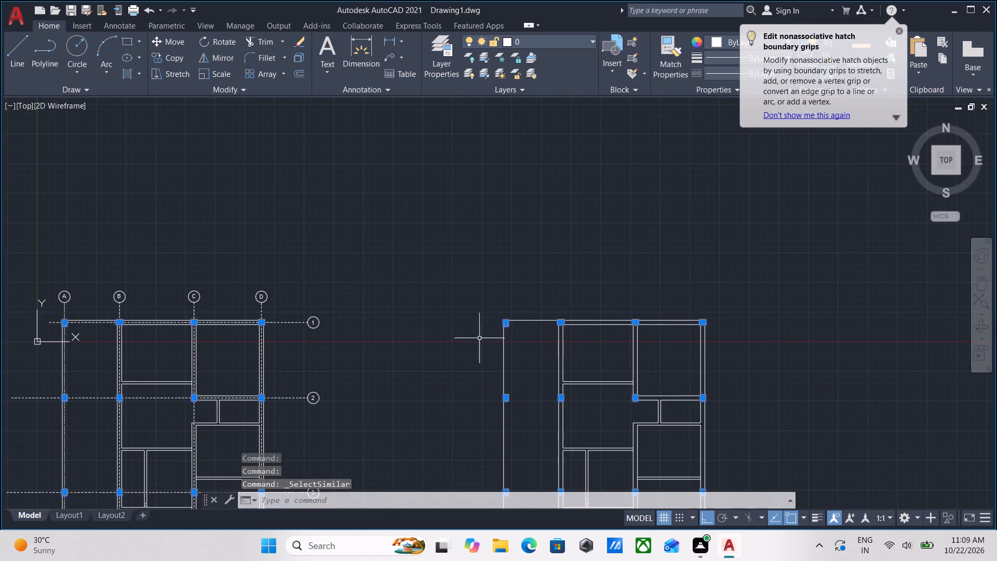
{"action": "middle_click_drag", "start_coordinate": [396, 320], "coordinate": [621, 242]}
{"action": "middle_click_drag", "start_coordinate": [614, 292], "coordinate": [750, 239]}
{"action": "middle_click_drag", "start_coordinate": [709, 264], "coordinate": [748, 248]}
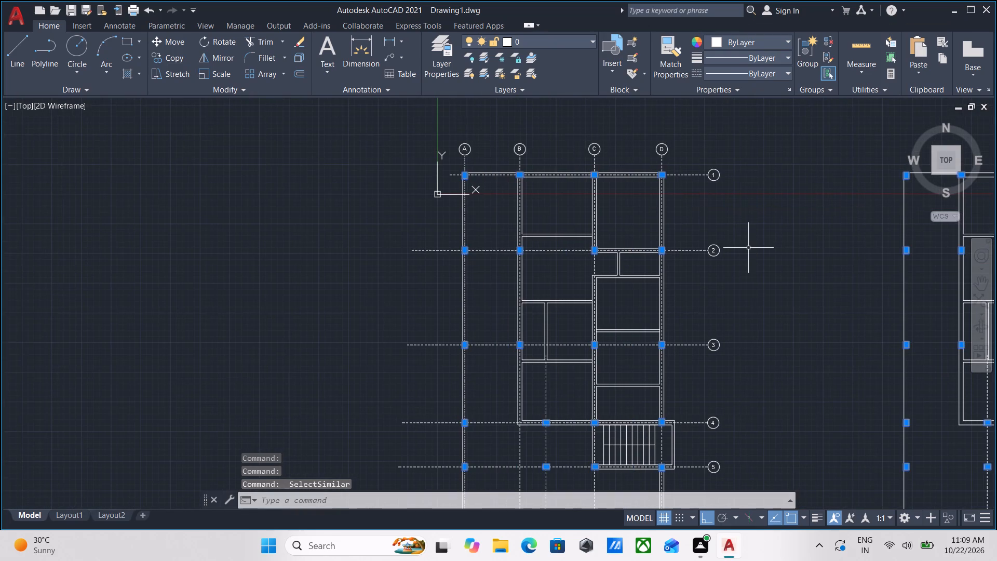
{"action": "left_click", "coordinate": [369, 124], "text": "shift"}
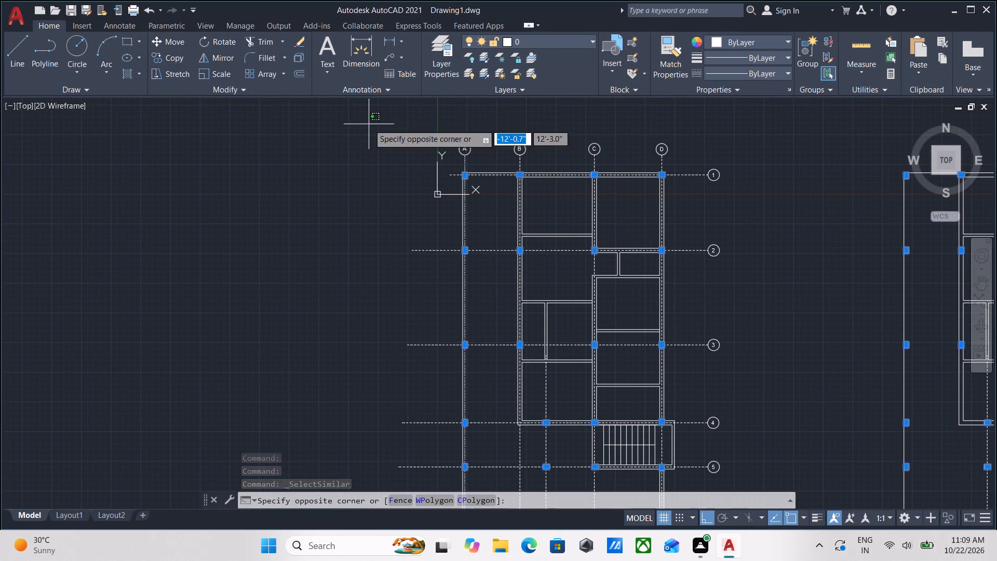
{"action": "middle_click_drag", "start_coordinate": [716, 510], "coordinate": [713, 497], "text": "shift"}
{"action": "scroll", "coordinate": [716, 510], "scroll_direction": "up", "scroll_amount": 1, "text": "shift"}
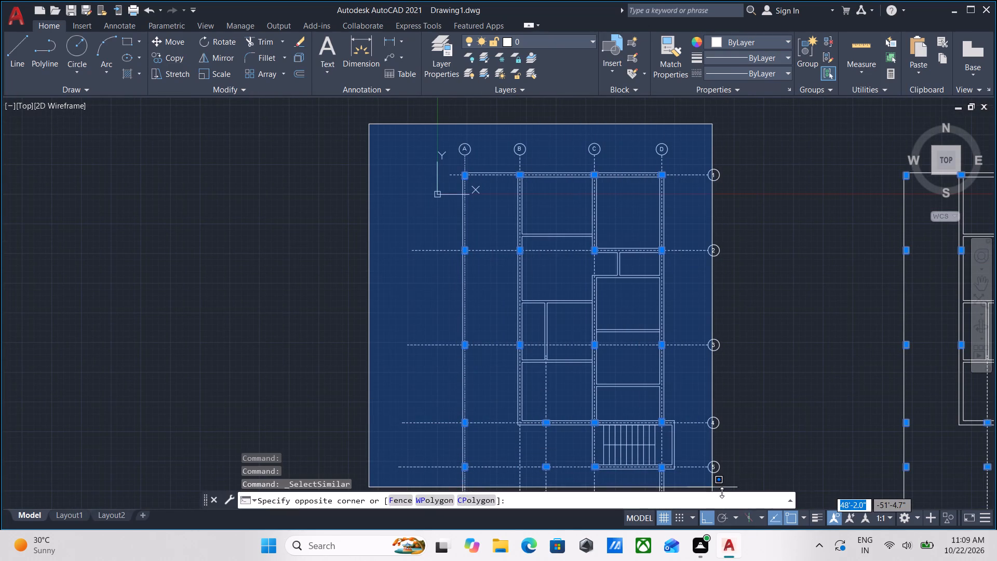
{"action": "left_click", "coordinate": [722, 494], "text": "shift"}
{"action": "middle_click_drag", "start_coordinate": [723, 490], "coordinate": [706, 395]}
{"action": "left_click", "coordinate": [708, 463]}
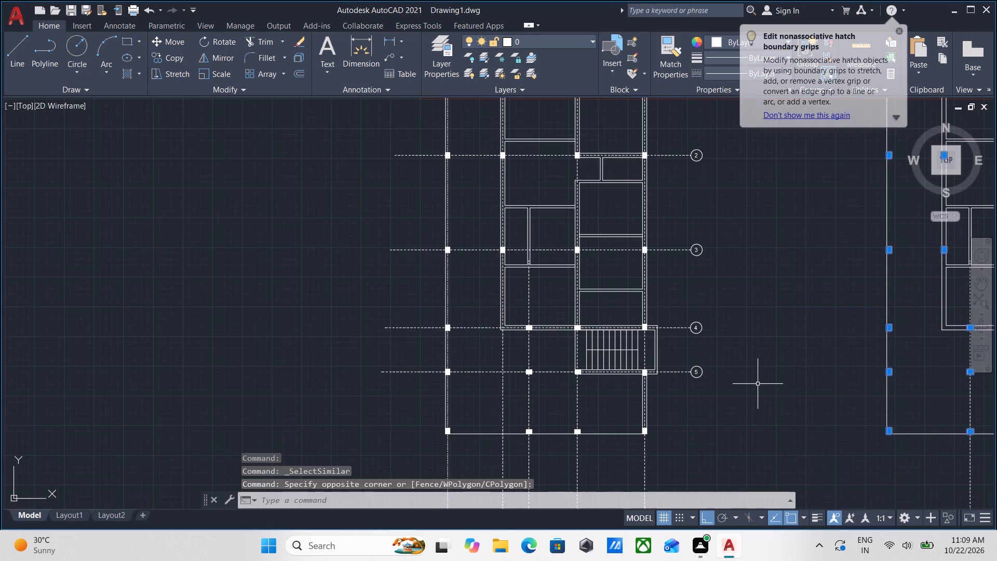
{"action": "scroll", "coordinate": [758, 384], "scroll_direction": "down", "scroll_amount": 1}
{"action": "middle_click_drag", "start_coordinate": [758, 384], "coordinate": [655, 449]}
{"action": "middle_click_drag", "start_coordinate": [691, 359], "coordinate": [604, 288]}
{"action": "scroll", "coordinate": [636, 365], "scroll_direction": "up", "scroll_amount": 1}
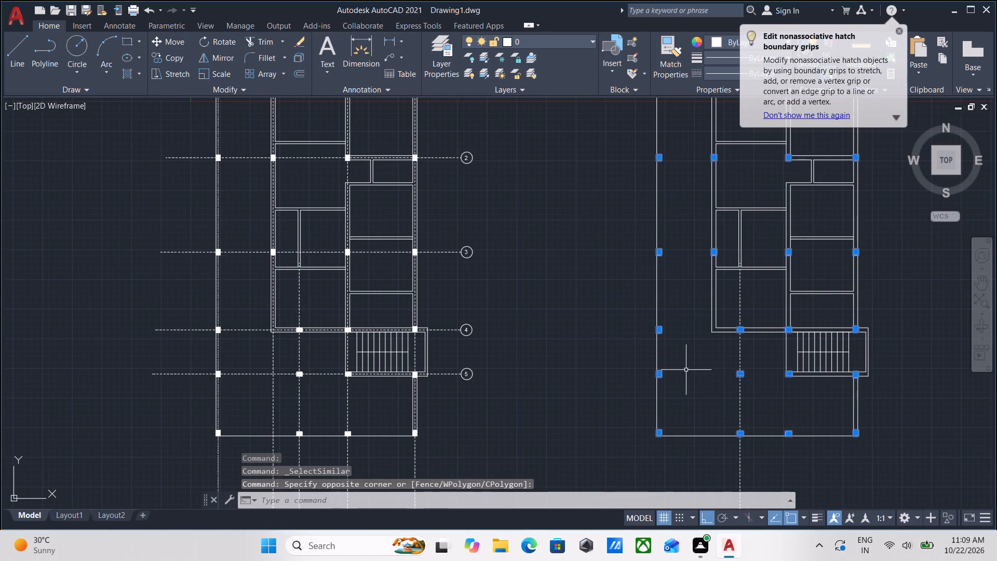
{"action": "middle_click_drag", "start_coordinate": [704, 366], "coordinate": [614, 351]}
{"action": "scroll", "coordinate": [611, 351], "scroll_direction": "up", "scroll_amount": 2}
{"action": "scroll", "coordinate": [611, 351], "scroll_direction": "down", "scroll_amount": 1}
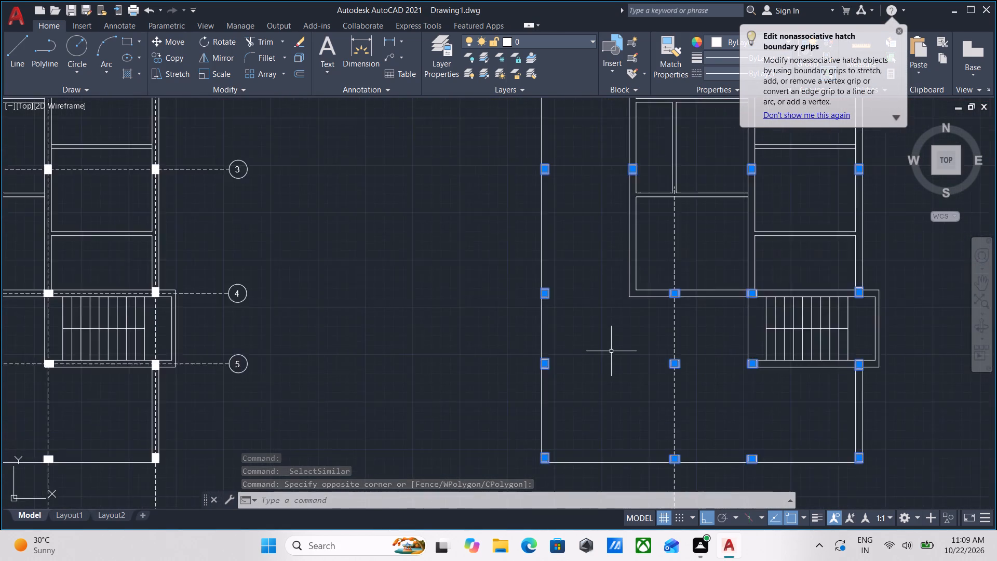
{"action": "scroll", "coordinate": [611, 351], "scroll_direction": "down", "scroll_amount": 1}
{"action": "middle_click_drag", "start_coordinate": [611, 351], "coordinate": [529, 351]}
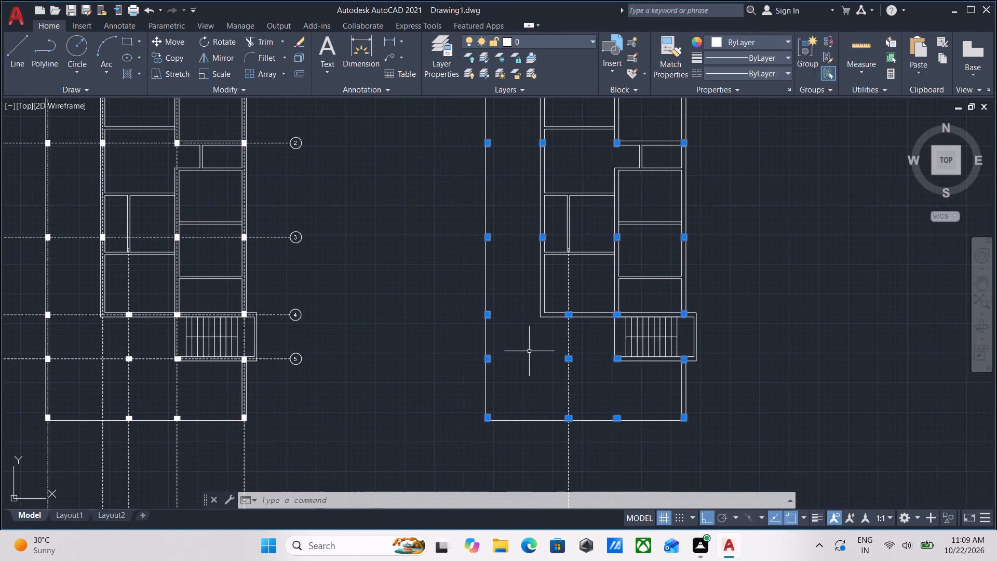
{"action": "right_click", "coordinate": [529, 351]}
{"action": "left_click", "coordinate": [561, 130]}
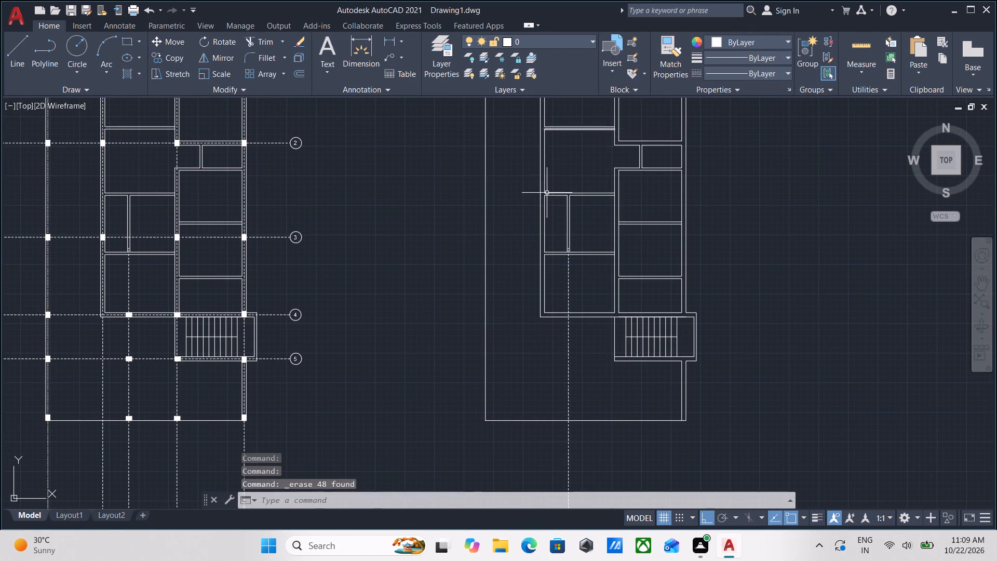
Erase the remaining dashed vertical grid line that runs through the lower half of the copied plan.
{"action": "middle_click_drag", "start_coordinate": [547, 194], "coordinate": [529, 341]}
{"action": "scroll", "coordinate": [519, 238], "scroll_direction": "up", "scroll_amount": 1}
{"action": "middle_click_drag", "start_coordinate": [518, 242], "coordinate": [515, 168]}
{"action": "middle_click_drag", "start_coordinate": [555, 385], "coordinate": [540, 182]}
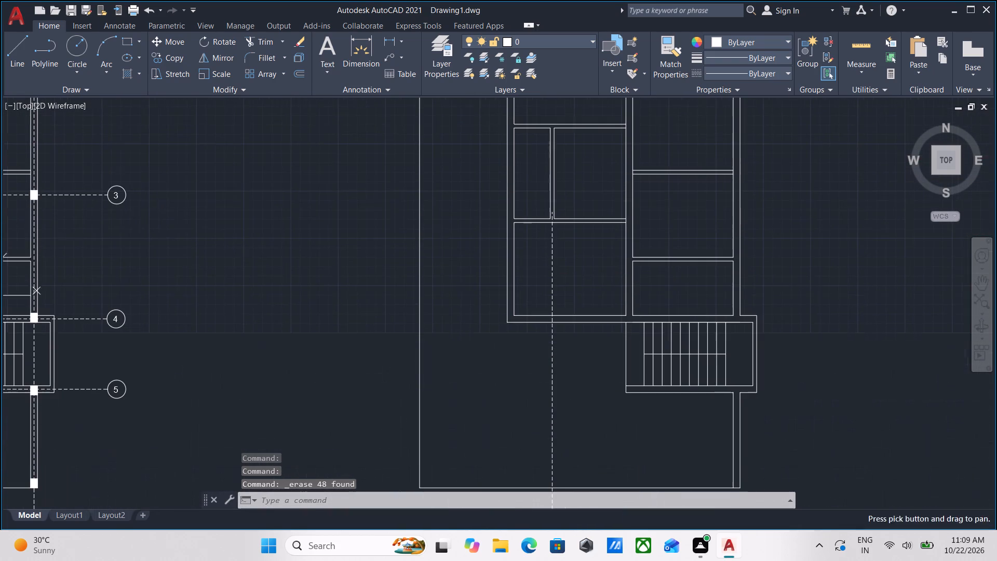
{"action": "left_click", "coordinate": [575, 418]}
{"action": "left_click", "coordinate": [517, 387]}
{"action": "right_click", "coordinate": [517, 387]}
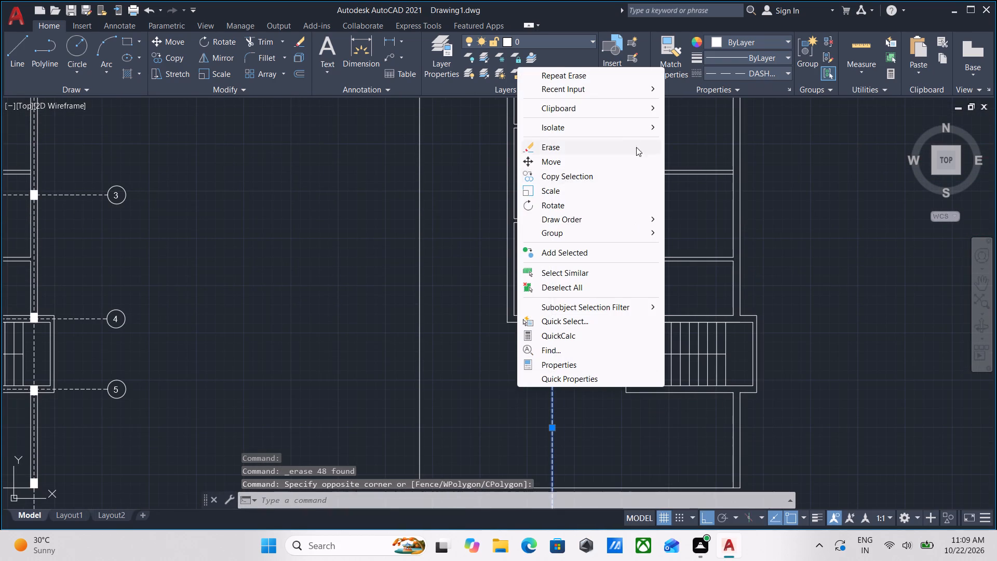
{"action": "left_click", "coordinate": [594, 142]}
Examine the copied plan's walls and junctions, comparing them with the original plan.
{"action": "scroll", "coordinate": [578, 186], "scroll_direction": "down", "scroll_amount": 2}
{"action": "middle_click_drag", "start_coordinate": [573, 199], "coordinate": [545, 308]}
{"action": "scroll", "coordinate": [554, 286], "scroll_direction": "up", "scroll_amount": 1}
{"action": "middle_click_drag", "start_coordinate": [554, 285], "coordinate": [542, 355]}
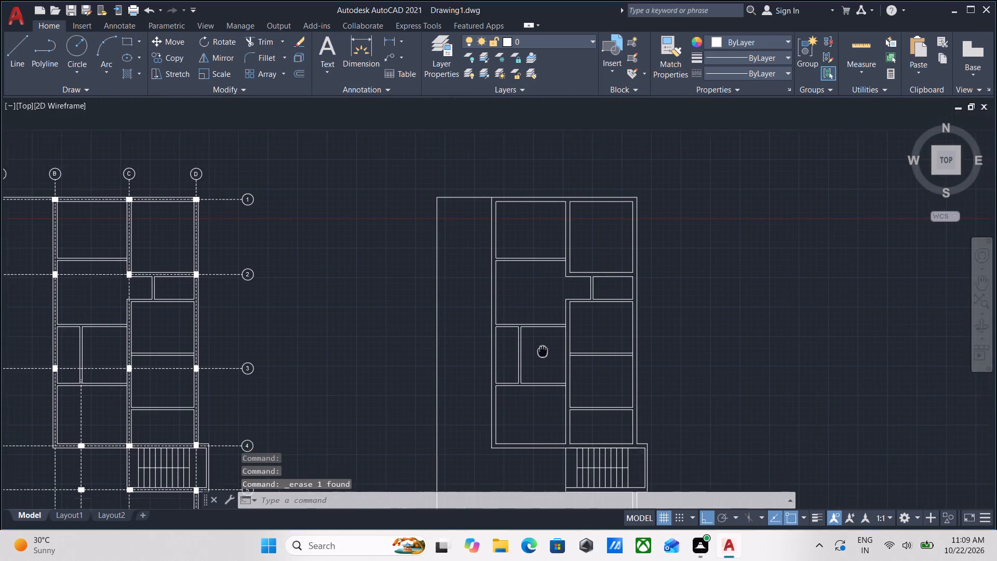
{"action": "middle_click_drag", "start_coordinate": [542, 355], "coordinate": [542, 356]}
{"action": "middle_click_drag", "start_coordinate": [504, 229], "coordinate": [498, 308]}
{"action": "scroll", "coordinate": [509, 344], "scroll_direction": "up", "scroll_amount": 2}
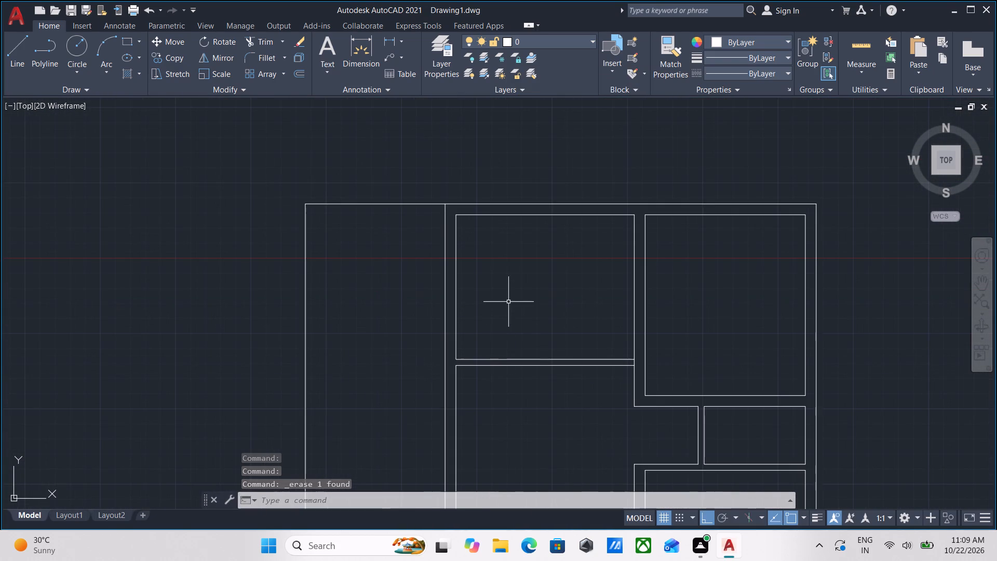
{"action": "scroll", "coordinate": [509, 300], "scroll_direction": "up", "scroll_amount": 2}
{"action": "scroll", "coordinate": [509, 300], "scroll_direction": "down", "scroll_amount": 1}
{"action": "middle_click_drag", "start_coordinate": [509, 300], "coordinate": [335, 300]}
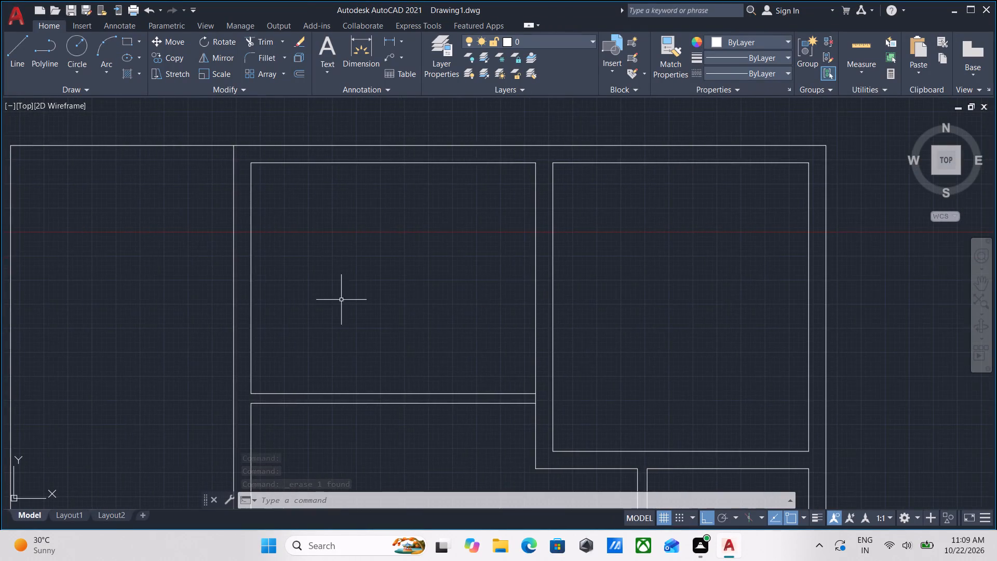
{"action": "scroll", "coordinate": [441, 302], "scroll_direction": "down", "scroll_amount": 1}
{"action": "middle_click_drag", "start_coordinate": [441, 302], "coordinate": [419, 322]}
{"action": "scroll", "coordinate": [439, 310], "scroll_direction": "down", "scroll_amount": 2}
{"action": "middle_click_drag", "start_coordinate": [439, 310], "coordinate": [578, 218]}
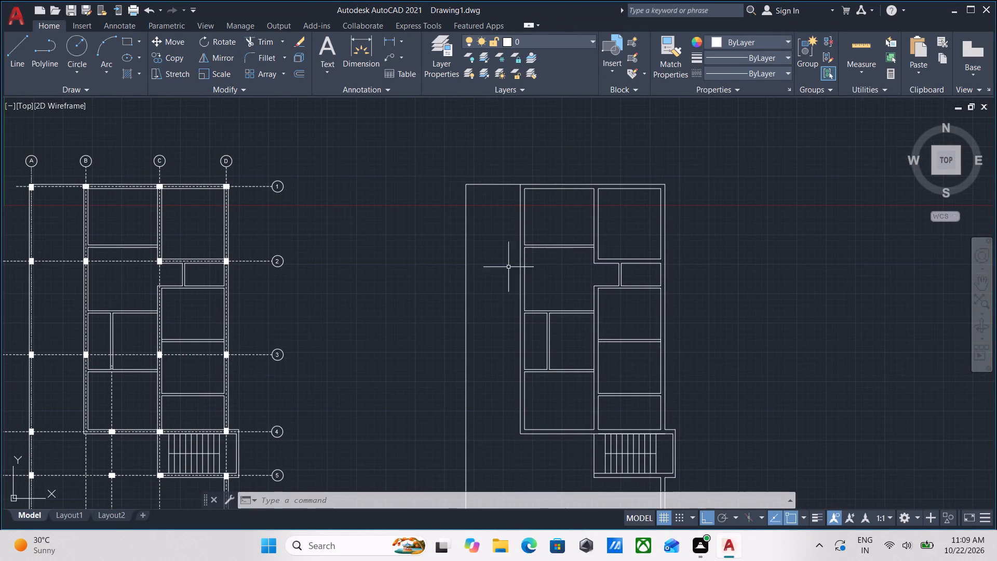
{"action": "middle_click_drag", "start_coordinate": [533, 303], "coordinate": [361, 380]}
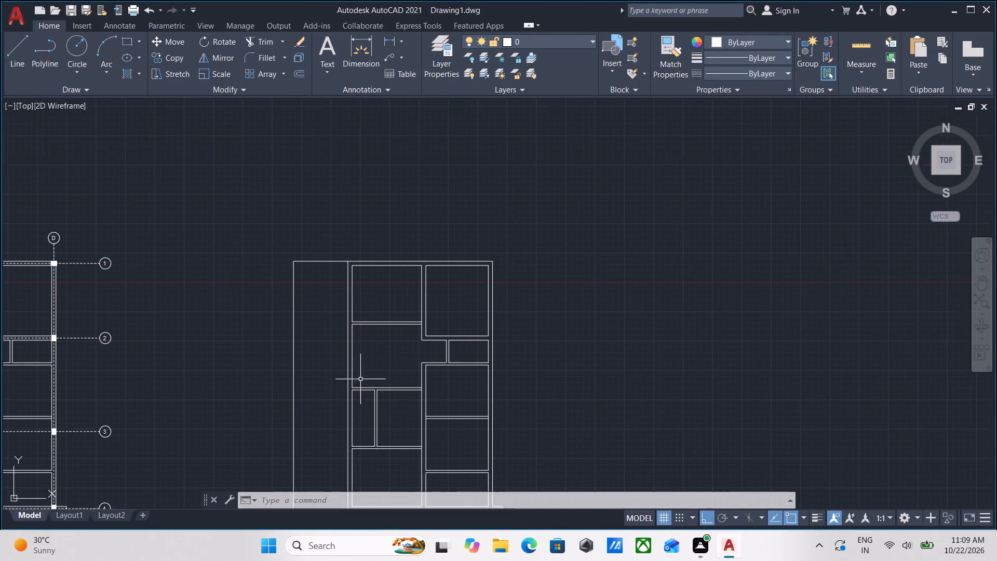
{"action": "scroll", "coordinate": [414, 277], "scroll_direction": "up", "scroll_amount": 2}
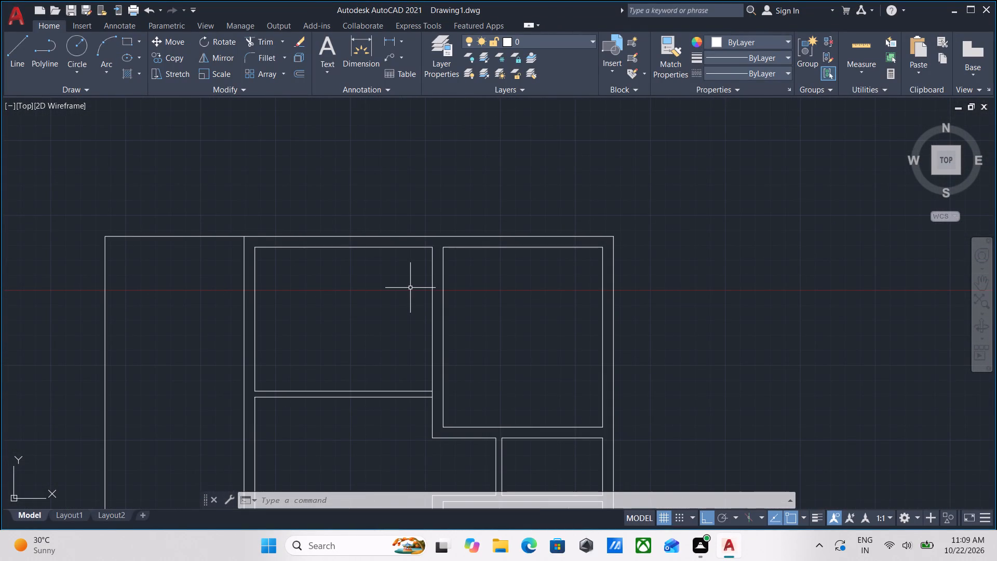
{"action": "scroll", "coordinate": [447, 279], "scroll_direction": "up", "scroll_amount": 2}
{"action": "scroll", "coordinate": [447, 279], "scroll_direction": "down", "scroll_amount": 2}
{"action": "middle_click_drag", "start_coordinate": [447, 279], "coordinate": [482, 235]}
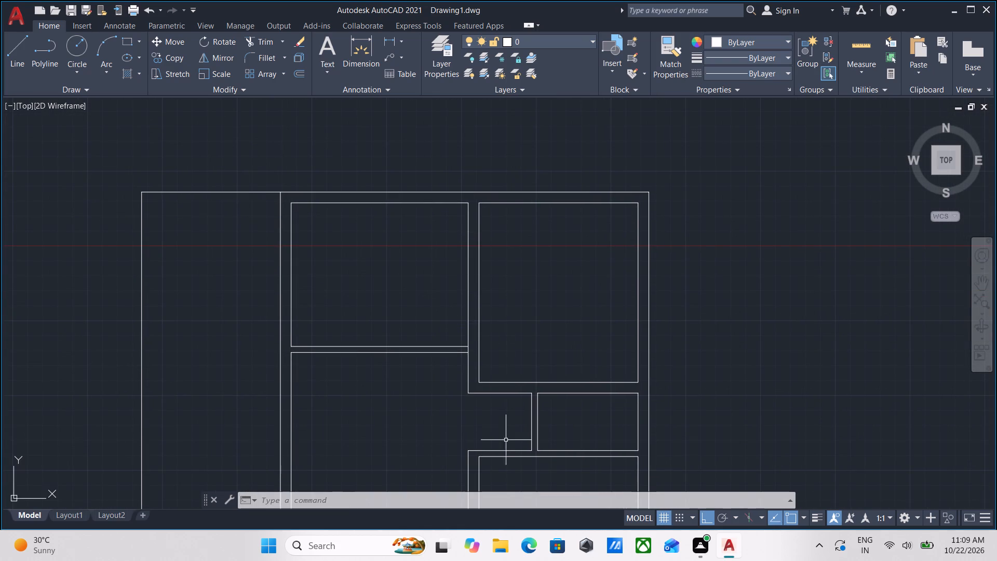
Trim the short wall-line segment between the two partition lines where they meet the vertical wall dividing the two top rooms of the copy.
{"action": "scroll", "coordinate": [456, 343], "scroll_direction": "up", "scroll_amount": 1}
{"action": "scroll", "coordinate": [463, 332], "scroll_direction": "down", "scroll_amount": 1}
{"action": "middle_click_drag", "start_coordinate": [463, 332], "coordinate": [484, 307]}
{"action": "scroll", "coordinate": [491, 320], "scroll_direction": "up", "scroll_amount": 3}
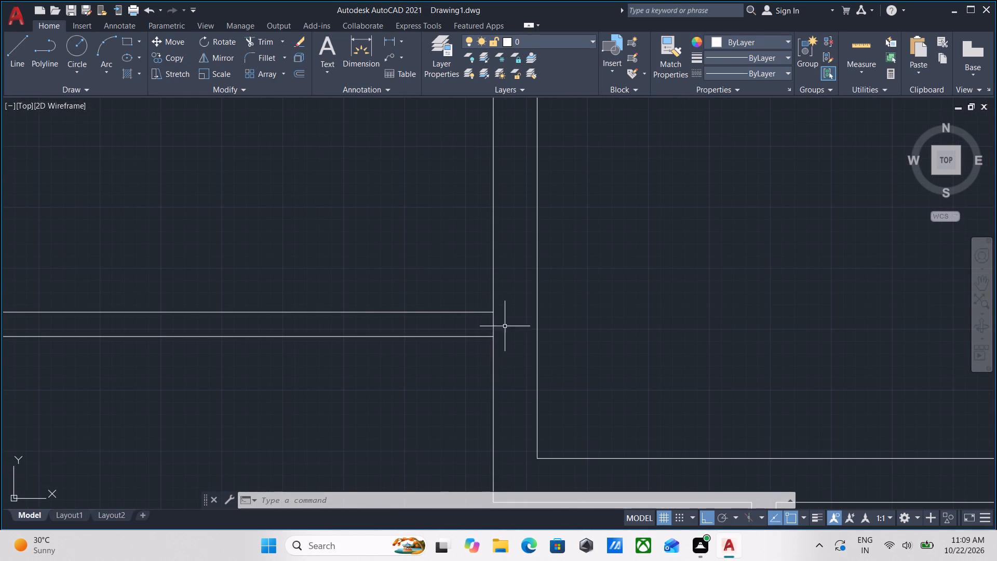
{"action": "scroll", "coordinate": [509, 336], "scroll_direction": "up", "scroll_amount": 1}
{"action": "scroll", "coordinate": [511, 334], "scroll_direction": "down", "scroll_amount": 1}
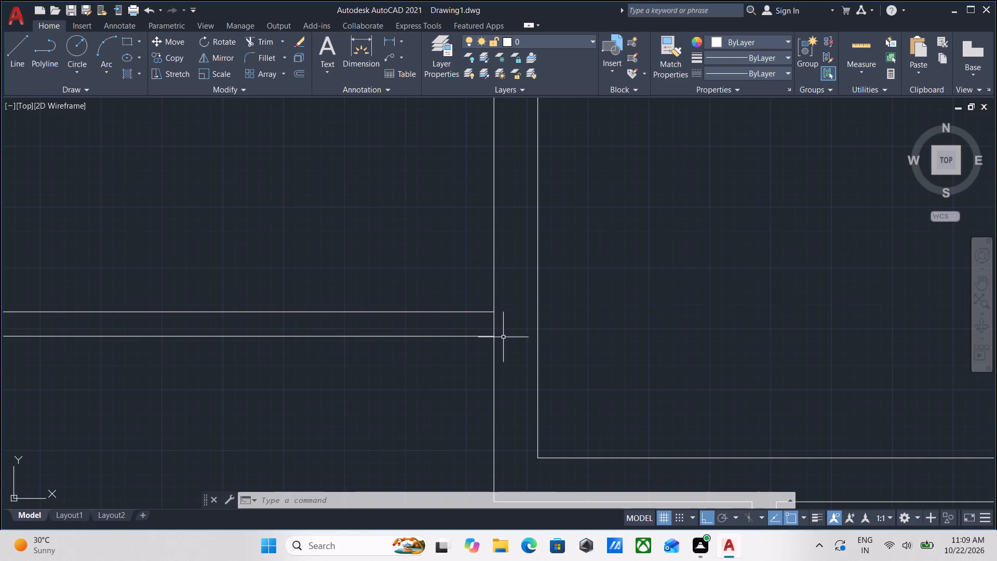
{"action": "type", "text": "TR"}
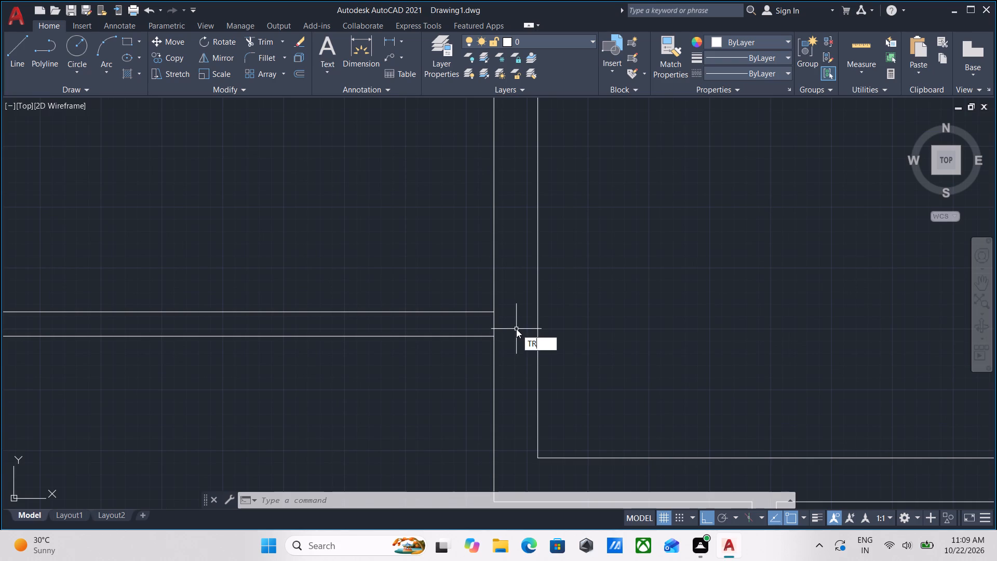
{"action": "key", "text": "Return"}
{"action": "left_click", "coordinate": [505, 326]}
{"action": "left_click", "coordinate": [478, 326]}
{"action": "key", "text": "Escape"}
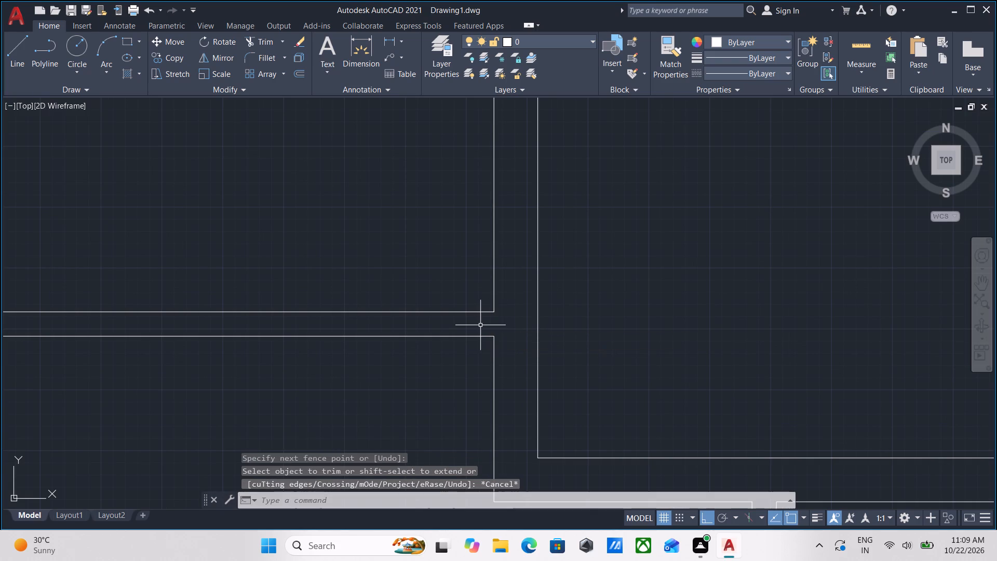
{"action": "scroll", "coordinate": [483, 325], "scroll_direction": "up", "scroll_amount": 1}
{"action": "key", "text": "ctrl+z"}
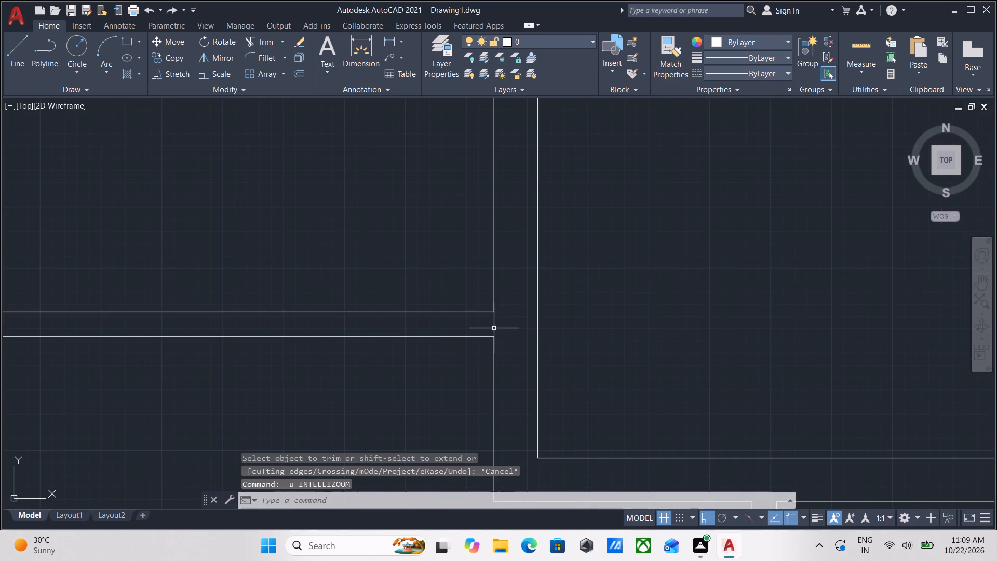
Draw a short closing line between the two partition lines where they meet the vertical wall dividing the copy's top rooms.
{"action": "middle_click_drag", "start_coordinate": [487, 331], "coordinate": [500, 336]}
{"action": "middle_click_drag", "start_coordinate": [526, 319], "coordinate": [555, 318]}
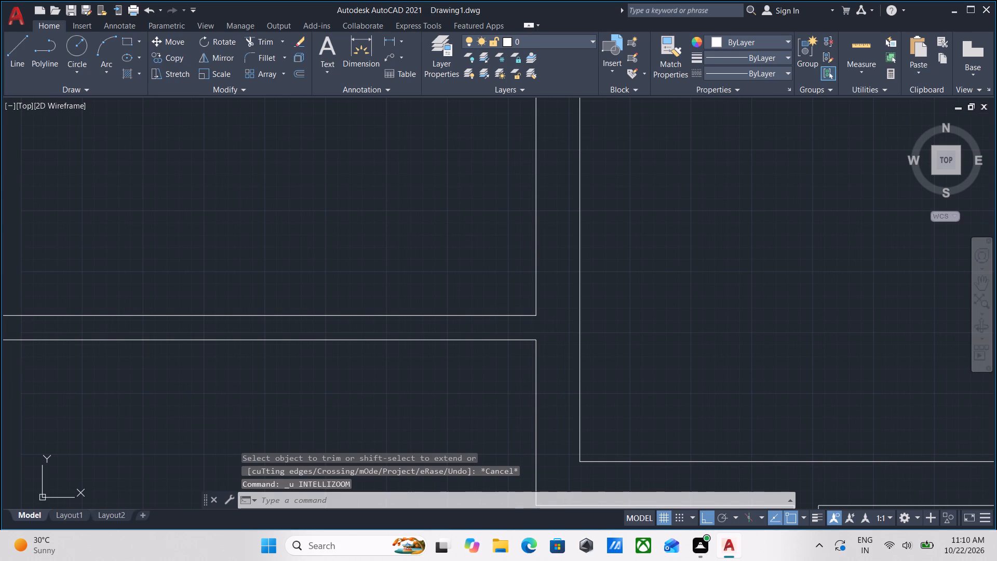
{"action": "key", "text": "l"}
{"action": "key", "text": "Return"}
{"action": "left_click", "coordinate": [536, 315]}
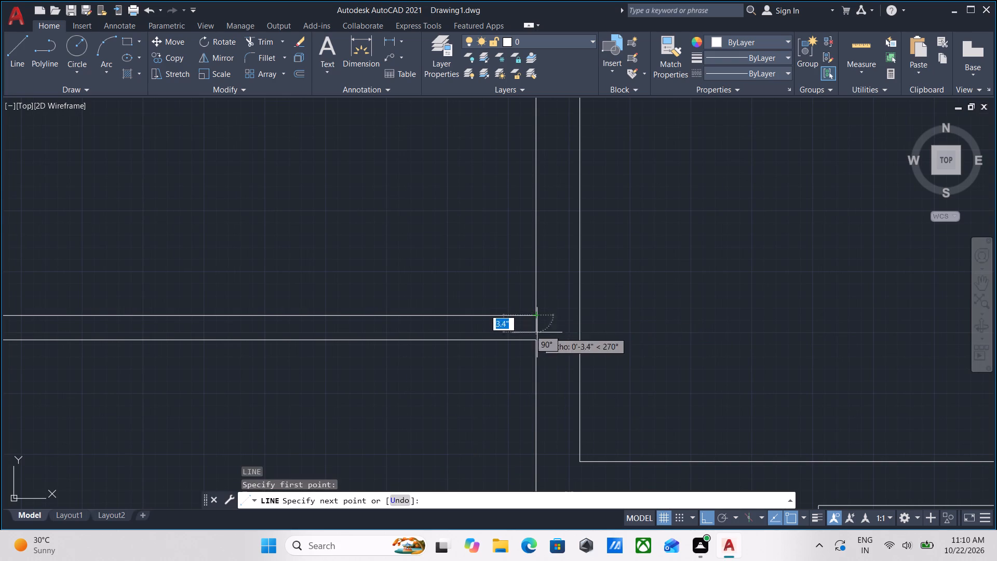
{"action": "left_click", "coordinate": [535, 341]}
{"action": "scroll", "coordinate": [535, 341], "scroll_direction": "up", "scroll_amount": 1}
{"action": "key", "text": "Escape"}
Offset the short closing line 3'6" along the partition, away from the vertical wall, as a door jamb.
{"action": "left_click", "coordinate": [546, 332]}
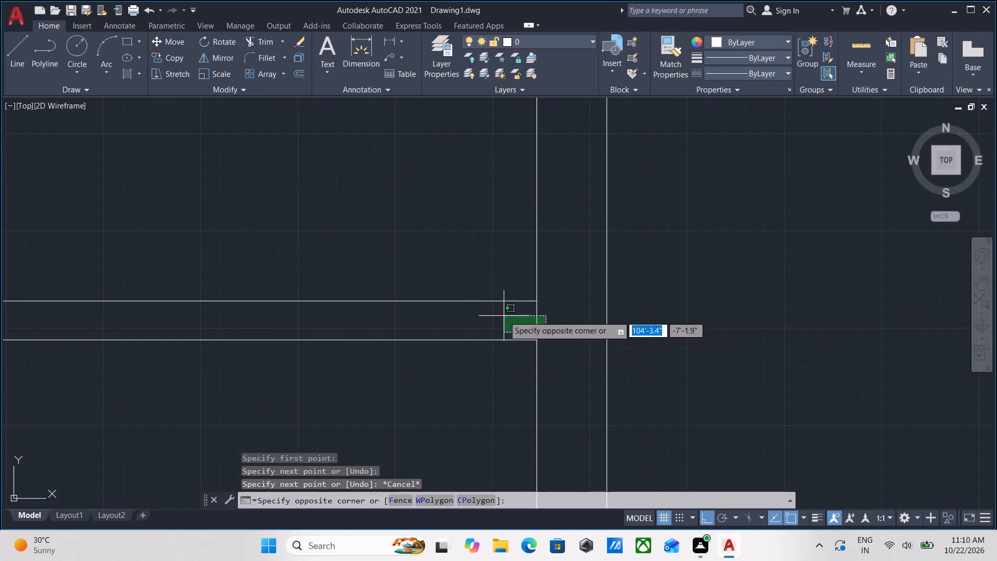
{"action": "left_click", "coordinate": [504, 316]}
{"action": "key", "text": "o"}
{"action": "key", "text": "Return"}
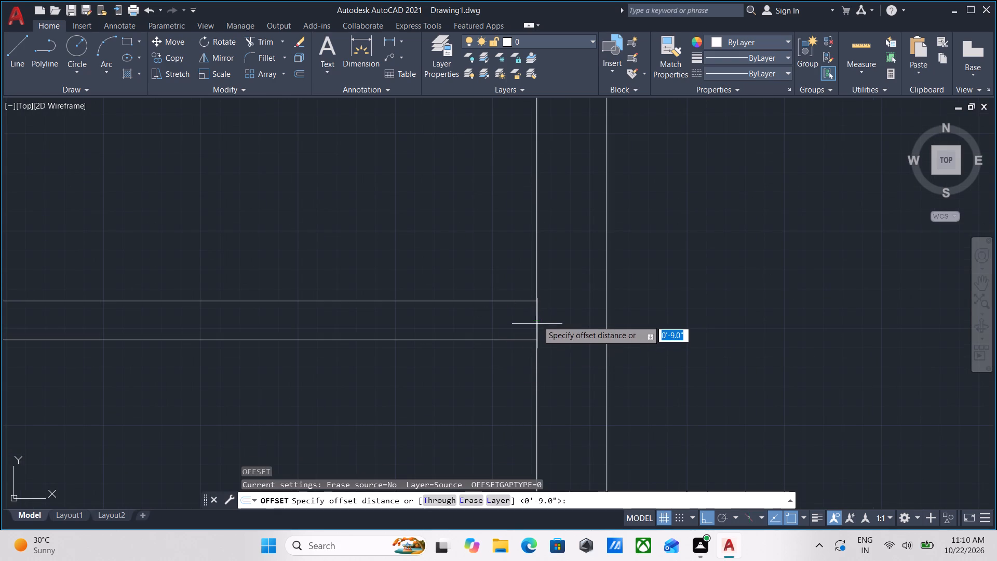
{"action": "left_click", "coordinate": [537, 317]}
{"action": "left_click", "coordinate": [417, 317]}
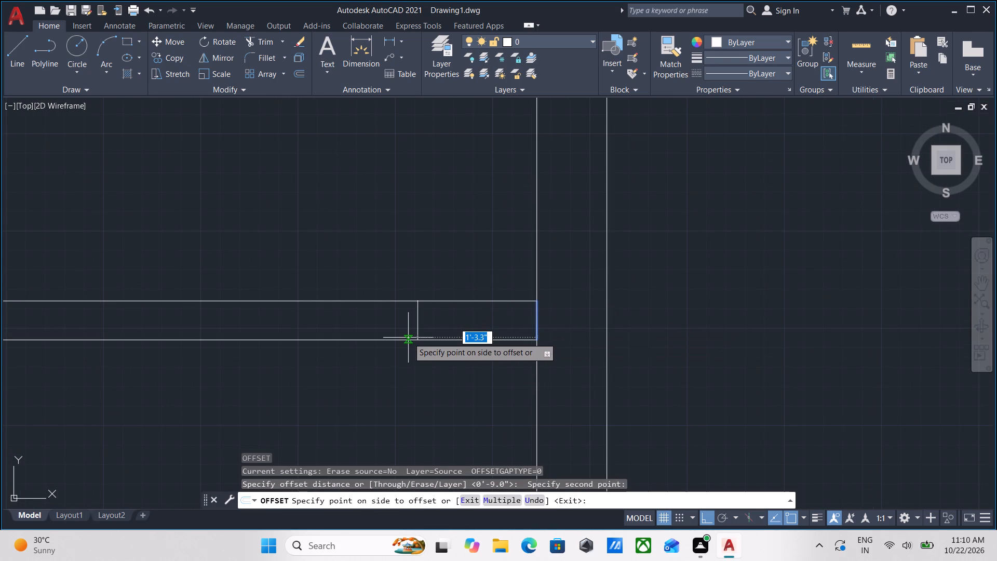
{"action": "type", "text": "3'"}
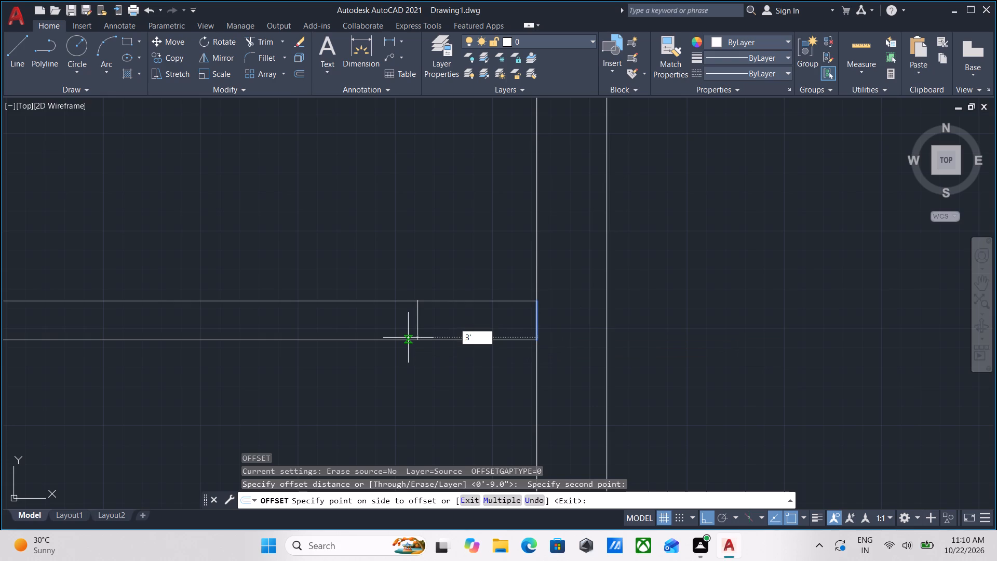
{"action": "key", "text": "6"}
{"action": "key", "text": "shift+quotedbl"}
{"action": "key", "text": "shift+Return"}
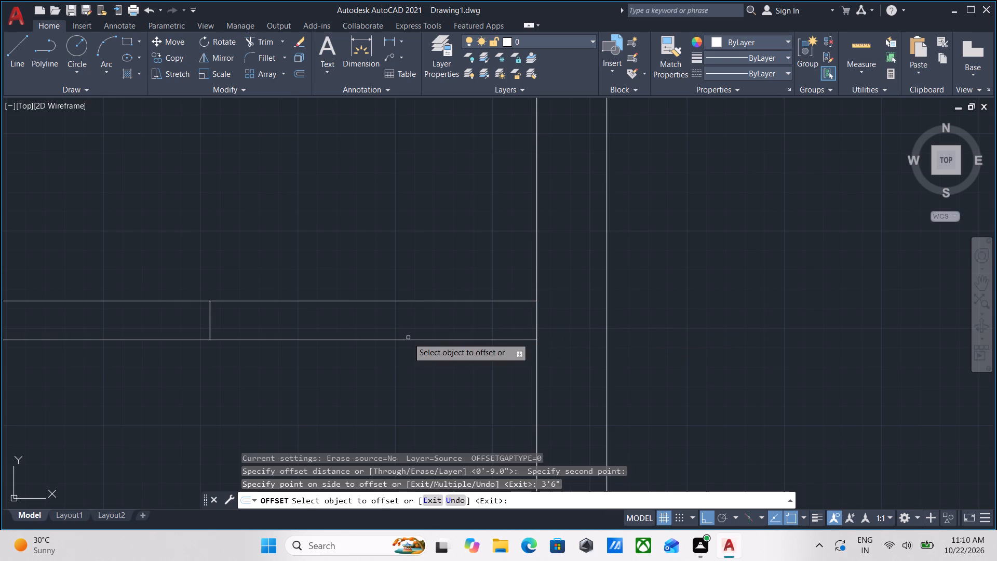
{"action": "scroll", "coordinate": [408, 338], "scroll_direction": "down", "scroll_amount": 3}
{"action": "middle_click_drag", "start_coordinate": [412, 336], "coordinate": [483, 325]}
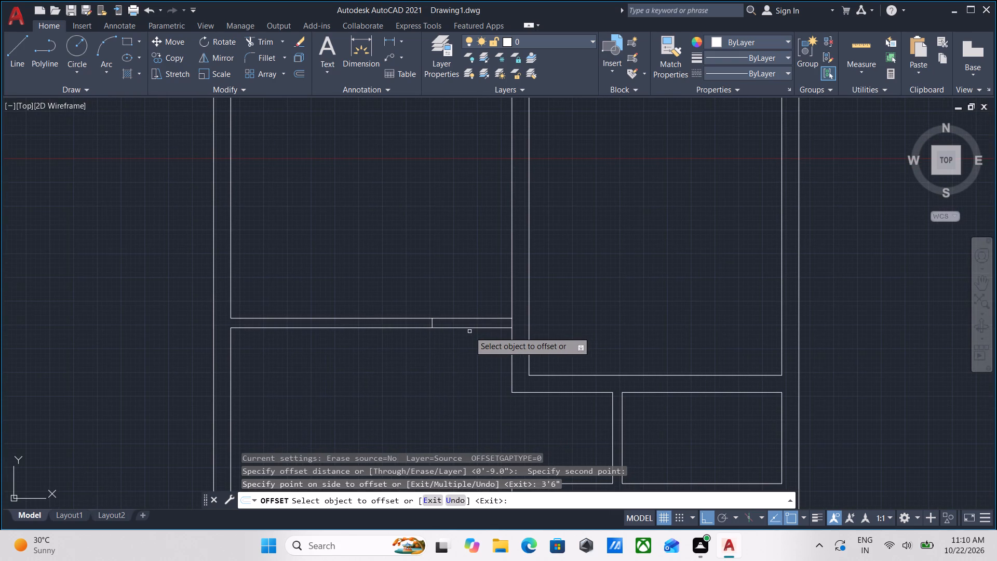
{"action": "key", "text": "Escape"}
Trim both partition lines between the new jamb line and the vertical wall to open the doorway.
{"action": "type", "text": "TR"}
{"action": "key", "text": "Return"}
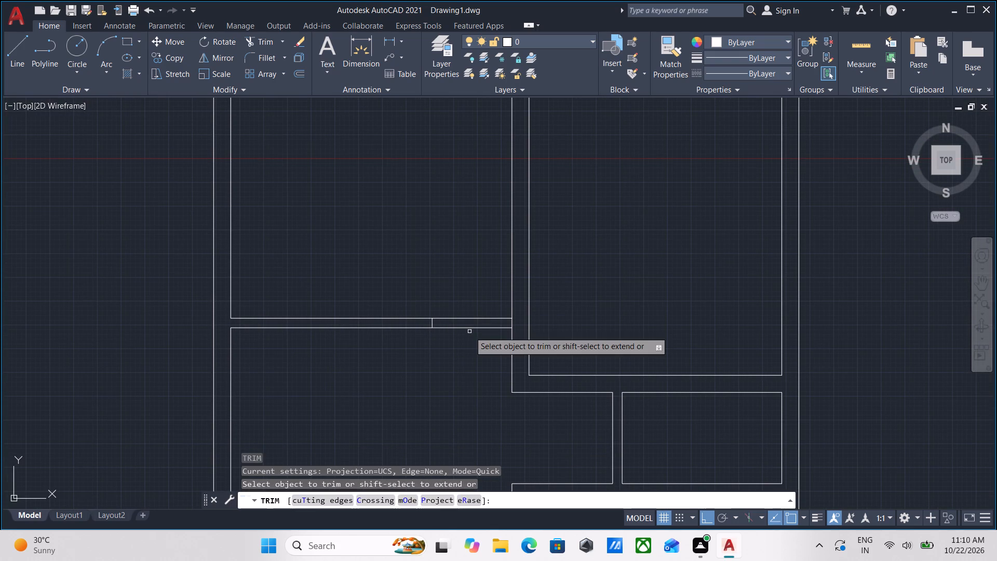
{"action": "left_click", "coordinate": [469, 331]}
{"action": "left_click", "coordinate": [478, 254]}
{"action": "scroll", "coordinate": [466, 333], "scroll_direction": "down", "scroll_amount": 1}
{"action": "middle_click_drag", "start_coordinate": [466, 333], "coordinate": [469, 276]}
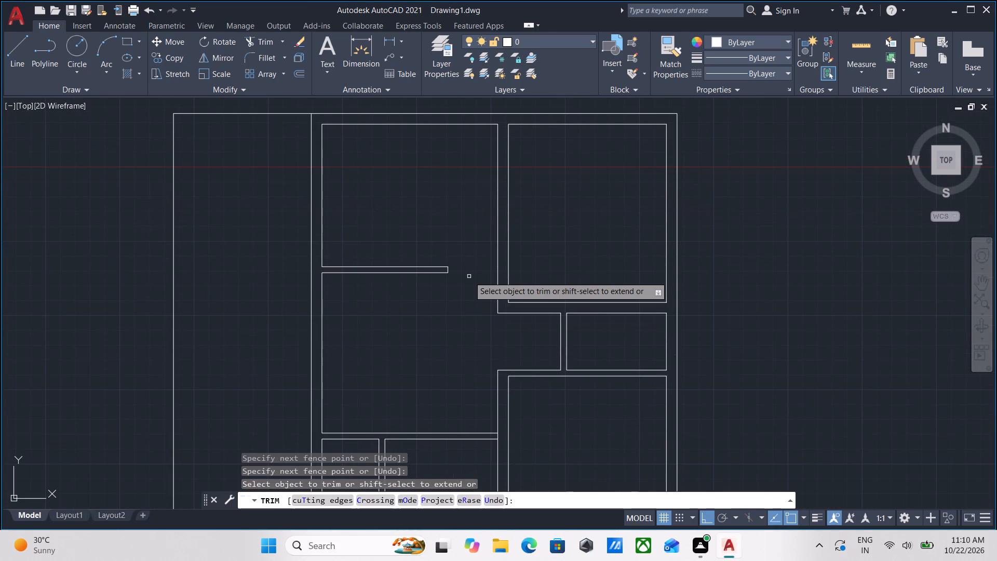
{"action": "scroll", "coordinate": [522, 348], "scroll_direction": "up", "scroll_amount": 1}
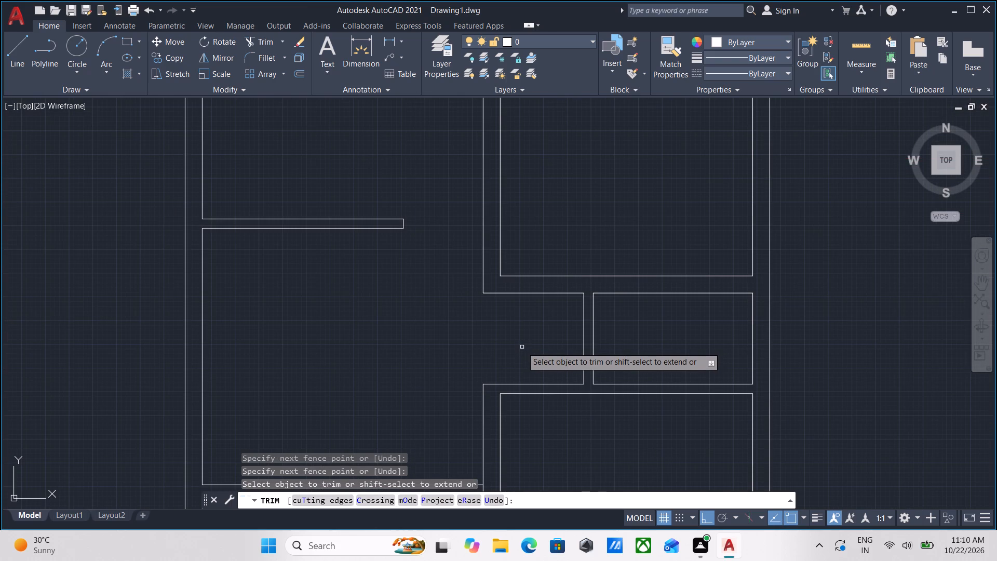
{"action": "key", "text": "Escape"}
Draw a 9" line across the wall below the top-right room, straight down from the room's lower-left inner corner.
{"action": "scroll", "coordinate": [553, 327], "scroll_direction": "up", "scroll_amount": 2}
{"action": "middle_click_drag", "start_coordinate": [552, 318], "coordinate": [529, 360]}
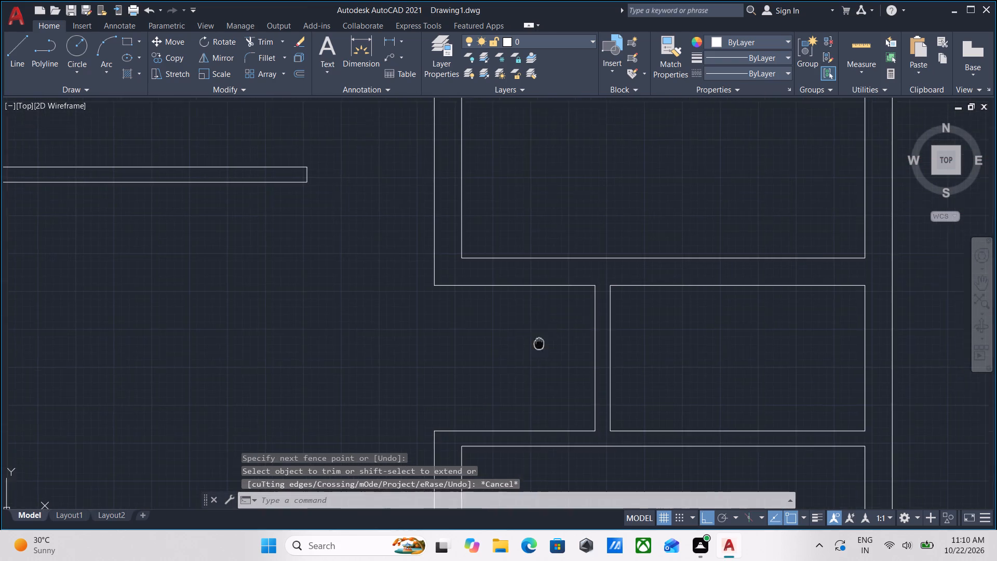
{"action": "middle_click_drag", "start_coordinate": [529, 360], "coordinate": [503, 407]}
{"action": "key", "text": "l"}
{"action": "key", "text": "Return"}
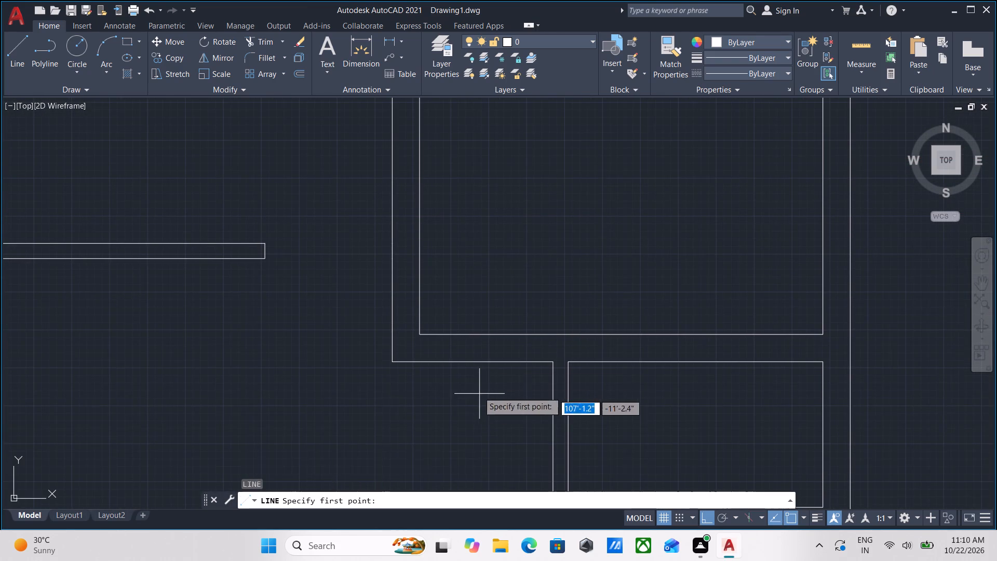
{"action": "scroll", "coordinate": [459, 351], "scroll_direction": "up", "scroll_amount": 1}
{"action": "left_click", "coordinate": [398, 325]}
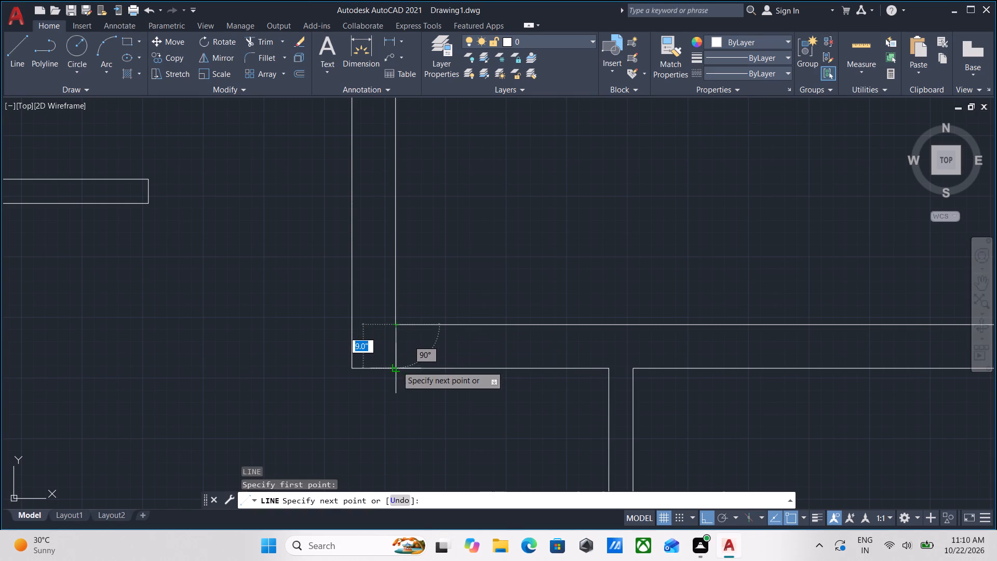
{"action": "left_click", "coordinate": [397, 372]}
{"action": "key", "text": "Escape"}
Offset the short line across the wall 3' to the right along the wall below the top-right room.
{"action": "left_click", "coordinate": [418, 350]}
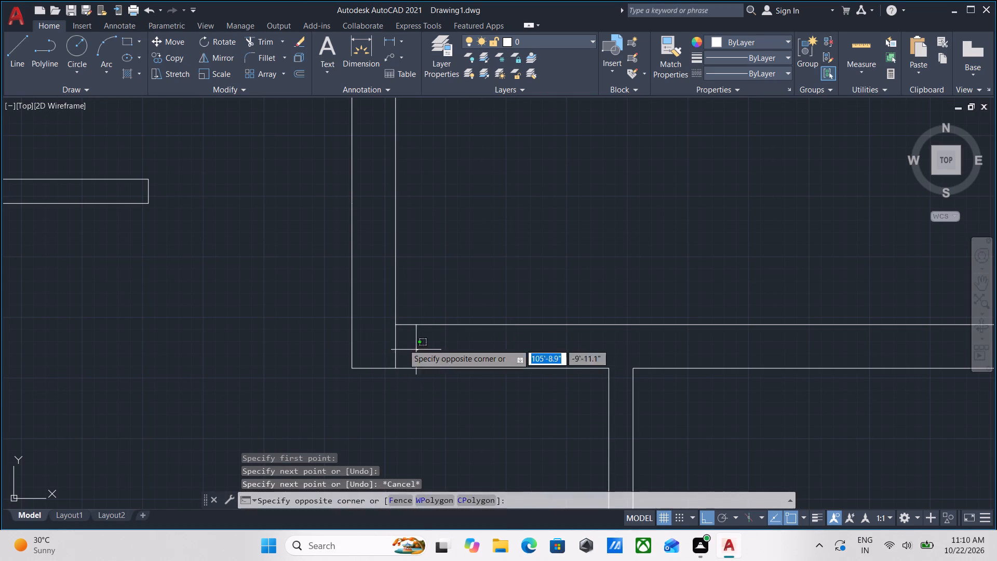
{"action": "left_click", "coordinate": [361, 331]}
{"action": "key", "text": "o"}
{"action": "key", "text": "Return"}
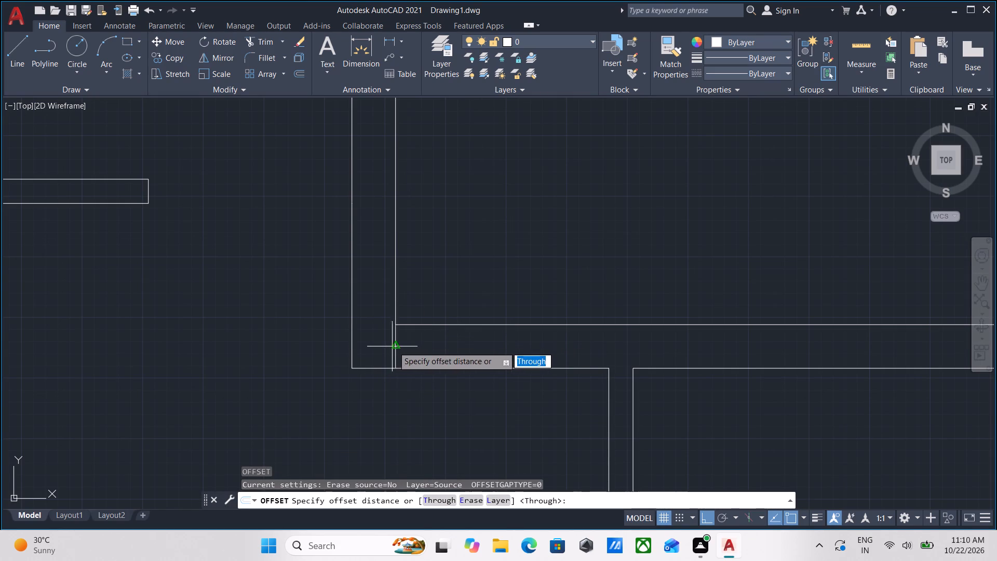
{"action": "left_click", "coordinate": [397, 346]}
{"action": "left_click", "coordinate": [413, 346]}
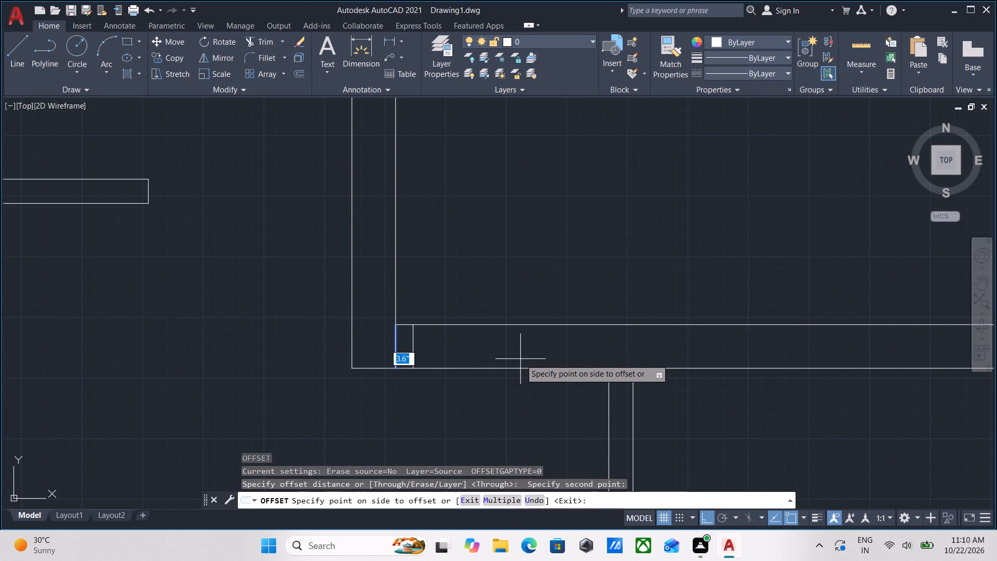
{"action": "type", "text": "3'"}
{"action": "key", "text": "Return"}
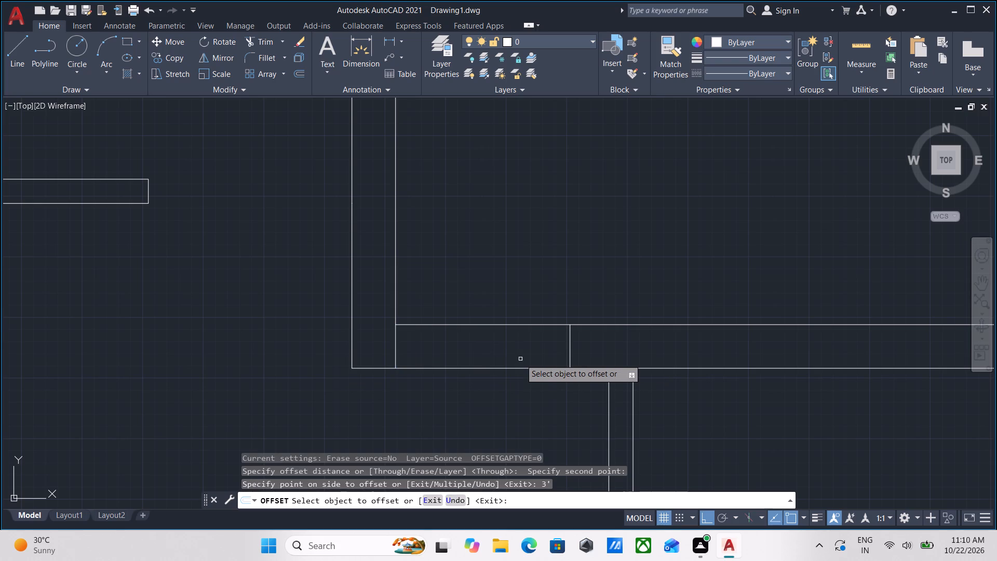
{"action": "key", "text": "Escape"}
Measure from the 3' jamb line to the nearby partition corner with a linear dimension, without placing the dimension.
{"action": "middle_click_drag", "start_coordinate": [535, 384], "coordinate": [535, 406]}
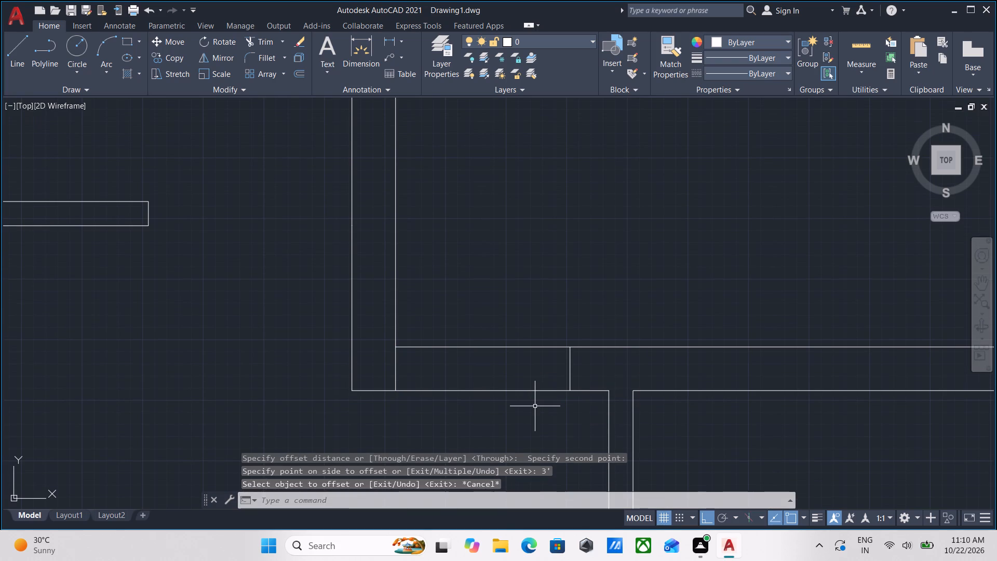
{"action": "scroll", "coordinate": [559, 390], "scroll_direction": "up", "scroll_amount": 2}
{"action": "middle_click_drag", "start_coordinate": [556, 394], "coordinate": [561, 421]}
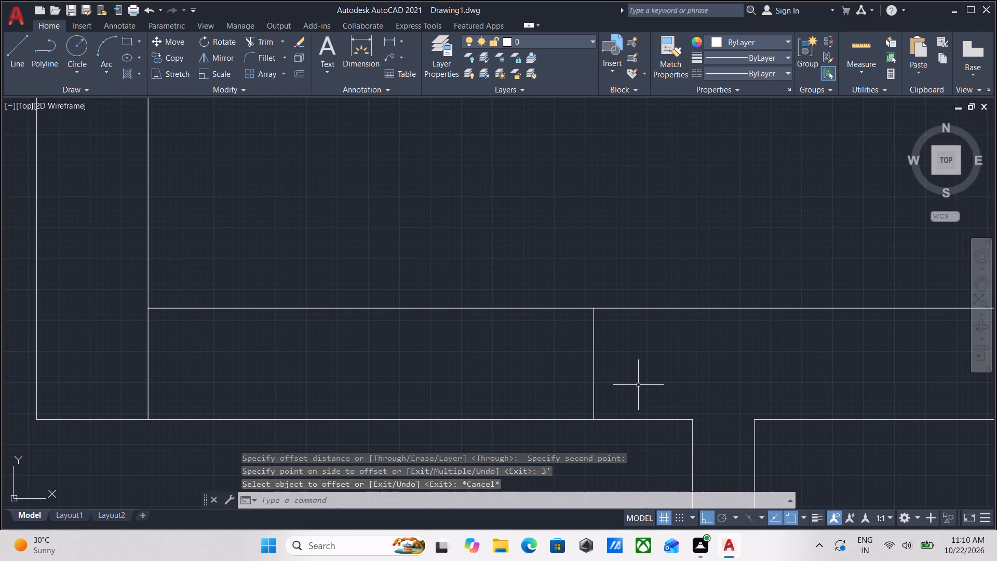
{"action": "type", "text": "DLI"}
{"action": "key", "text": "Return"}
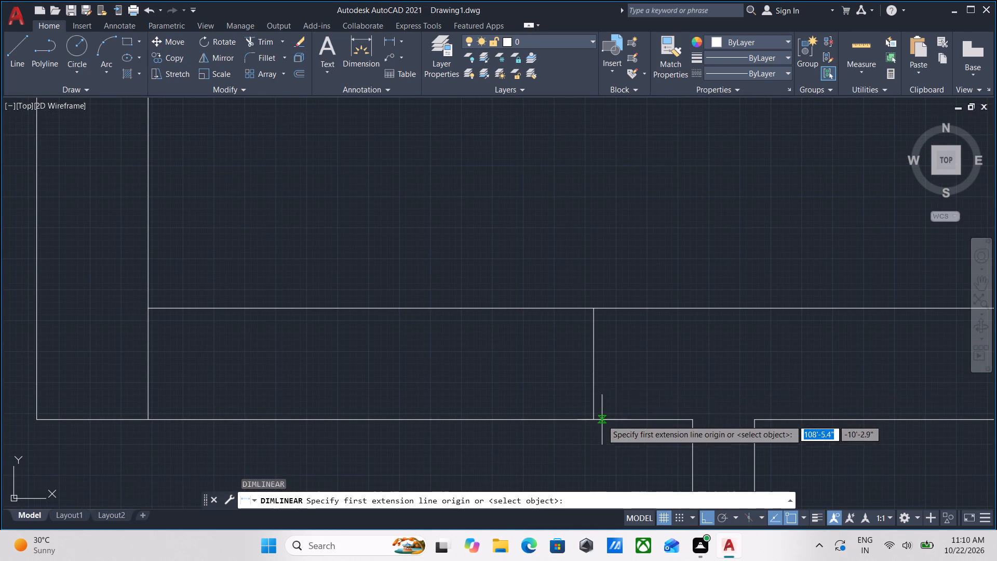
{"action": "scroll", "coordinate": [602, 420], "scroll_direction": "up", "scroll_amount": 2}
{"action": "left_click", "coordinate": [580, 420]}
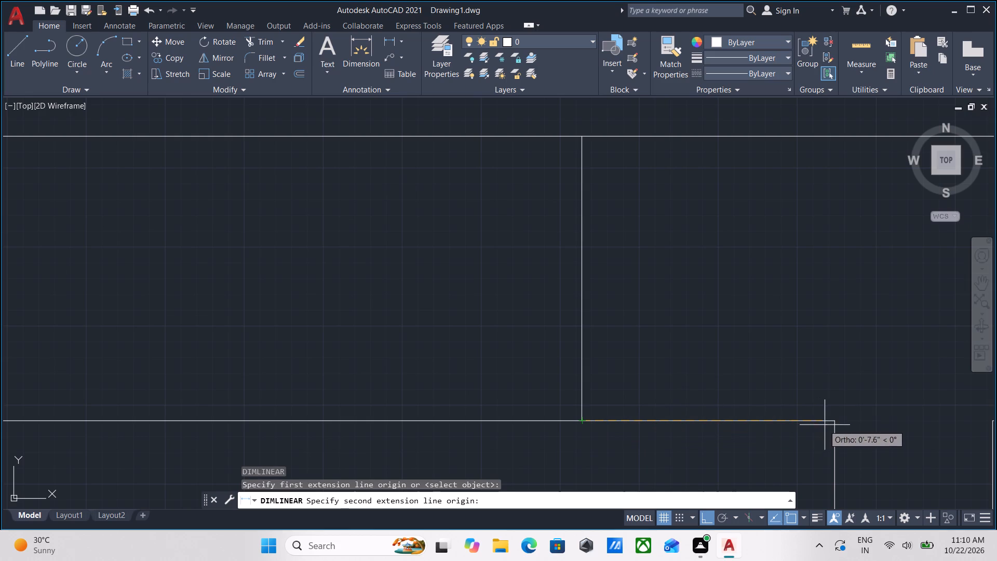
{"action": "left_click", "coordinate": [836, 424]}
{"action": "scroll", "coordinate": [835, 407], "scroll_direction": "down", "scroll_amount": 1}
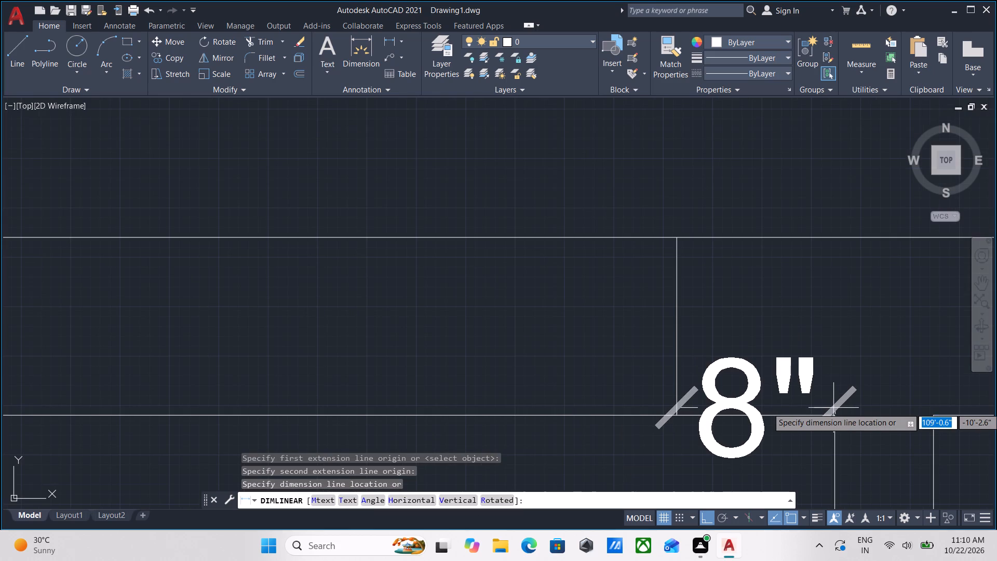
{"action": "key", "text": "Escape"}
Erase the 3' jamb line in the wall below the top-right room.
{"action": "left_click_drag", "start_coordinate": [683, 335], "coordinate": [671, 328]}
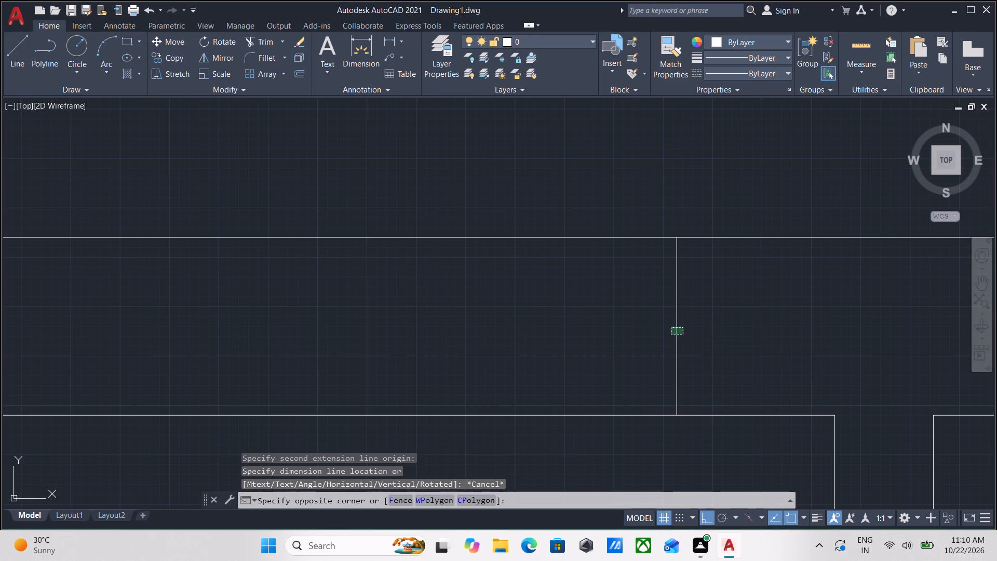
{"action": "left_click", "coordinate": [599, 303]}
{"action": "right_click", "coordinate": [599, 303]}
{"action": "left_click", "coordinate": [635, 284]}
Offset the short line at the top-right room's inner corner 3'6" to the right along the wall.
{"action": "scroll", "coordinate": [496, 295], "scroll_direction": "down", "scroll_amount": 1}
{"action": "middle_click_drag", "start_coordinate": [496, 295], "coordinate": [626, 280]}
{"action": "scroll", "coordinate": [496, 295], "scroll_direction": "down", "scroll_amount": 1}
{"action": "left_click", "coordinate": [435, 305]}
{"action": "left_click", "coordinate": [406, 291]}
{"action": "middle_click_drag", "start_coordinate": [463, 276], "coordinate": [457, 304]}
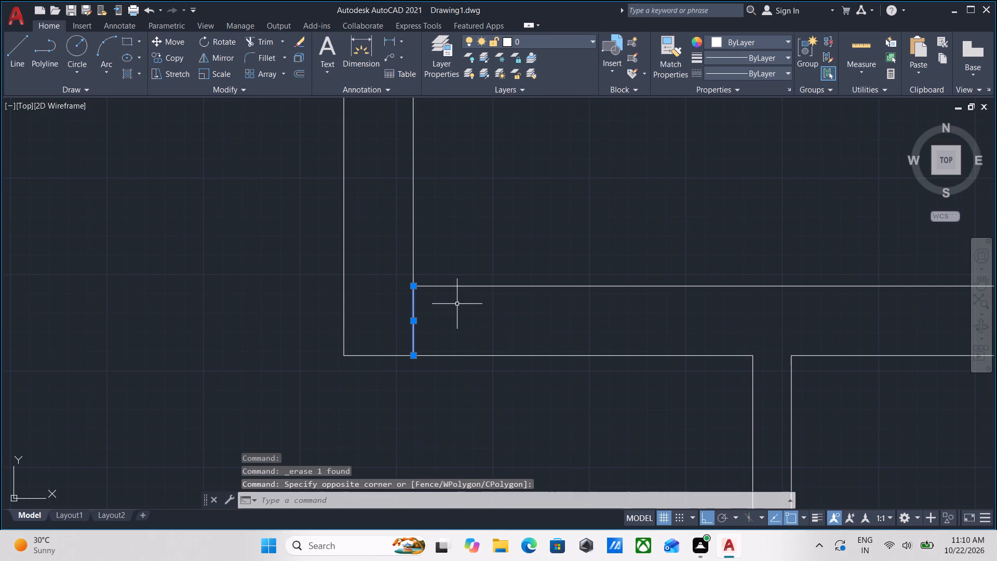
{"action": "key", "text": "o"}
{"action": "key", "text": "Return"}
{"action": "left_click", "coordinate": [411, 323]}
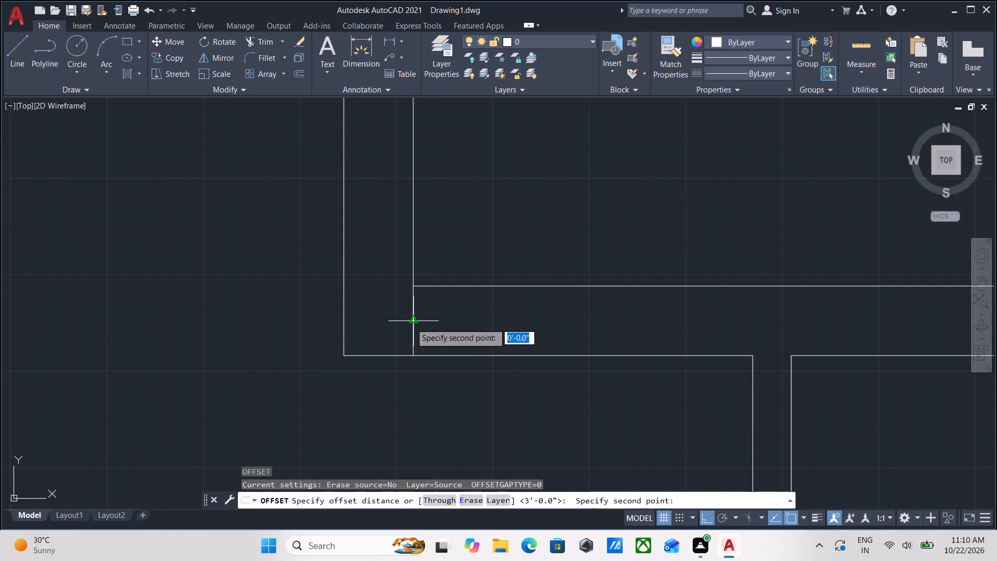
{"action": "left_click", "coordinate": [564, 322]}
{"action": "type", "text": "3'"}
{"action": "key", "text": "6"}
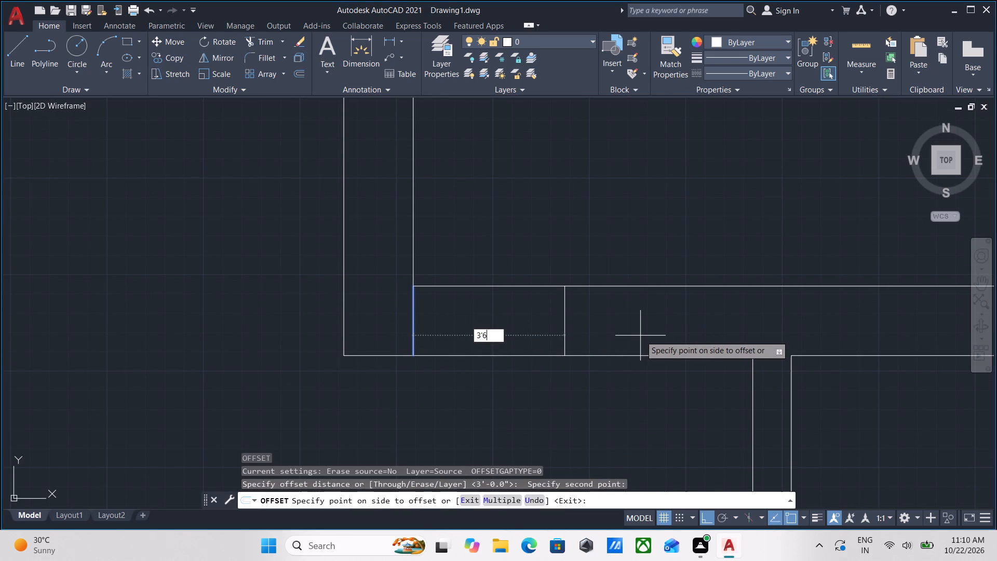
{"action": "key", "text": "shift+quotedbl"}
{"action": "key", "text": "Return"}
{"action": "scroll", "coordinate": [645, 340], "scroll_direction": "down", "scroll_amount": 3}
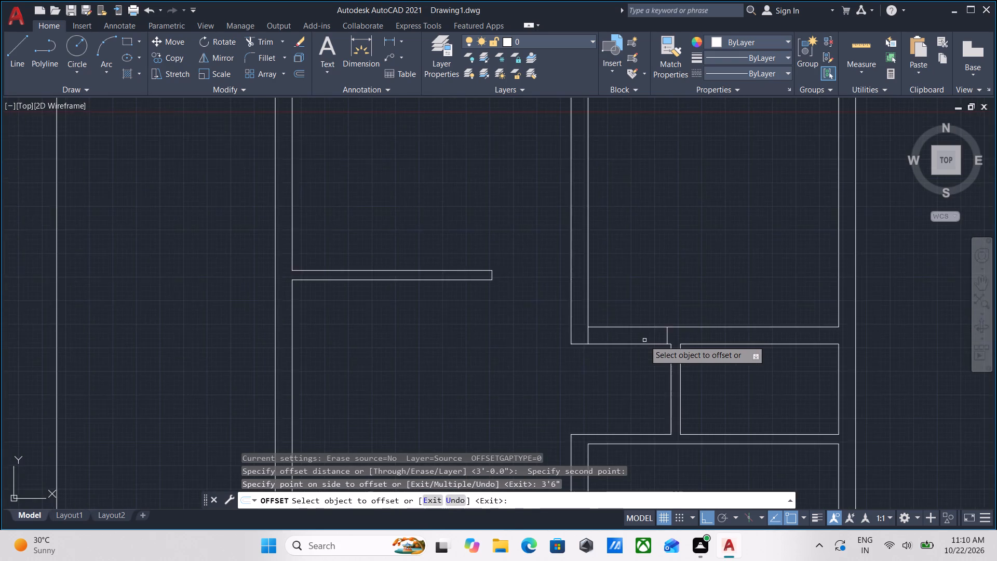
{"action": "scroll", "coordinate": [642, 342], "scroll_direction": "up", "scroll_amount": 2}
{"action": "scroll", "coordinate": [639, 354], "scroll_direction": "down", "scroll_amount": 2}
{"action": "middle_click_drag", "start_coordinate": [639, 359], "coordinate": [643, 288]}
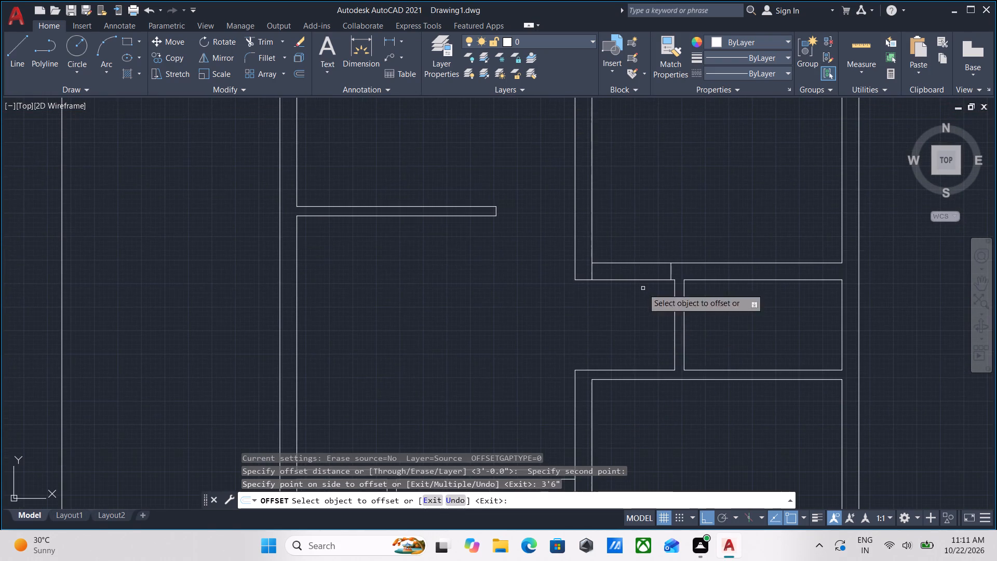
{"action": "left_click", "coordinate": [630, 313]}
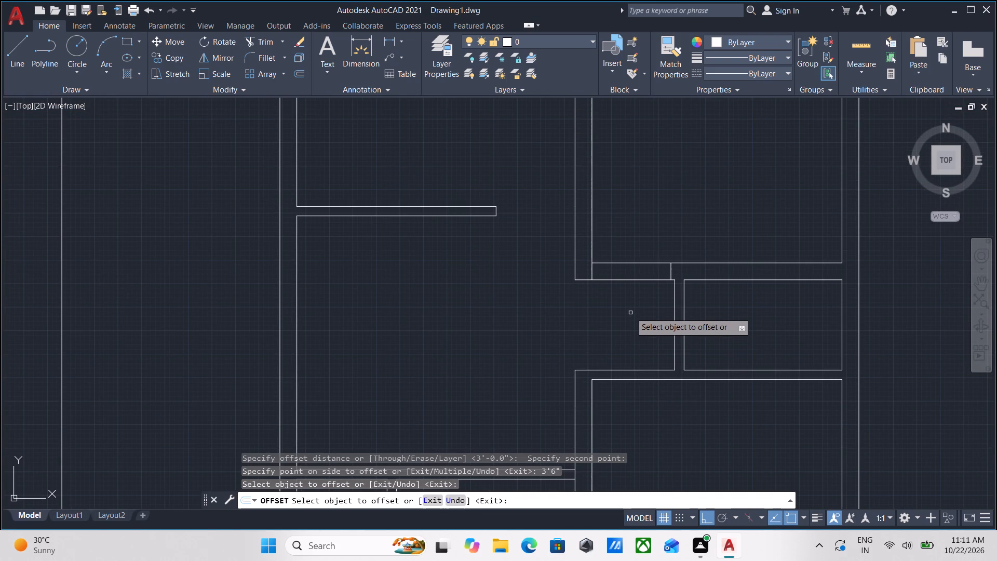
{"action": "key", "text": "Escape"}
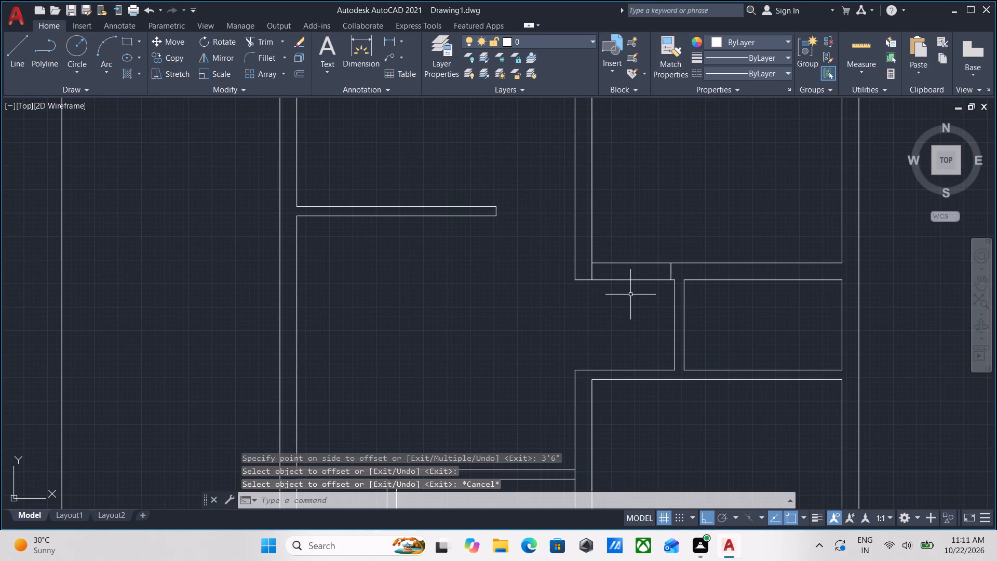
Trim both wall lines between the two jamb lines to open the top-right room's doorway.
{"action": "type", "text": "TR"}
{"action": "key", "text": "Return"}
{"action": "left_click", "coordinate": [630, 295]}
{"action": "left_click", "coordinate": [627, 221]}
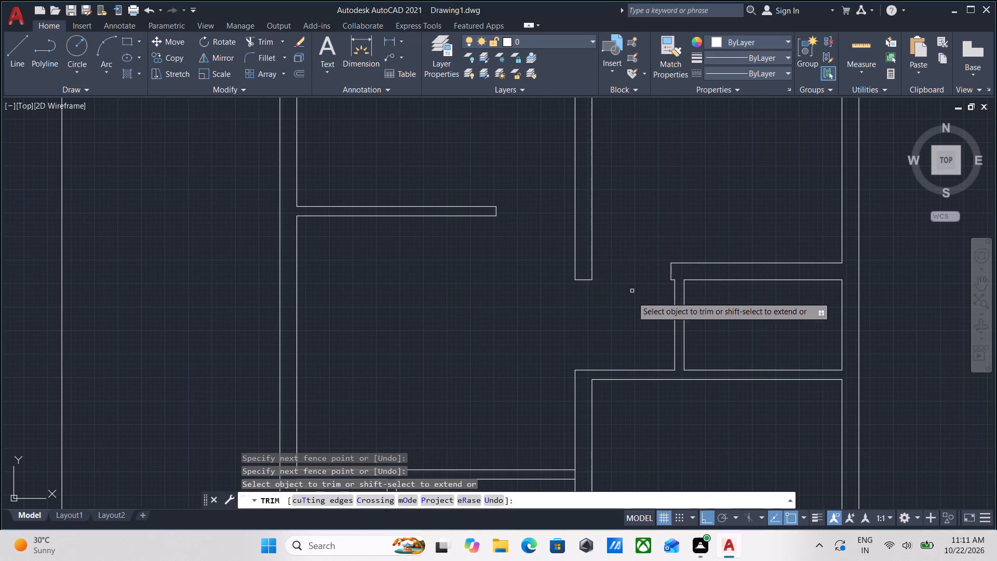
Examine the rest of the copied plan's rooms and walls alongside the original plan.
{"action": "scroll", "coordinate": [632, 313], "scroll_direction": "down", "scroll_amount": 2}
{"action": "middle_click_drag", "start_coordinate": [632, 313], "coordinate": [635, 349]}
{"action": "scroll", "coordinate": [639, 372], "scroll_direction": "up", "scroll_amount": 2}
{"action": "middle_click_drag", "start_coordinate": [655, 403], "coordinate": [654, 394]}
{"action": "scroll", "coordinate": [654, 399], "scroll_direction": "up", "scroll_amount": 1}
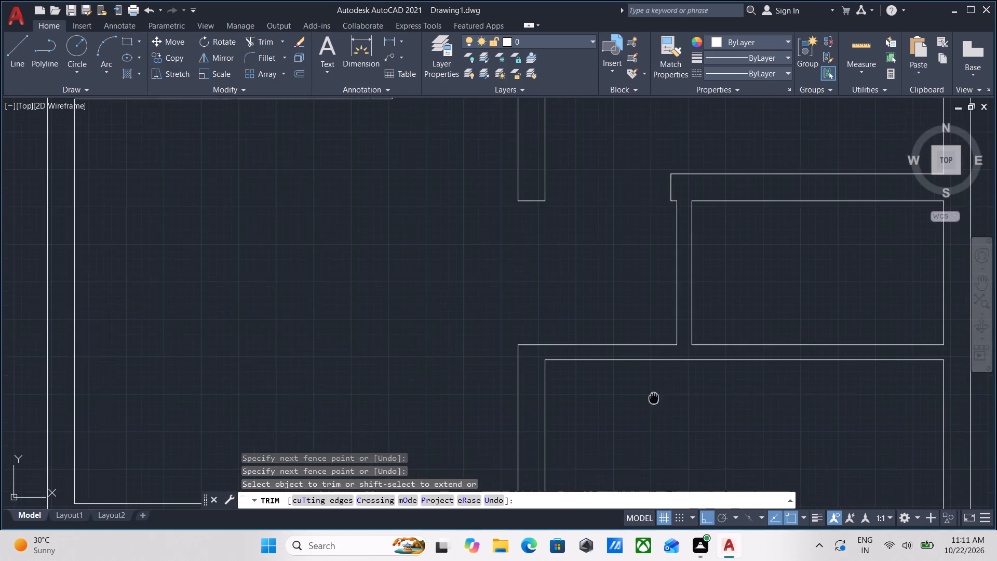
{"action": "scroll", "coordinate": [657, 368], "scroll_direction": "down", "scroll_amount": 3}
{"action": "middle_click_drag", "start_coordinate": [666, 405], "coordinate": [715, 335]}
{"action": "scroll", "coordinate": [722, 323], "scroll_direction": "down", "scroll_amount": 1}
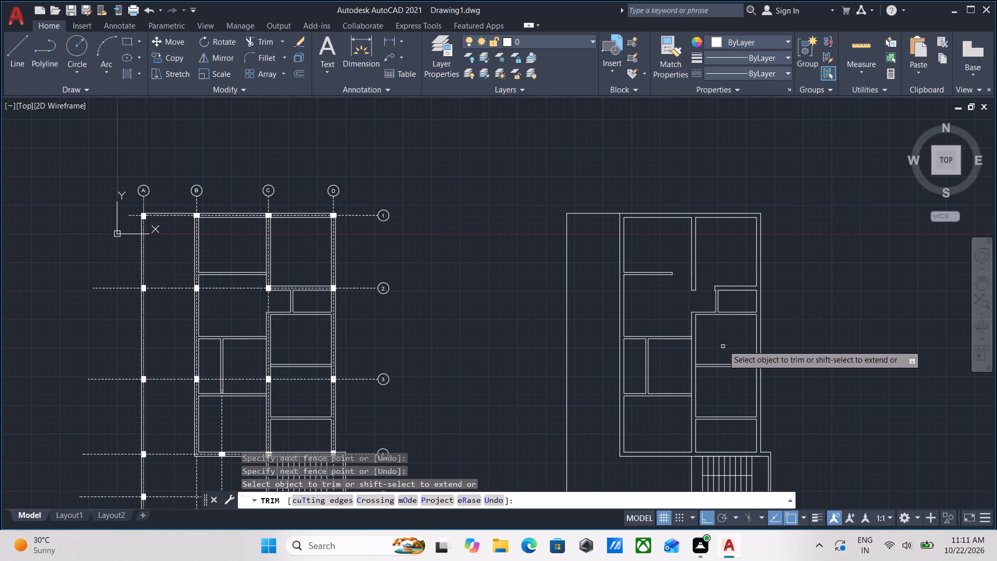
{"action": "middle_click_drag", "start_coordinate": [722, 338], "coordinate": [707, 306]}
{"action": "scroll", "coordinate": [706, 306], "scroll_direction": "up", "scroll_amount": 1}
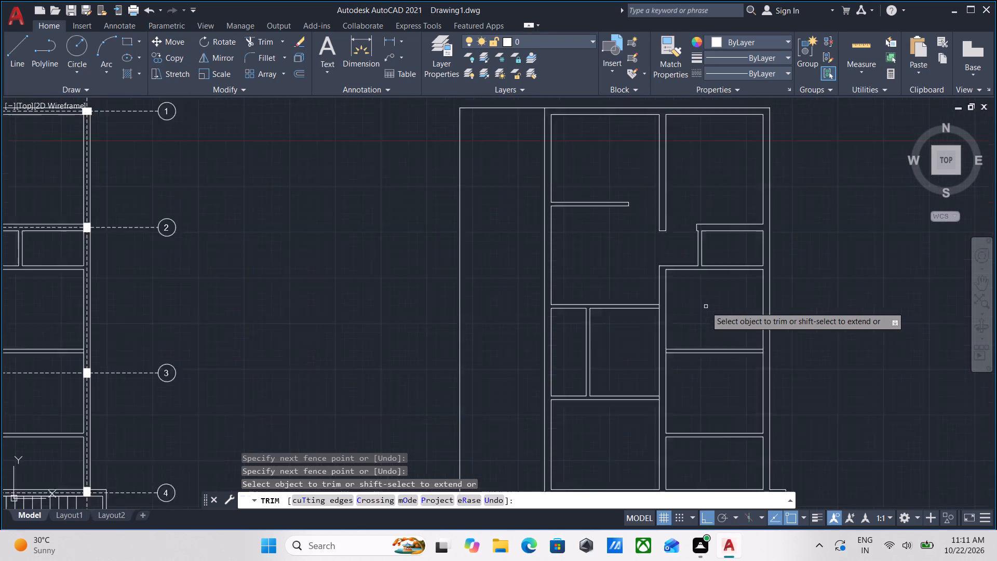
Draw a 5" jamb line across the wall at the upper-left inner corner of the room below the small right-hand room.
{"action": "scroll", "coordinate": [706, 306], "scroll_direction": "up", "scroll_amount": 1}
{"action": "middle_click_drag", "start_coordinate": [689, 299], "coordinate": [641, 396]}
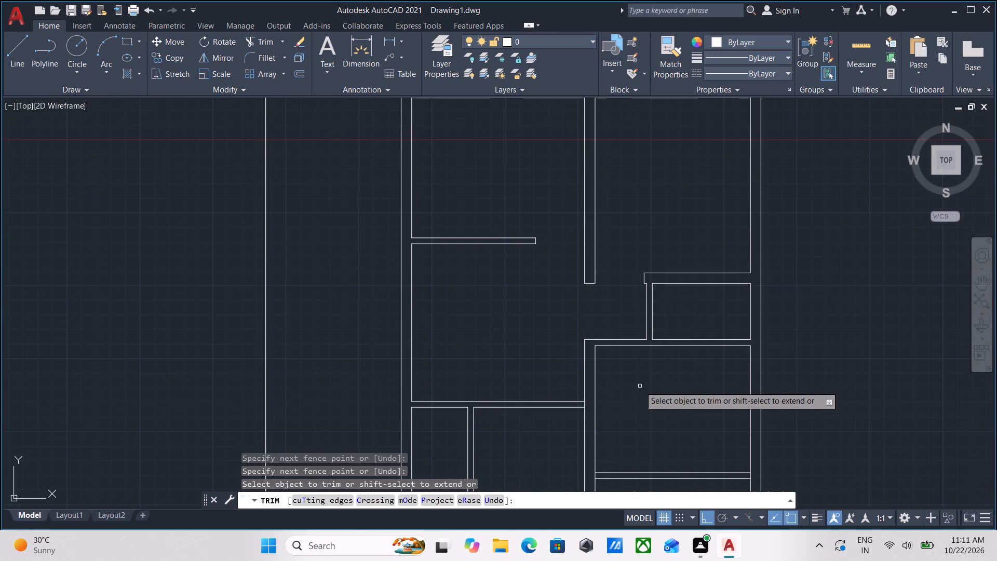
{"action": "key", "text": "Escape"}
{"action": "scroll", "coordinate": [627, 376], "scroll_direction": "up", "scroll_amount": 1}
{"action": "middle_click_drag", "start_coordinate": [626, 374], "coordinate": [639, 474]}
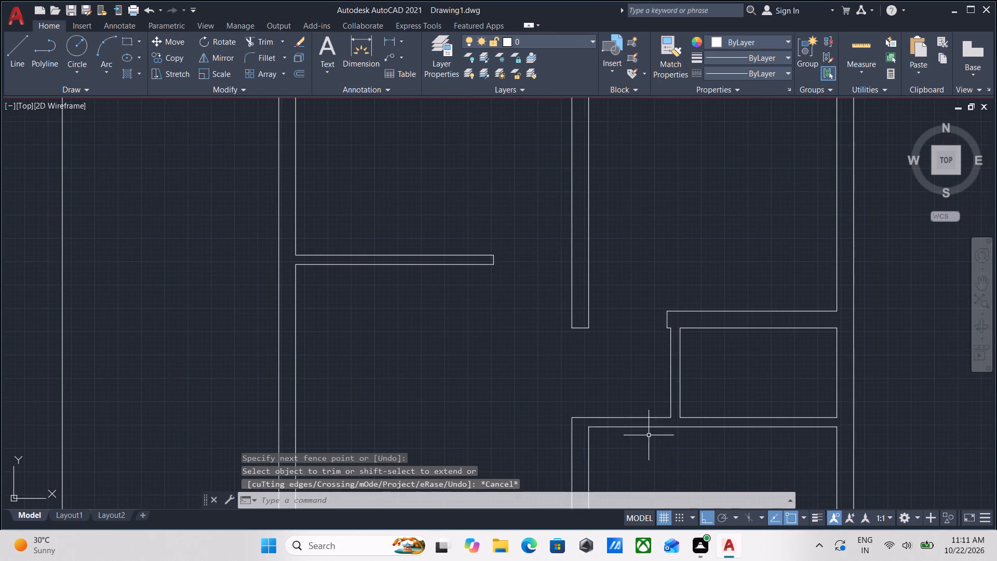
{"action": "scroll", "coordinate": [641, 437], "scroll_direction": "up", "scroll_amount": 1}
{"action": "middle_click_drag", "start_coordinate": [574, 435], "coordinate": [603, 435]}
{"action": "key", "text": "l"}
{"action": "key", "text": "Return"}
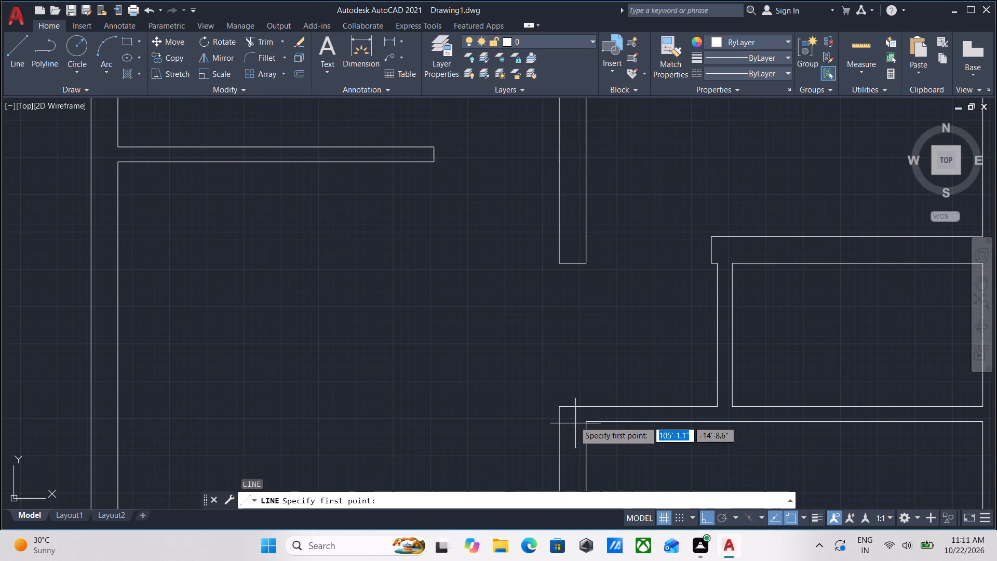
{"action": "scroll", "coordinate": [570, 418], "scroll_direction": "up", "scroll_amount": 2}
{"action": "left_click", "coordinate": [609, 428]}
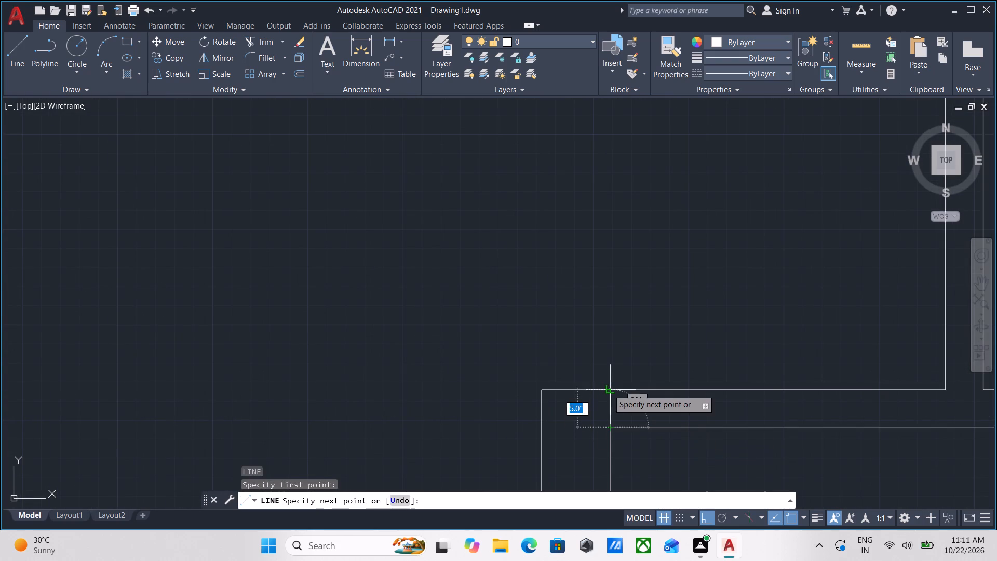
{"action": "left_click", "coordinate": [608, 389]}
{"action": "key", "text": "Escape"}
Offset that jamb line 3'6" to the right along the wall.
{"action": "left_click", "coordinate": [630, 415]}
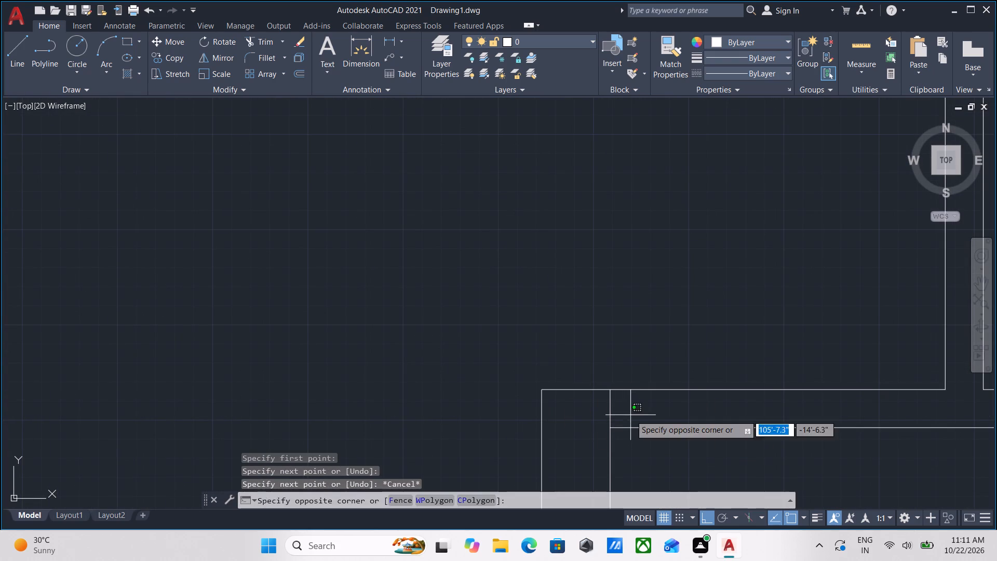
{"action": "left_click", "coordinate": [583, 401]}
{"action": "key", "text": "o"}
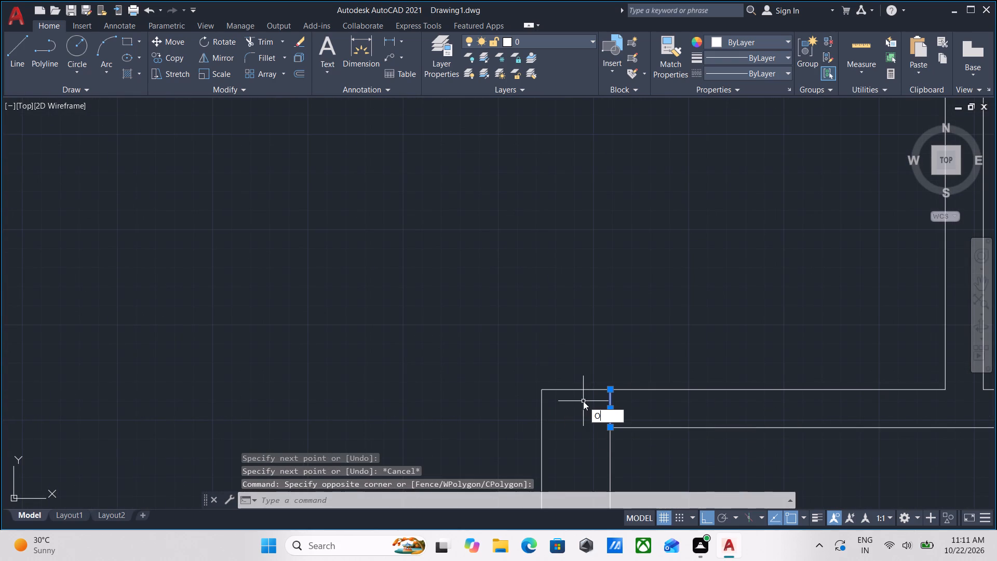
{"action": "key", "text": "Return"}
{"action": "left_click", "coordinate": [608, 409]}
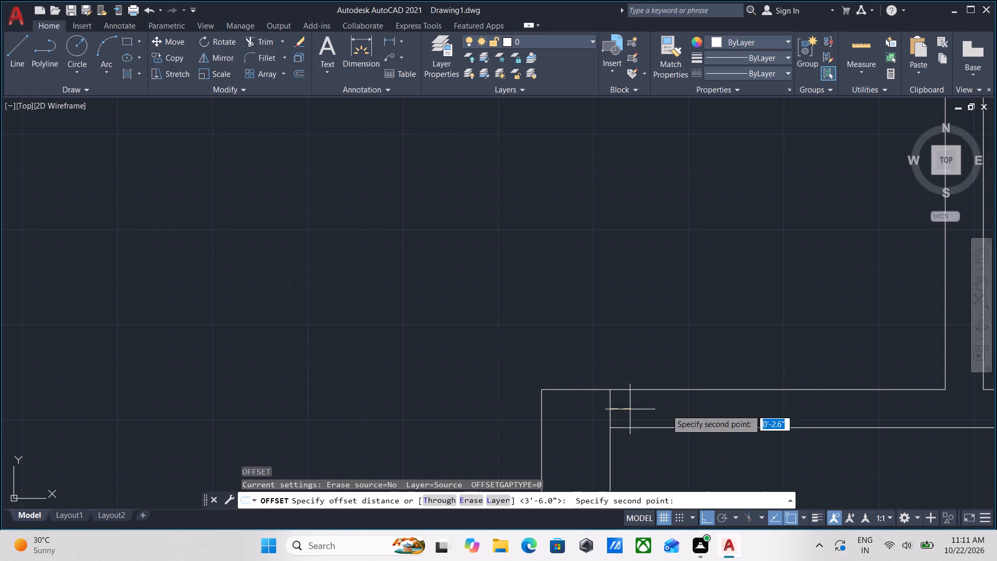
{"action": "left_click", "coordinate": [717, 410]}
{"action": "key", "text": "3"}
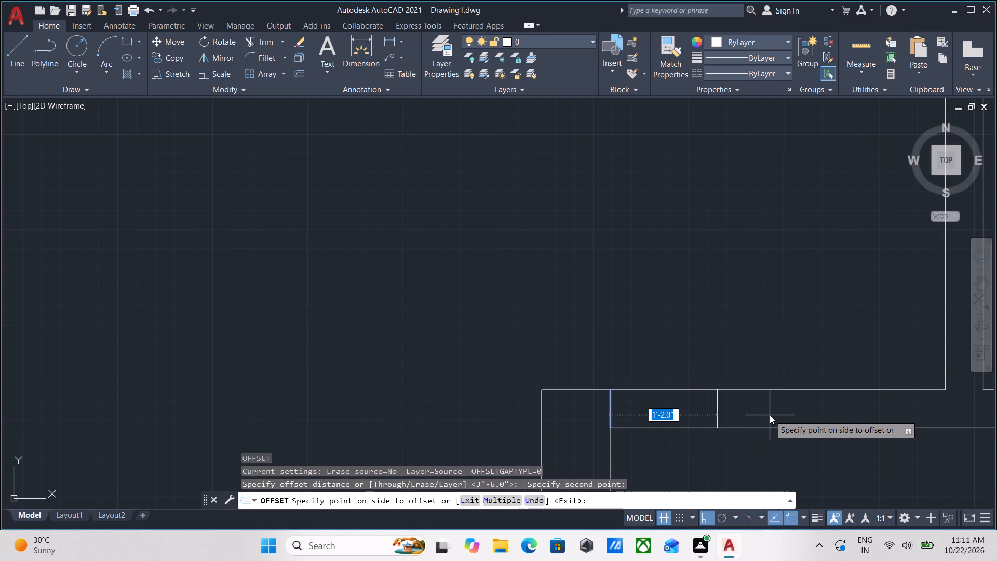
{"action": "key", "text": "apostrophe"}
{"action": "key", "text": "6"}
{"action": "key", "text": "shift+quotedbl"}
{"action": "key", "text": "Return"}
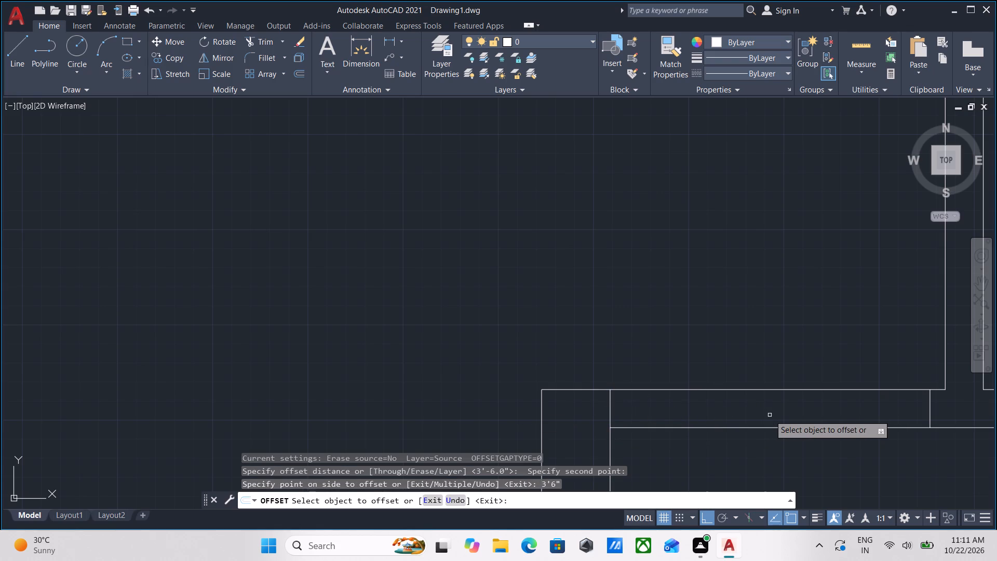
{"action": "key", "text": "Escape"}
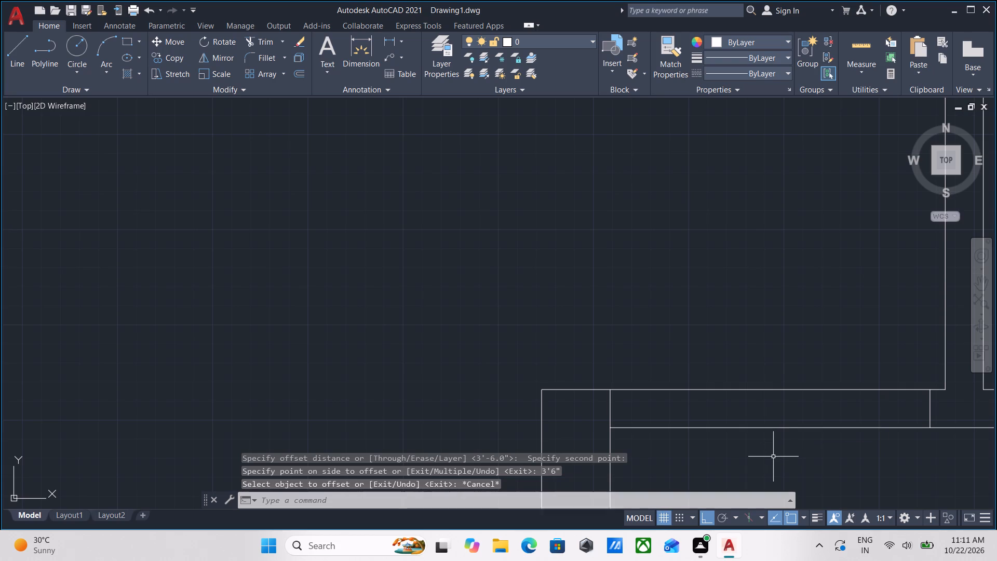
Trim both wall lines between the two jamb lines to open the doorway of the room below the small room.
{"action": "type", "text": "TR"}
{"action": "key", "text": "Return"}
{"action": "left_click", "coordinate": [772, 457]}
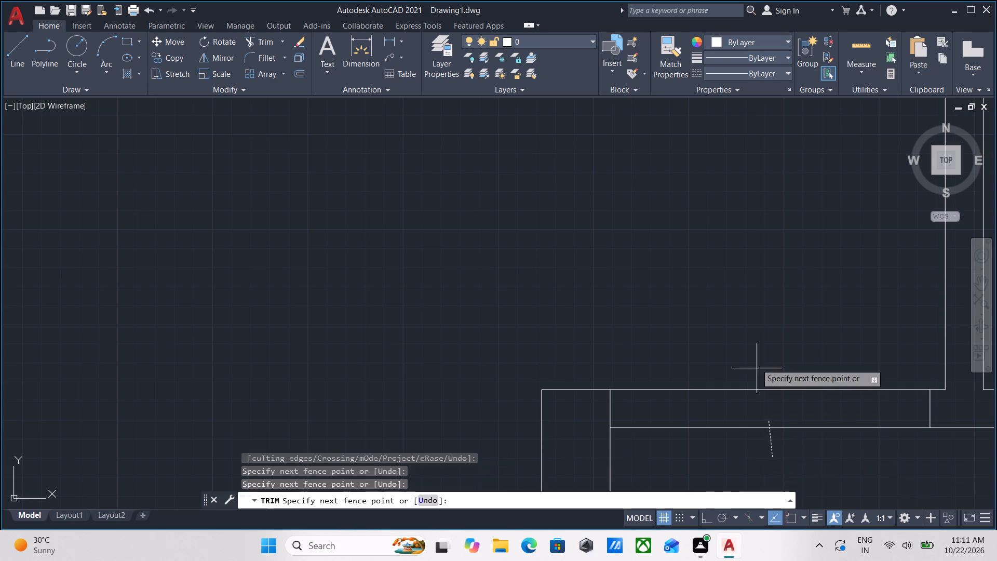
{"action": "left_click", "coordinate": [753, 313]}
{"action": "scroll", "coordinate": [753, 312], "scroll_direction": "down", "scroll_amount": 2}
{"action": "middle_click_drag", "start_coordinate": [753, 312], "coordinate": [661, 358]}
{"action": "scroll", "coordinate": [657, 348], "scroll_direction": "down", "scroll_amount": 1}
{"action": "middle_click_drag", "start_coordinate": [657, 348], "coordinate": [606, 362]}
{"action": "scroll", "coordinate": [607, 351], "scroll_direction": "down", "scroll_amount": 1}
{"action": "middle_click_drag", "start_coordinate": [607, 351], "coordinate": [574, 384]}
{"action": "scroll", "coordinate": [574, 384], "scroll_direction": "down", "scroll_amount": 1}
{"action": "middle_click_drag", "start_coordinate": [574, 384], "coordinate": [576, 358]}
{"action": "scroll", "coordinate": [572, 360], "scroll_direction": "up", "scroll_amount": 1}
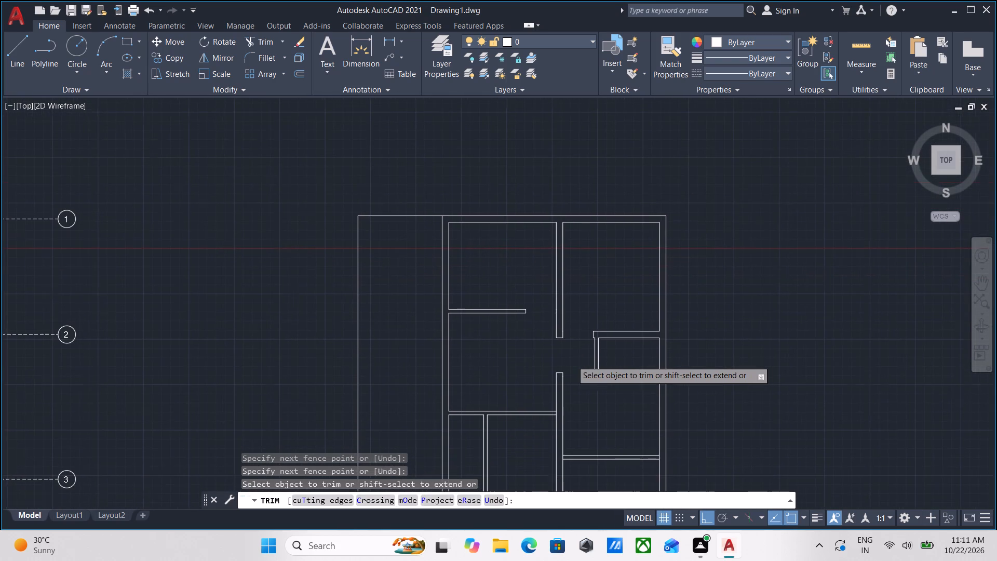
{"action": "scroll", "coordinate": [572, 360], "scroll_direction": "up", "scroll_amount": 1}
{"action": "scroll", "coordinate": [572, 360], "scroll_direction": "down", "scroll_amount": 1}
{"action": "middle_click_drag", "start_coordinate": [572, 360], "coordinate": [574, 392]}
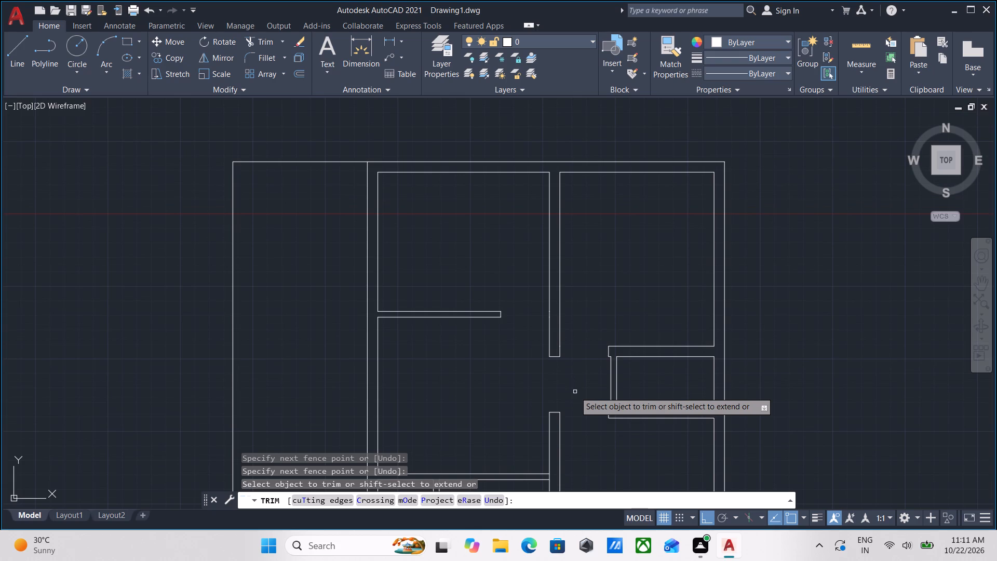
{"action": "scroll", "coordinate": [575, 392], "scroll_direction": "up", "scroll_amount": 1}
{"action": "key", "text": "Escape"}
Draw a jamb line about 5" long across the top end of the small right-hand room's left wall.
{"action": "scroll", "coordinate": [666, 347], "scroll_direction": "up", "scroll_amount": 1}
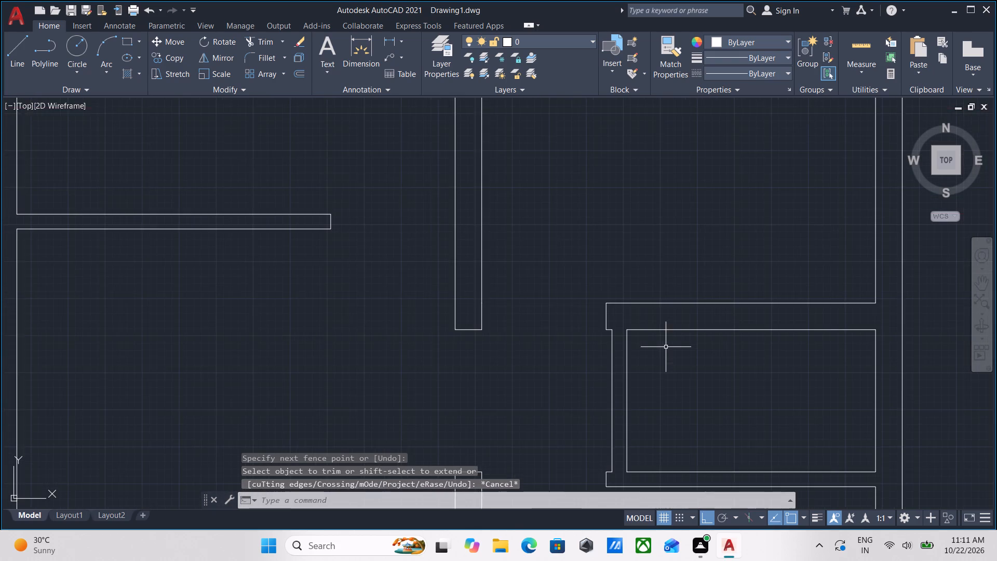
{"action": "middle_click_drag", "start_coordinate": [666, 348], "coordinate": [682, 386]}
{"action": "key", "text": "l"}
{"action": "key", "text": "Return"}
{"action": "scroll", "coordinate": [630, 375], "scroll_direction": "up", "scroll_amount": 3}
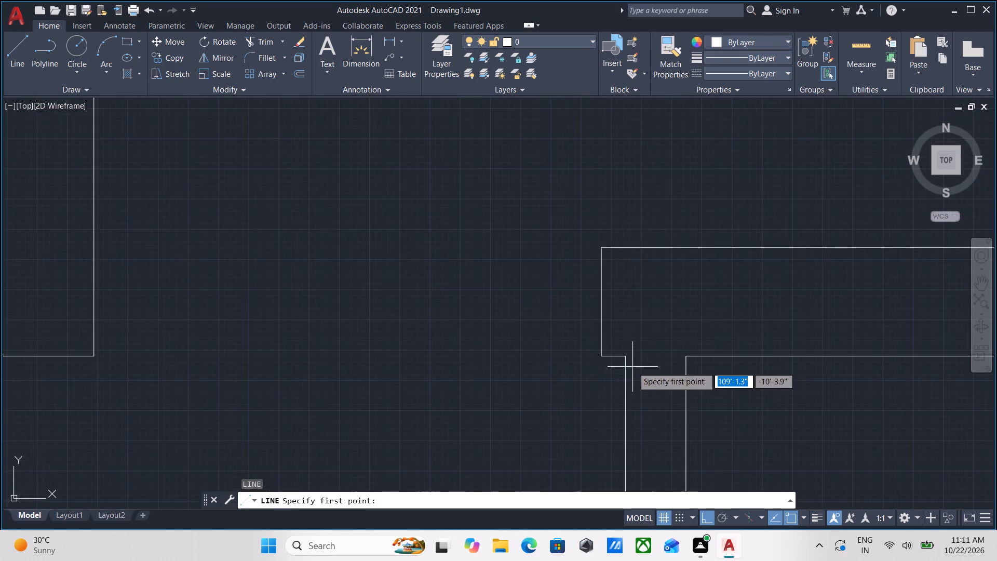
{"action": "left_click", "coordinate": [628, 357]}
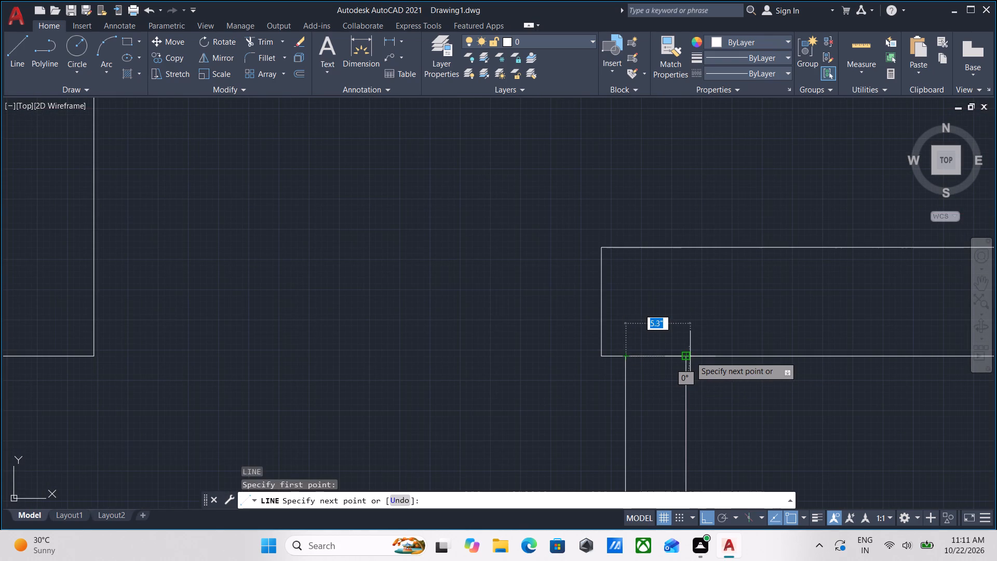
{"action": "left_click", "coordinate": [686, 356]}
{"action": "key", "text": "Escape"}
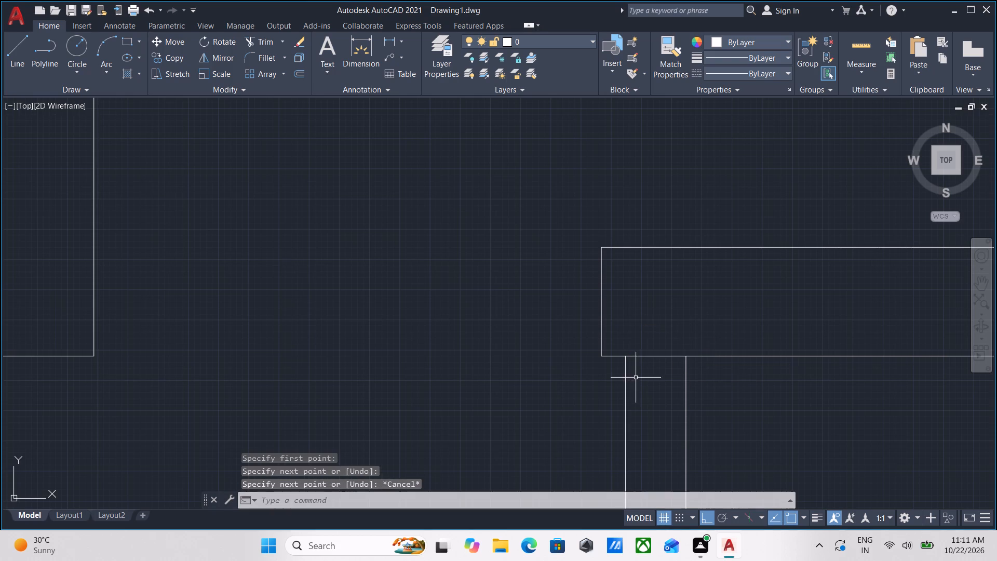
Offset the new jamb line 2' downward along the small room's left wall.
{"action": "left_click", "coordinate": [658, 371]}
{"action": "left_click", "coordinate": [650, 318]}
{"action": "key", "text": "o"}
{"action": "key", "text": "Return"}
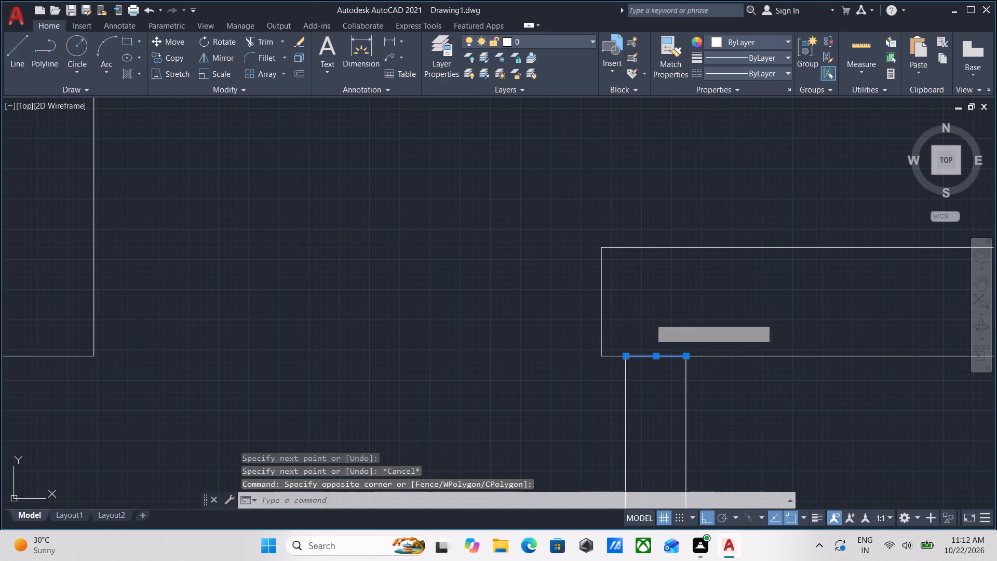
{"action": "left_click", "coordinate": [655, 354]}
{"action": "left_click", "coordinate": [658, 426]}
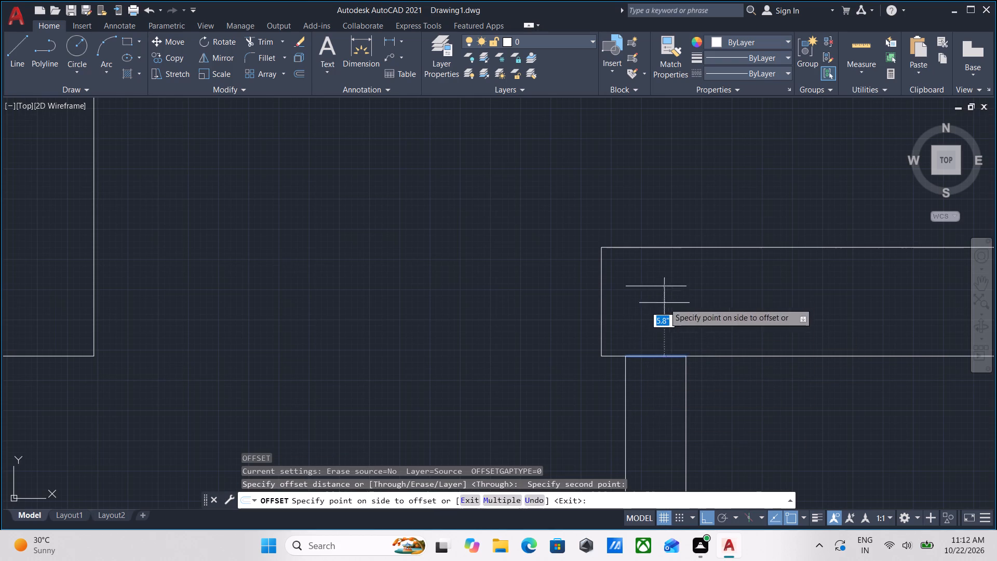
{"action": "middle_click_drag", "start_coordinate": [658, 451], "coordinate": [667, 331]}
{"action": "type", "text": "2'"}
{"action": "key", "text": "Return"}
{"action": "scroll", "coordinate": [726, 332], "scroll_direction": "down", "scroll_amount": 2}
{"action": "middle_click_drag", "start_coordinate": [732, 332], "coordinate": [731, 270]}
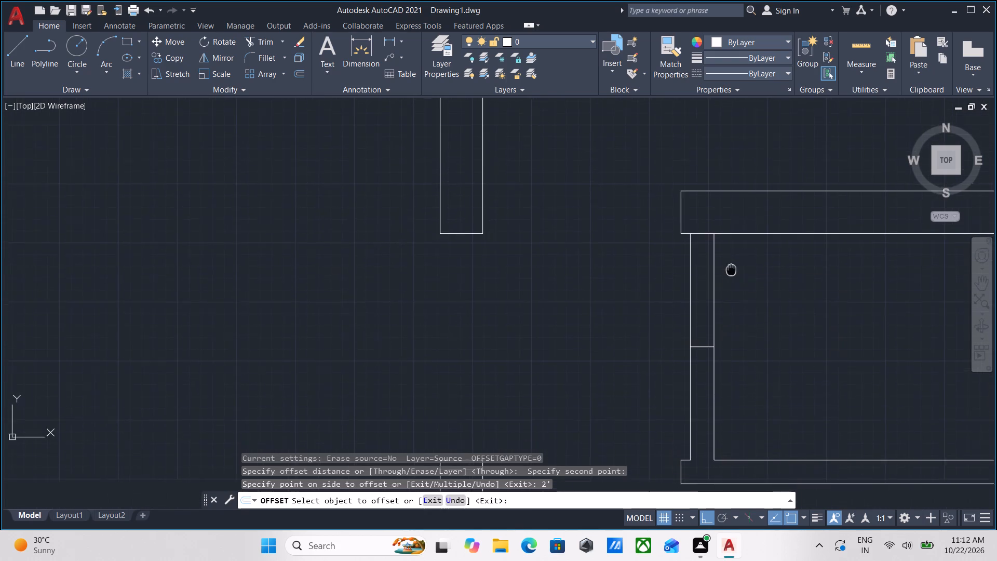
{"action": "scroll", "coordinate": [752, 305], "scroll_direction": "down", "scroll_amount": 2}
{"action": "middle_click_drag", "start_coordinate": [752, 308], "coordinate": [747, 322]}
{"action": "key", "text": "Escape"}
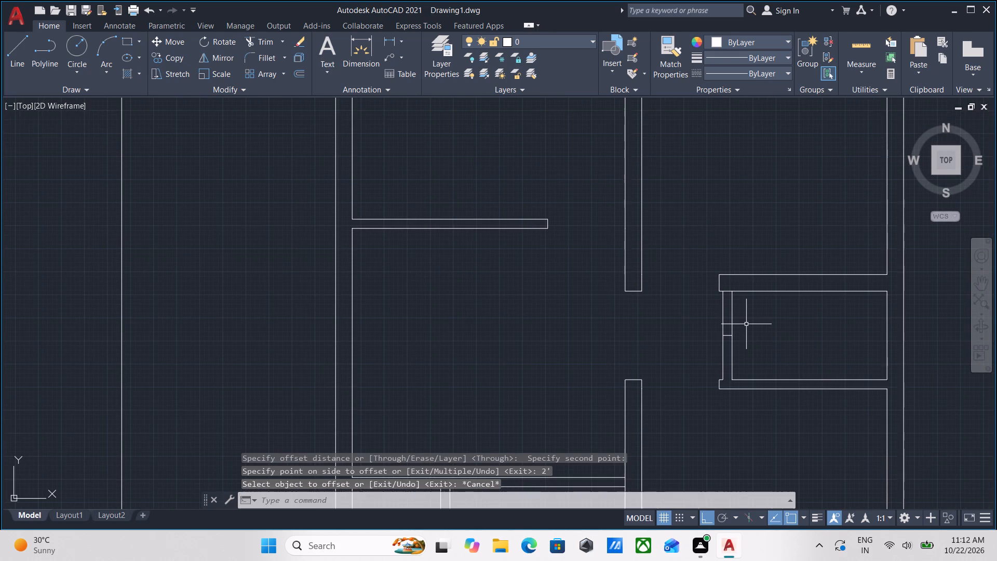
Trim both lines of the small room's left wall above the offset jamb line to open its doorway.
{"action": "type", "text": "TR"}
{"action": "key", "text": "Return"}
{"action": "left_click", "coordinate": [756, 318]}
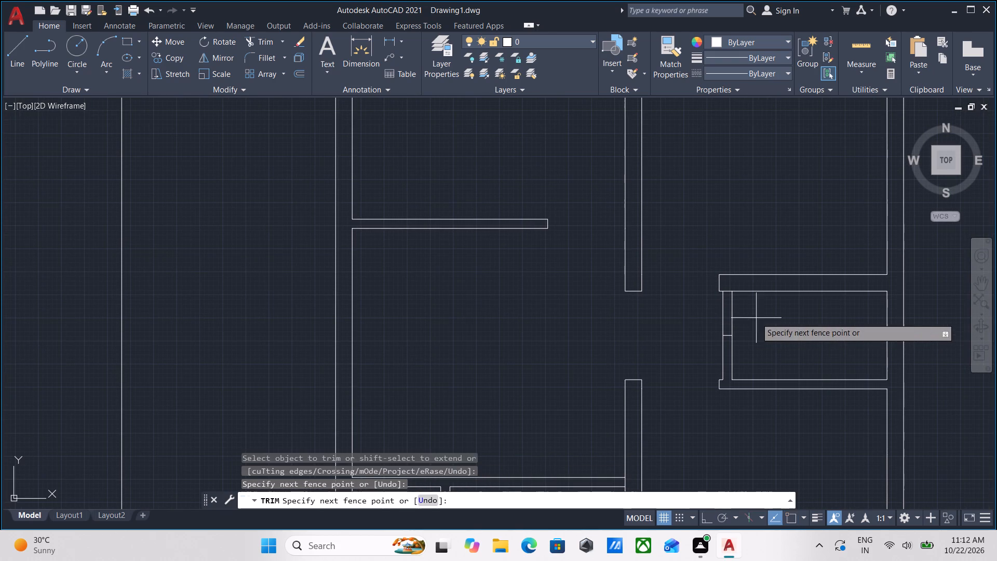
{"action": "left_click", "coordinate": [683, 317]}
{"action": "key", "text": "Escape"}
{"action": "scroll", "coordinate": [683, 317], "scroll_direction": "down", "scroll_amount": 2}
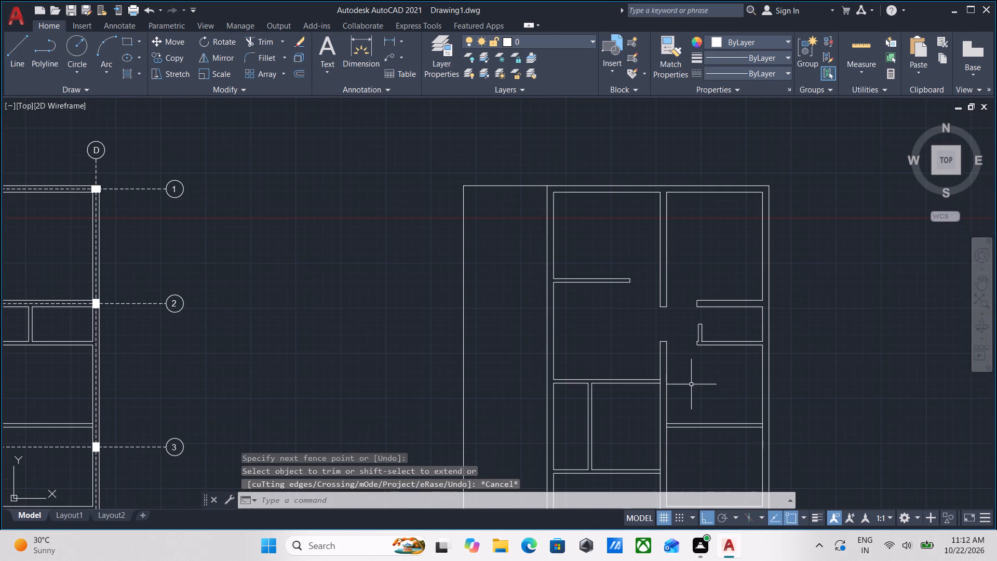
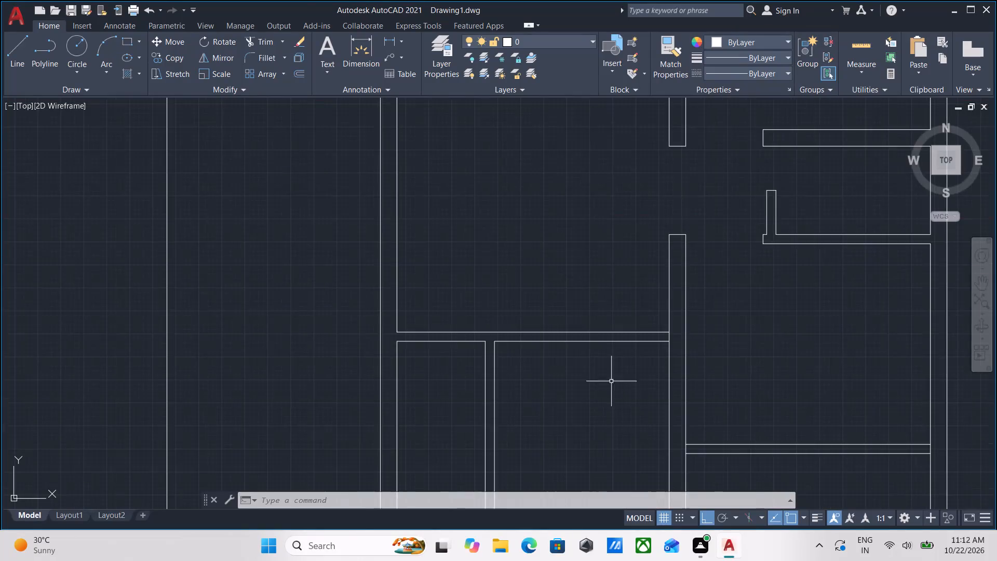
Draw a jamb line across the central vertical wall, extending the top line of the horizontal wall above the two lower-left rooms.
{"action": "scroll", "coordinate": [610, 354], "scroll_direction": "up", "scroll_amount": 2}
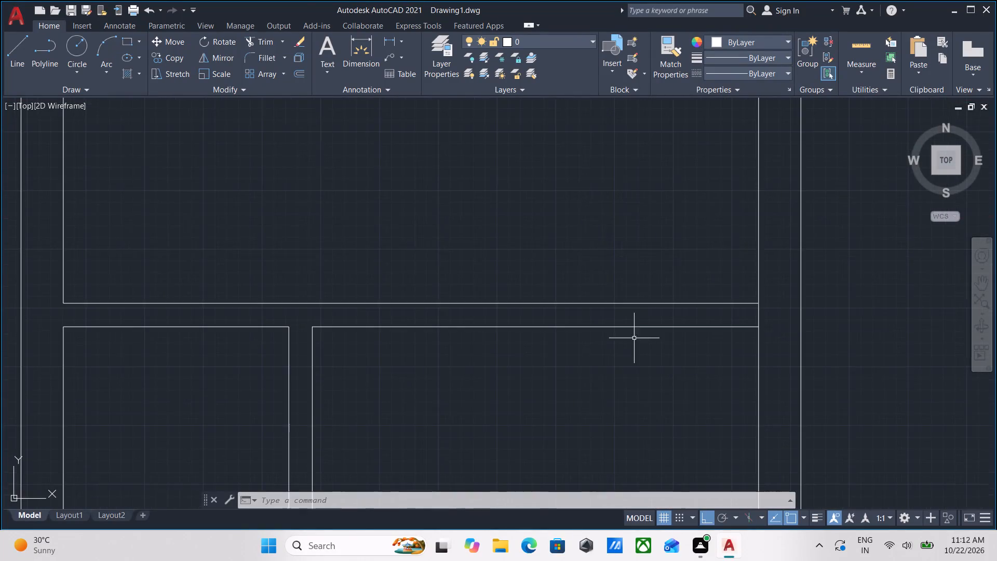
{"action": "middle_click_drag", "start_coordinate": [640, 335], "coordinate": [575, 389]}
{"action": "key", "text": "l"}
{"action": "key", "text": "Return"}
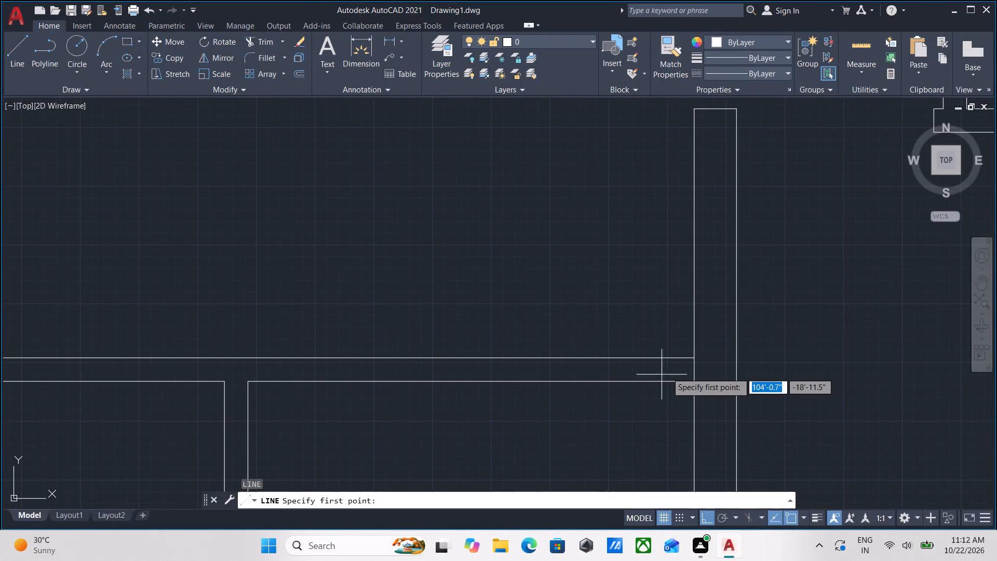
{"action": "left_click", "coordinate": [691, 358]}
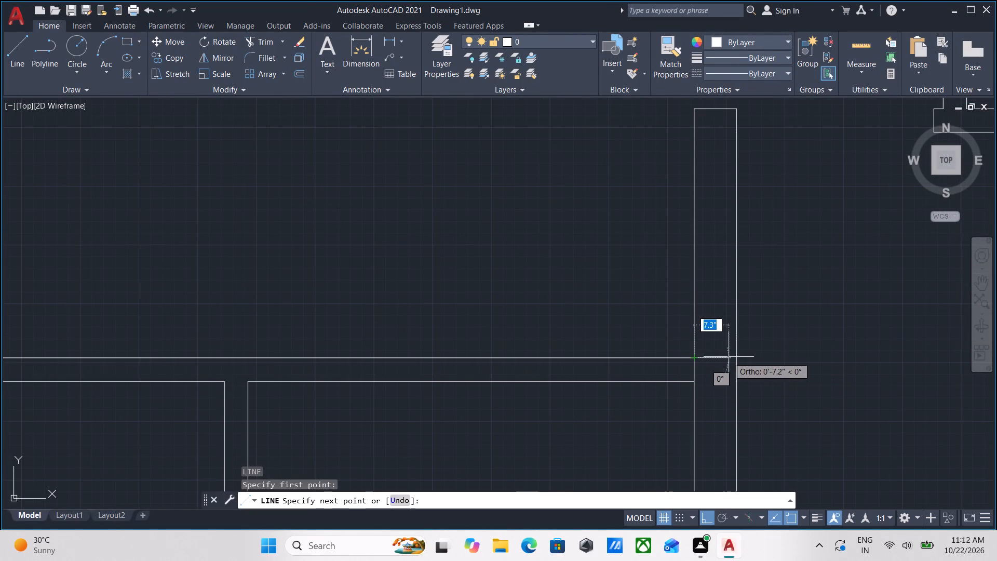
{"action": "left_click", "coordinate": [739, 357]}
{"action": "key", "text": "Escape"}
{"action": "left_click", "coordinate": [735, 366]}
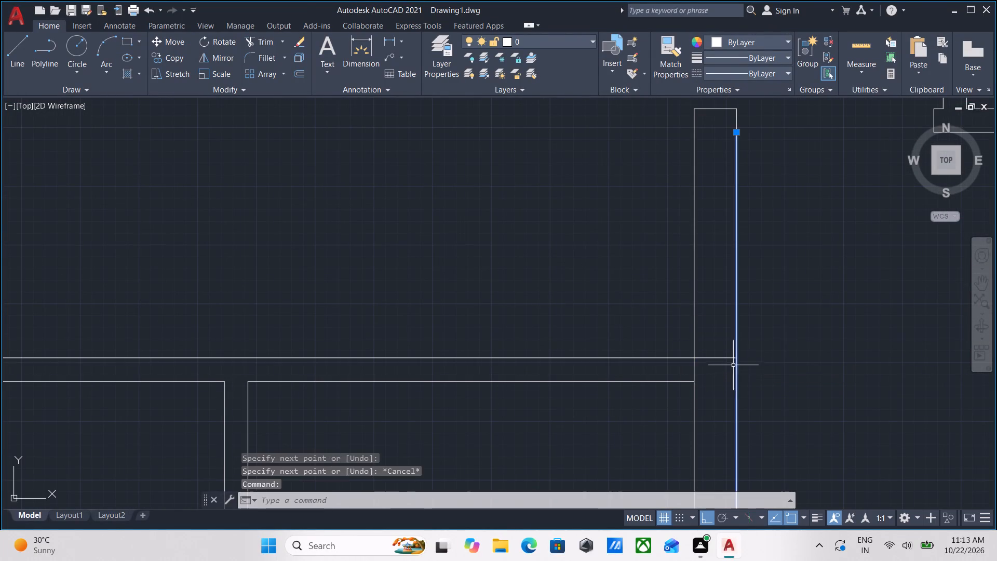
{"action": "key", "text": "Escape"}
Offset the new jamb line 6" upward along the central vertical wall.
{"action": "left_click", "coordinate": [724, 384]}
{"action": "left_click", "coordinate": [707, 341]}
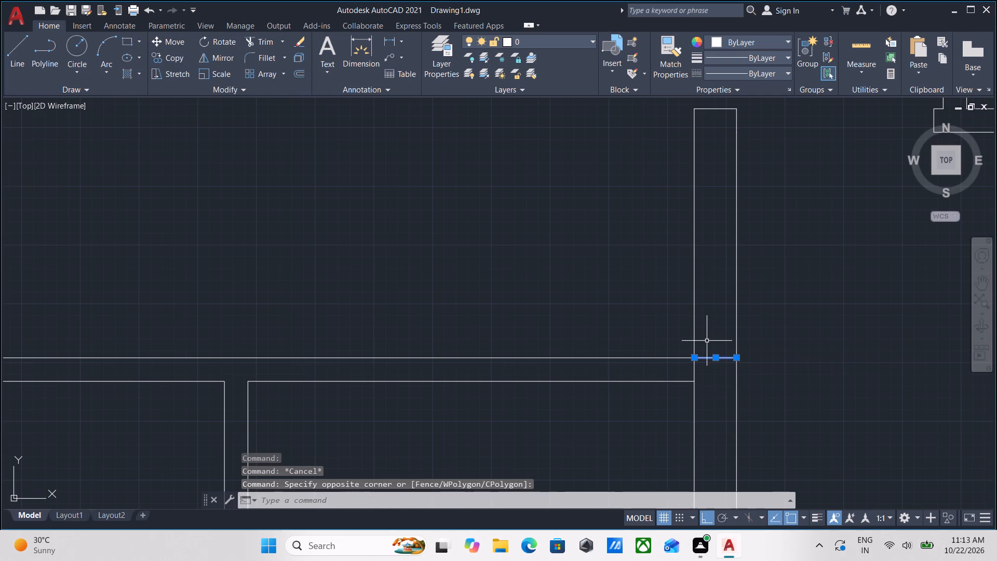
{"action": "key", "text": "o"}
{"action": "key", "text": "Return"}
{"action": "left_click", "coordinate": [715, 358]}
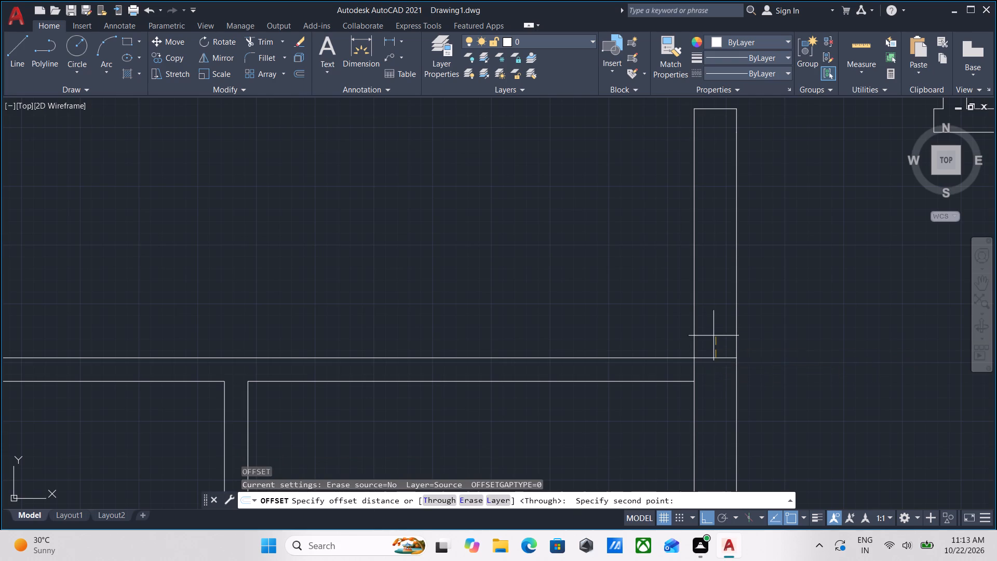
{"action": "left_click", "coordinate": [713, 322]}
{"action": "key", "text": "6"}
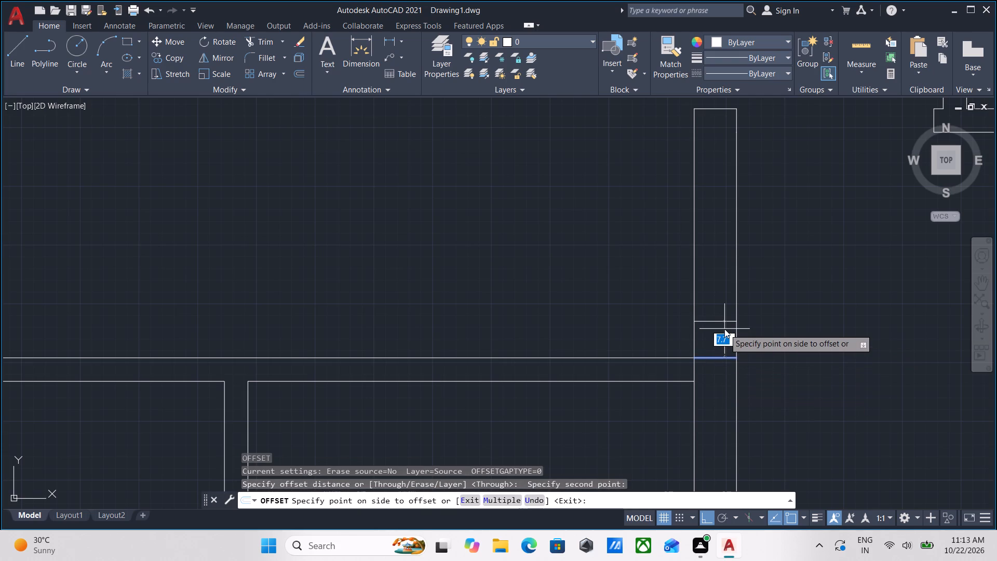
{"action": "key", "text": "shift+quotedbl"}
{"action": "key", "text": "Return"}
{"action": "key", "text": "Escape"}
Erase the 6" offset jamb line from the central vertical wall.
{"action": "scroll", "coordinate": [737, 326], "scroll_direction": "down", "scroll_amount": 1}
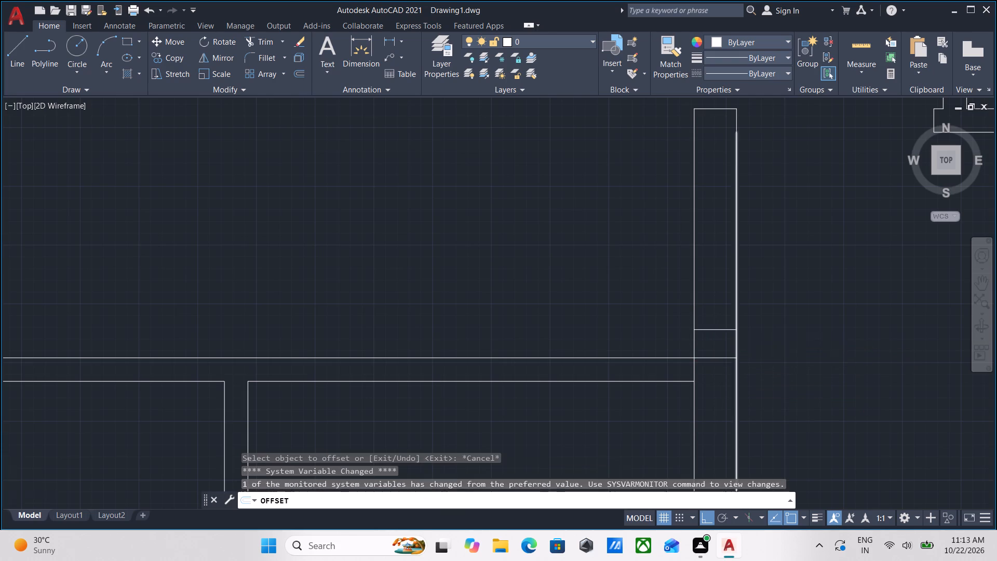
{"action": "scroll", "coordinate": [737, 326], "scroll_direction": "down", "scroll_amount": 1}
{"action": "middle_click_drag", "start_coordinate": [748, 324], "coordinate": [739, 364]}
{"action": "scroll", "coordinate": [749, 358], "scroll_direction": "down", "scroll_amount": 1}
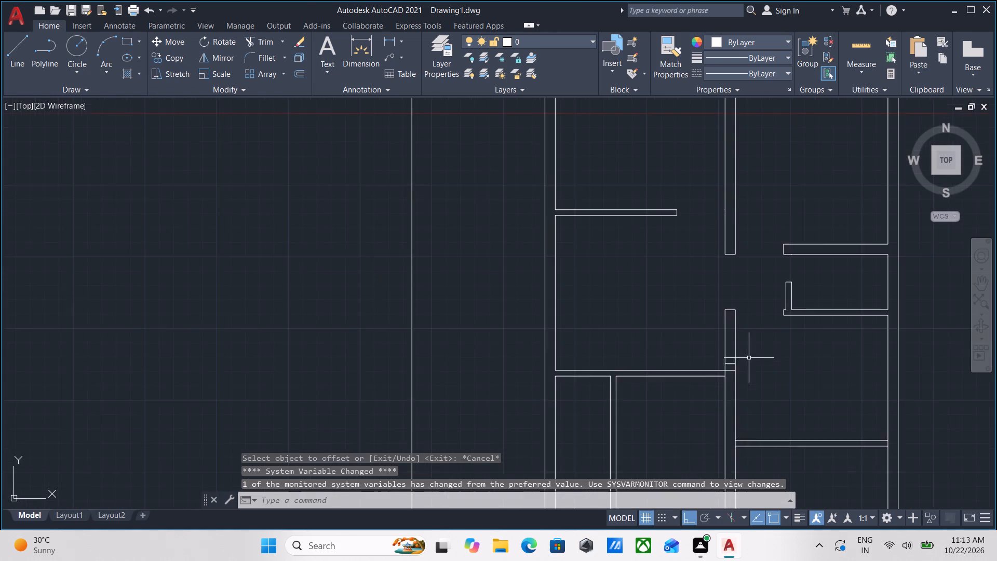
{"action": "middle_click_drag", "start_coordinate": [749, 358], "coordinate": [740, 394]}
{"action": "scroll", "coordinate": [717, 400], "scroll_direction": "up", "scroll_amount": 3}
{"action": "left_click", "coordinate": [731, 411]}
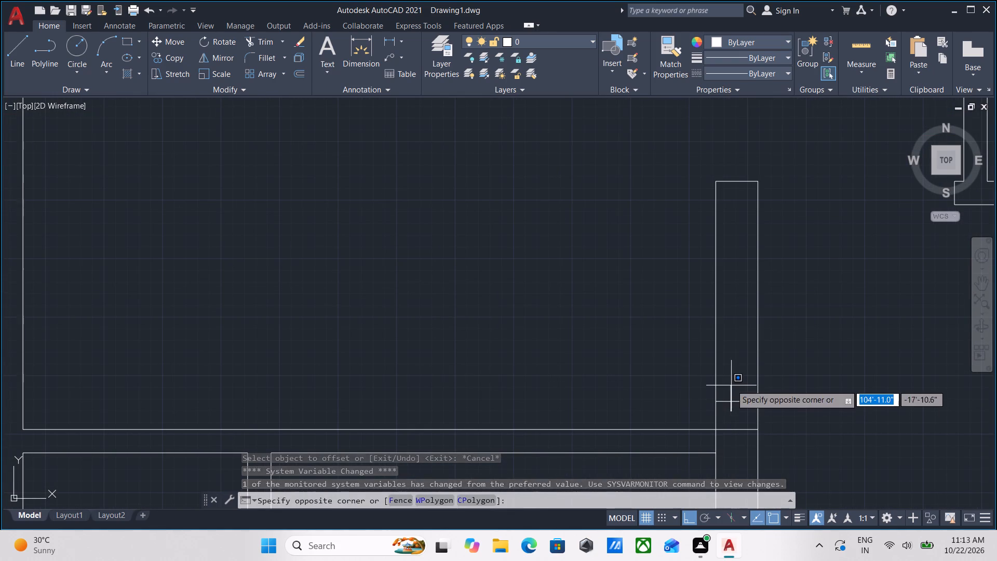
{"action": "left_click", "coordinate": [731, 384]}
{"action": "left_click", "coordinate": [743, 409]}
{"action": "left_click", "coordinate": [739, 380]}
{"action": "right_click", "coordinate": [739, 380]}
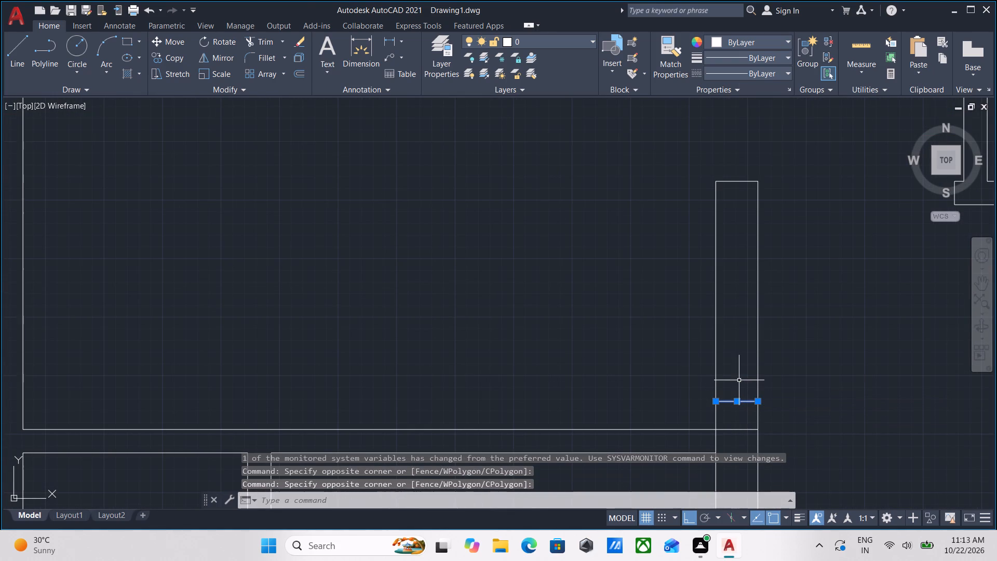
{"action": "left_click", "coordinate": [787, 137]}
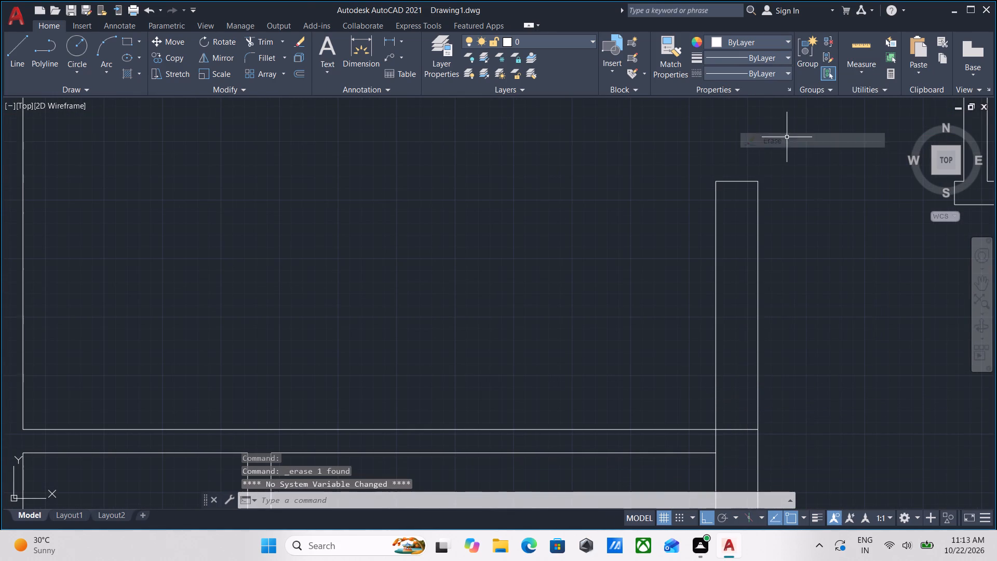
Offset the remaining jamb line 2' upward along the central vertical wall.
{"action": "middle_click_drag", "start_coordinate": [736, 365], "coordinate": [716, 284]}
{"action": "left_click", "coordinate": [716, 368]}
{"action": "left_click", "coordinate": [708, 330]}
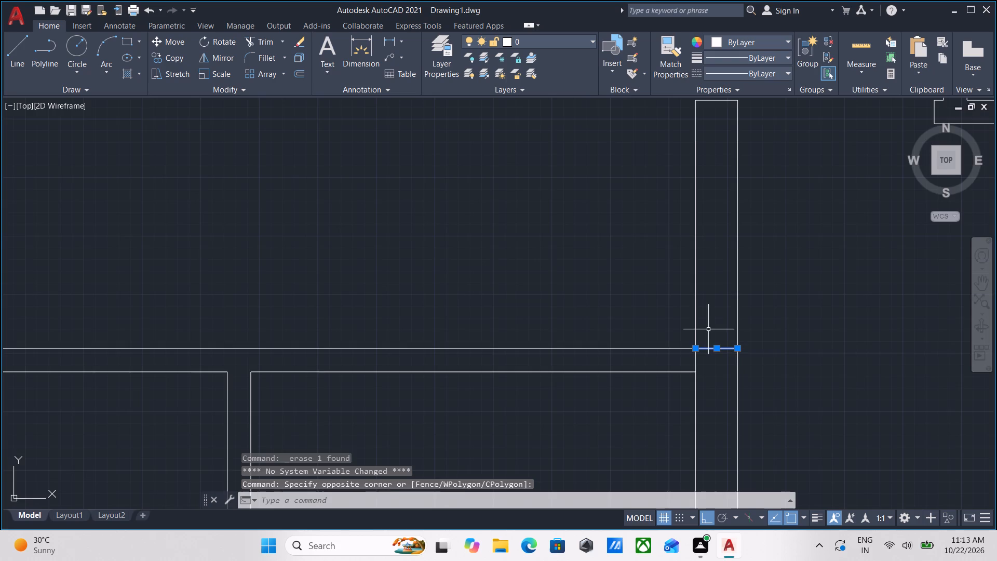
{"action": "middle_click_drag", "start_coordinate": [711, 322], "coordinate": [714, 372]}
{"action": "key", "text": "o"}
{"action": "key", "text": "Return"}
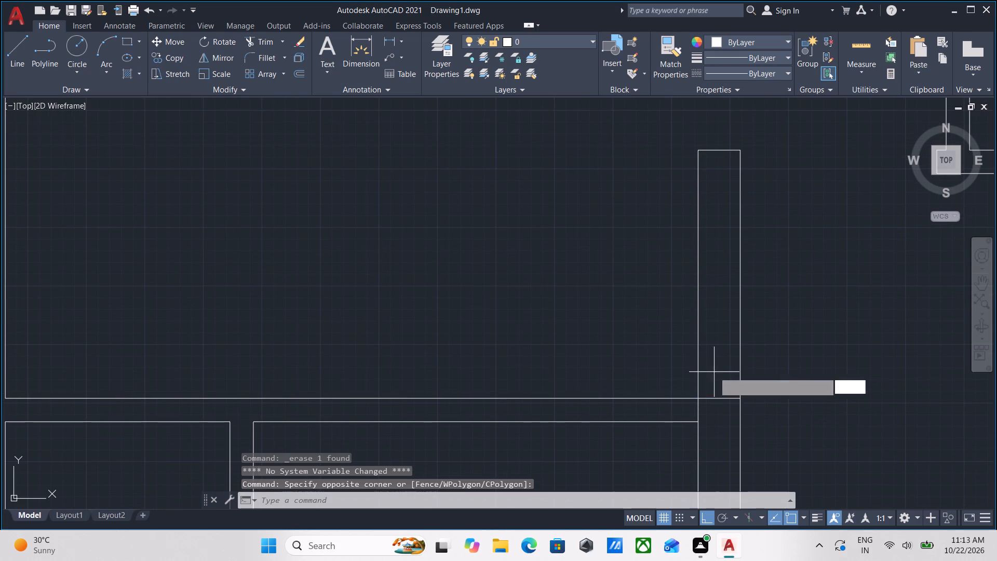
{"action": "left_click", "coordinate": [719, 398]}
{"action": "left_click", "coordinate": [711, 306]}
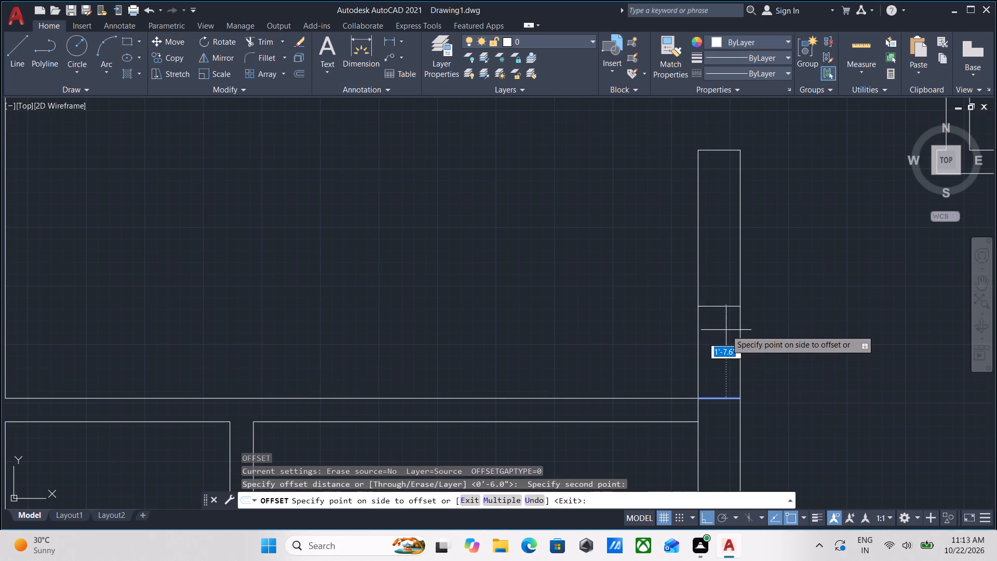
{"action": "type", "text": "2'"}
{"action": "key", "text": "Return"}
{"action": "middle_click_drag", "start_coordinate": [726, 330], "coordinate": [730, 396]}
{"action": "scroll", "coordinate": [726, 330], "scroll_direction": "down", "scroll_amount": 1}
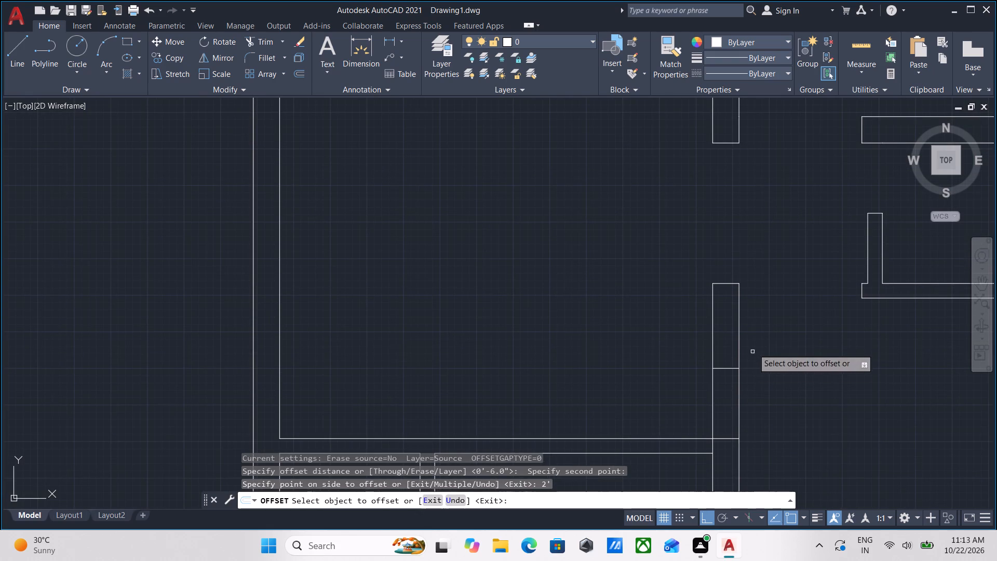
{"action": "key", "text": "Escape"}
Trim both lines of the central vertical wall above the offset jamb line, and remove the old end cap.
{"action": "middle_click_drag", "start_coordinate": [755, 343], "coordinate": [756, 362]}
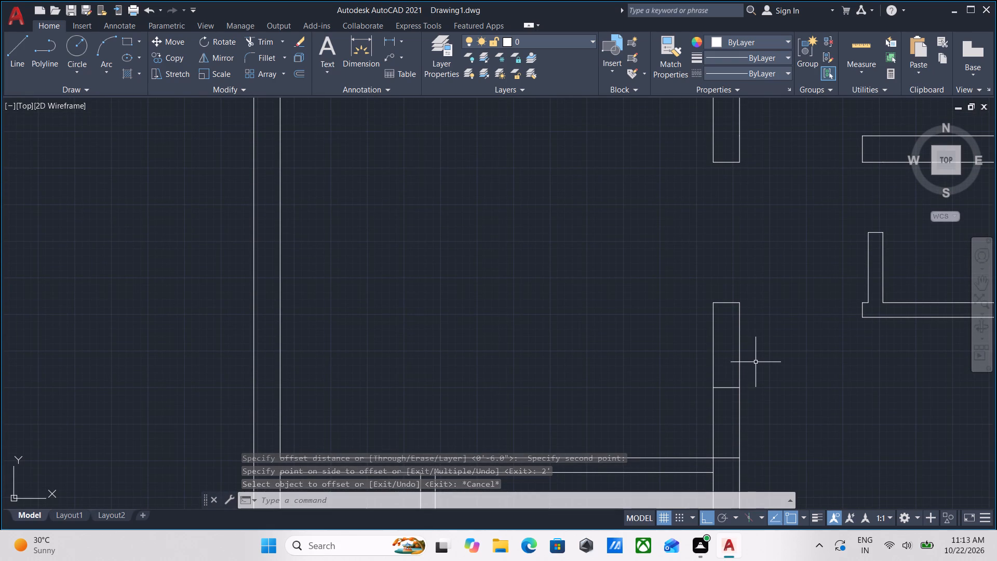
{"action": "type", "text": "TR"}
{"action": "key", "text": "Return"}
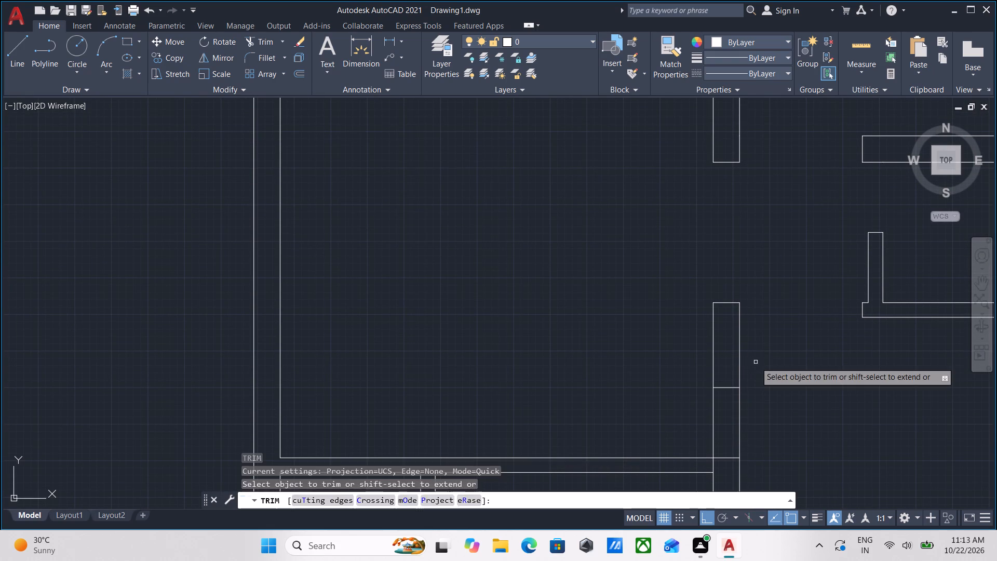
{"action": "left_click", "coordinate": [756, 362]}
{"action": "left_click", "coordinate": [649, 356]}
{"action": "left_click", "coordinate": [765, 321]}
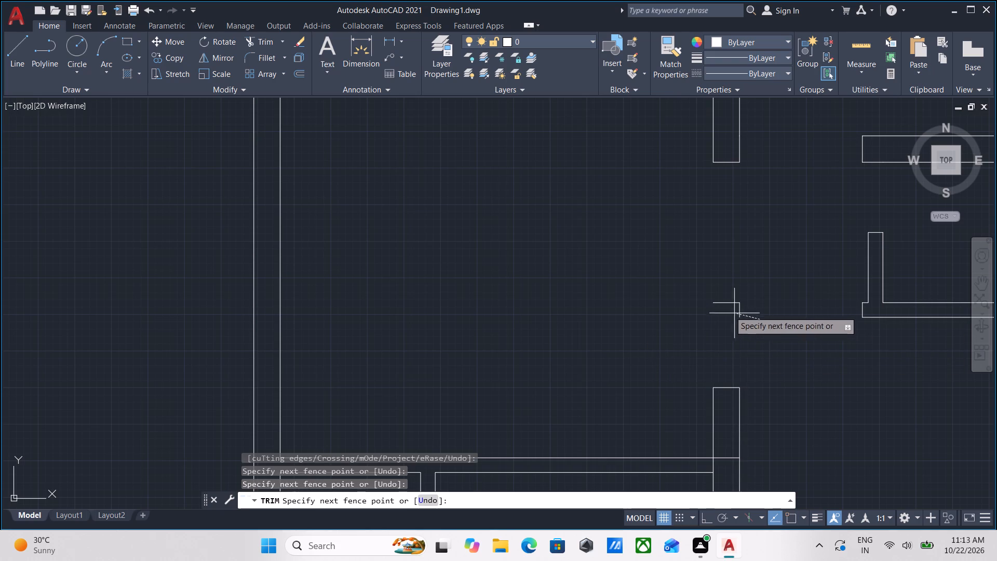
{"action": "left_click", "coordinate": [715, 294]}
Trim away the original jamb line crossing the central vertical wall at the horizontal wall junction.
{"action": "scroll", "coordinate": [751, 432], "scroll_direction": "down", "scroll_amount": 1}
{"action": "middle_click_drag", "start_coordinate": [752, 429], "coordinate": [763, 379]}
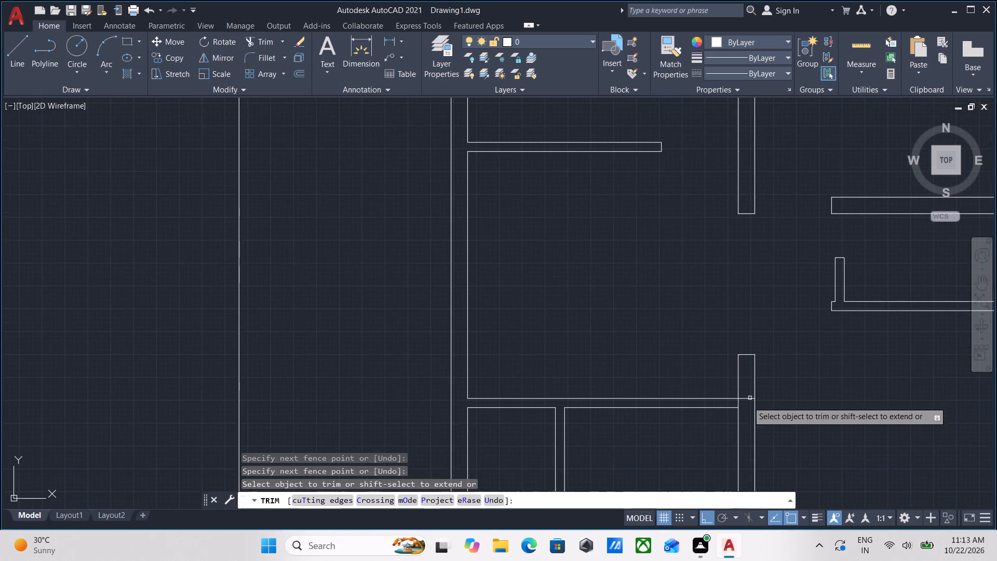
{"action": "scroll", "coordinate": [744, 409], "scroll_direction": "up", "scroll_amount": 3}
{"action": "left_click", "coordinate": [746, 406]}
{"action": "left_click", "coordinate": [746, 346]}
Examine the walls-only plan down to the staircase for rooms that still need door openings.
{"action": "scroll", "coordinate": [746, 346], "scroll_direction": "down", "scroll_amount": 4}
{"action": "middle_click_drag", "start_coordinate": [833, 349], "coordinate": [815, 366]}
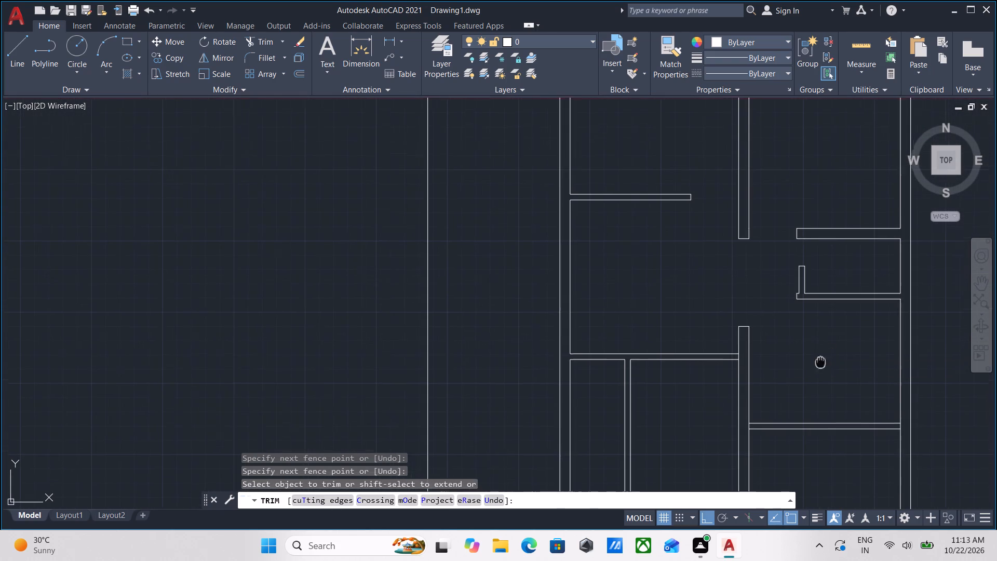
{"action": "middle_click_drag", "start_coordinate": [815, 366], "coordinate": [810, 371]}
{"action": "scroll", "coordinate": [808, 372], "scroll_direction": "down", "scroll_amount": 1}
{"action": "middle_click_drag", "start_coordinate": [808, 372], "coordinate": [790, 394]}
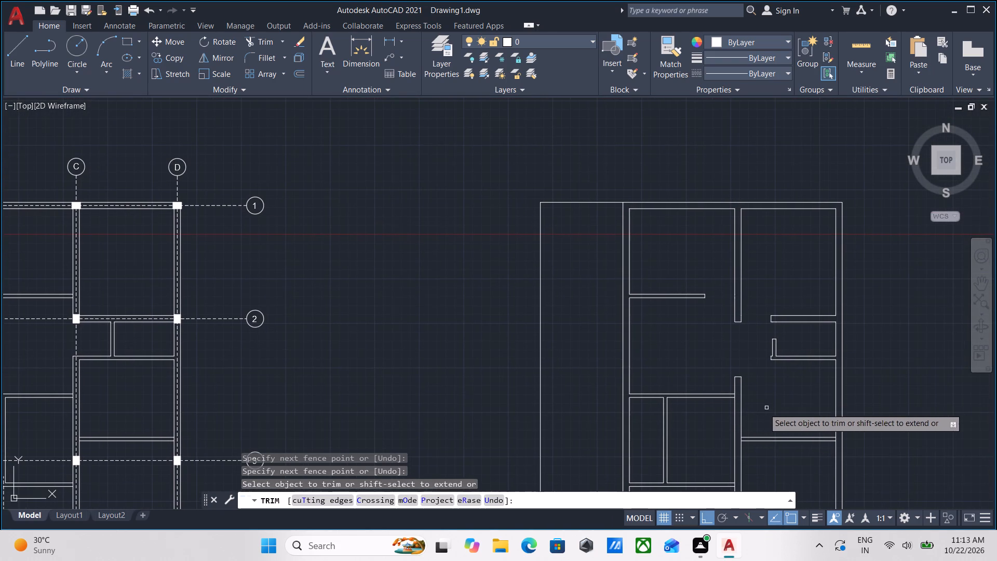
{"action": "scroll", "coordinate": [726, 398], "scroll_direction": "up", "scroll_amount": 2}
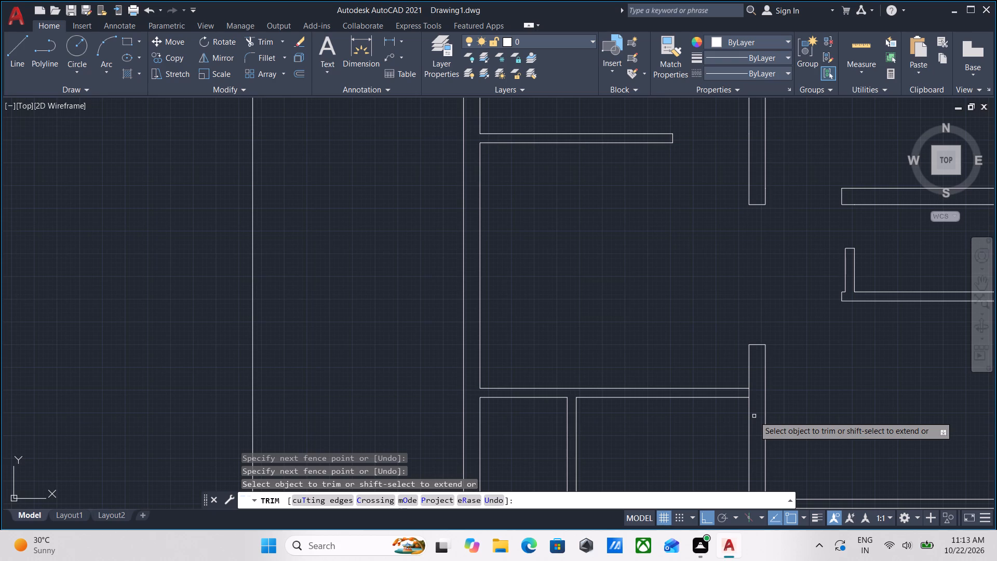
{"action": "scroll", "coordinate": [826, 383], "scroll_direction": "down", "scroll_amount": 1}
{"action": "middle_click_drag", "start_coordinate": [826, 383], "coordinate": [783, 333]}
{"action": "middle_click_drag", "start_coordinate": [797, 347], "coordinate": [750, 310]}
{"action": "middle_click_drag", "start_coordinate": [764, 433], "coordinate": [722, 392]}
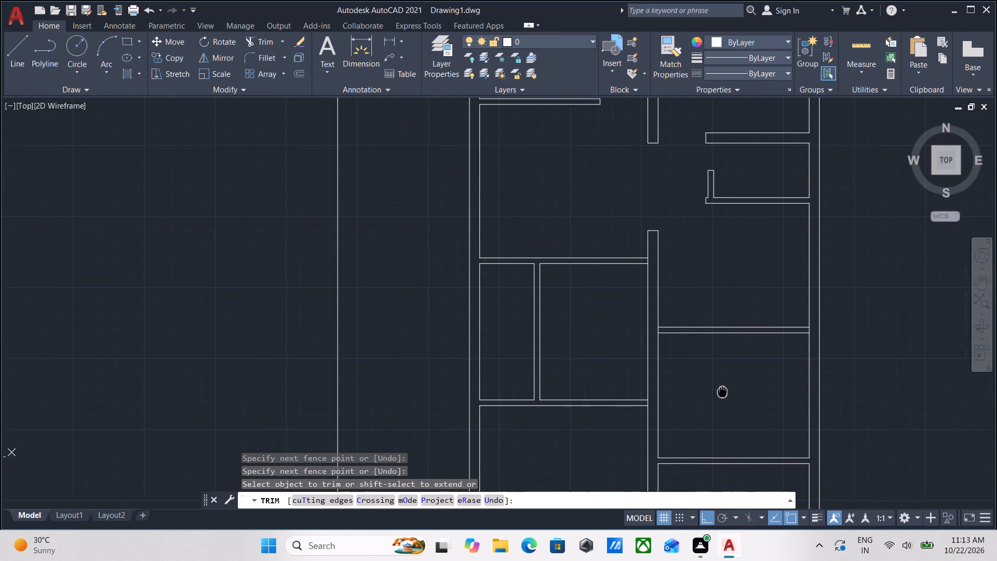
{"action": "scroll", "coordinate": [721, 389], "scroll_direction": "down", "scroll_amount": 1}
{"action": "middle_click_drag", "start_coordinate": [721, 389], "coordinate": [734, 336]}
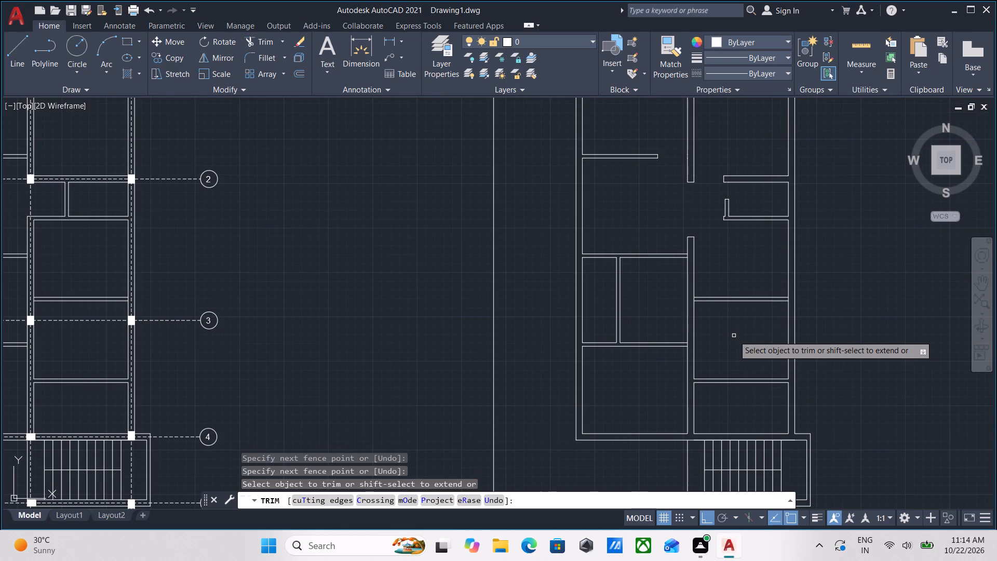
{"action": "scroll", "coordinate": [614, 376], "scroll_direction": "up", "scroll_amount": 2}
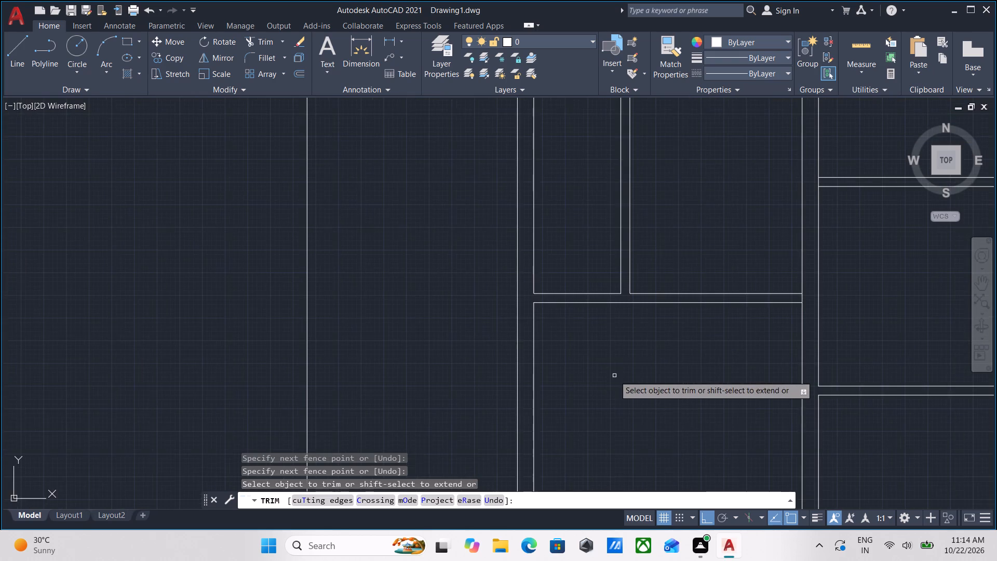
{"action": "middle_click_drag", "start_coordinate": [614, 376], "coordinate": [615, 393]}
{"action": "key", "text": "Escape"}
Draw a jamb line across the horizontal wall below the narrow left room, in line with that room's right-hand wall face.
{"action": "middle_click_drag", "start_coordinate": [617, 380], "coordinate": [618, 448]}
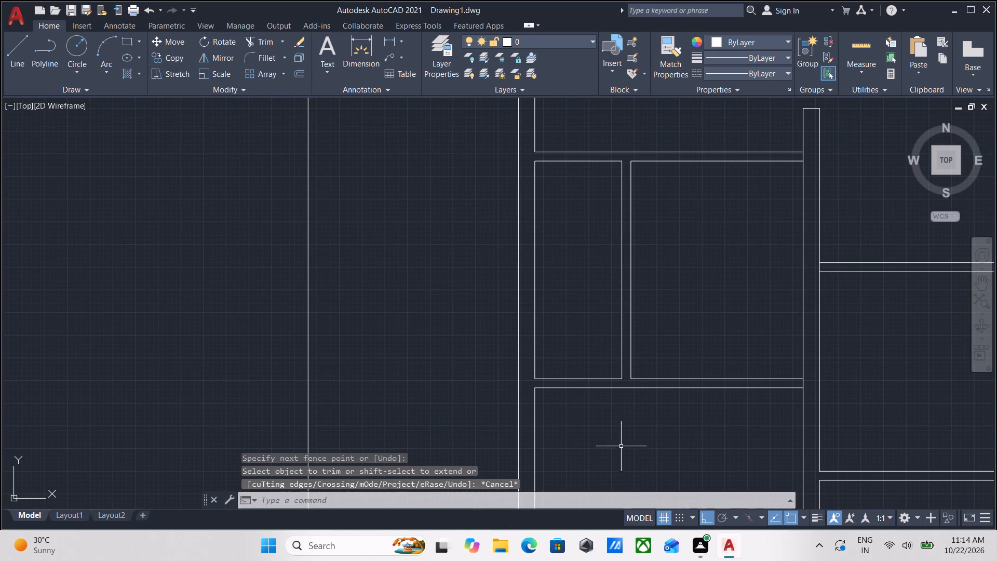
{"action": "key", "text": "l"}
{"action": "key", "text": "Return"}
{"action": "scroll", "coordinate": [619, 390], "scroll_direction": "up", "scroll_amount": 1}
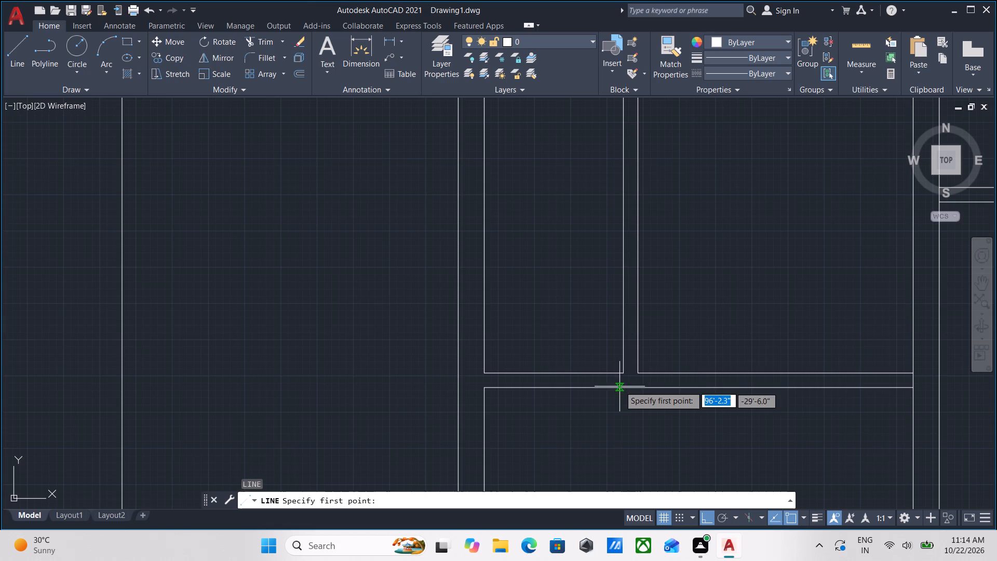
{"action": "left_click", "coordinate": [627, 372]}
{"action": "left_click", "coordinate": [627, 385]}
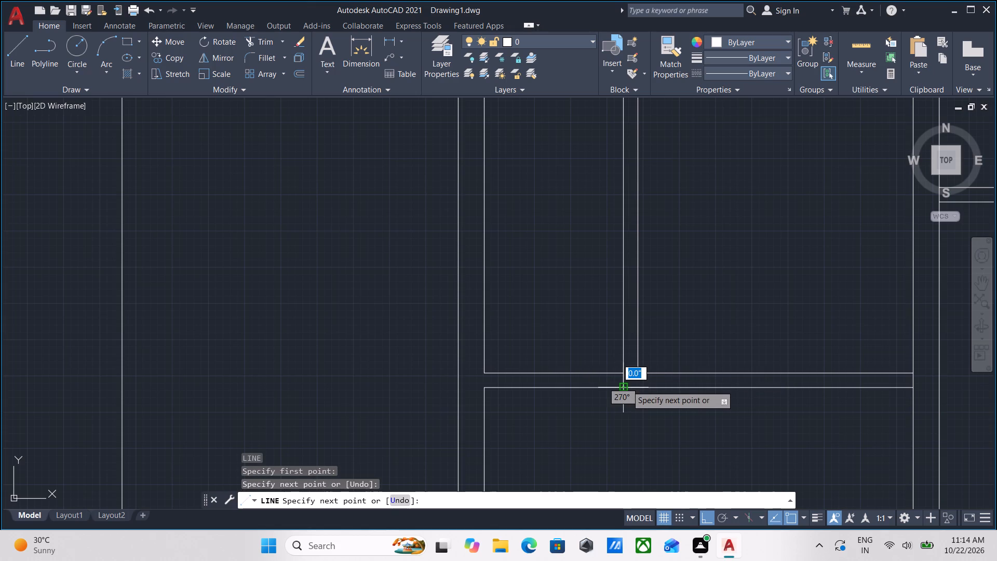
{"action": "key", "text": "Escape"}
Offset the new jamb line 2' to the left along the wall below the narrow room.
{"action": "scroll", "coordinate": [628, 378], "scroll_direction": "up", "scroll_amount": 3}
{"action": "left_click", "coordinate": [627, 379]}
{"action": "left_click", "coordinate": [579, 388]}
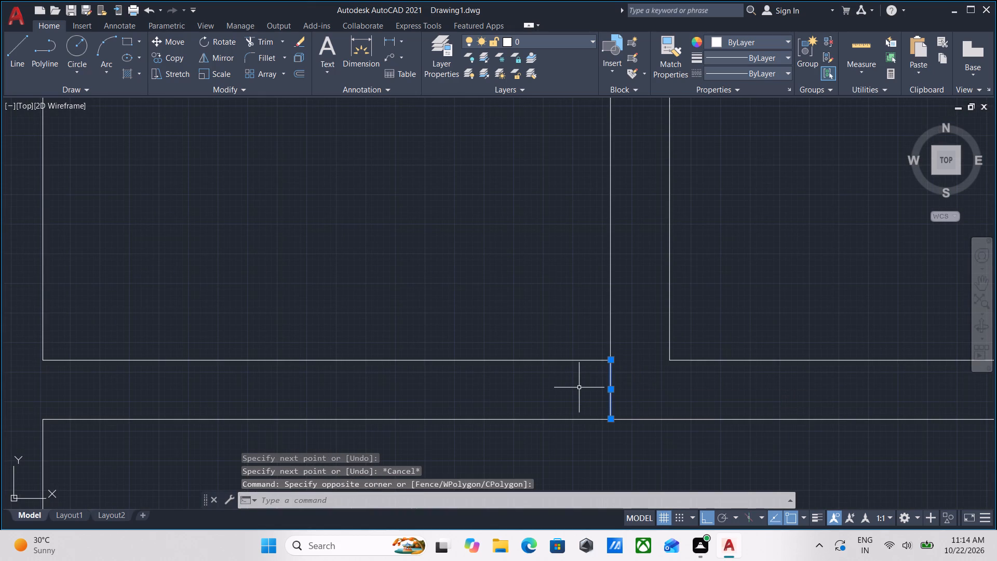
{"action": "key", "text": "o"}
{"action": "key", "text": "Return"}
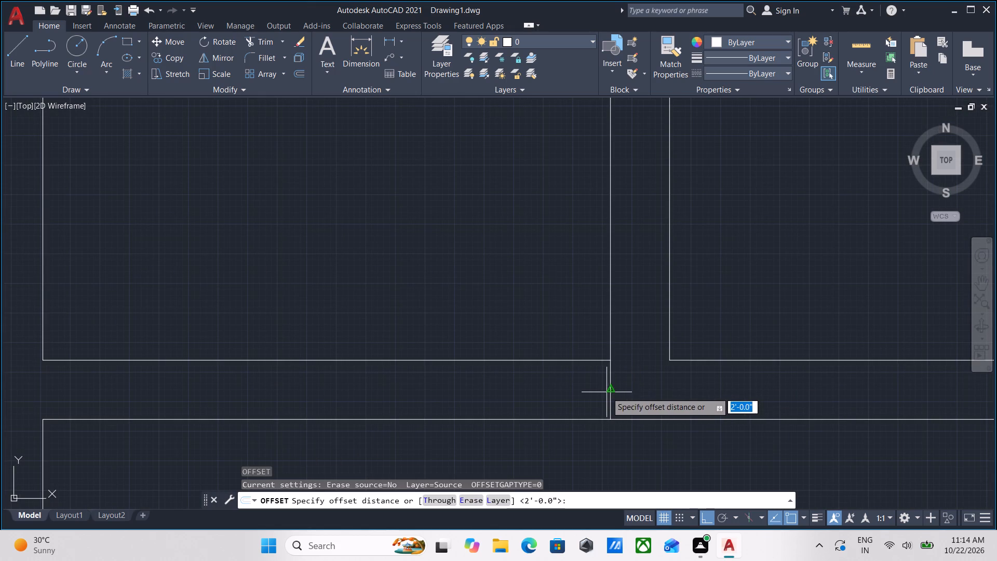
{"action": "left_click", "coordinate": [610, 390]}
{"action": "left_click", "coordinate": [537, 389]}
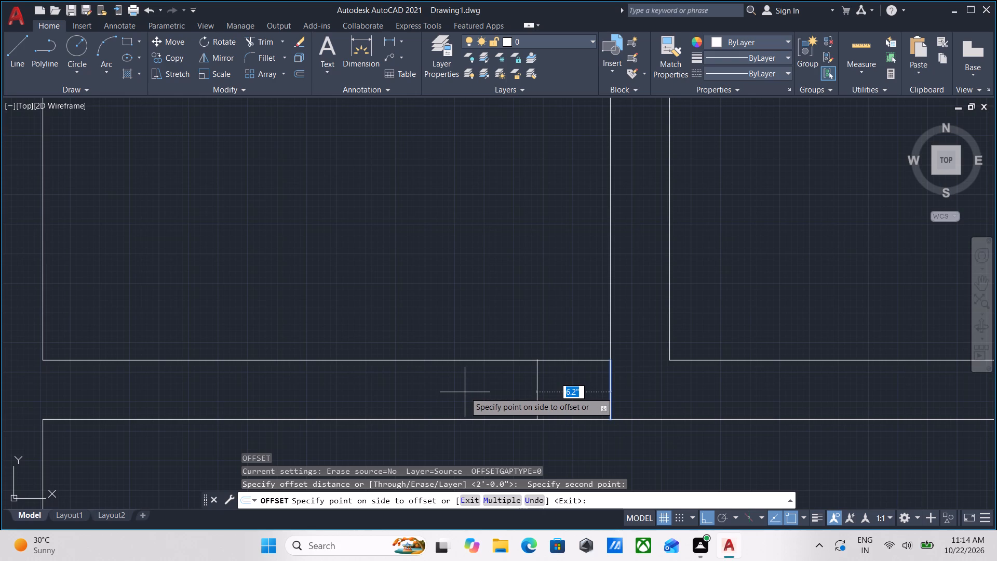
{"action": "type", "text": "2'"}
{"action": "key", "text": "Return"}
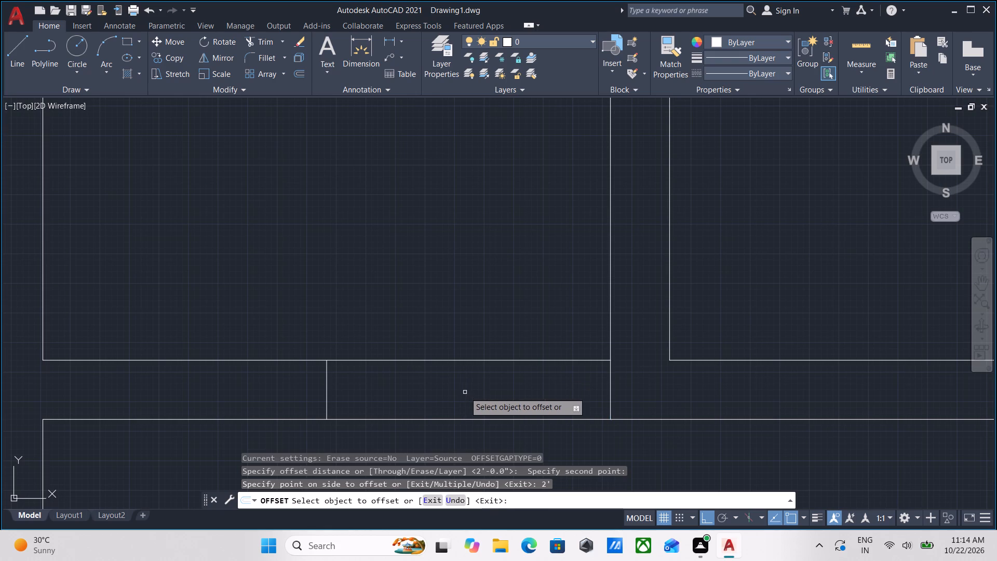
{"action": "key", "text": "Escape"}
Trim both wall lines between the two jamb lines to open the doorway below the narrow left room.
{"action": "middle_click_drag", "start_coordinate": [481, 415], "coordinate": [505, 383]}
{"action": "type", "text": "TR"}
{"action": "key", "text": "Return"}
{"action": "left_click", "coordinate": [505, 401]}
{"action": "left_click", "coordinate": [516, 273]}
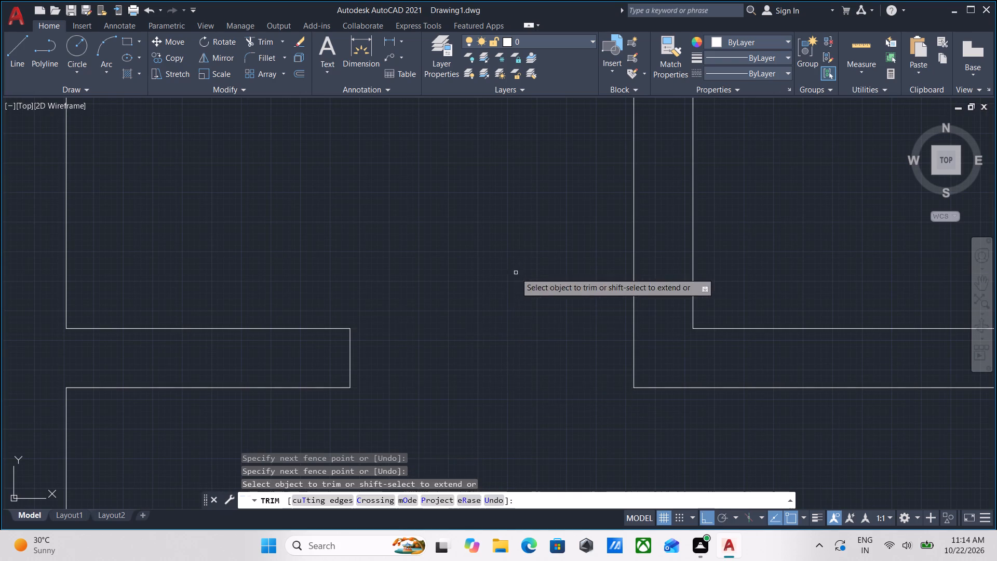
{"action": "scroll", "coordinate": [620, 417], "scroll_direction": "down", "scroll_amount": 3}
{"action": "middle_click_drag", "start_coordinate": [620, 417], "coordinate": [490, 378]}
{"action": "key", "text": "Escape"}
{"action": "scroll", "coordinate": [517, 401], "scroll_direction": "down", "scroll_amount": 1}
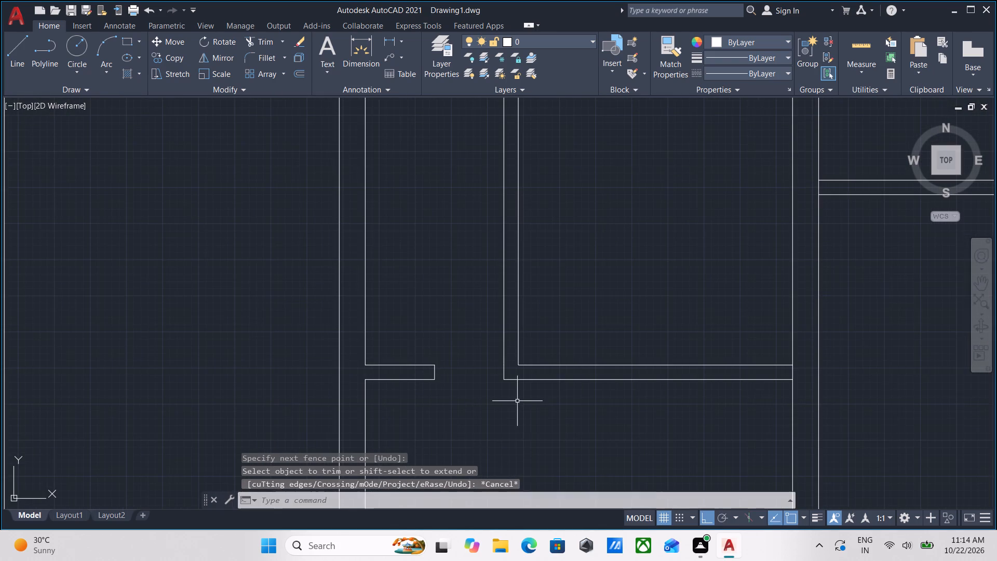
Trim the vertical wall face between the two lines of the horizontal wall below the wider room beside the narrow one.
{"action": "middle_click_drag", "start_coordinate": [517, 401], "coordinate": [526, 413]}
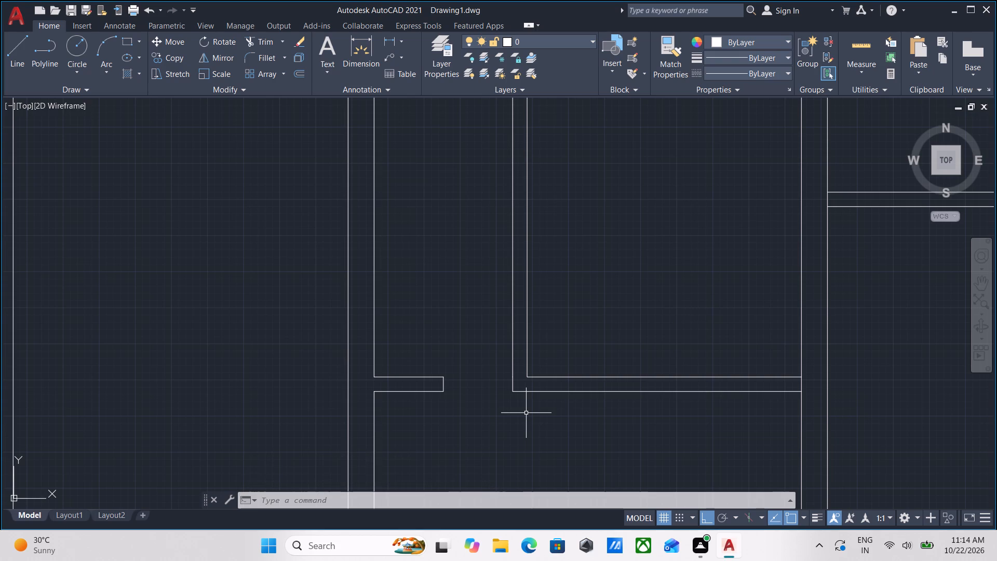
{"action": "scroll", "coordinate": [526, 413], "scroll_direction": "down", "scroll_amount": 1}
{"action": "middle_click_drag", "start_coordinate": [526, 413], "coordinate": [528, 391]}
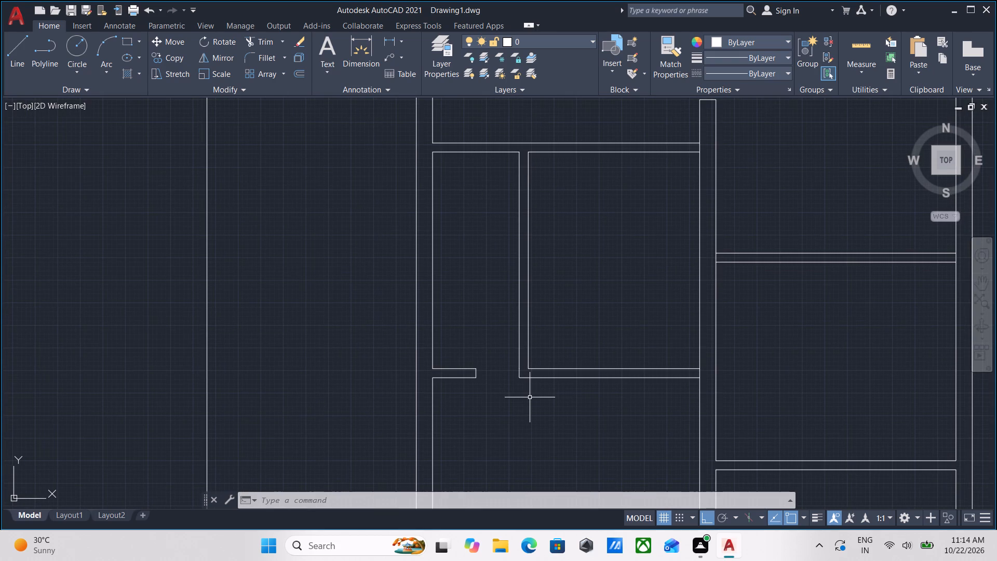
{"action": "scroll", "coordinate": [652, 412], "scroll_direction": "up", "scroll_amount": 1}
{"action": "middle_click_drag", "start_coordinate": [653, 411], "coordinate": [631, 431]}
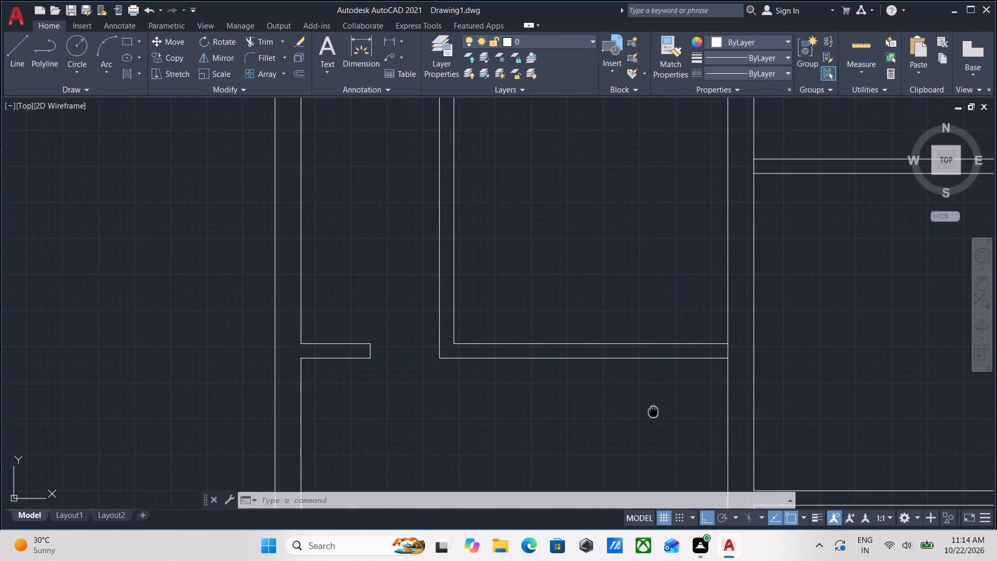
{"action": "middle_click_drag", "start_coordinate": [631, 431], "coordinate": [618, 442]}
{"action": "scroll", "coordinate": [690, 403], "scroll_direction": "up", "scroll_amount": 2}
{"action": "scroll", "coordinate": [719, 367], "scroll_direction": "up", "scroll_amount": 1}
{"action": "middle_click_drag", "start_coordinate": [720, 363], "coordinate": [717, 376]}
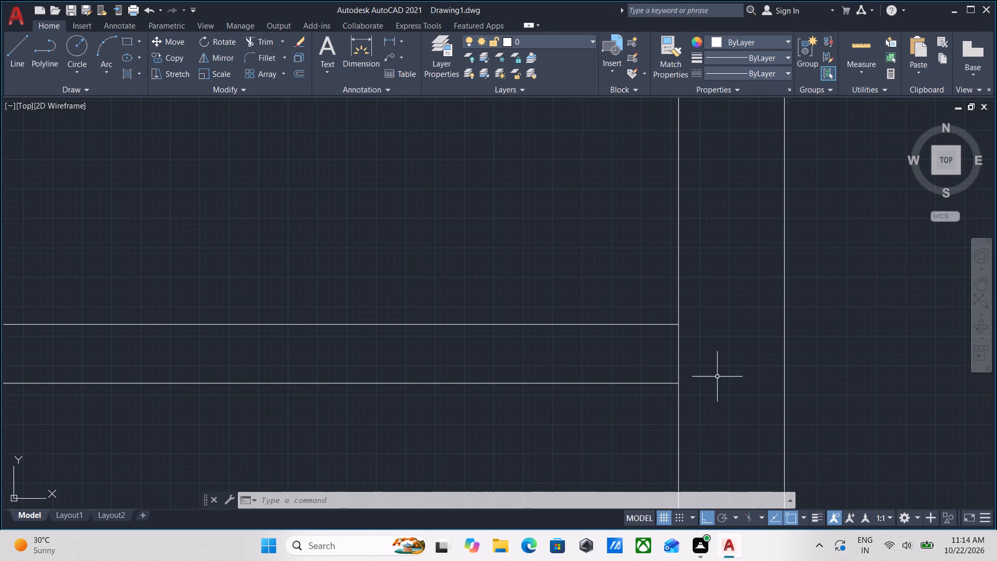
{"action": "type", "text": "TR"}
{"action": "key", "text": "Return"}
{"action": "left_click", "coordinate": [710, 343]}
{"action": "left_click", "coordinate": [646, 357]}
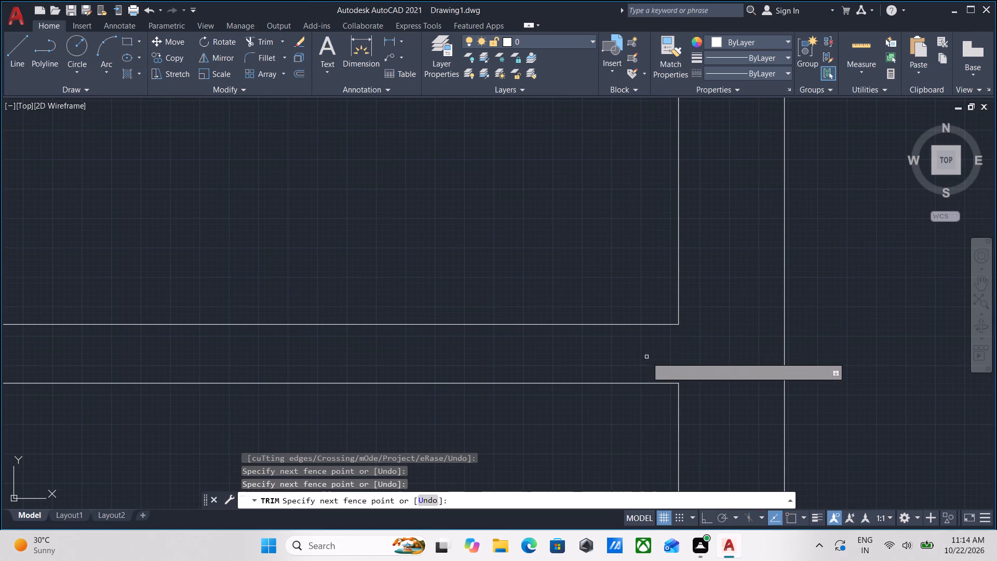
{"action": "key", "text": "Escape"}
Draw a jamb line across the right-hand end of the horizontal wall below the wider room, along the vertical wall face.
{"action": "key", "text": "l"}
{"action": "key", "text": "Return"}
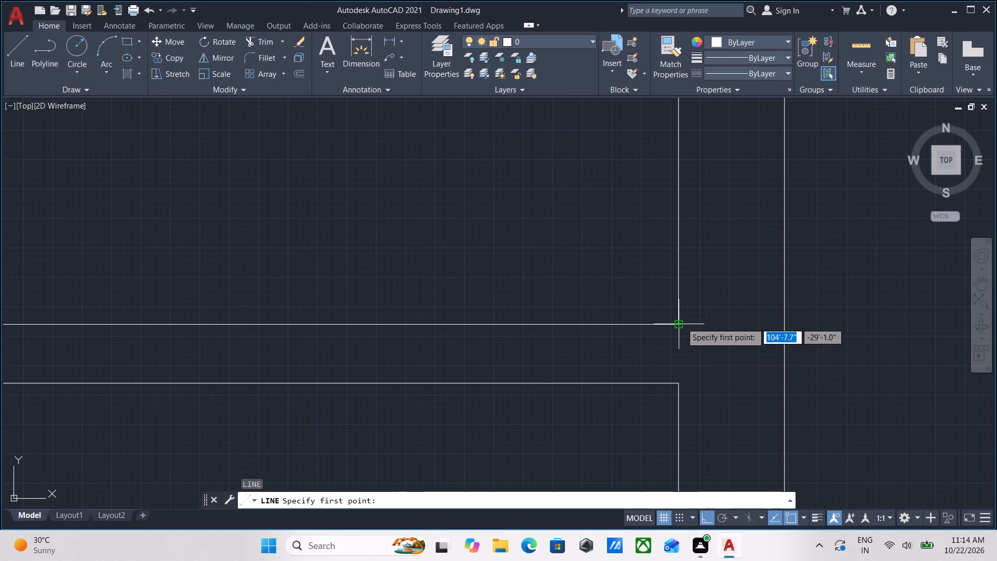
{"action": "left_click", "coordinate": [681, 323]}
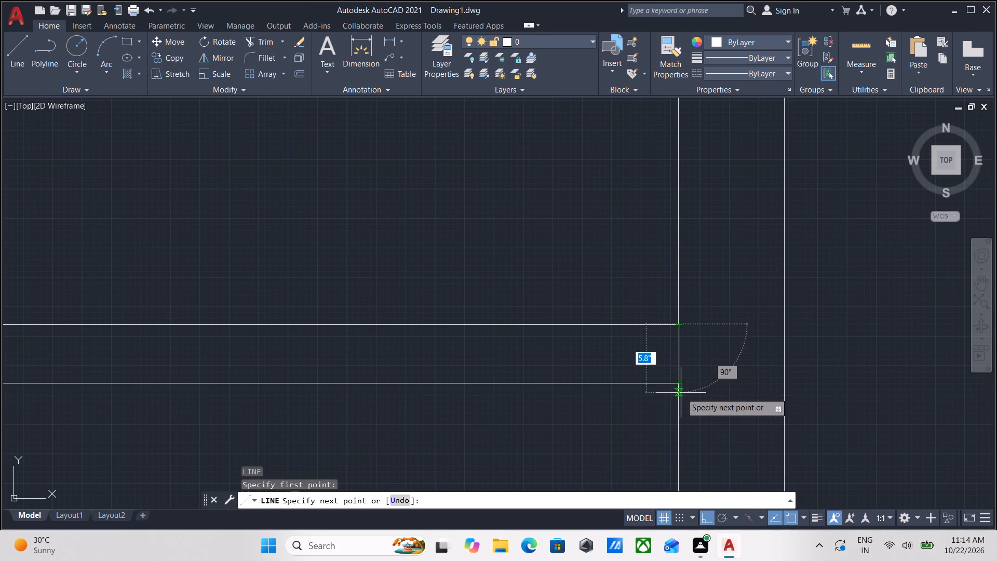
{"action": "left_click", "coordinate": [681, 383]}
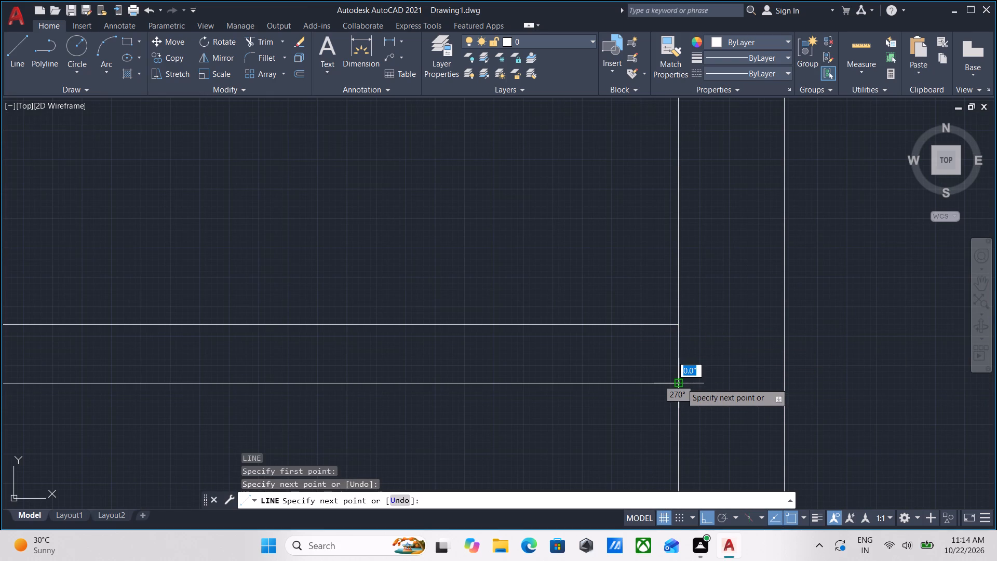
{"action": "key", "text": "Escape"}
Offset the new jamb line 3'6" to the left along the wall below the wider room.
{"action": "left_click", "coordinate": [698, 360]}
{"action": "left_click", "coordinate": [632, 349]}
{"action": "key", "text": "o"}
{"action": "key", "text": "Return"}
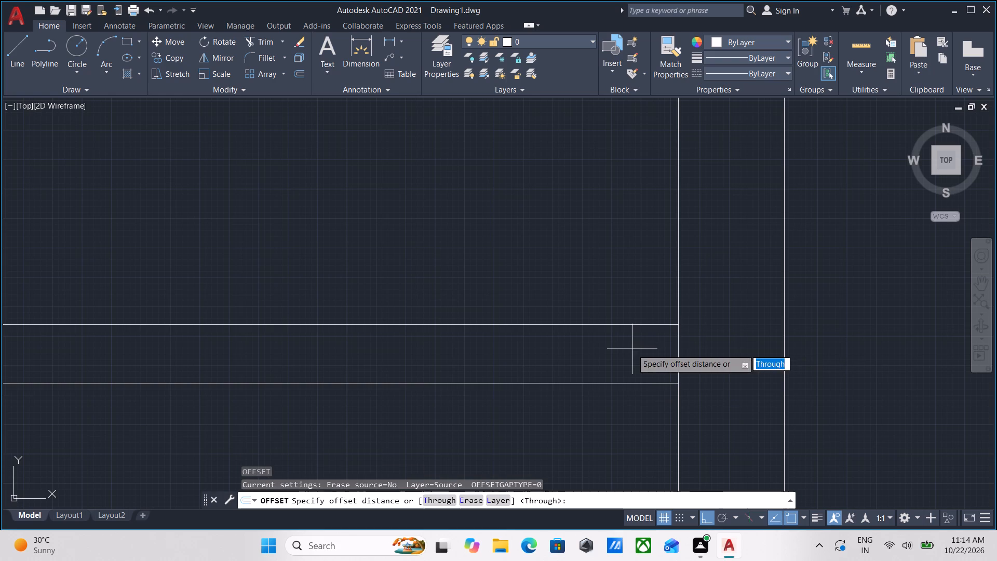
{"action": "left_click", "coordinate": [682, 352]}
{"action": "left_click", "coordinate": [550, 353]}
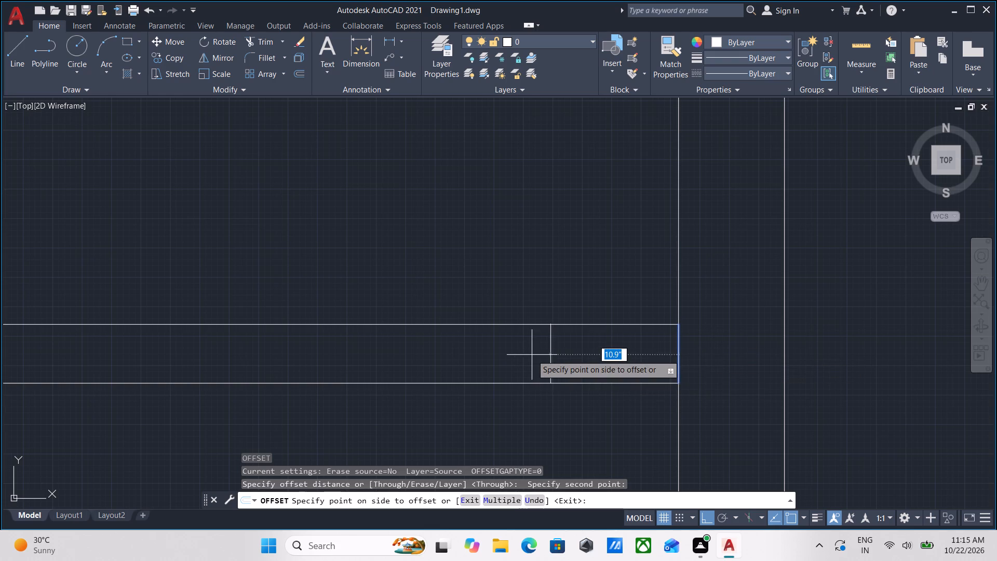
{"action": "middle_click_drag", "start_coordinate": [532, 355], "coordinate": [649, 345]}
{"action": "scroll", "coordinate": [565, 358], "scroll_direction": "down", "scroll_amount": 1}
{"action": "middle_click_drag", "start_coordinate": [565, 358], "coordinate": [676, 390]}
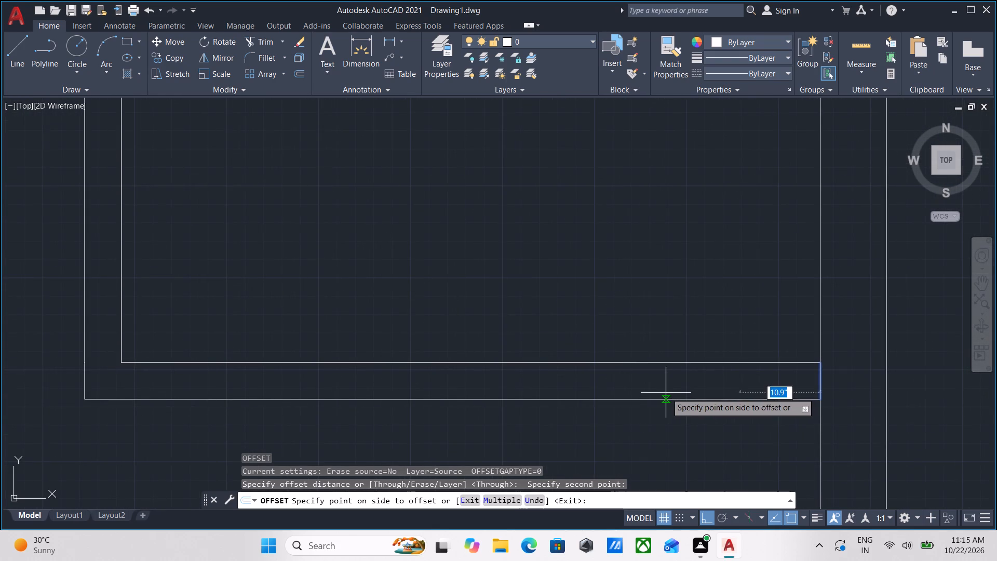
{"action": "scroll", "coordinate": [665, 393], "scroll_direction": "down", "scroll_amount": 2}
{"action": "middle_click_drag", "start_coordinate": [665, 393], "coordinate": [663, 401]}
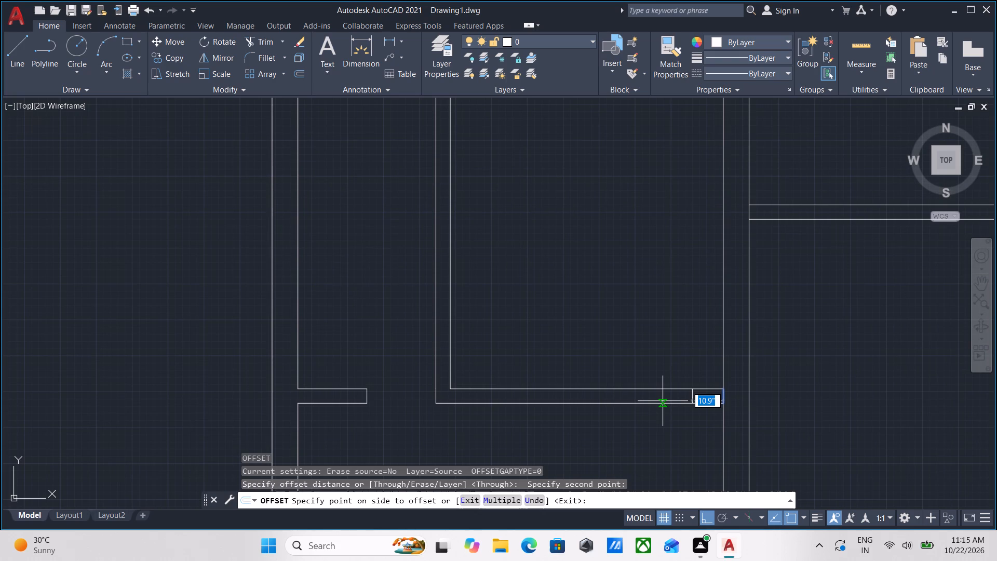
{"action": "type", "text": "3'"}
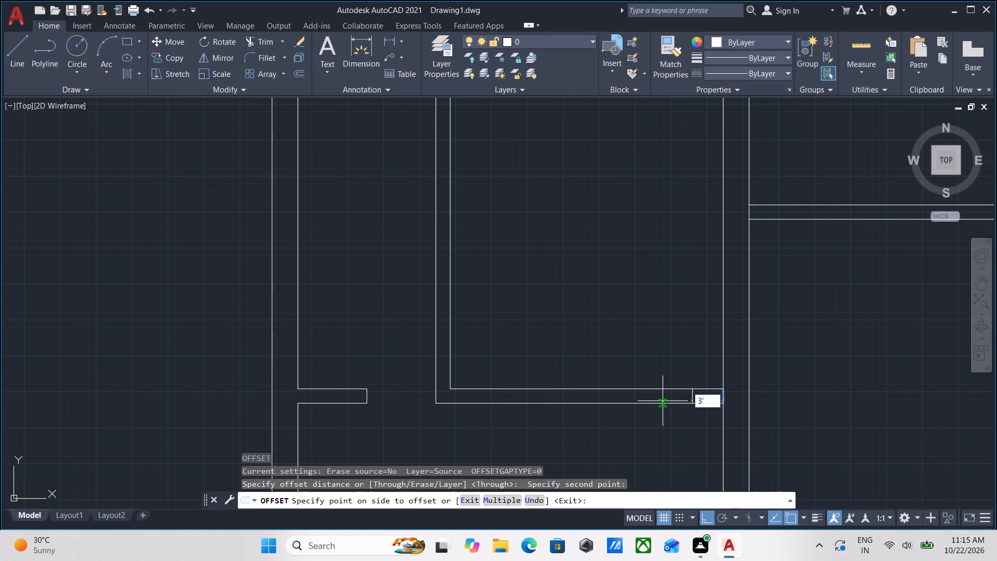
{"action": "key", "text": "6"}
{"action": "key", "text": "shift+quotedbl"}
{"action": "key", "text": "Return"}
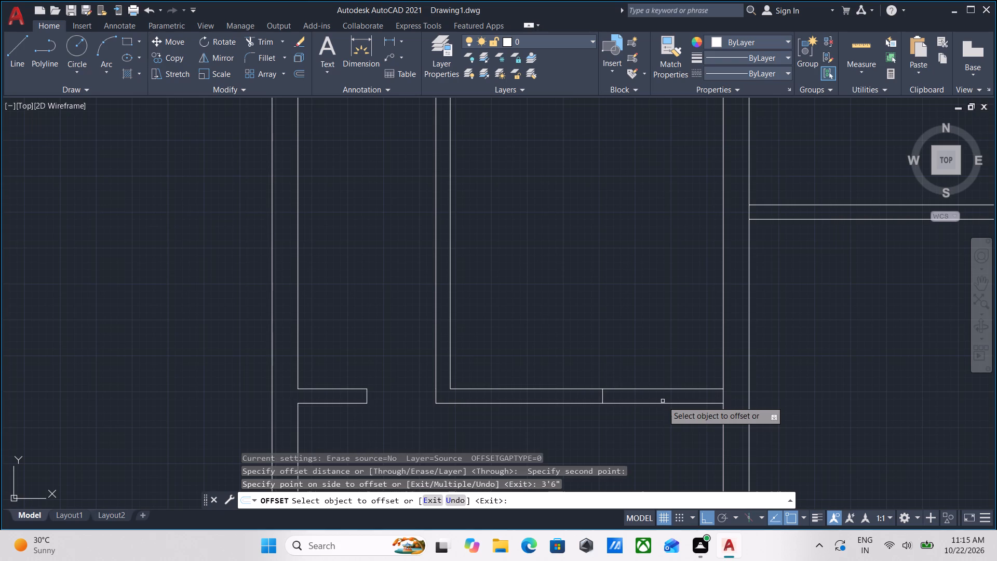
Trim both wall lines between the offset jamb line and the vertical wall to open the doorway below the wider room.
{"action": "scroll", "coordinate": [663, 401], "scroll_direction": "down", "scroll_amount": 4}
{"action": "scroll", "coordinate": [655, 406], "scroll_direction": "up", "scroll_amount": 3}
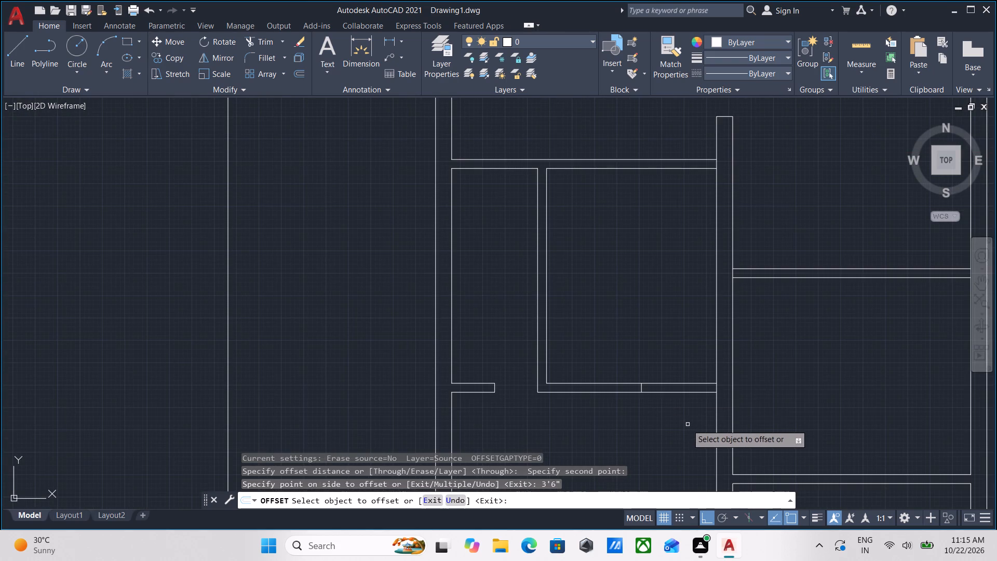
{"action": "scroll", "coordinate": [686, 422], "scroll_direction": "up", "scroll_amount": 2}
{"action": "type", "text": "TR"}
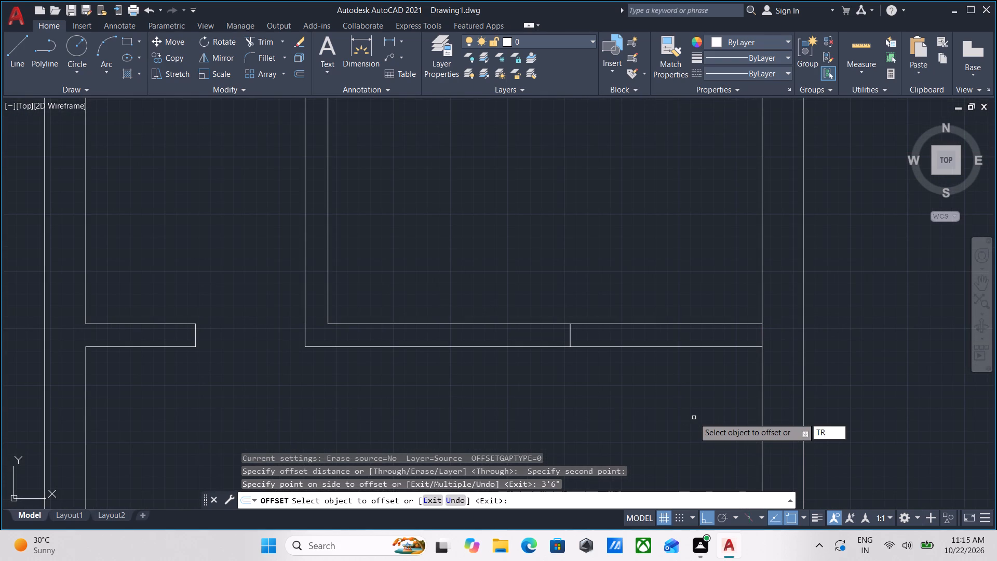
{"action": "key", "text": "Return"}
{"action": "left_click", "coordinate": [696, 409]}
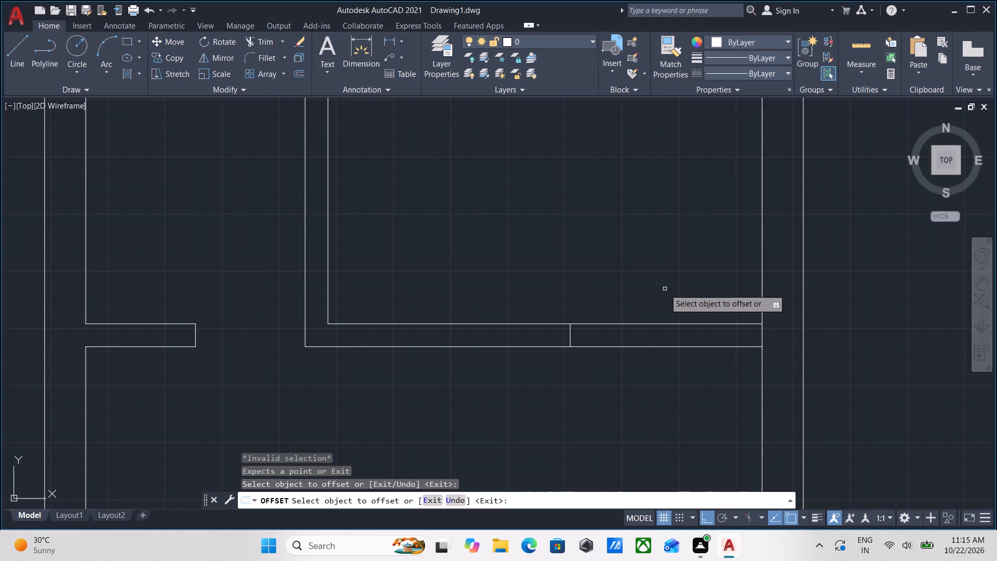
{"action": "key", "text": "Escape"}
{"action": "type", "text": "TR"}
{"action": "key", "text": "Return"}
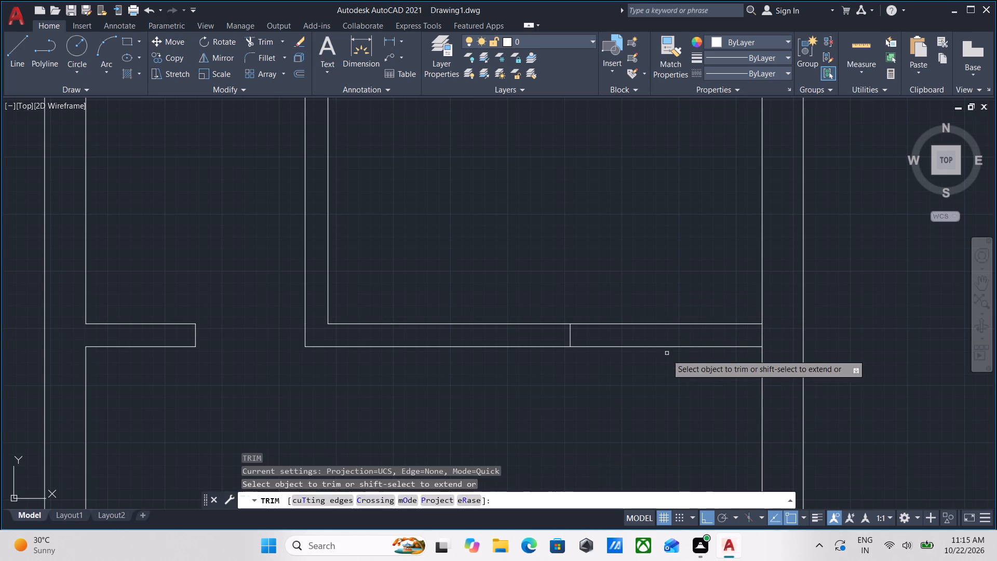
{"action": "left_click", "coordinate": [670, 382]}
{"action": "left_click", "coordinate": [674, 225]}
{"action": "scroll", "coordinate": [674, 225], "scroll_direction": "down", "scroll_amount": 2}
{"action": "middle_click_drag", "start_coordinate": [674, 225], "coordinate": [653, 240]}
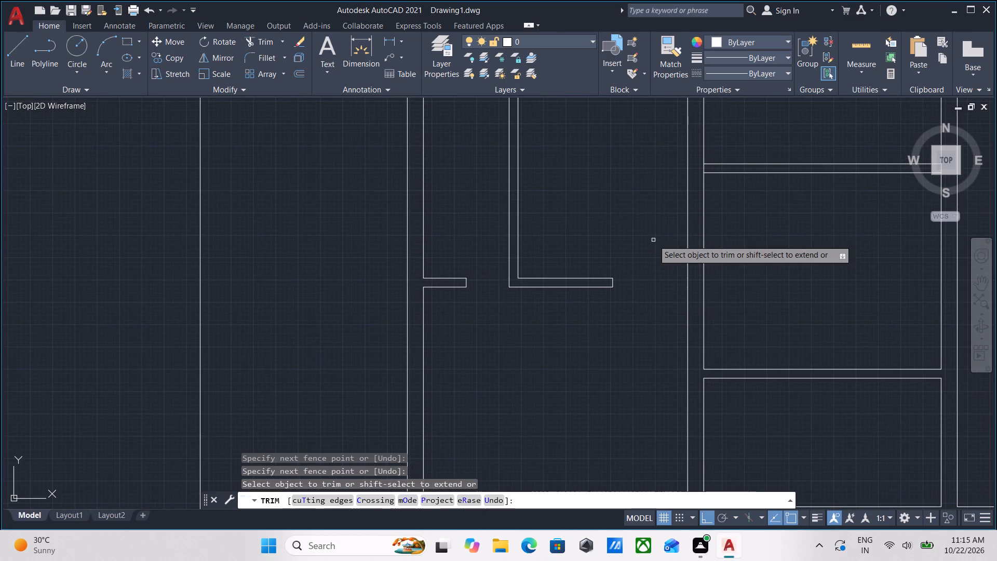
{"action": "key", "text": "Escape"}
Draw a jamb line across the central vertical wall, in line with the upper face of the right-hand rooms' lower dividing wall.
{"action": "key", "text": "l"}
{"action": "key", "text": "Return"}
{"action": "scroll", "coordinate": [704, 339], "scroll_direction": "up", "scroll_amount": 2}
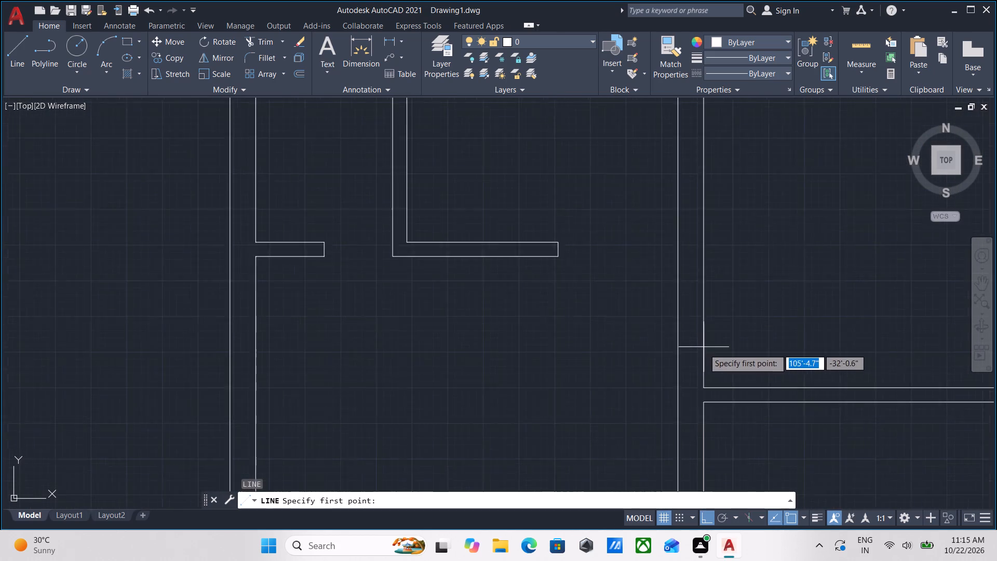
{"action": "left_click", "coordinate": [704, 411]}
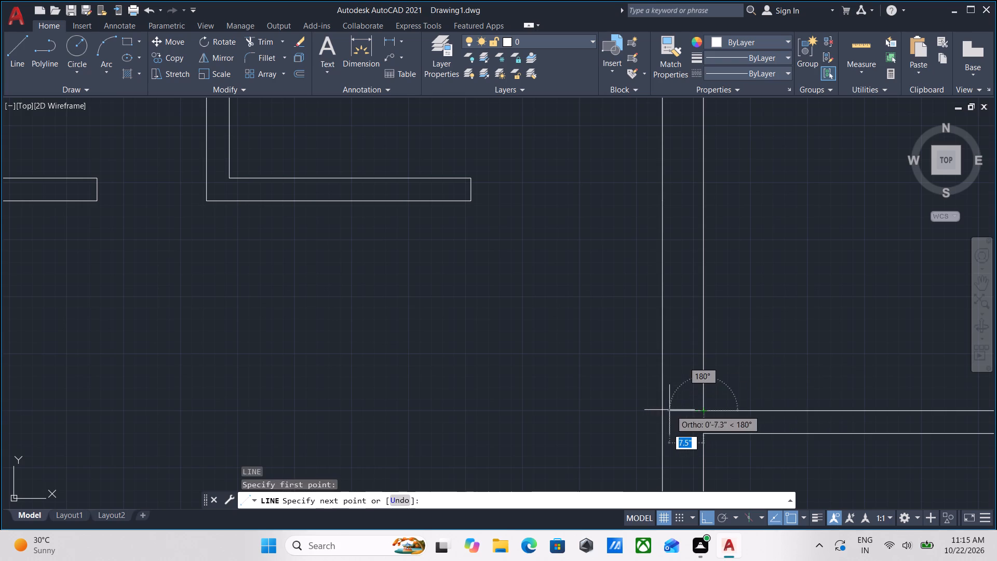
{"action": "left_click", "coordinate": [660, 410]}
{"action": "key", "text": "Escape"}
Offset the new jamb line 3' upward along the central vertical wall.
{"action": "left_click", "coordinate": [680, 430]}
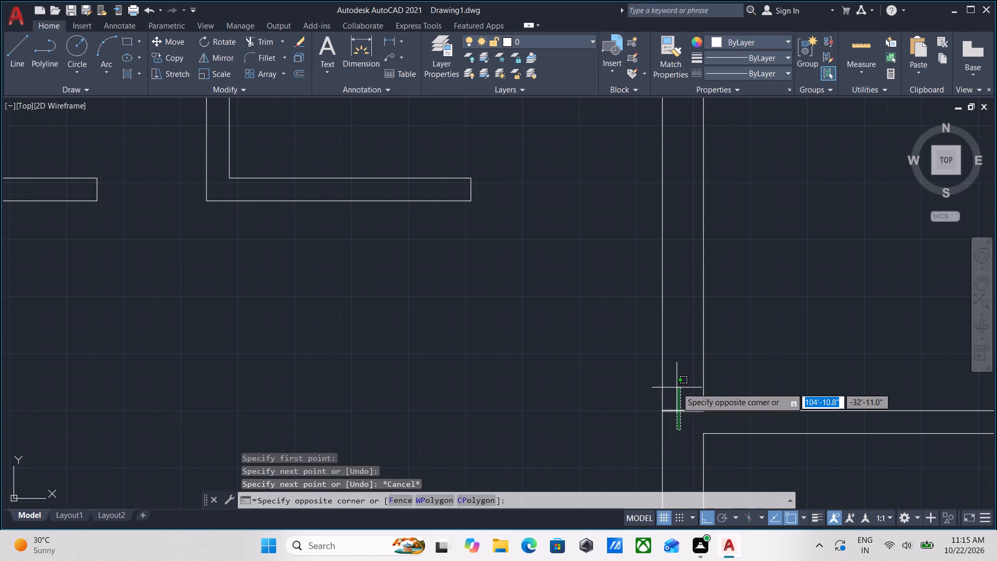
{"action": "left_click", "coordinate": [677, 388]}
{"action": "key", "text": "o"}
{"action": "key", "text": "Return"}
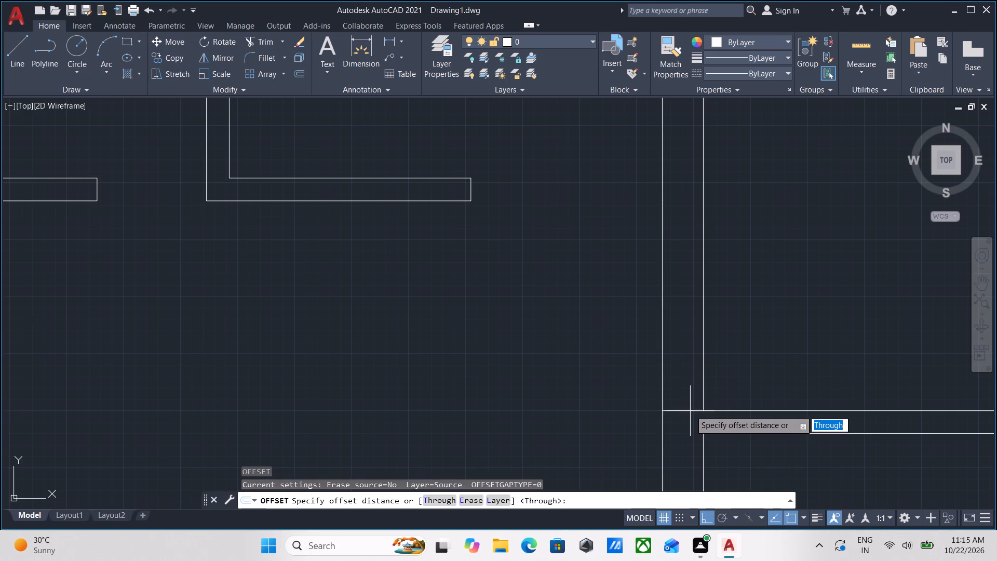
{"action": "left_click", "coordinate": [685, 410]}
{"action": "left_click", "coordinate": [680, 347]}
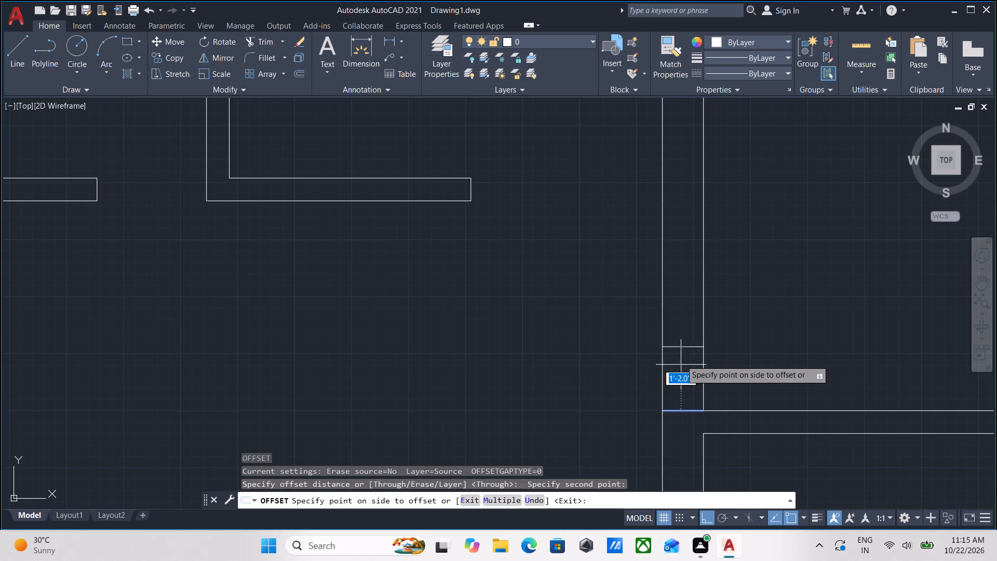
{"action": "type", "text": "3'"}
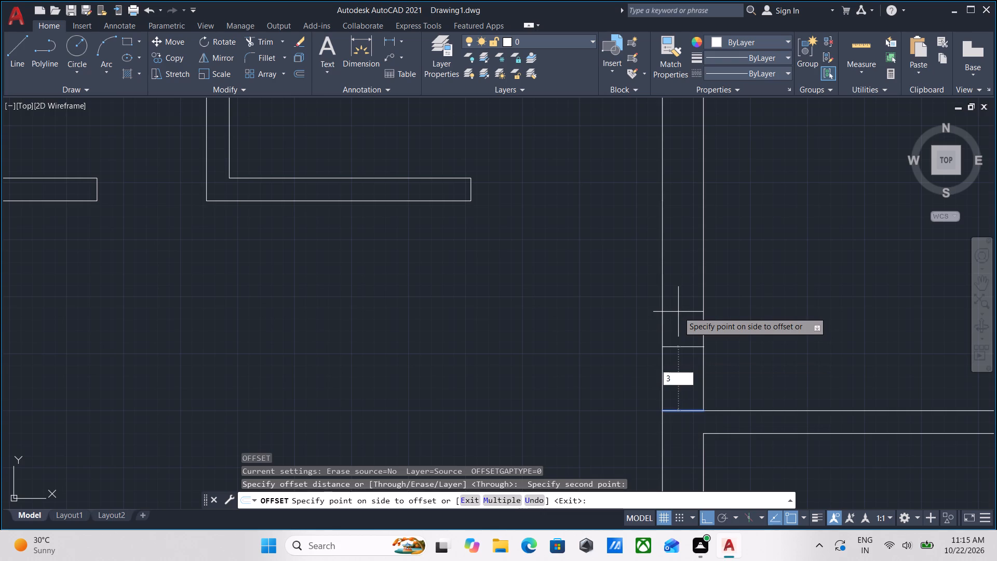
{"action": "key", "text": "Return"}
{"action": "scroll", "coordinate": [678, 312], "scroll_direction": "down", "scroll_amount": 2}
{"action": "middle_click_drag", "start_coordinate": [678, 312], "coordinate": [677, 362]}
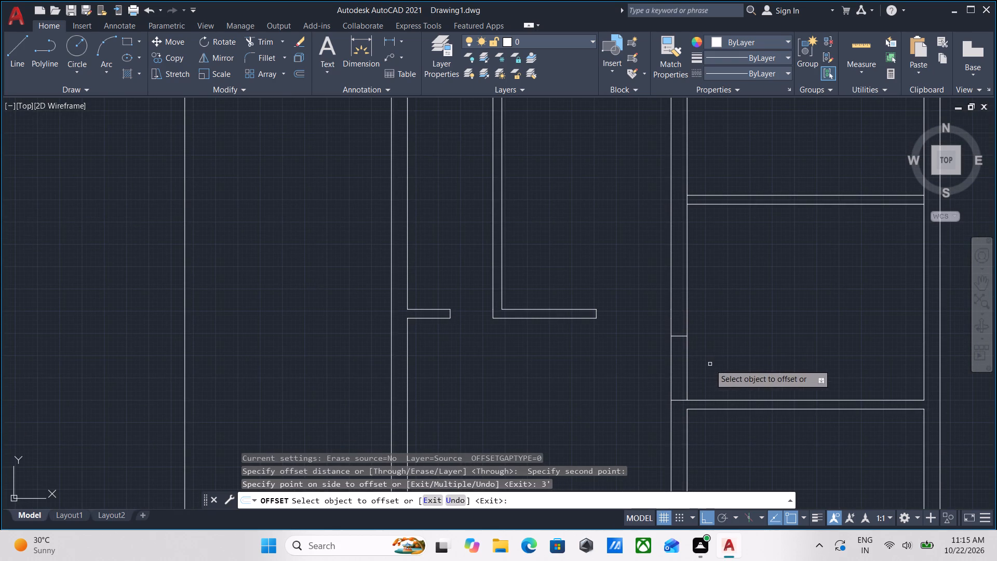
{"action": "key", "text": "Escape"}
Trim both faces of the central vertical wall between the two jamb lines to open the right-hand room's doorway.
{"action": "type", "text": "TR"}
{"action": "key", "text": "Return"}
{"action": "left_click", "coordinate": [720, 358]}
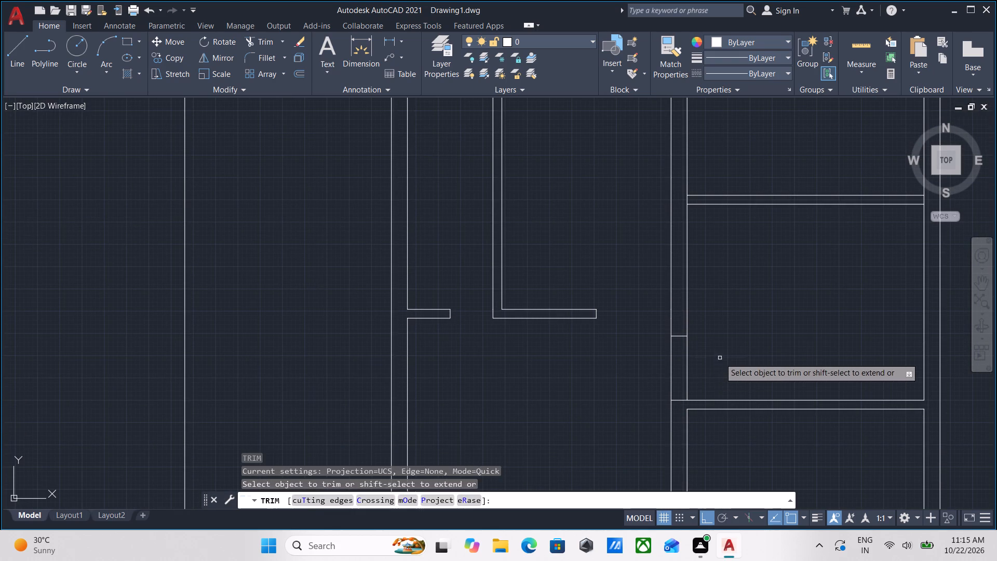
{"action": "left_click", "coordinate": [601, 360]}
{"action": "scroll", "coordinate": [645, 340], "scroll_direction": "down", "scroll_amount": 1}
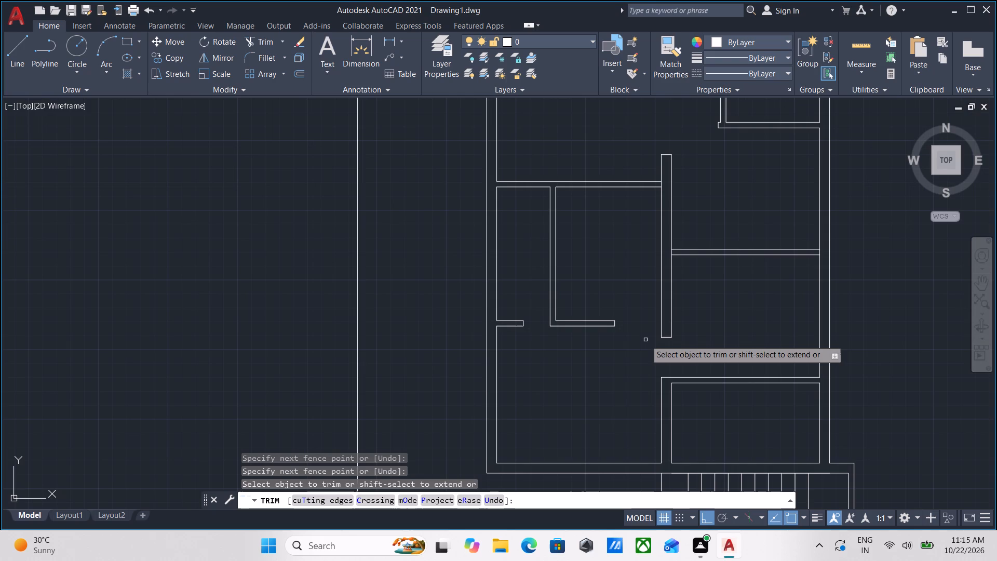
{"action": "scroll", "coordinate": [675, 345], "scroll_direction": "up", "scroll_amount": 2}
{"action": "key", "text": "Escape"}
Offset the upper jamb line of the central vertical wall's doorway 6" upward.
{"action": "middle_click_drag", "start_coordinate": [677, 350], "coordinate": [693, 391]}
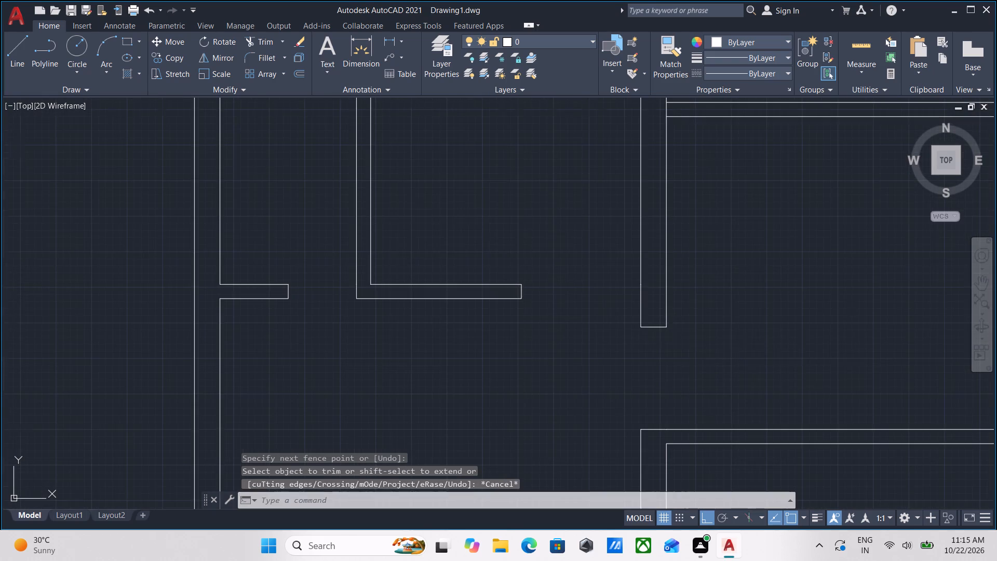
{"action": "middle_click_drag", "start_coordinate": [693, 391], "coordinate": [700, 446]}
{"action": "scroll", "coordinate": [700, 446], "scroll_direction": "up", "scroll_amount": 2}
{"action": "left_click", "coordinate": [662, 420]}
{"action": "left_click", "coordinate": [648, 365]}
{"action": "middle_click_drag", "start_coordinate": [648, 365], "coordinate": [653, 425]}
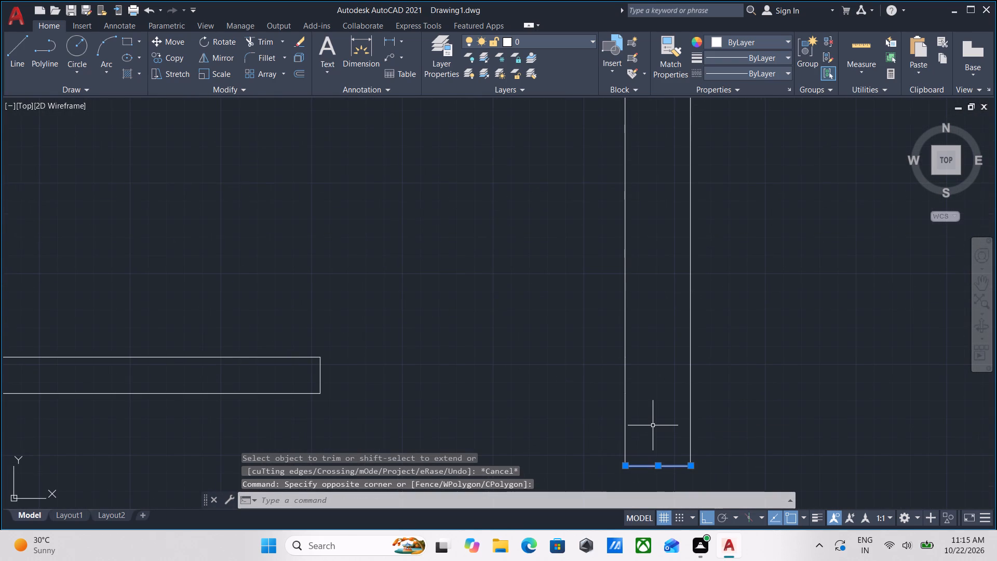
{"action": "key", "text": "o"}
{"action": "key", "text": "Return"}
{"action": "left_click", "coordinate": [659, 468]}
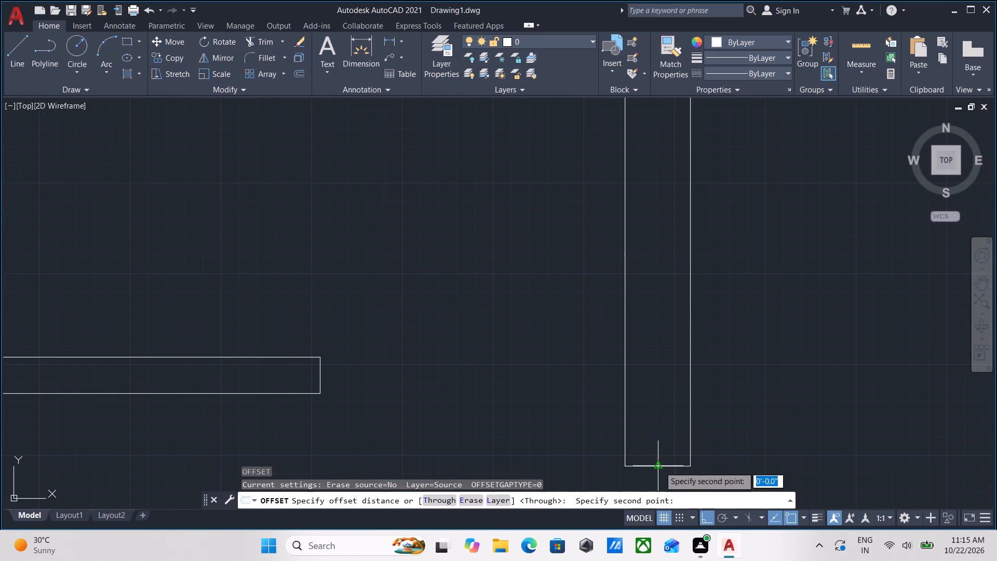
{"action": "left_click", "coordinate": [663, 411]}
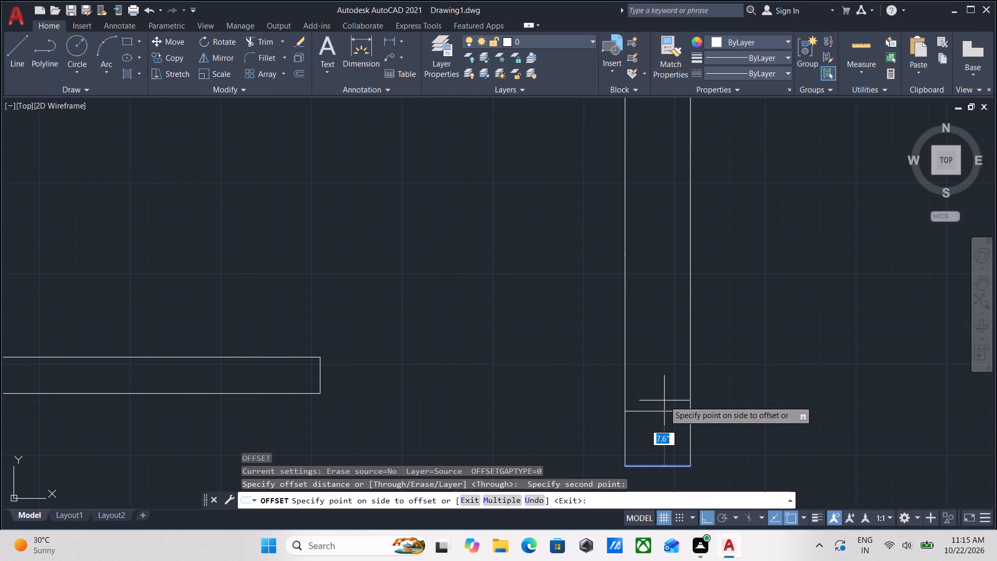
{"action": "key", "text": "6"}
{"action": "key", "text": "shift+quotedbl"}
{"action": "key", "text": "Return"}
Trim away the central vertical wall's 6" end piece below the newly offset jamb line, including both faces and the old jamb line.
{"action": "scroll", "coordinate": [664, 400], "scroll_direction": "down", "scroll_amount": 3}
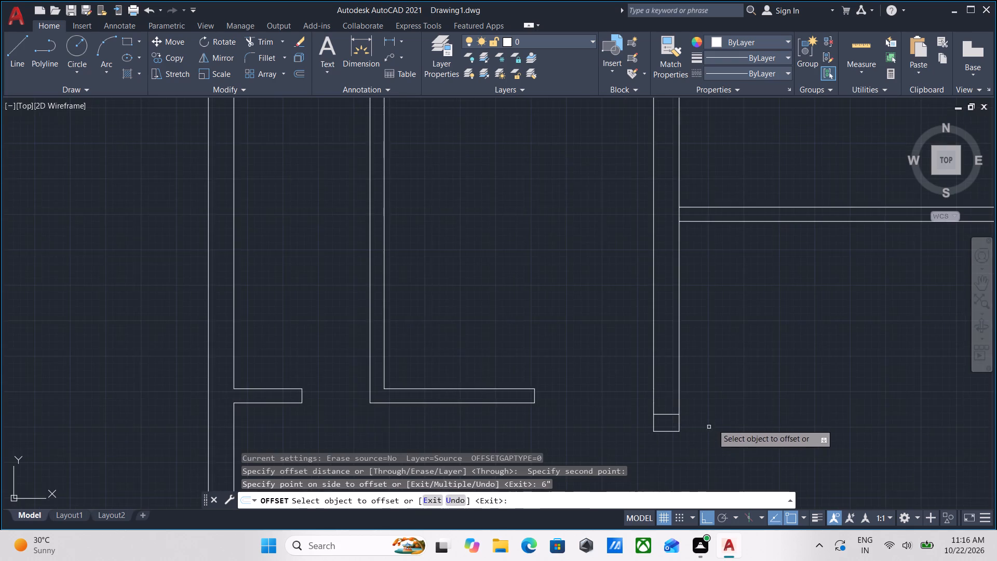
{"action": "scroll", "coordinate": [715, 422], "scroll_direction": "up", "scroll_amount": 2}
{"action": "type", "text": "TR"}
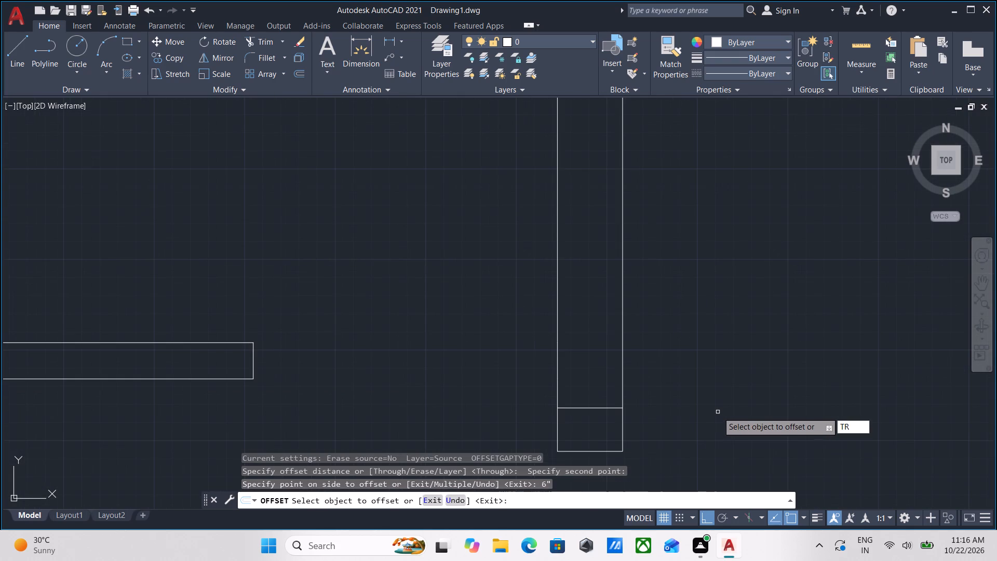
{"action": "key", "text": "Return"}
{"action": "left_click", "coordinate": [643, 423]}
{"action": "key", "text": "Escape"}
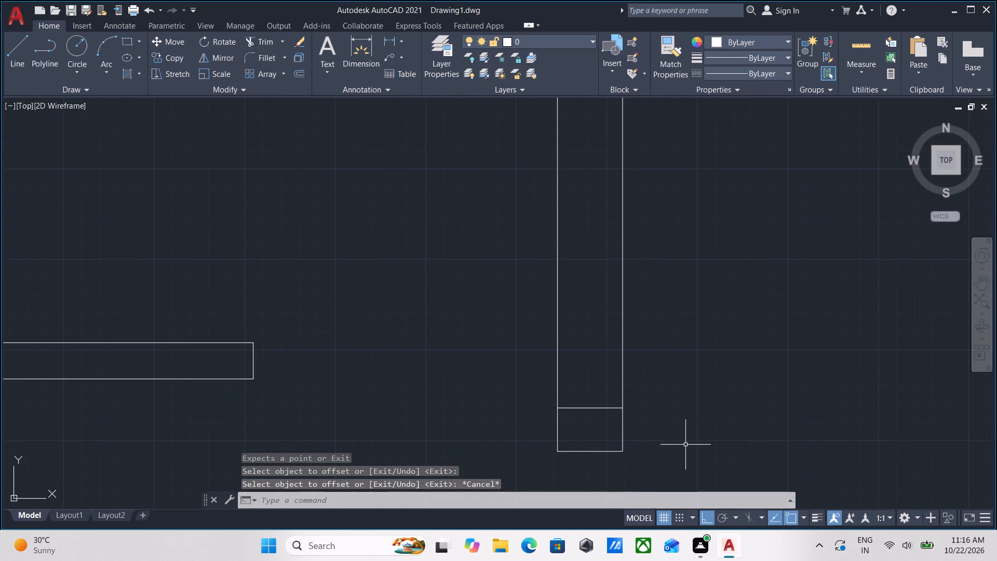
{"action": "type", "text": "TR"}
{"action": "key", "text": "Return"}
{"action": "left_click", "coordinate": [679, 439]}
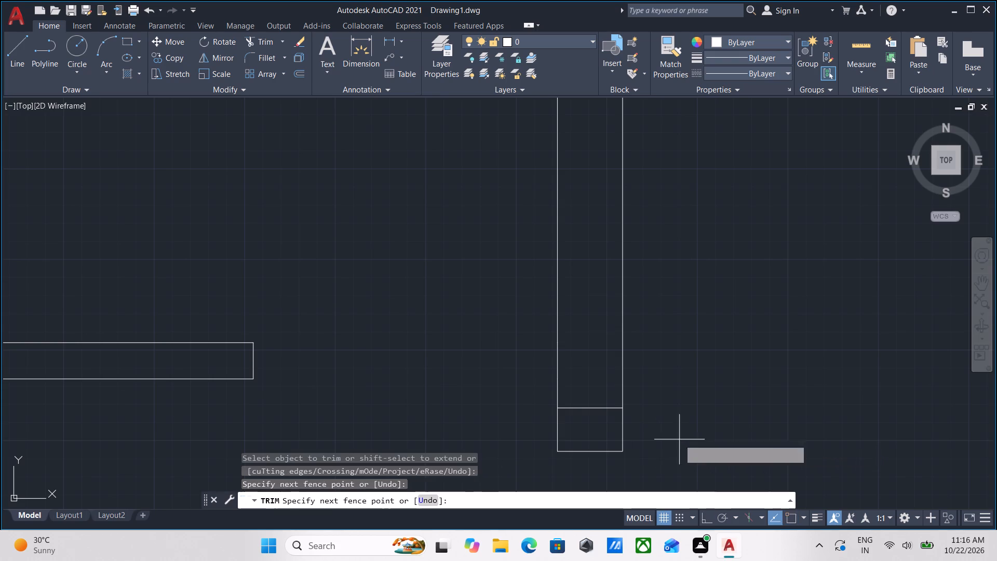
{"action": "left_click", "coordinate": [455, 419]}
{"action": "left_click", "coordinate": [597, 462]}
{"action": "left_click", "coordinate": [580, 443]}
{"action": "scroll", "coordinate": [580, 443], "scroll_direction": "down", "scroll_amount": 1}
{"action": "middle_click_drag", "start_coordinate": [580, 443], "coordinate": [589, 436]}
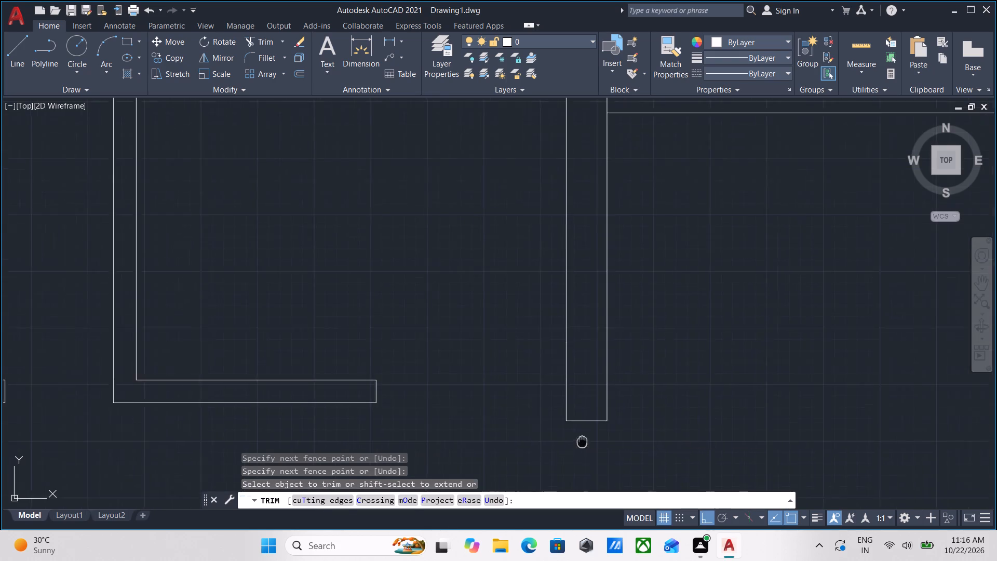
{"action": "middle_click_drag", "start_coordinate": [589, 436], "coordinate": [644, 407]}
{"action": "scroll", "coordinate": [648, 404], "scroll_direction": "down", "scroll_amount": 3}
{"action": "key", "text": "Escape"}
Draw a jamb line across the central vertical wall, in line with the lower face of the right-hand rooms' lower dividing wall.
{"action": "scroll", "coordinate": [681, 413], "scroll_direction": "down", "scroll_amount": 1}
{"action": "middle_click_drag", "start_coordinate": [681, 413], "coordinate": [692, 380]}
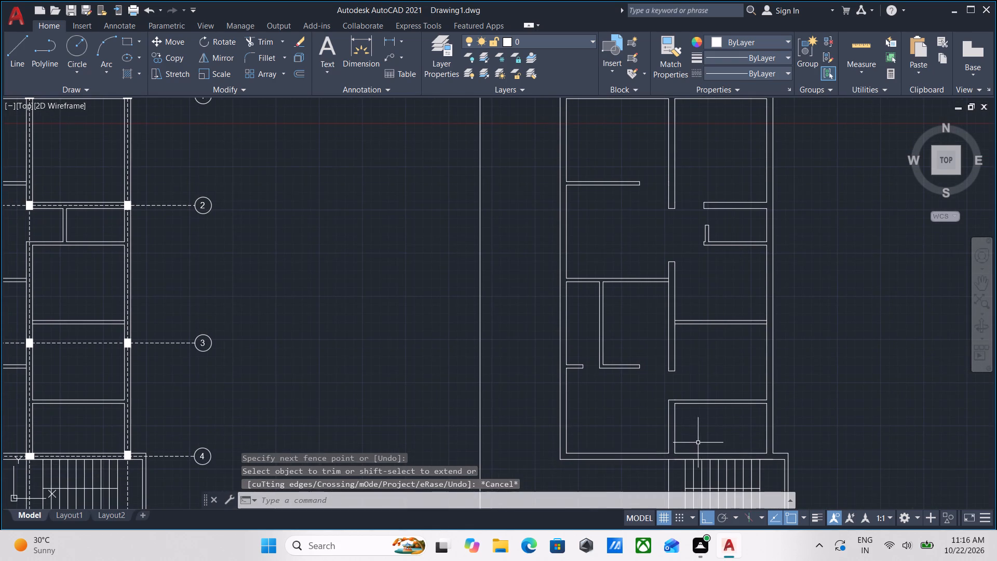
{"action": "scroll", "coordinate": [698, 443], "scroll_direction": "up", "scroll_amount": 2}
{"action": "middle_click_drag", "start_coordinate": [656, 401], "coordinate": [704, 416]}
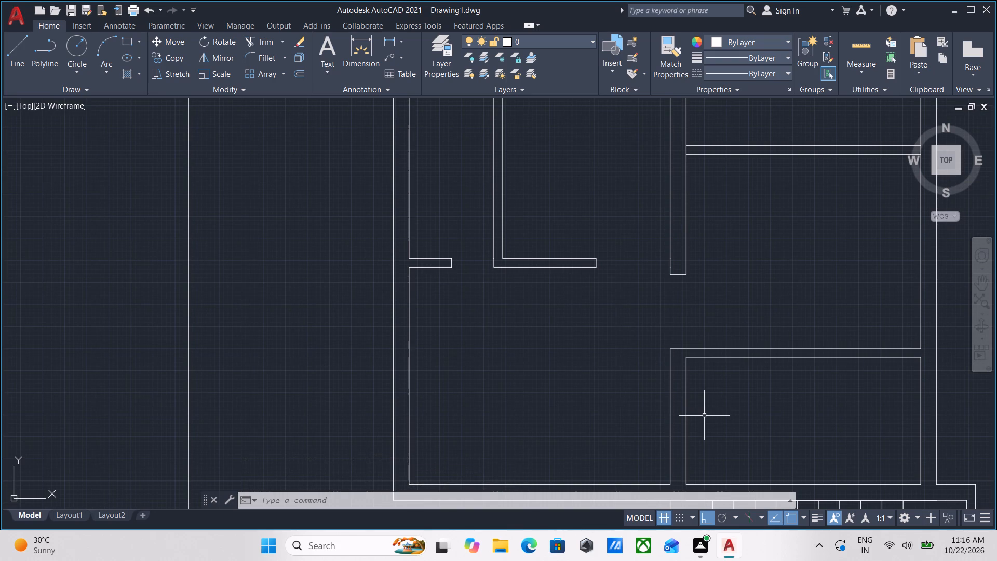
{"action": "key", "text": "l"}
{"action": "key", "text": "Return"}
{"action": "scroll", "coordinate": [688, 377], "scroll_direction": "up", "scroll_amount": 2}
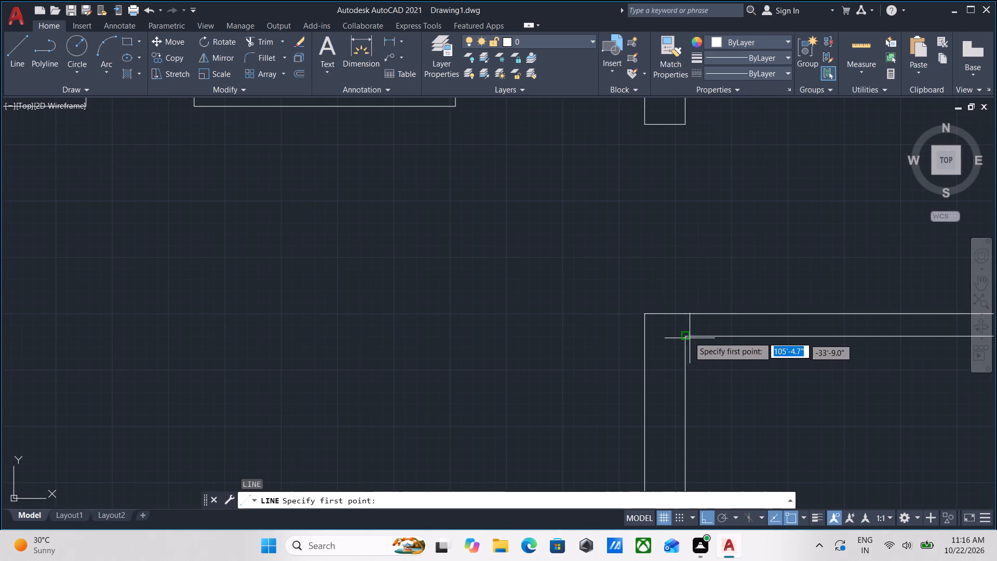
{"action": "left_click", "coordinate": [686, 333]}
{"action": "left_click", "coordinate": [644, 336]}
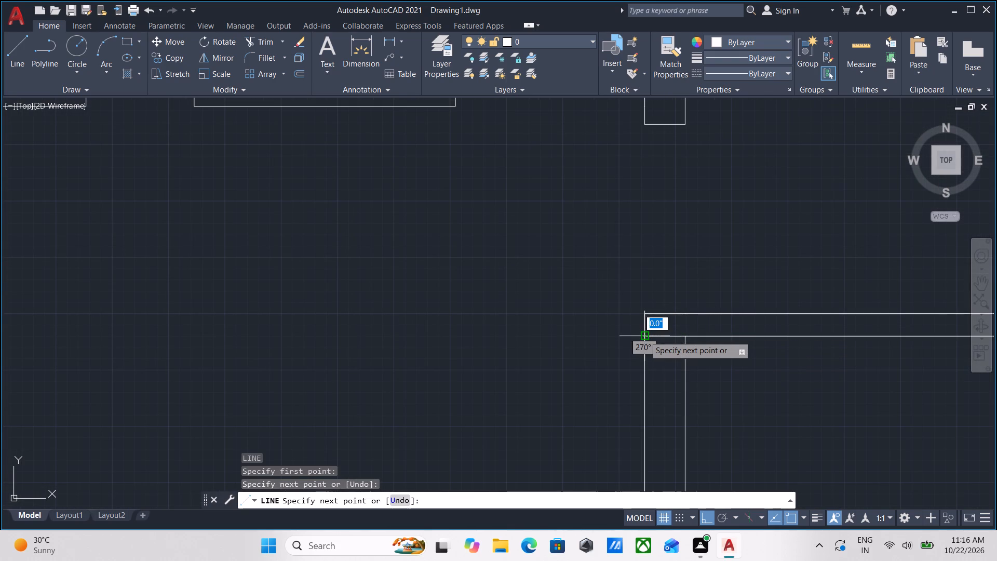
{"action": "key", "text": "Escape"}
Offset the new jamb line 3' downward along the vertical wall of the bottom right-hand room.
{"action": "left_click", "coordinate": [670, 340]}
{"action": "left_click", "coordinate": [661, 328]}
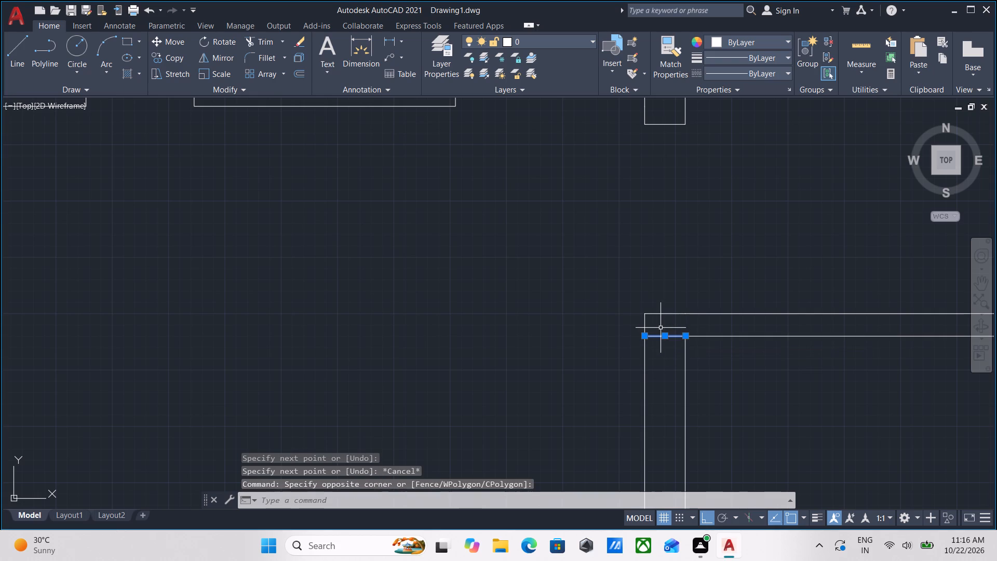
{"action": "key", "text": "o"}
{"action": "key", "text": "Return"}
{"action": "left_click", "coordinate": [667, 337]}
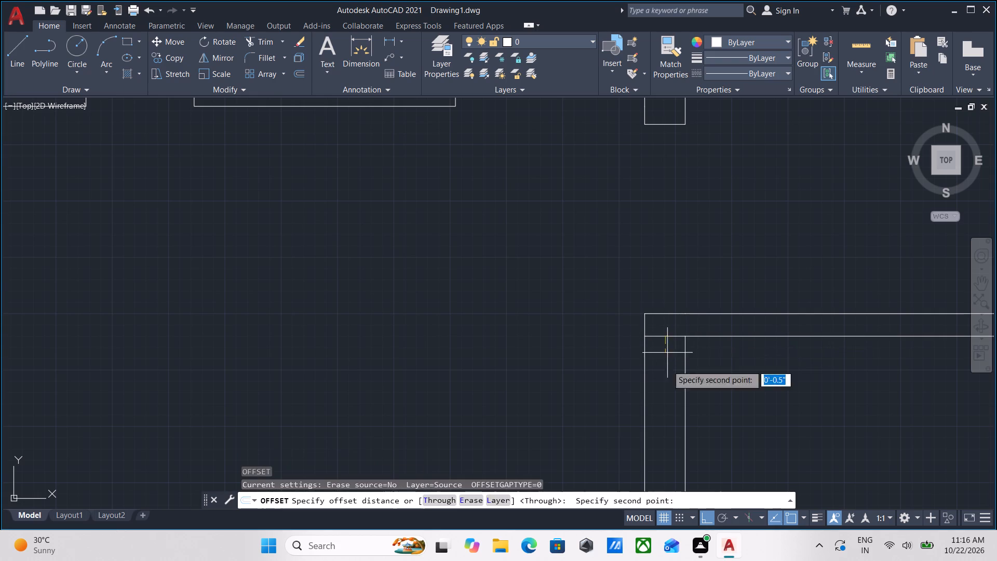
{"action": "left_click", "coordinate": [665, 399]}
{"action": "scroll", "coordinate": [678, 441], "scroll_direction": "down", "scroll_amount": 1}
{"action": "middle_click_drag", "start_coordinate": [678, 441], "coordinate": [678, 318]}
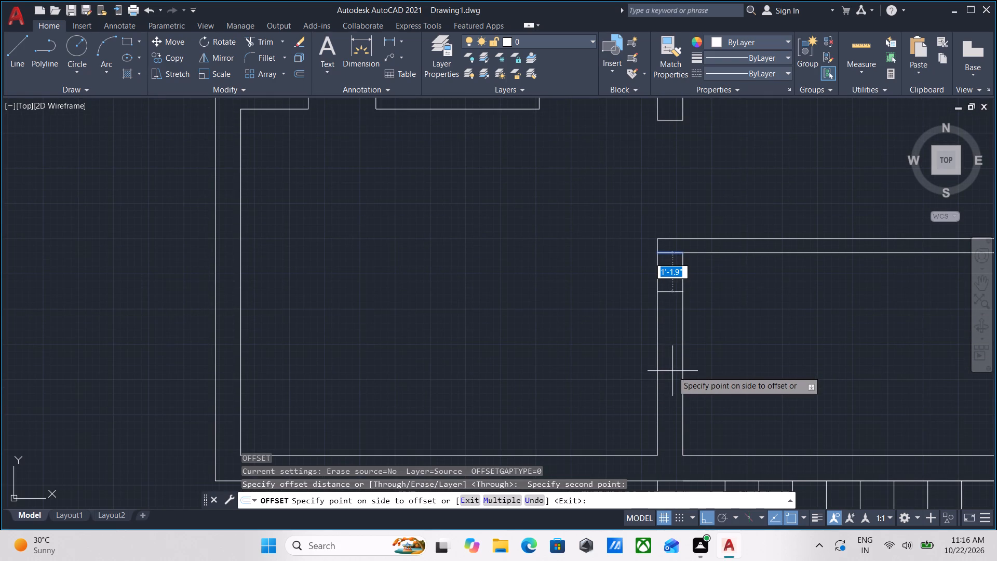
{"action": "type", "text": "3'"}
{"action": "key", "text": "Return"}
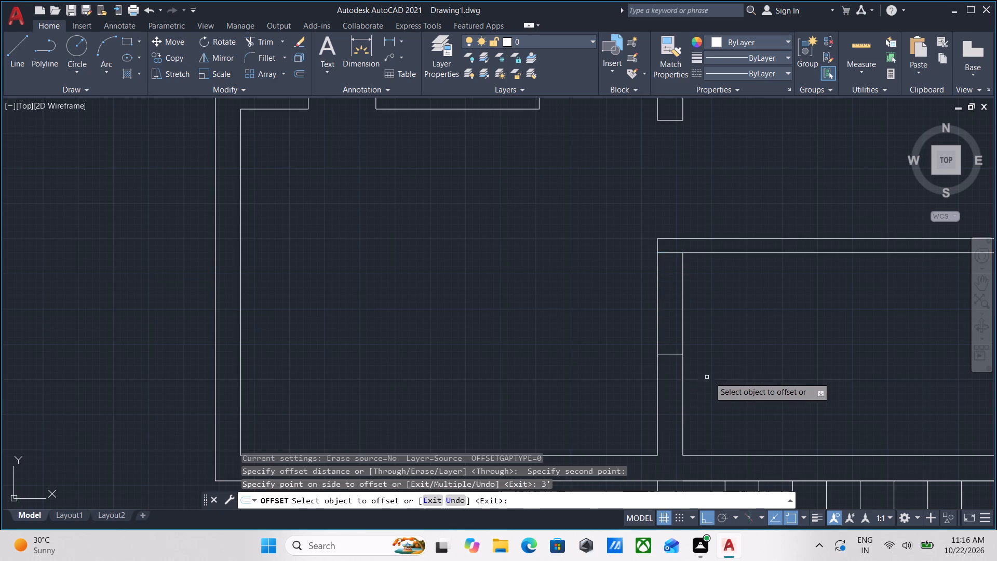
{"action": "scroll", "coordinate": [729, 375], "scroll_direction": "down", "scroll_amount": 2}
{"action": "middle_click_drag", "start_coordinate": [729, 375], "coordinate": [717, 399]}
{"action": "key", "text": "Escape"}
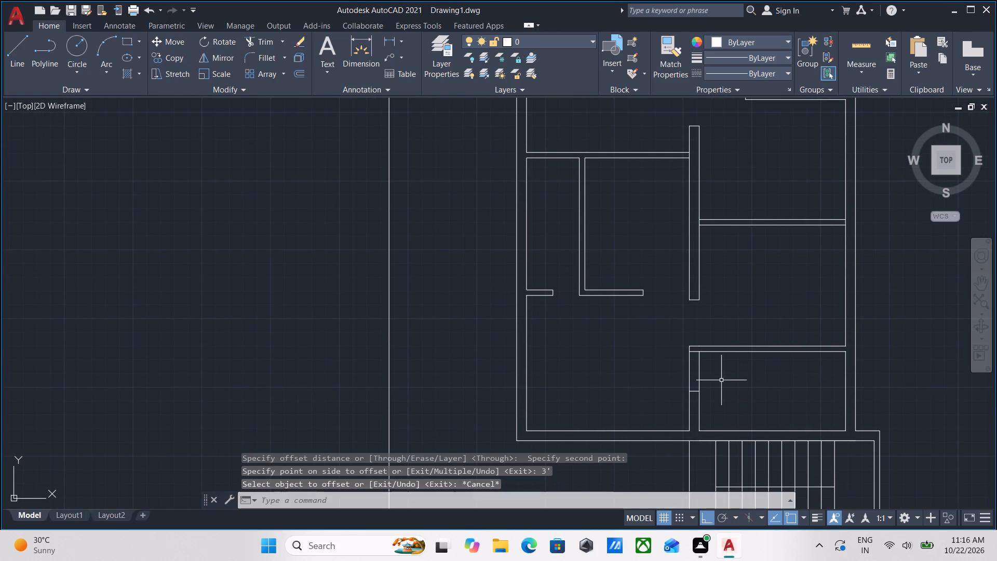
Trim both faces of the vertical wall between the two jamb lines to open the bottom right-hand room's doorway.
{"action": "type", "text": "TR"}
{"action": "key", "text": "Return"}
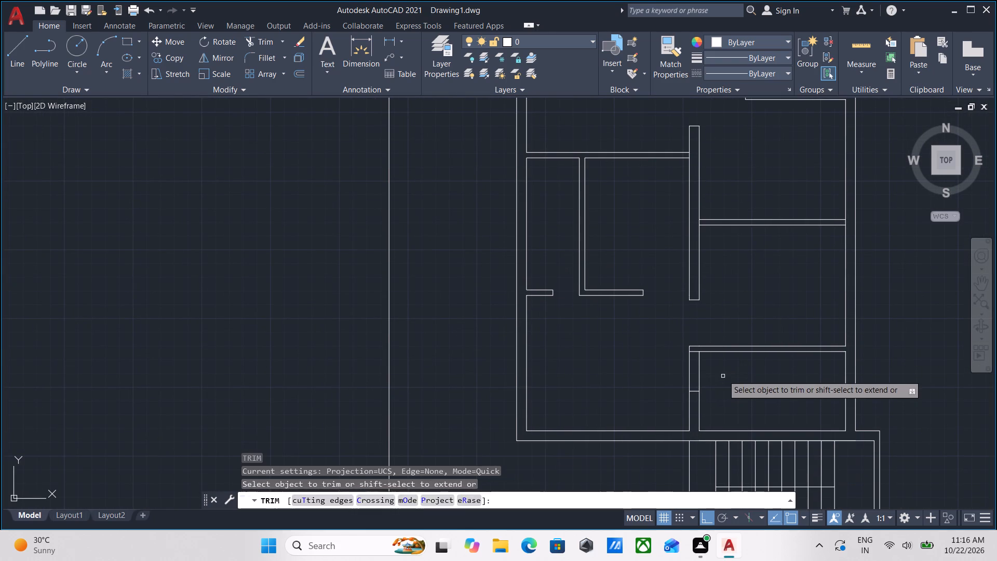
{"action": "left_click", "coordinate": [723, 374]}
{"action": "left_click", "coordinate": [595, 364]}
{"action": "scroll", "coordinate": [715, 366], "scroll_direction": "down", "scroll_amount": 2}
{"action": "middle_click_drag", "start_coordinate": [715, 366], "coordinate": [721, 368]}
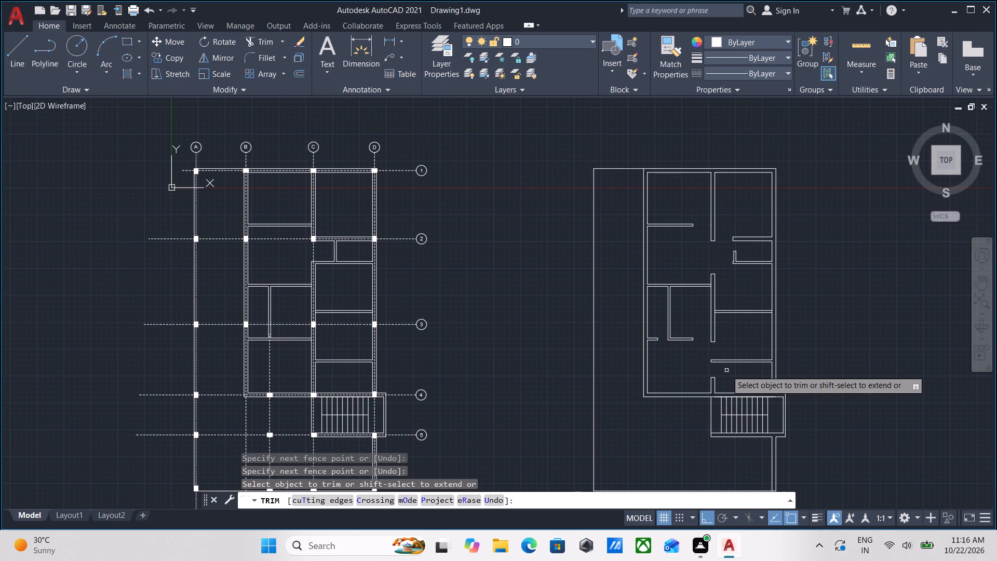
Examine the walls-only plan against the original grid plan, checking the room openings and wall junctions.
{"action": "scroll", "coordinate": [708, 379], "scroll_direction": "up", "scroll_amount": 2}
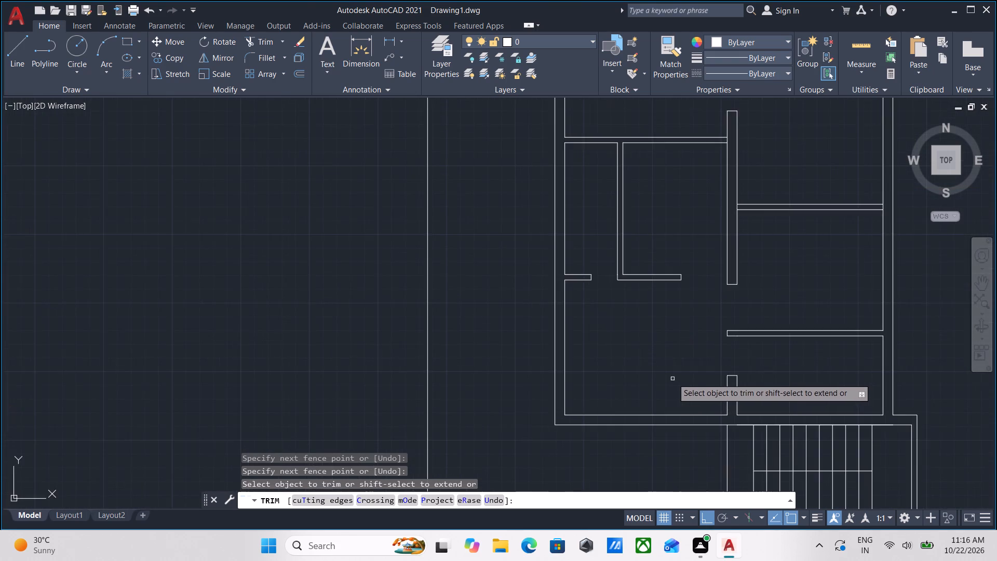
{"action": "scroll", "coordinate": [666, 351], "scroll_direction": "down", "scroll_amount": 2}
{"action": "middle_click_drag", "start_coordinate": [666, 351], "coordinate": [646, 361]}
{"action": "scroll", "coordinate": [646, 361], "scroll_direction": "up", "scroll_amount": 2}
{"action": "middle_click_drag", "start_coordinate": [646, 361], "coordinate": [646, 433]}
{"action": "scroll", "coordinate": [646, 433], "scroll_direction": "down", "scroll_amount": 2}
{"action": "middle_click_drag", "start_coordinate": [646, 433], "coordinate": [642, 456]}
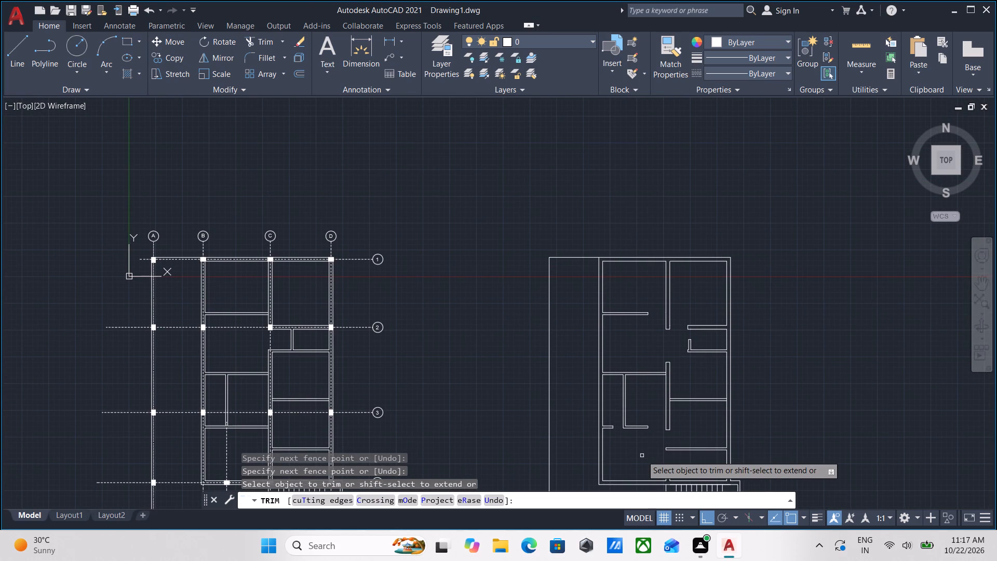
{"action": "middle_click_drag", "start_coordinate": [642, 456], "coordinate": [617, 385]}
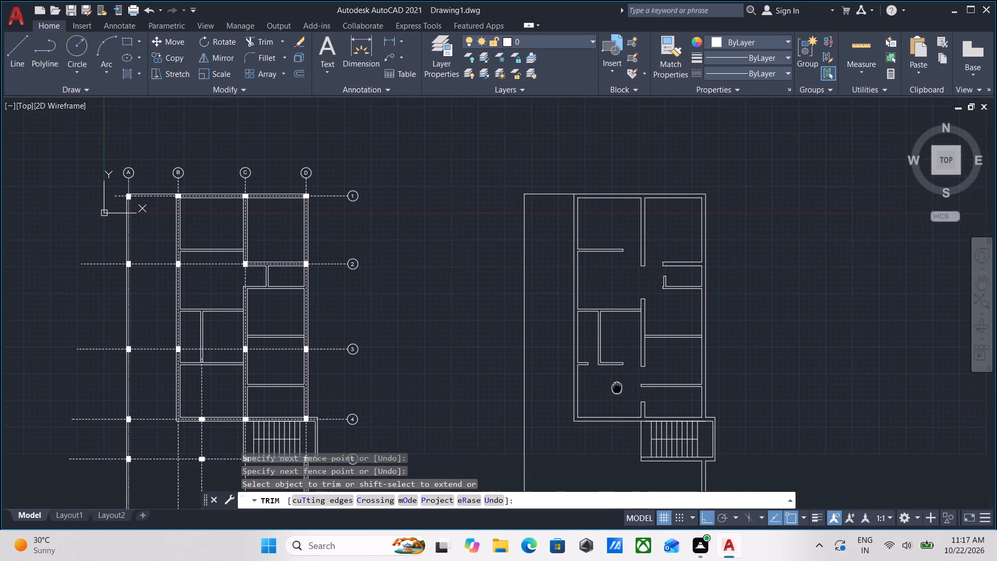
{"action": "middle_click_drag", "start_coordinate": [617, 385], "coordinate": [617, 382]}
{"action": "scroll", "coordinate": [619, 384], "scroll_direction": "up", "scroll_amount": 1}
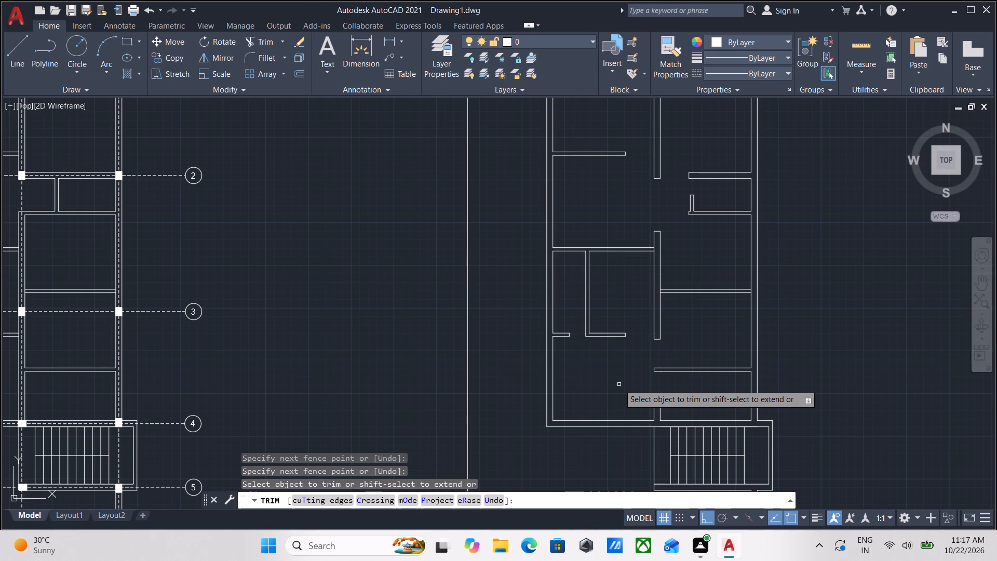
{"action": "scroll", "coordinate": [619, 384], "scroll_direction": "down", "scroll_amount": 2}
{"action": "middle_click_drag", "start_coordinate": [619, 384], "coordinate": [615, 346]}
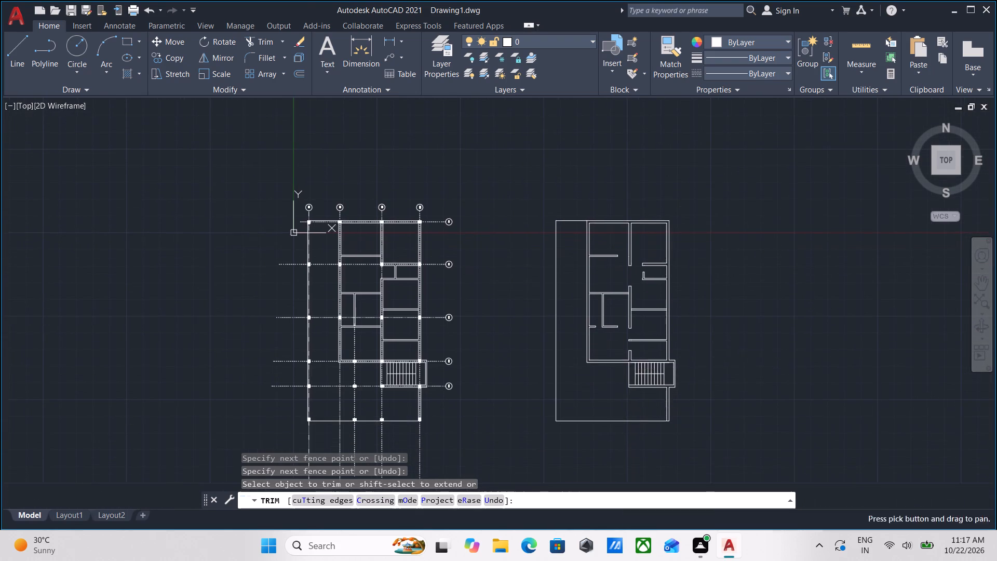
{"action": "scroll", "coordinate": [615, 346], "scroll_direction": "up", "scroll_amount": 2}
{"action": "middle_click_drag", "start_coordinate": [615, 346], "coordinate": [605, 395]}
{"action": "middle_click_drag", "start_coordinate": [605, 395], "coordinate": [609, 479]}
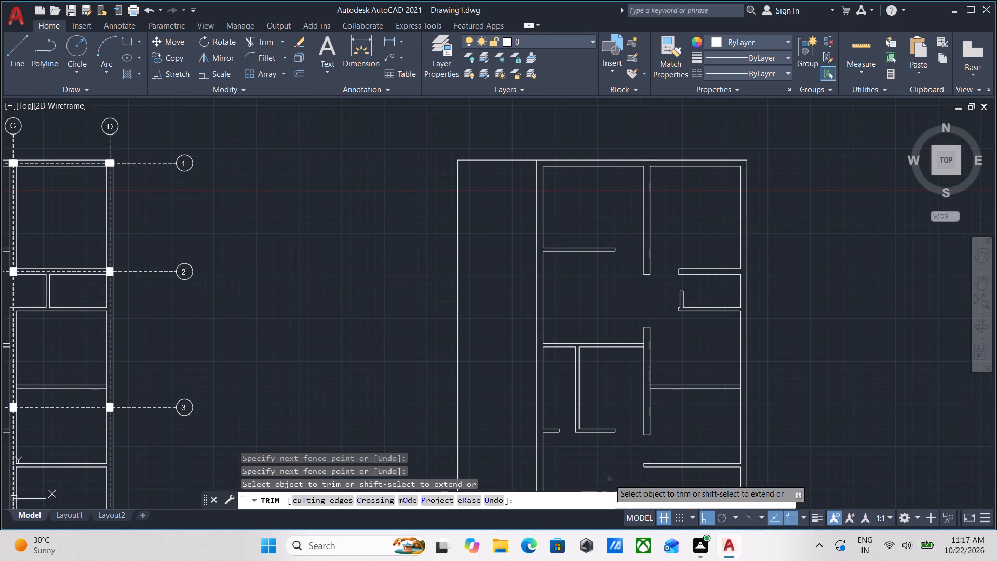
{"action": "middle_click_drag", "start_coordinate": [609, 479], "coordinate": [611, 418]}
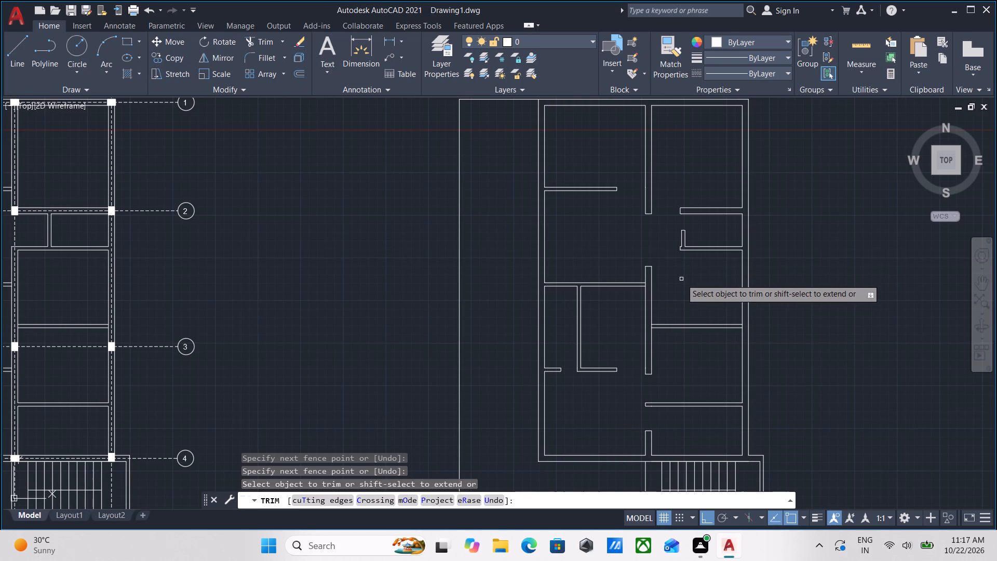
Trim the left face of the central vertical wall where the middle left-hand horizontal partition joins it.
{"action": "middle_click_drag", "start_coordinate": [681, 279], "coordinate": [688, 348]}
{"action": "type", "text": "TR"}
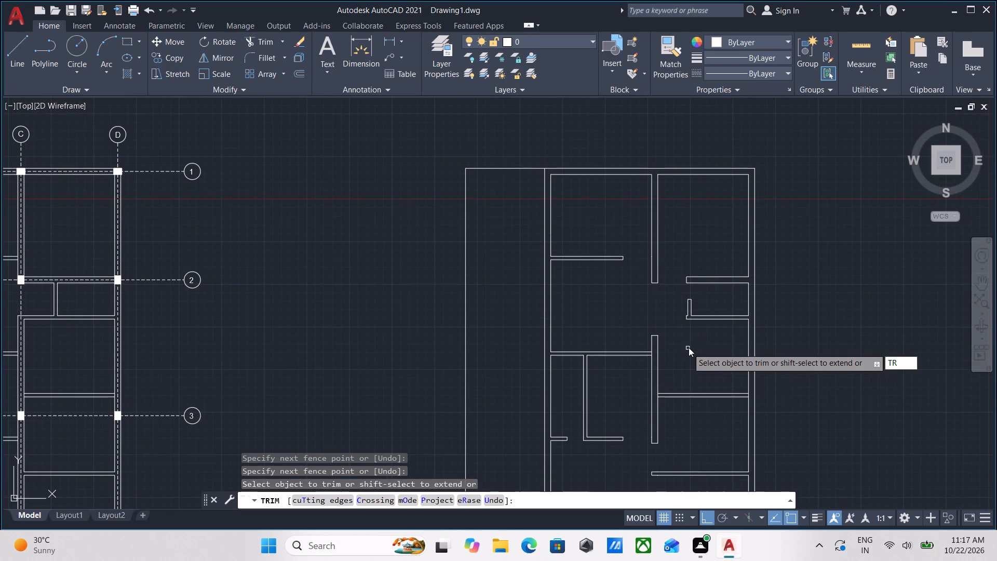
{"action": "key", "text": "Return"}
{"action": "scroll", "coordinate": [638, 348], "scroll_direction": "up", "scroll_amount": 6}
{"action": "left_click", "coordinate": [702, 354]}
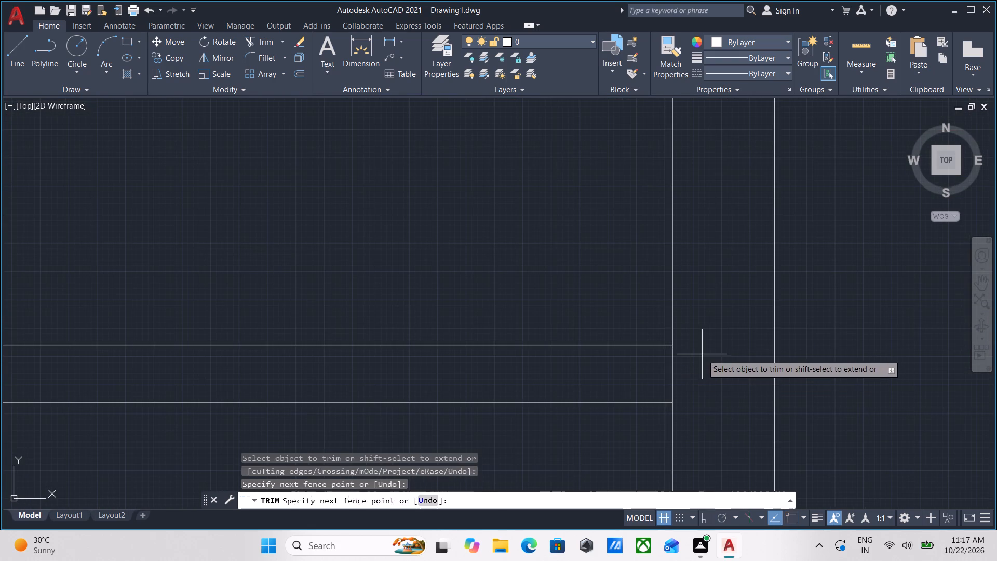
{"action": "left_click", "coordinate": [587, 370]}
{"action": "scroll", "coordinate": [587, 370], "scroll_direction": "down", "scroll_amount": 2}
{"action": "key", "text": "Escape"}
Examine the walls-only plan from the upper rooms down to the staircase for walls that still need openings.
{"action": "scroll", "coordinate": [589, 364], "scroll_direction": "down", "scroll_amount": 3}
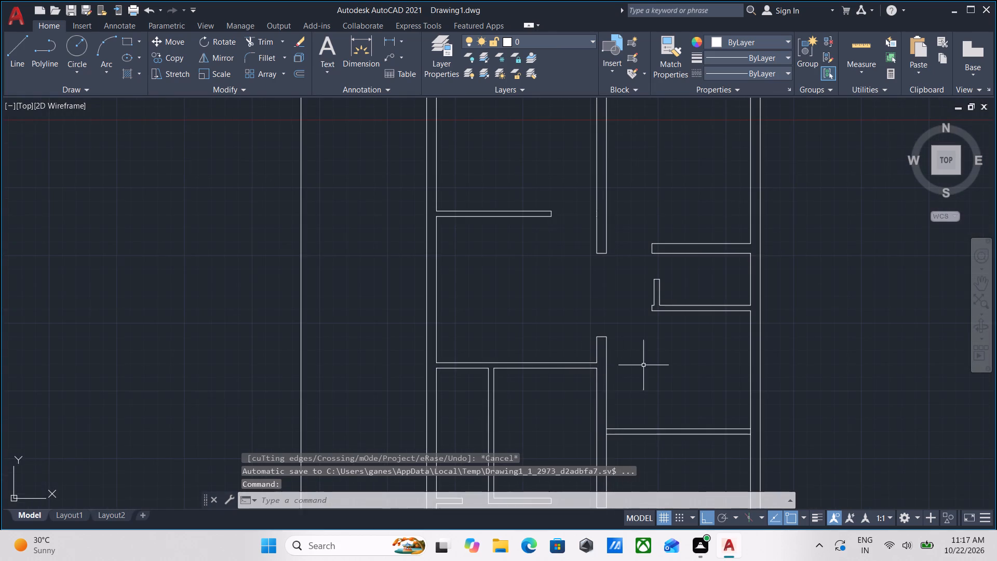
{"action": "middle_click_drag", "start_coordinate": [654, 362], "coordinate": [652, 383]}
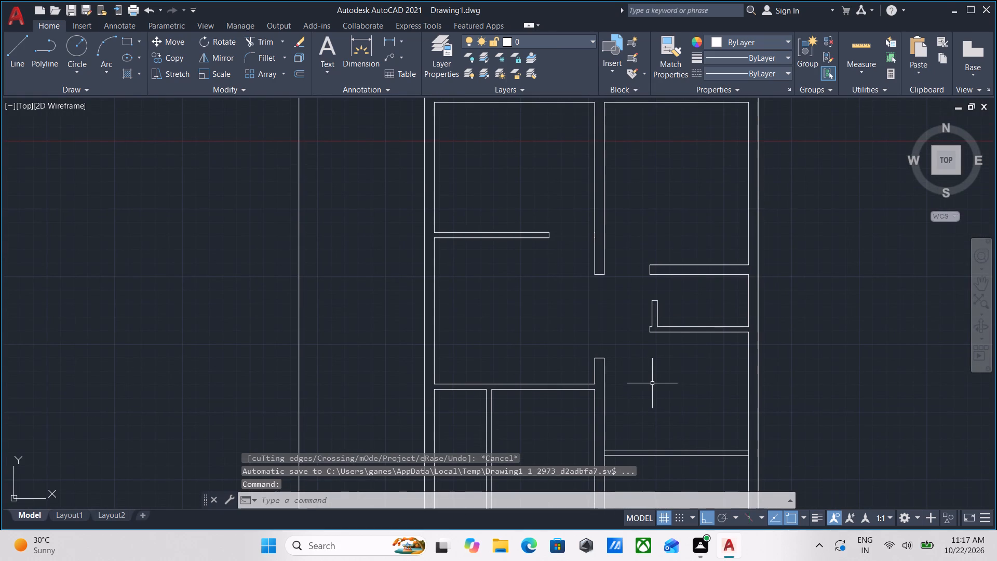
{"action": "scroll", "coordinate": [652, 383], "scroll_direction": "down", "scroll_amount": 1}
{"action": "middle_click_drag", "start_coordinate": [652, 383], "coordinate": [636, 403]}
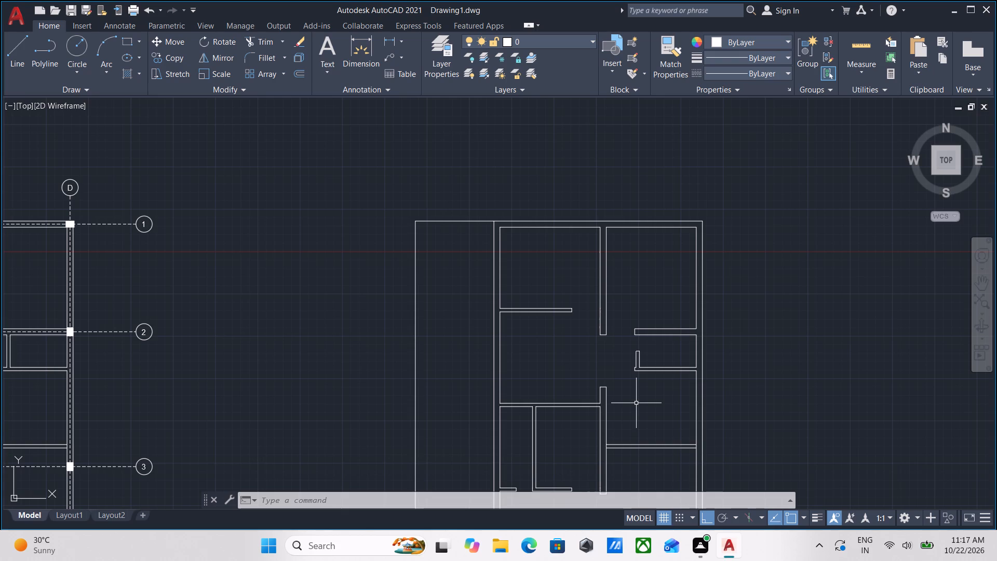
{"action": "scroll", "coordinate": [654, 391], "scroll_direction": "down", "scroll_amount": 2}
{"action": "middle_click_drag", "start_coordinate": [639, 372], "coordinate": [625, 315]}
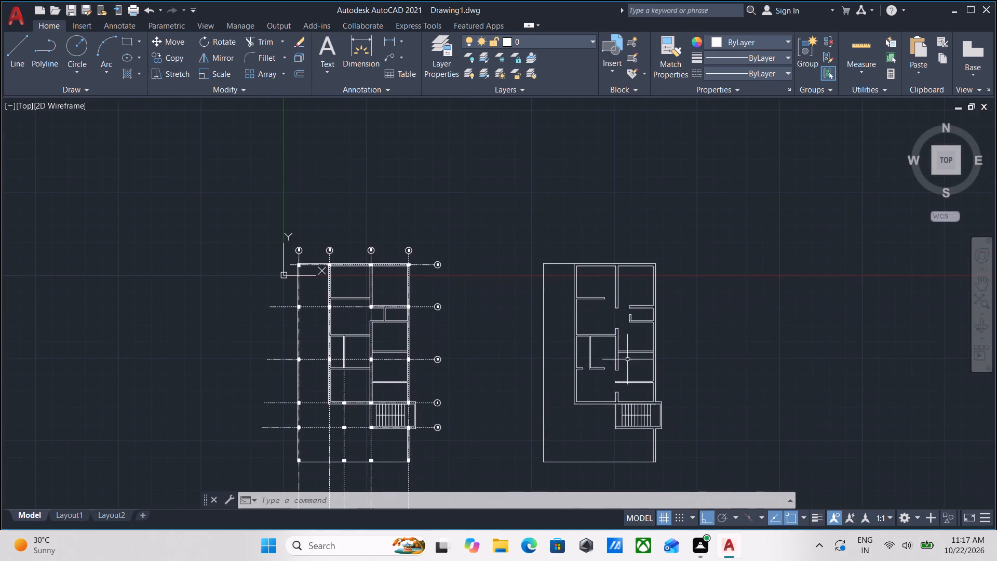
{"action": "scroll", "coordinate": [623, 398], "scroll_direction": "up", "scroll_amount": 2}
{"action": "middle_click_drag", "start_coordinate": [605, 393], "coordinate": [605, 358]}
{"action": "scroll", "coordinate": [592, 366], "scroll_direction": "up", "scroll_amount": 2}
{"action": "scroll", "coordinate": [580, 372], "scroll_direction": "down", "scroll_amount": 1}
{"action": "middle_click_drag", "start_coordinate": [577, 372], "coordinate": [613, 414]}
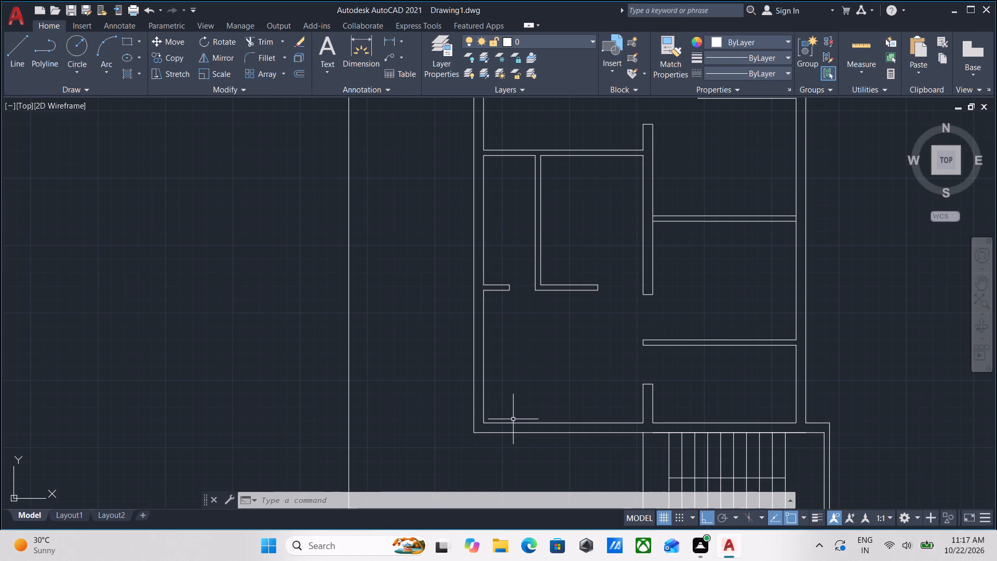
Draw a line across the left outer wall at the bottom left-hand room's lower corner, level with the bottom wall's inner face.
{"action": "scroll", "coordinate": [485, 418], "scroll_direction": "up", "scroll_amount": 1}
{"action": "middle_click_drag", "start_coordinate": [485, 418], "coordinate": [497, 439]}
{"action": "key", "text": "l"}
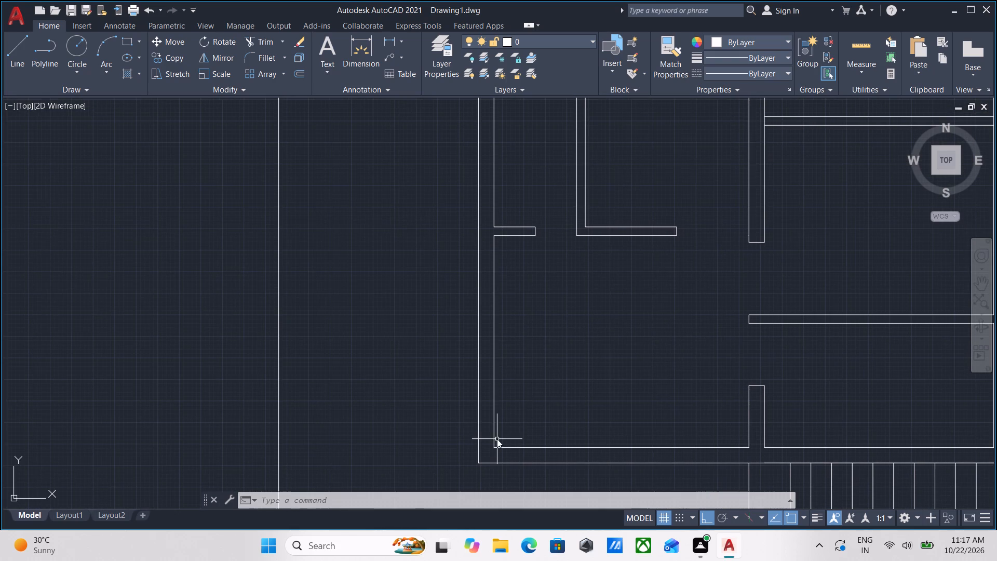
{"action": "key", "text": "Return"}
{"action": "scroll", "coordinate": [488, 447], "scroll_direction": "up", "scroll_amount": 1}
{"action": "left_click", "coordinate": [498, 445]}
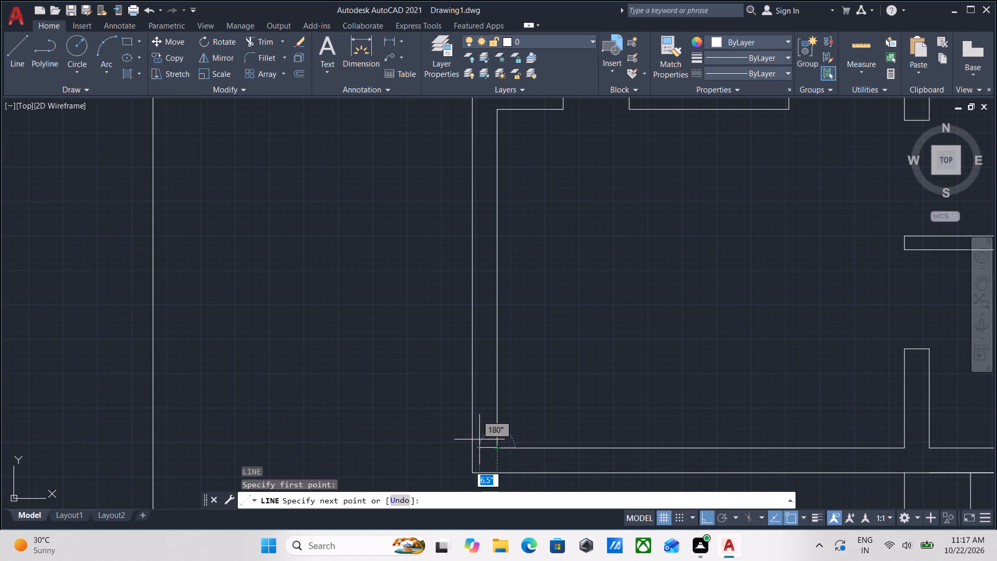
{"action": "left_click", "coordinate": [471, 449]}
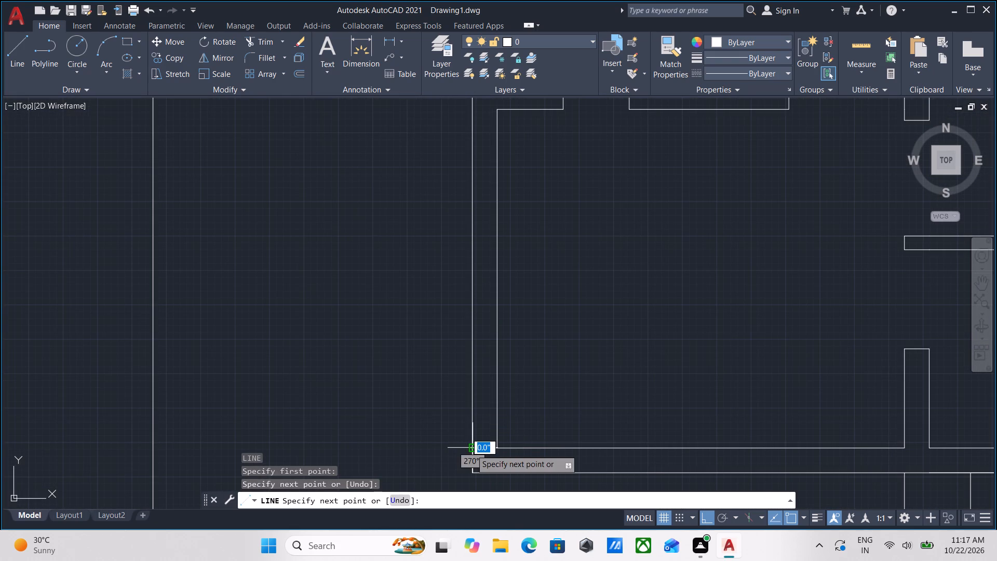
{"action": "key", "text": "Escape"}
Offset the line across the left outer wall 4' upward from the bottom left-hand room's lower corner.
{"action": "scroll", "coordinate": [492, 458], "scroll_direction": "up", "scroll_amount": 2}
{"action": "left_click", "coordinate": [488, 455]}
{"action": "left_click", "coordinate": [476, 410]}
{"action": "middle_click_drag", "start_coordinate": [476, 408], "coordinate": [496, 440]}
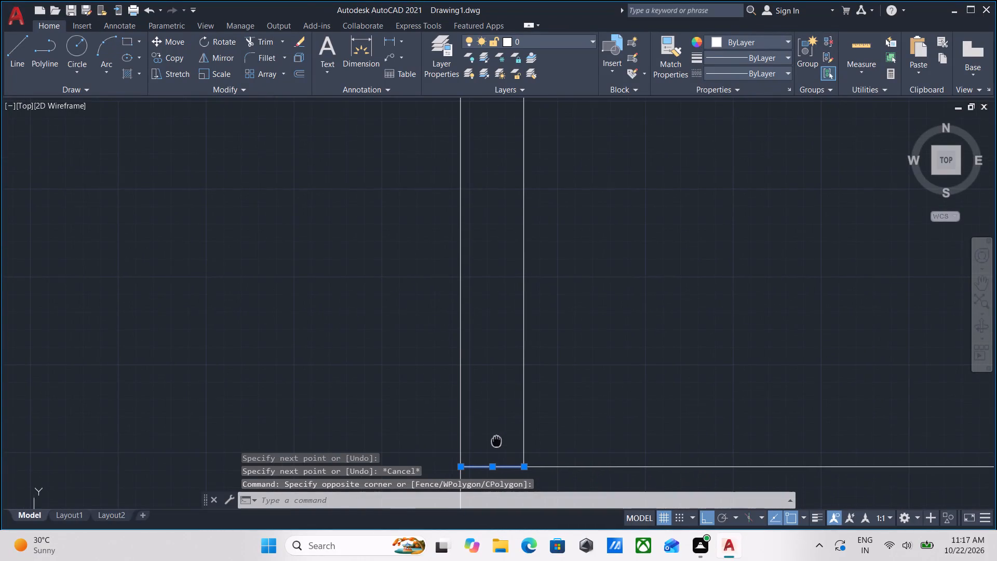
{"action": "key", "text": "o"}
{"action": "key", "text": "Return"}
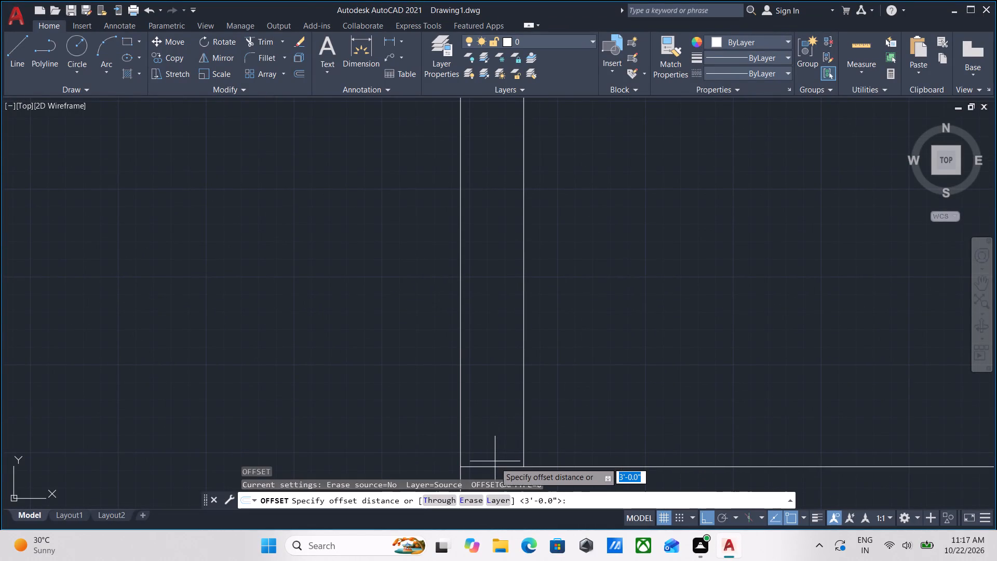
{"action": "left_click", "coordinate": [494, 466]}
{"action": "left_click", "coordinate": [495, 345]}
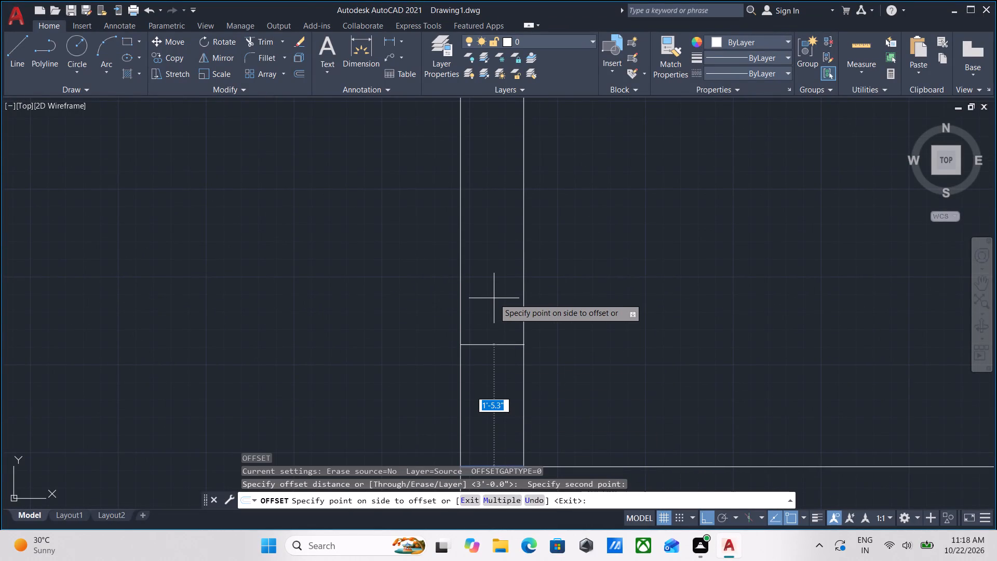
{"action": "type", "text": "4'"}
{"action": "key", "text": "Return"}
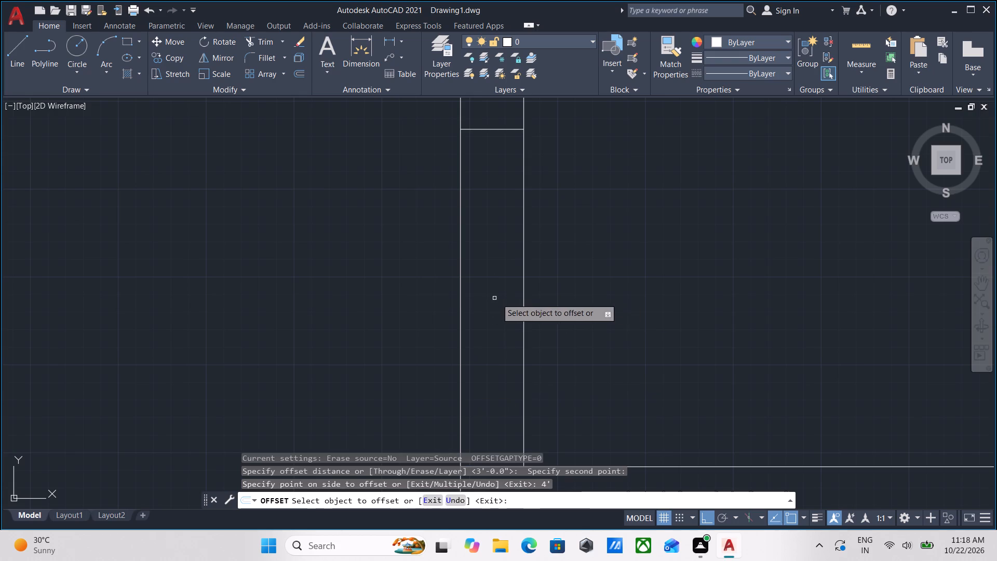
{"action": "scroll", "coordinate": [575, 305], "scroll_direction": "down", "scroll_amount": 2}
{"action": "middle_click_drag", "start_coordinate": [575, 305], "coordinate": [571, 343]}
{"action": "key", "text": "Escape"}
Trim both faces of the left outer wall between the two cross lines to cut a 4' opening.
{"action": "type", "text": "TR"}
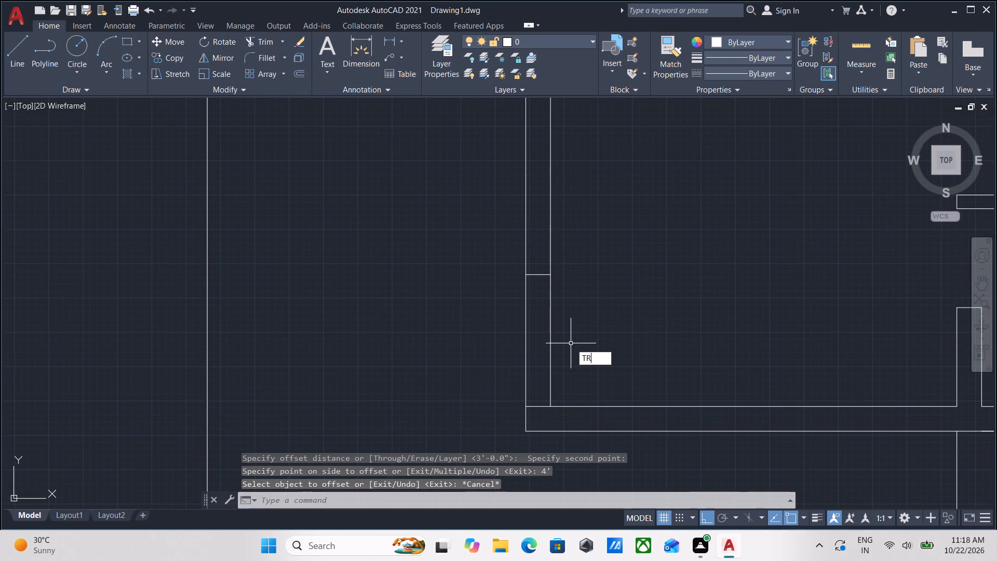
{"action": "key", "text": "Return"}
{"action": "left_click", "coordinate": [572, 343]}
{"action": "left_click_drag", "start_coordinate": [409, 316], "coordinate": [460, 315]}
{"action": "scroll", "coordinate": [575, 308], "scroll_direction": "down", "scroll_amount": 2}
{"action": "middle_click_drag", "start_coordinate": [575, 308], "coordinate": [560, 392]}
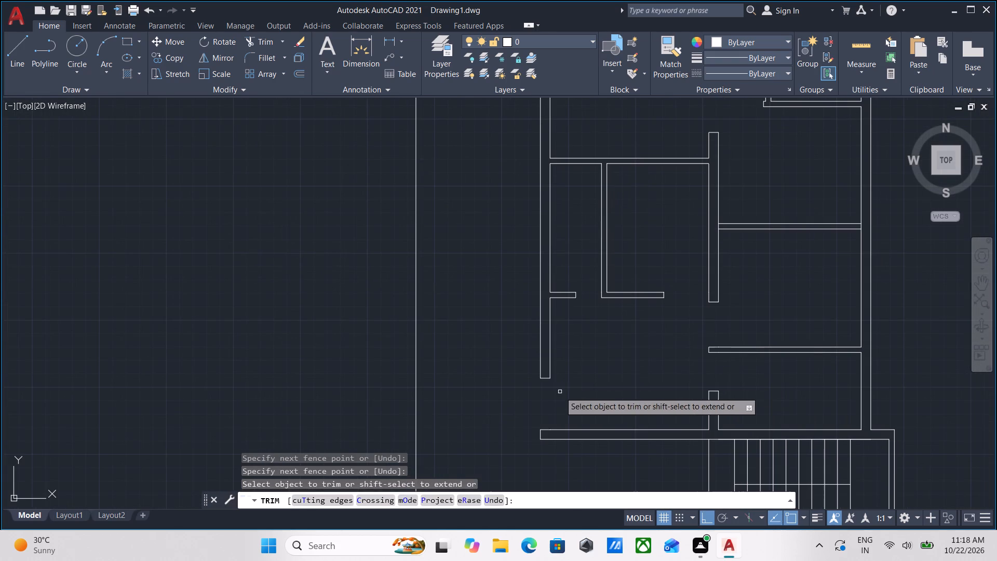
{"action": "key", "text": "Escape"}
Examine the walls-only plan against the original grid plan, checking the wall openings from the upper rooms down to the staircase.
{"action": "middle_click_drag", "start_coordinate": [588, 363], "coordinate": [590, 349]}
{"action": "scroll", "coordinate": [594, 352], "scroll_direction": "down", "scroll_amount": 1}
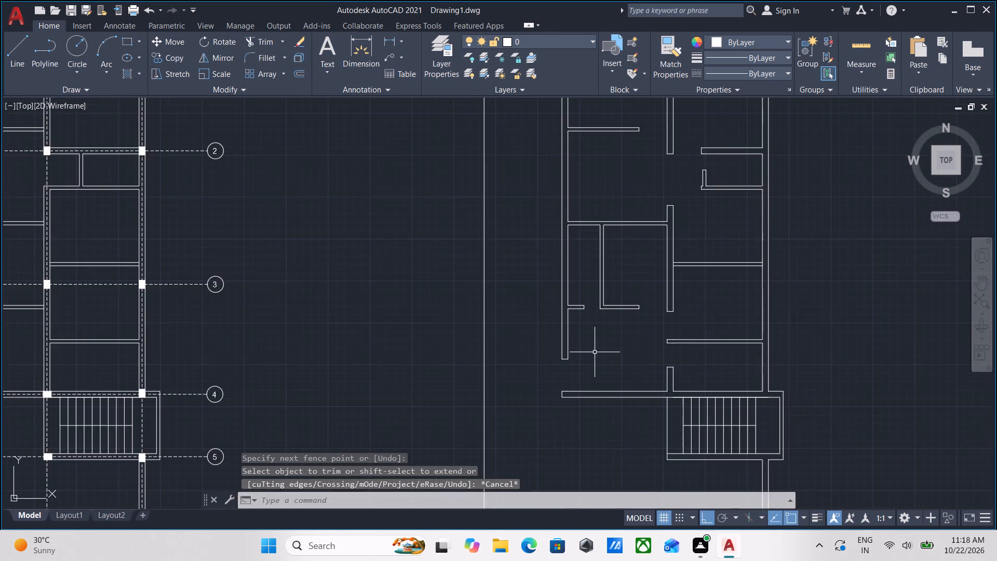
{"action": "middle_click_drag", "start_coordinate": [595, 352], "coordinate": [546, 372]}
{"action": "scroll", "coordinate": [538, 399], "scroll_direction": "up", "scroll_amount": 1}
{"action": "scroll", "coordinate": [554, 381], "scroll_direction": "down", "scroll_amount": 1}
{"action": "middle_click_drag", "start_coordinate": [554, 381], "coordinate": [432, 386]}
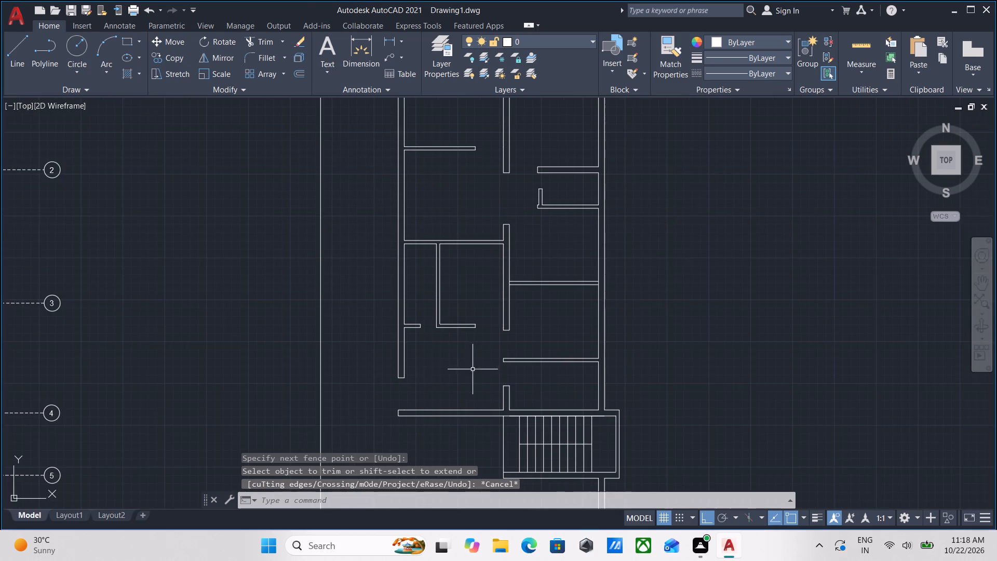
{"action": "middle_click_drag", "start_coordinate": [474, 368], "coordinate": [416, 405]}
{"action": "scroll", "coordinate": [485, 345], "scroll_direction": "down", "scroll_amount": 2}
{"action": "middle_click_drag", "start_coordinate": [485, 345], "coordinate": [469, 395]}
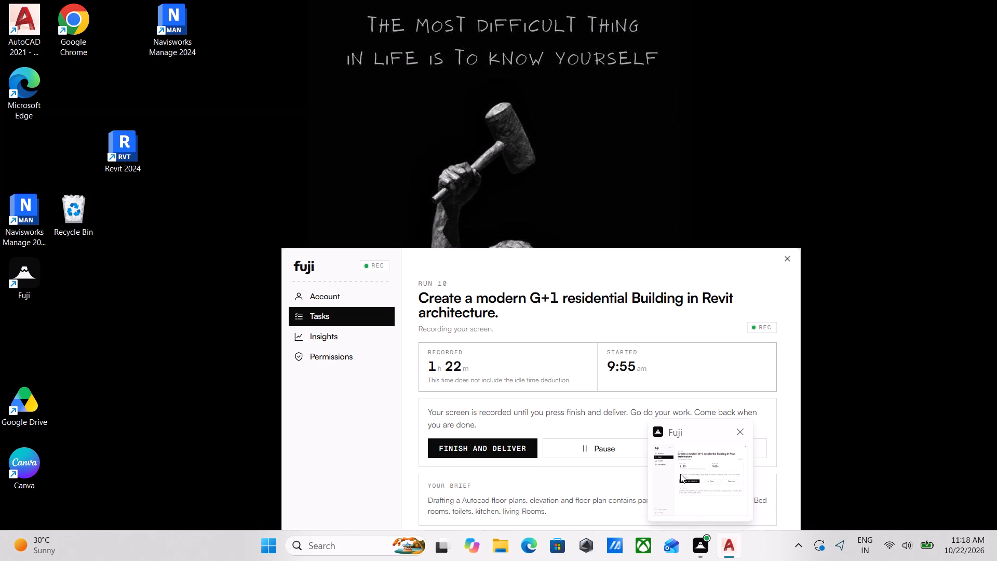
{"action": "scroll", "coordinate": [586, 299], "scroll_direction": "down", "scroll_amount": 1}
{"action": "middle_click_drag", "start_coordinate": [585, 299], "coordinate": [582, 286]}
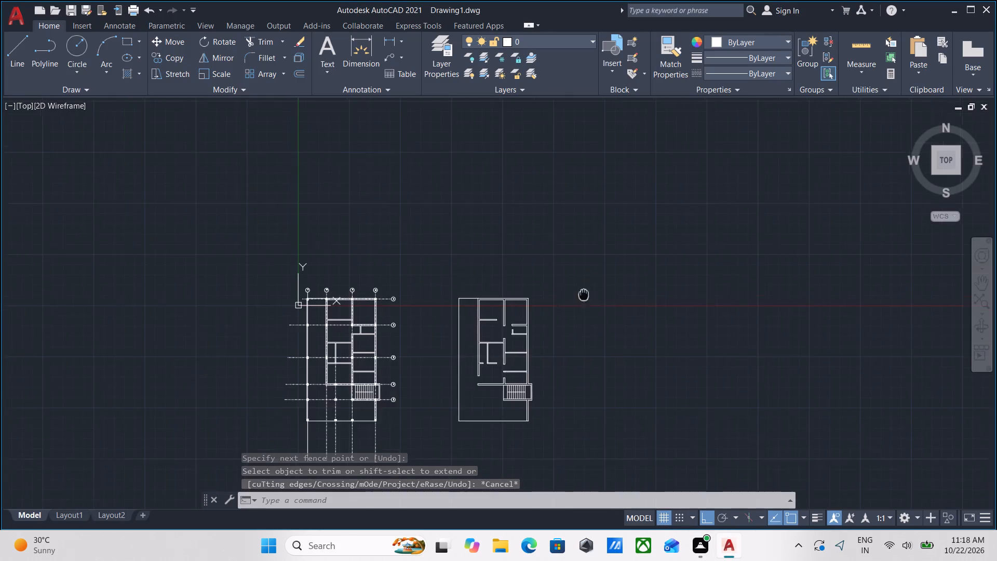
{"action": "middle_click_drag", "start_coordinate": [582, 286], "coordinate": [581, 235]}
{"action": "scroll", "coordinate": [533, 292], "scroll_direction": "up", "scroll_amount": 2}
{"action": "scroll", "coordinate": [373, 335], "scroll_direction": "up", "scroll_amount": 2}
{"action": "middle_click_drag", "start_coordinate": [471, 352], "coordinate": [500, 305]}
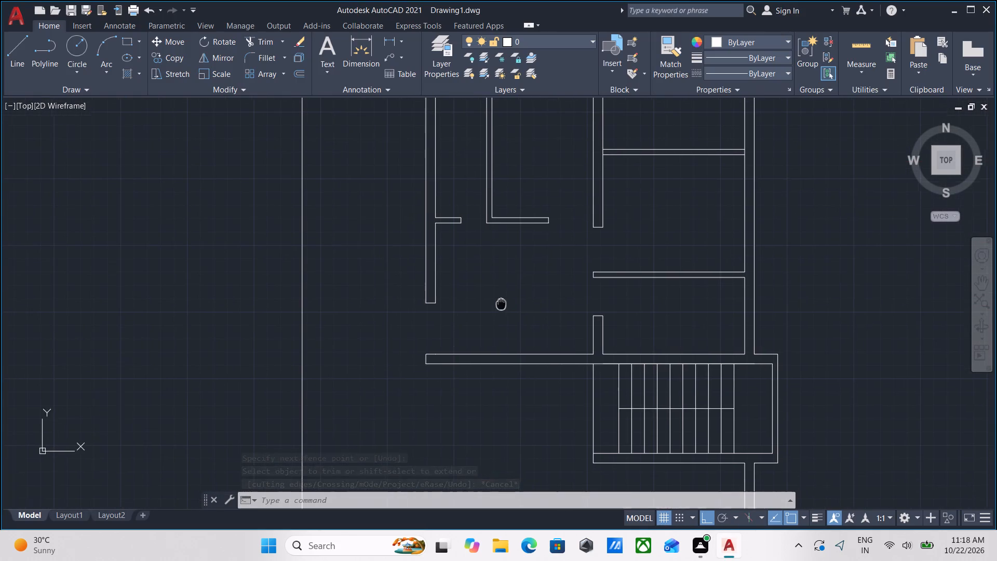
{"action": "middle_click_drag", "start_coordinate": [533, 314], "coordinate": [407, 339]}
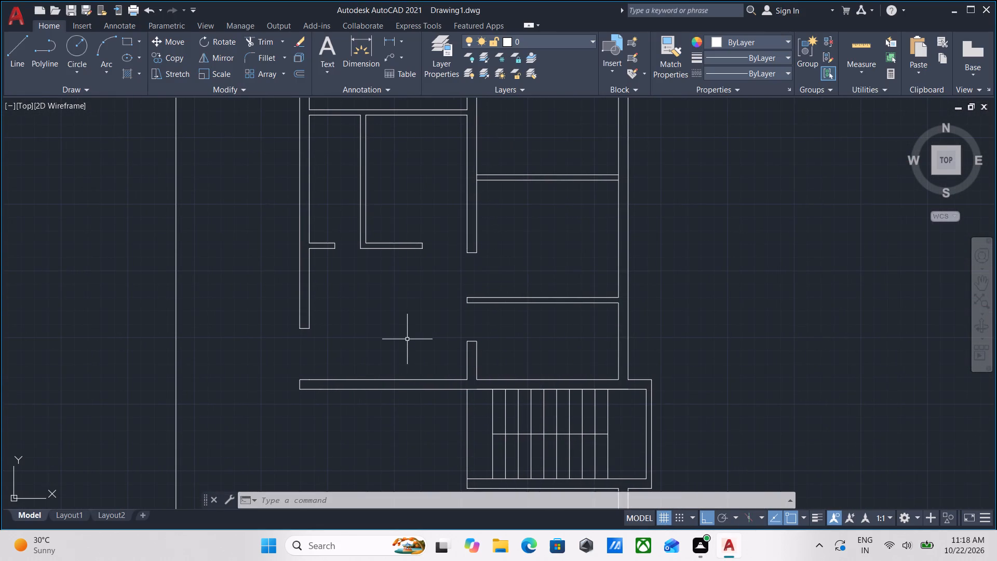
{"action": "middle_click_drag", "start_coordinate": [407, 339], "coordinate": [486, 429]}
{"action": "middle_click_drag", "start_coordinate": [429, 377], "coordinate": [455, 444]}
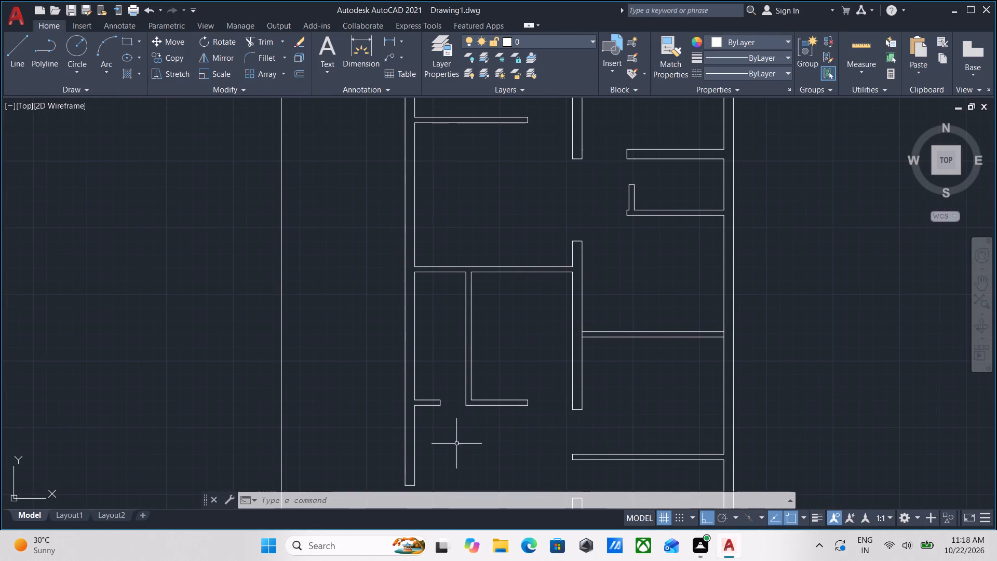
{"action": "middle_click_drag", "start_coordinate": [500, 336], "coordinate": [354, 339]}
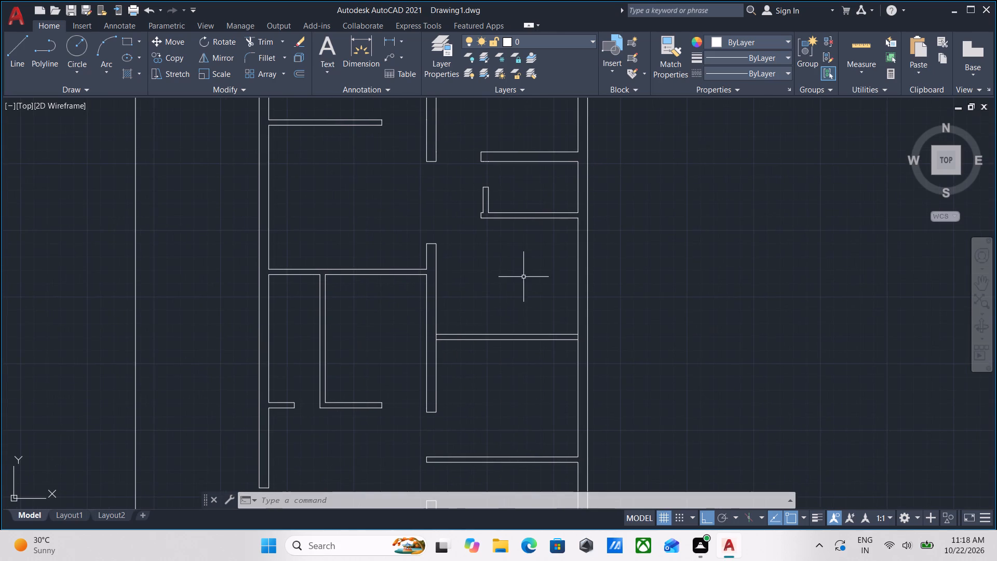
{"action": "middle_click_drag", "start_coordinate": [523, 277], "coordinate": [462, 393]}
{"action": "middle_click_drag", "start_coordinate": [331, 295], "coordinate": [379, 269]}
{"action": "scroll", "coordinate": [387, 262], "scroll_direction": "down", "scroll_amount": 1}
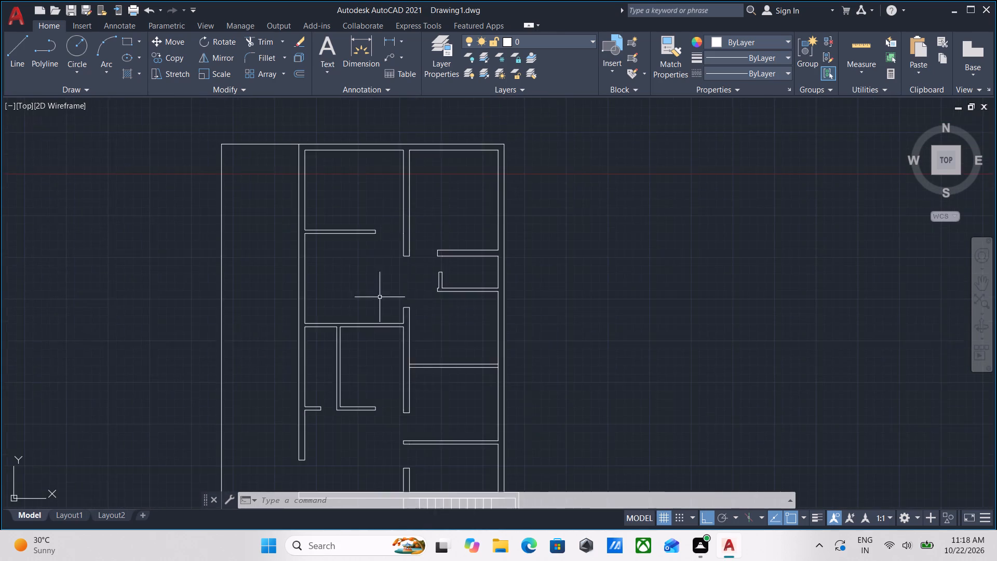
{"action": "scroll", "coordinate": [365, 332], "scroll_direction": "down", "scroll_amount": 1}
{"action": "middle_click_drag", "start_coordinate": [363, 336], "coordinate": [418, 291]}
{"action": "middle_click_drag", "start_coordinate": [305, 352], "coordinate": [453, 297]}
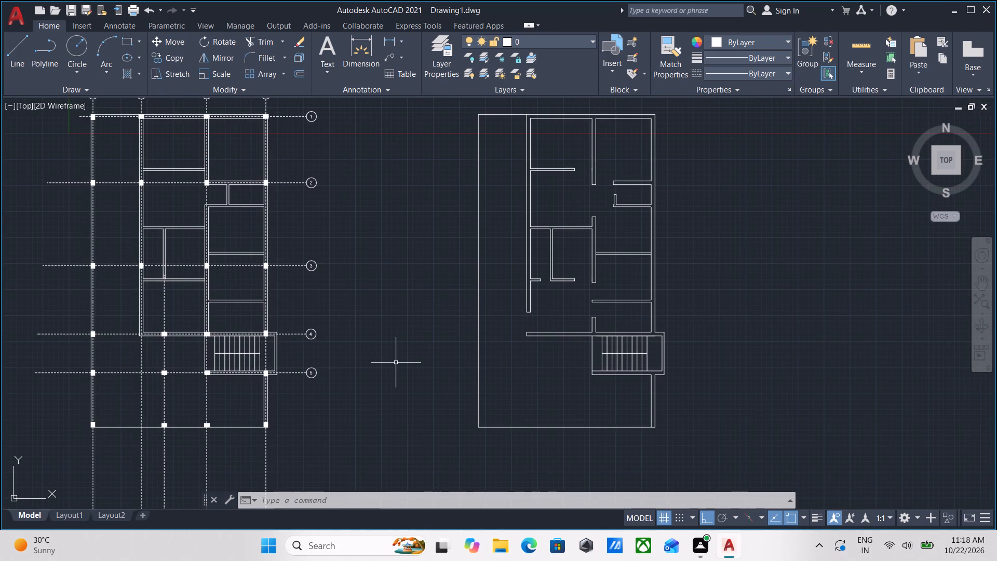
{"action": "middle_click_drag", "start_coordinate": [408, 378], "coordinate": [510, 398]}
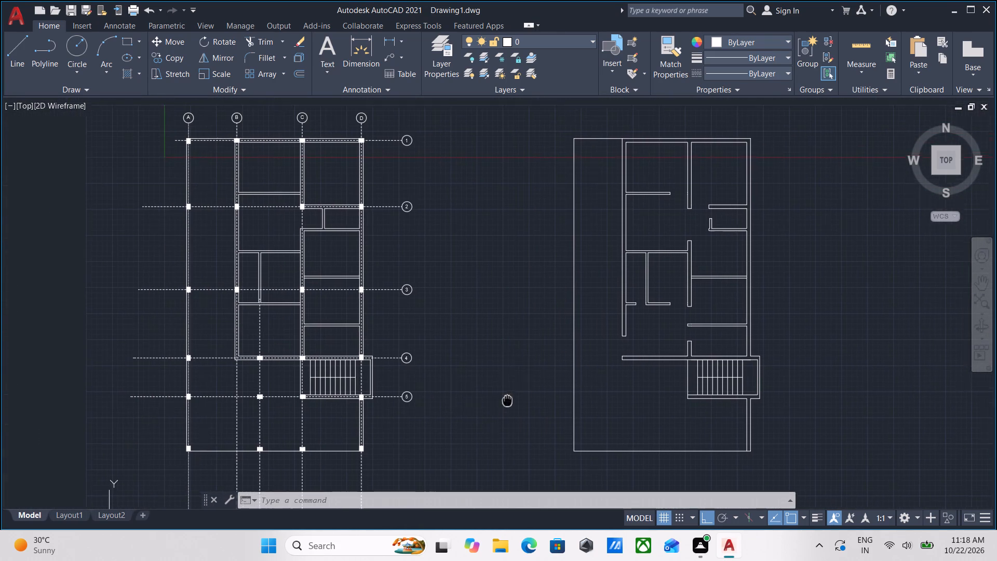
{"action": "middle_click_drag", "start_coordinate": [510, 398], "coordinate": [510, 398]}
{"action": "middle_click_drag", "start_coordinate": [519, 332], "coordinate": [617, 313]}
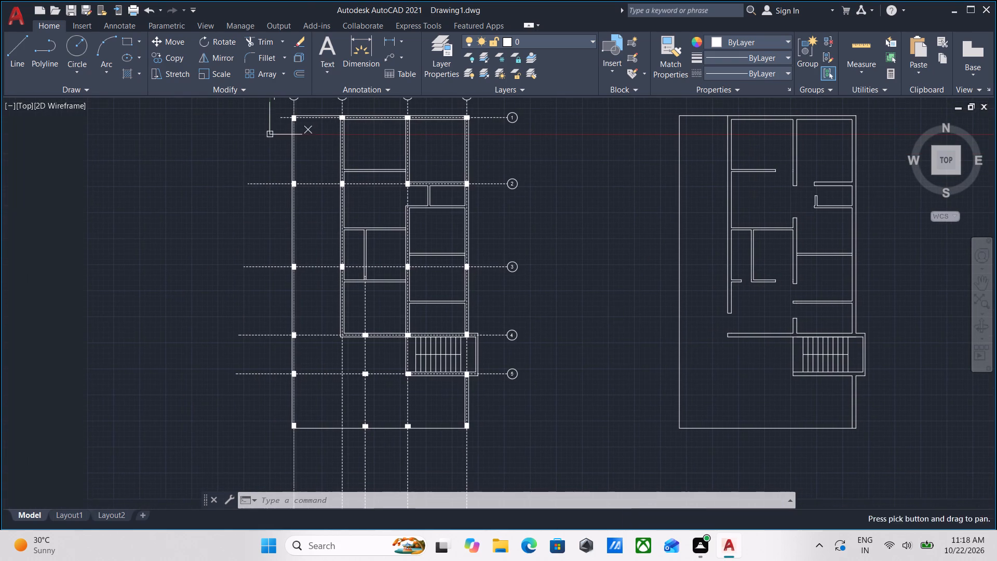
{"action": "middle_click_drag", "start_coordinate": [617, 313], "coordinate": [524, 325]}
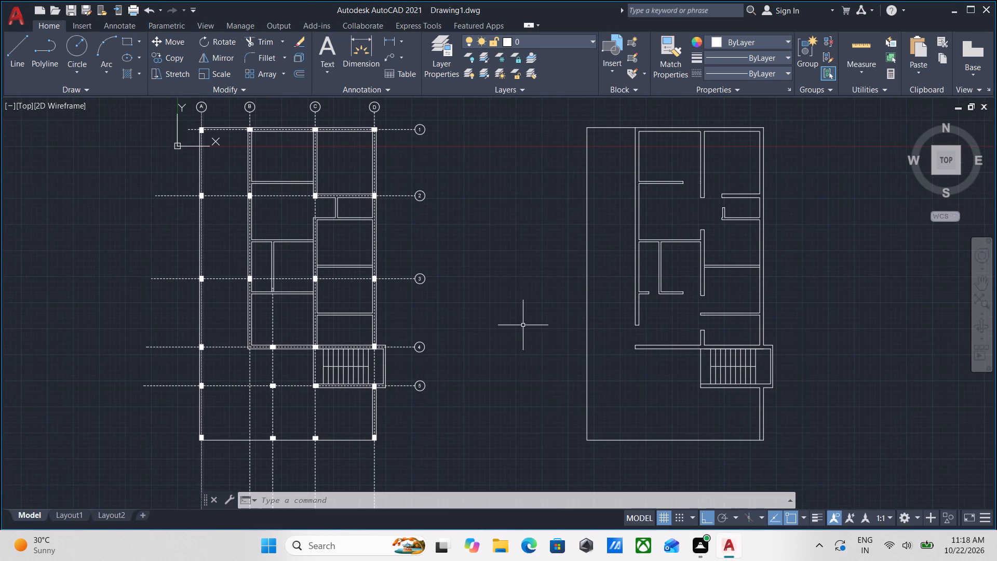
{"action": "middle_click_drag", "start_coordinate": [523, 326], "coordinate": [289, 342]}
{"action": "scroll", "coordinate": [451, 345], "scroll_direction": "up", "scroll_amount": 2}
{"action": "middle_click_drag", "start_coordinate": [372, 347], "coordinate": [435, 377]}
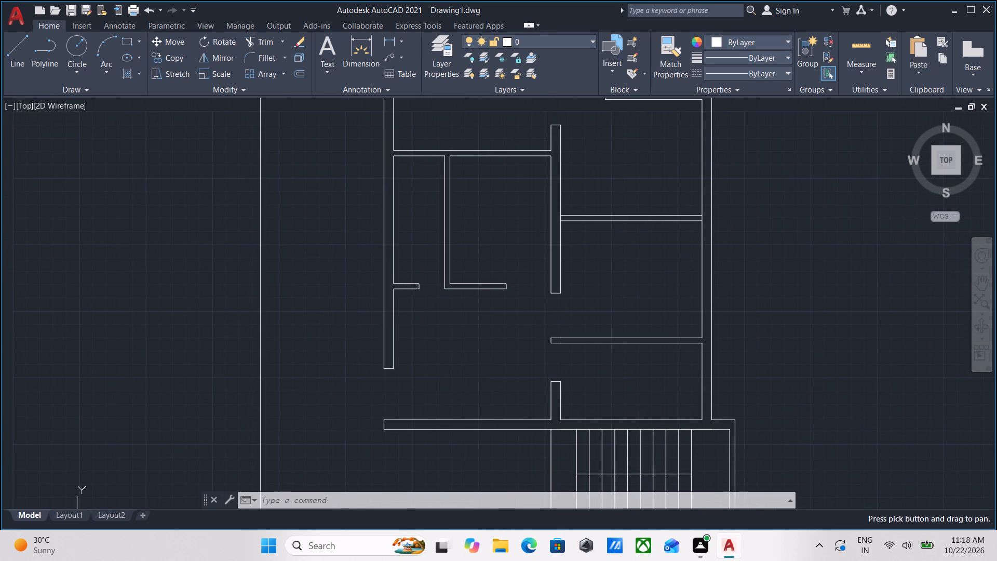
{"action": "scroll", "coordinate": [413, 384], "scroll_direction": "up", "scroll_amount": 1}
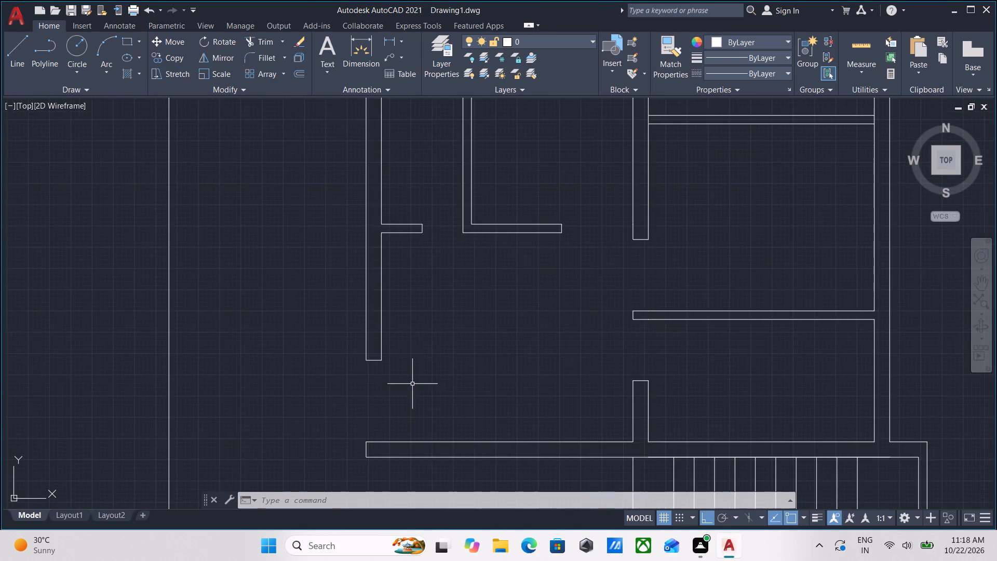
{"action": "scroll", "coordinate": [412, 384], "scroll_direction": "down", "scroll_amount": 1}
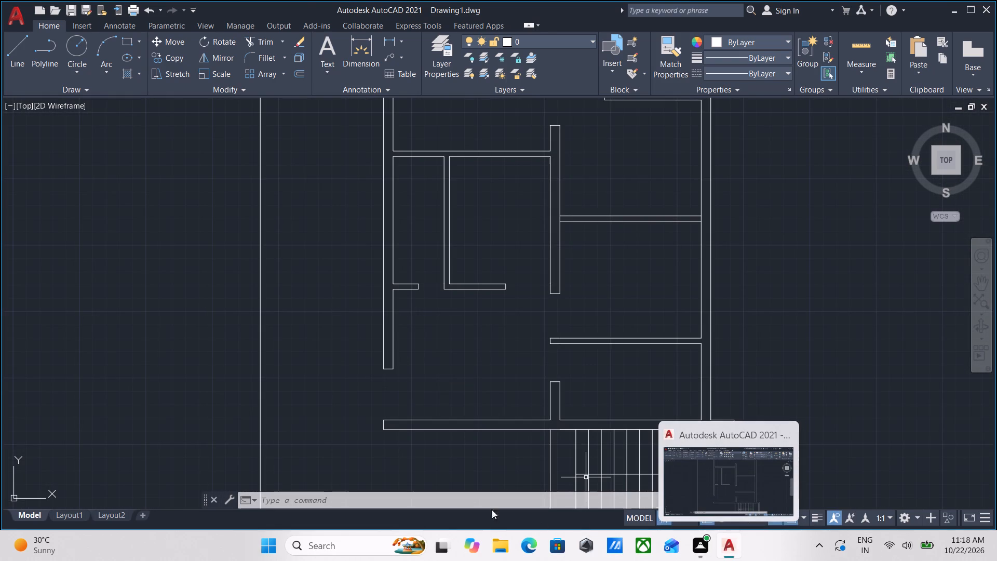
Open the recent drawing Autocad Blocks, ignoring the missing SHX files and the unresolved reference files.
{"action": "left_click", "coordinate": [260, 549]}
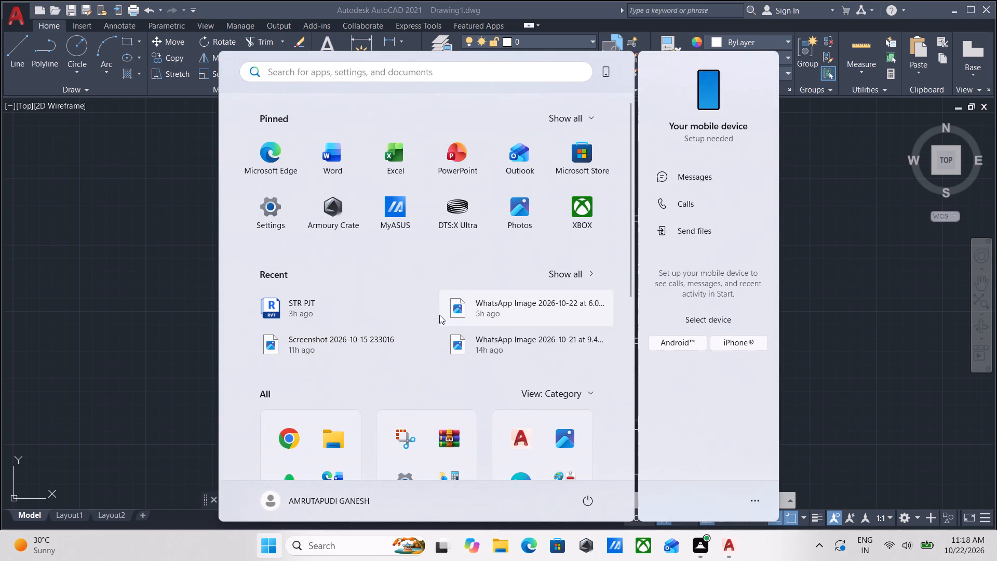
{"action": "left_click", "coordinate": [590, 276]}
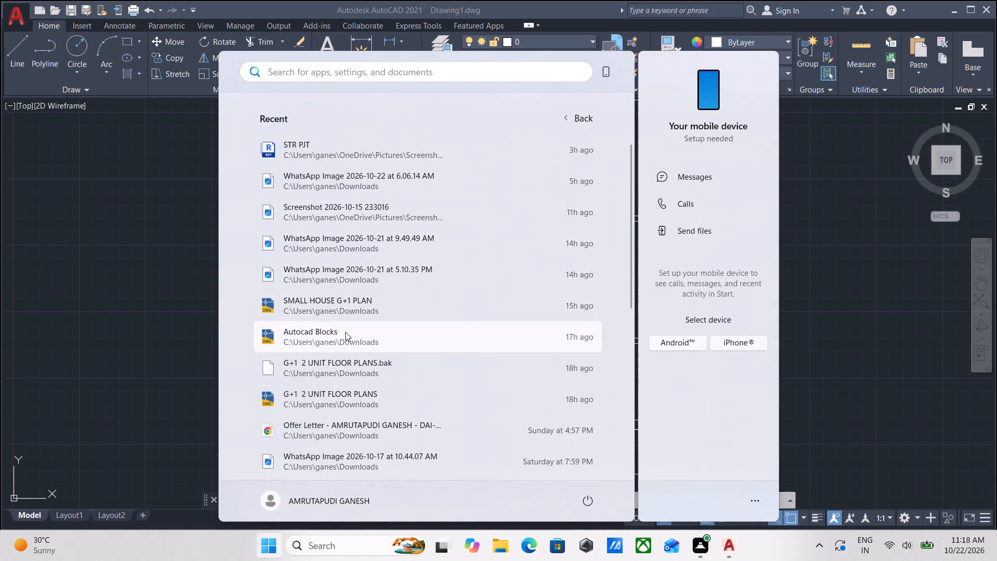
{"action": "double_click", "coordinate": [345, 332]}
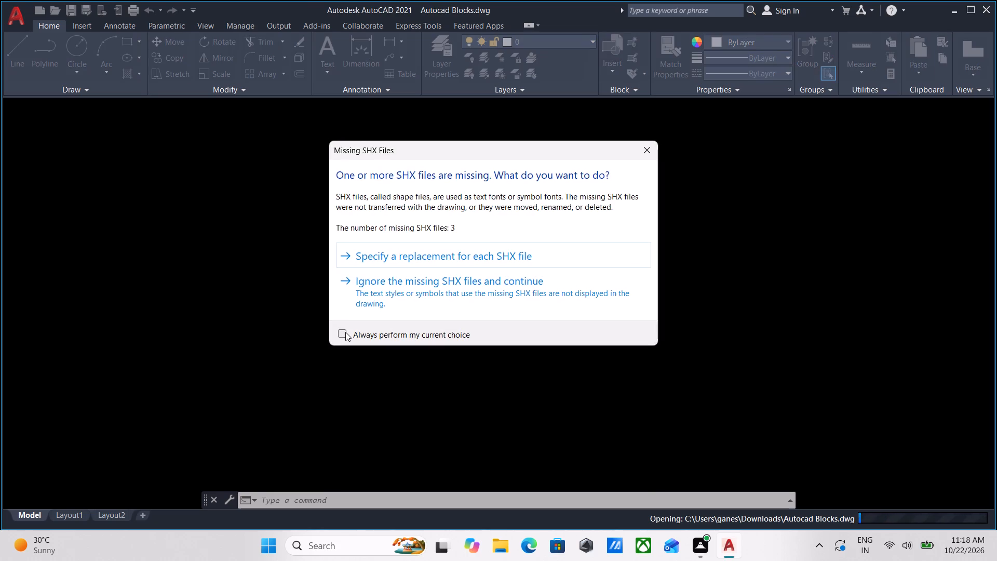
{"action": "left_click", "coordinate": [426, 301]}
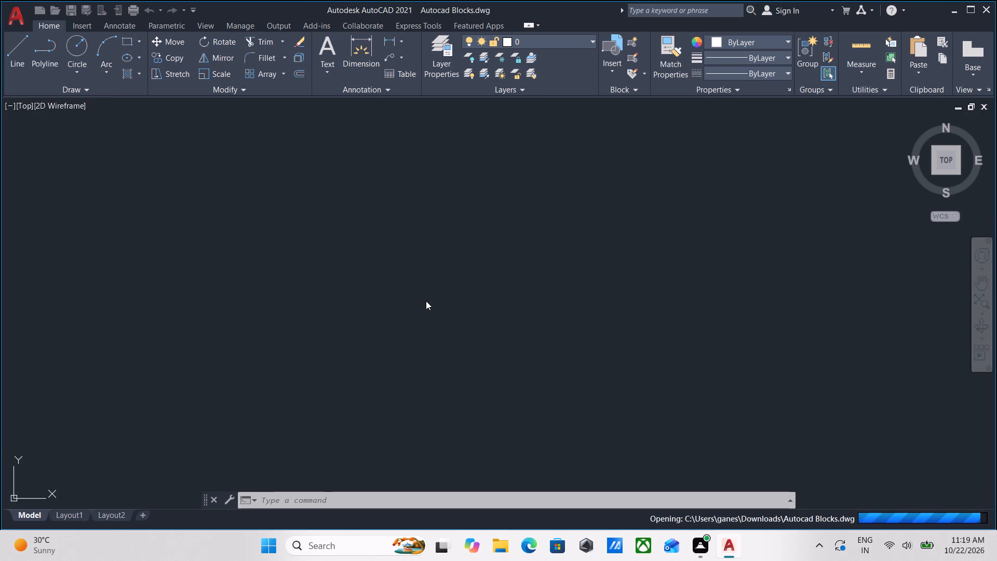
{"action": "scroll", "coordinate": [495, 293], "scroll_direction": "down", "scroll_amount": 3}
{"action": "scroll", "coordinate": [399, 281], "scroll_direction": "down", "scroll_amount": 1}
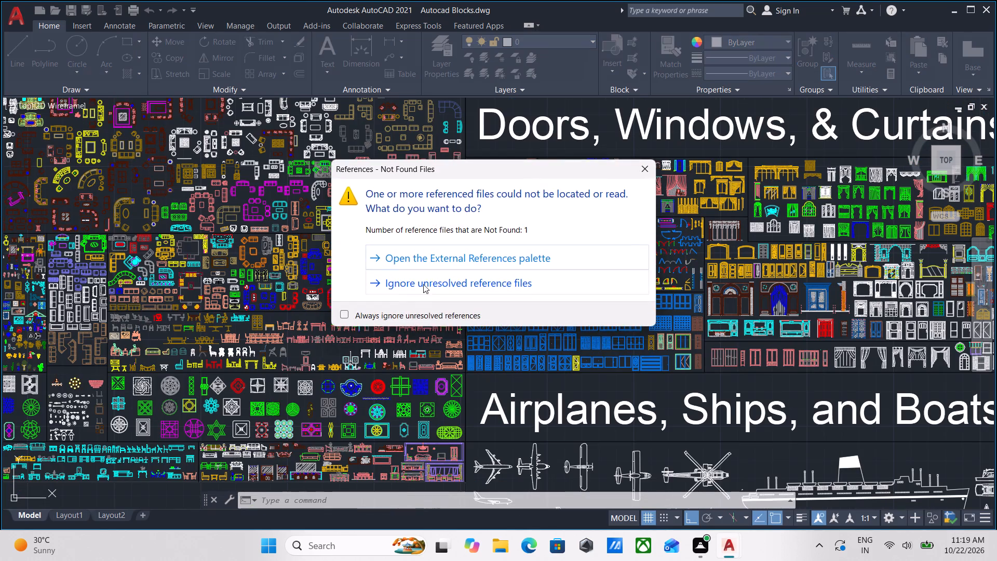
{"action": "left_click", "coordinate": [461, 283]}
Look through the block library's Doors, Windows, & Curtains section and its neighbouring categories.
{"action": "scroll", "coordinate": [656, 301], "scroll_direction": "up", "scroll_amount": 1}
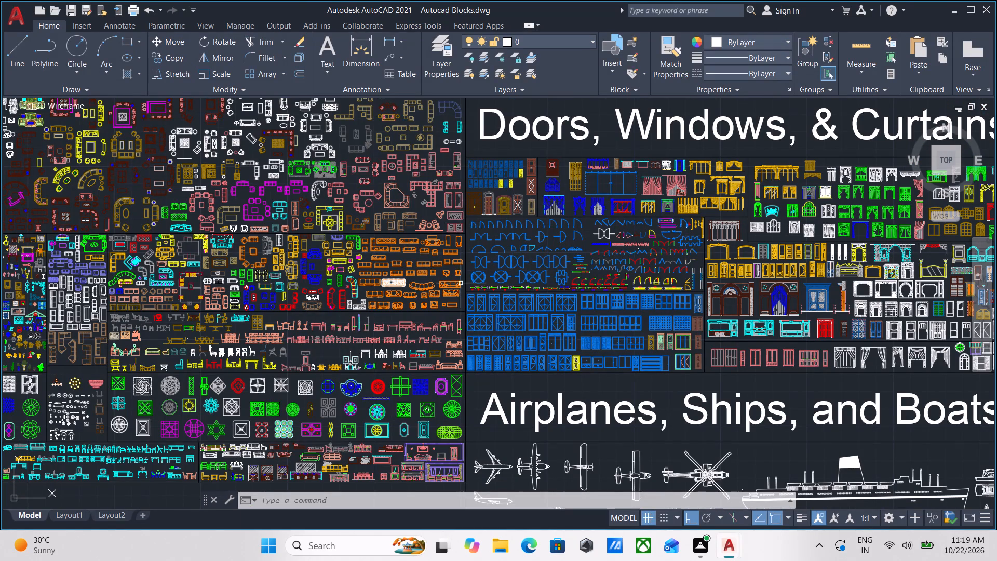
{"action": "scroll", "coordinate": [701, 259], "scroll_direction": "up", "scroll_amount": 3}
{"action": "scroll", "coordinate": [675, 270], "scroll_direction": "down", "scroll_amount": 3}
{"action": "middle_click_drag", "start_coordinate": [732, 256], "coordinate": [532, 258]}
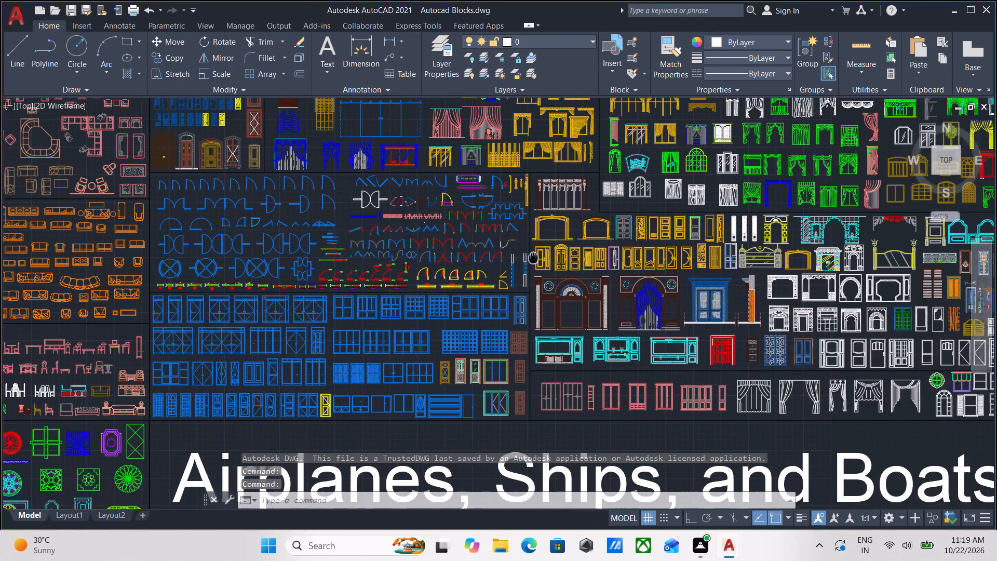
{"action": "middle_click_drag", "start_coordinate": [532, 258], "coordinate": [531, 258]}
{"action": "middle_click_drag", "start_coordinate": [698, 253], "coordinate": [504, 252]}
{"action": "scroll", "coordinate": [632, 247], "scroll_direction": "down", "scroll_amount": 2}
{"action": "middle_click_drag", "start_coordinate": [630, 250], "coordinate": [551, 268]}
{"action": "scroll", "coordinate": [584, 282], "scroll_direction": "up", "scroll_amount": 2}
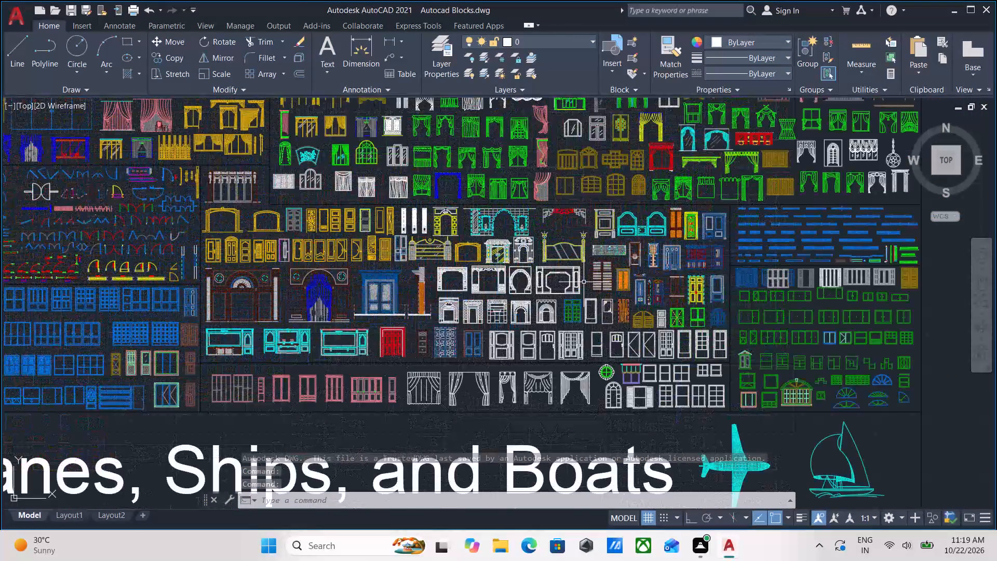
{"action": "middle_click_drag", "start_coordinate": [584, 282], "coordinate": [625, 336]}
{"action": "middle_click_drag", "start_coordinate": [538, 308], "coordinate": [621, 325]}
{"action": "scroll", "coordinate": [586, 315], "scroll_direction": "down", "scroll_amount": 1}
{"action": "middle_click_drag", "start_coordinate": [586, 315], "coordinate": [706, 314]}
{"action": "scroll", "coordinate": [649, 326], "scroll_direction": "down", "scroll_amount": 2}
{"action": "middle_click_drag", "start_coordinate": [649, 327], "coordinate": [700, 396]}
{"action": "middle_click_drag", "start_coordinate": [595, 272], "coordinate": [665, 375]}
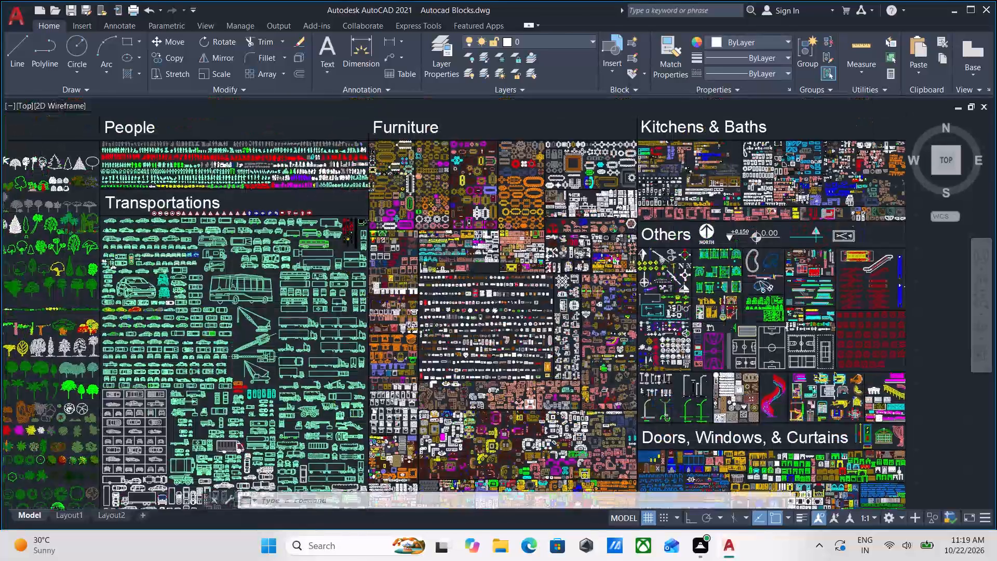
Look through the block library's Furniture section, from the dining and conference tables down to the lower furniture groups.
{"action": "scroll", "coordinate": [618, 266], "scroll_direction": "up", "scroll_amount": 2}
{"action": "middle_click_drag", "start_coordinate": [599, 271], "coordinate": [722, 356]}
{"action": "scroll", "coordinate": [539, 237], "scroll_direction": "up", "scroll_amount": 2}
{"action": "middle_click_drag", "start_coordinate": [538, 236], "coordinate": [748, 318]}
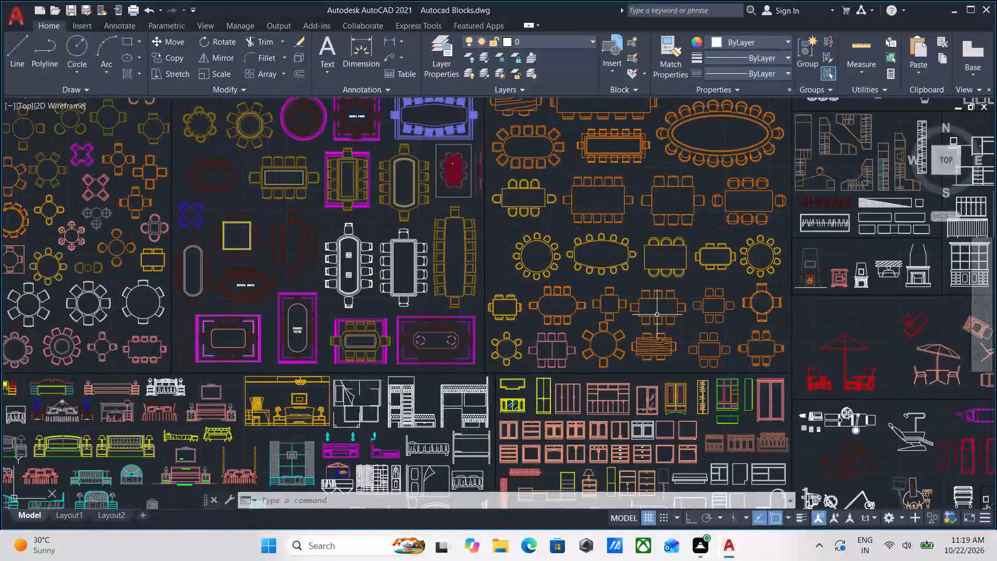
{"action": "scroll", "coordinate": [549, 292], "scroll_direction": "down", "scroll_amount": 2}
{"action": "middle_click_drag", "start_coordinate": [531, 284], "coordinate": [597, 265]}
{"action": "scroll", "coordinate": [484, 287], "scroll_direction": "up", "scroll_amount": 2}
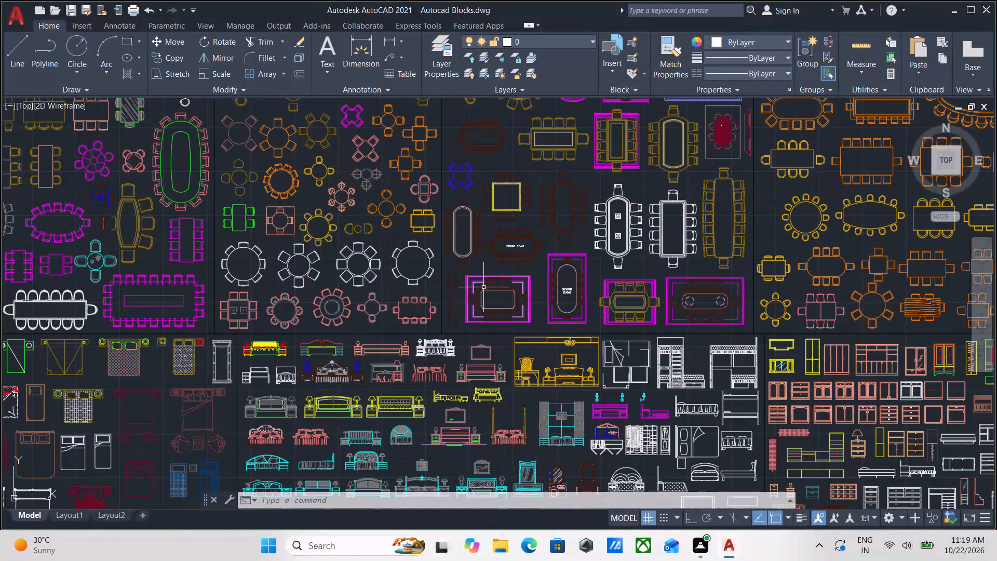
{"action": "scroll", "coordinate": [401, 335], "scroll_direction": "down", "scroll_amount": 1}
{"action": "middle_click_drag", "start_coordinate": [401, 336], "coordinate": [437, 448]}
{"action": "scroll", "coordinate": [436, 317], "scroll_direction": "down", "scroll_amount": 1}
{"action": "middle_click_drag", "start_coordinate": [436, 317], "coordinate": [470, 382]}
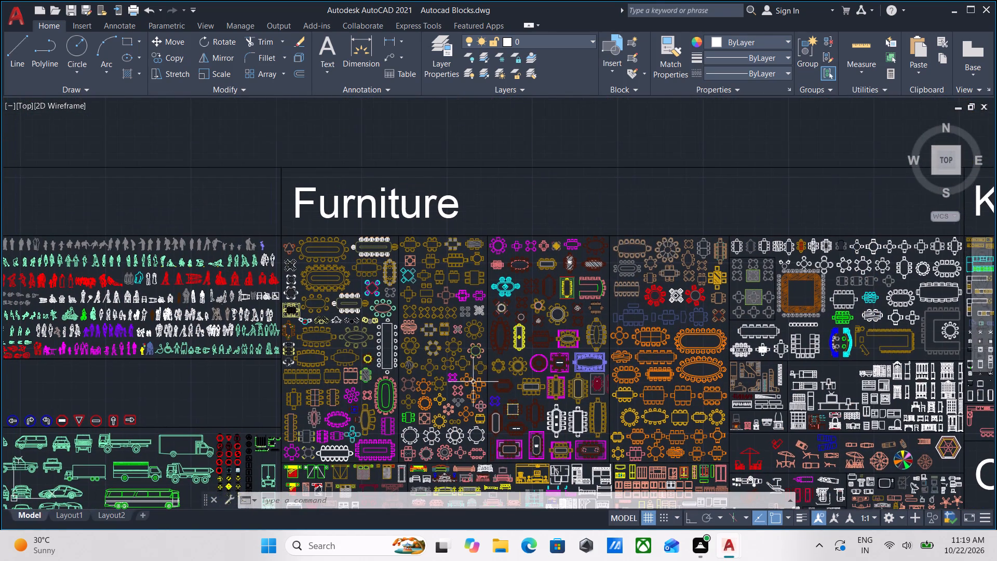
{"action": "middle_click_drag", "start_coordinate": [603, 393], "coordinate": [567, 236]}
{"action": "middle_click_drag", "start_coordinate": [686, 339], "coordinate": [666, 263]}
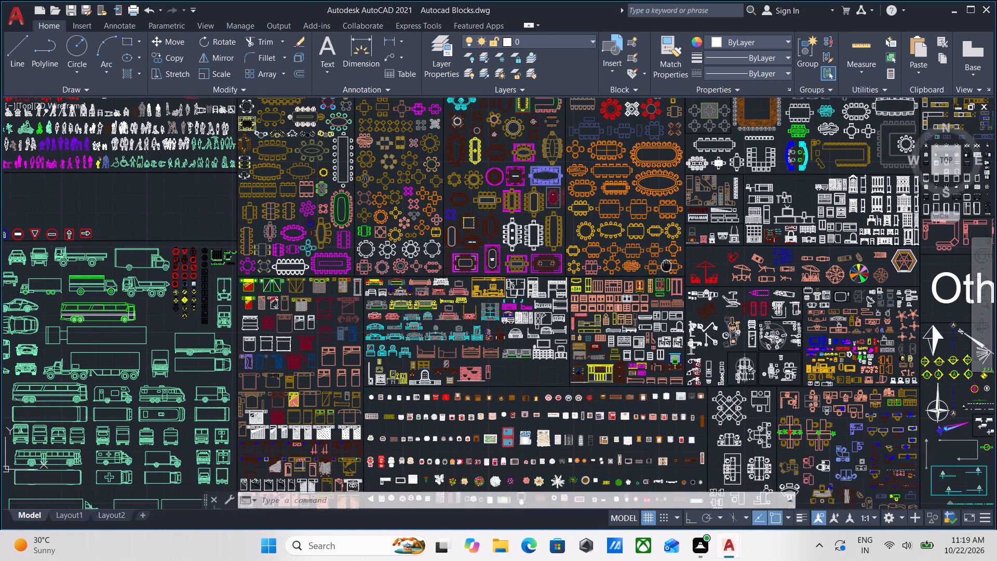
{"action": "middle_click_drag", "start_coordinate": [666, 263], "coordinate": [661, 246]}
{"action": "scroll", "coordinate": [509, 384], "scroll_direction": "up", "scroll_amount": 2}
{"action": "middle_click_drag", "start_coordinate": [494, 372], "coordinate": [502, 238]}
{"action": "scroll", "coordinate": [520, 272], "scroll_direction": "down", "scroll_amount": 3}
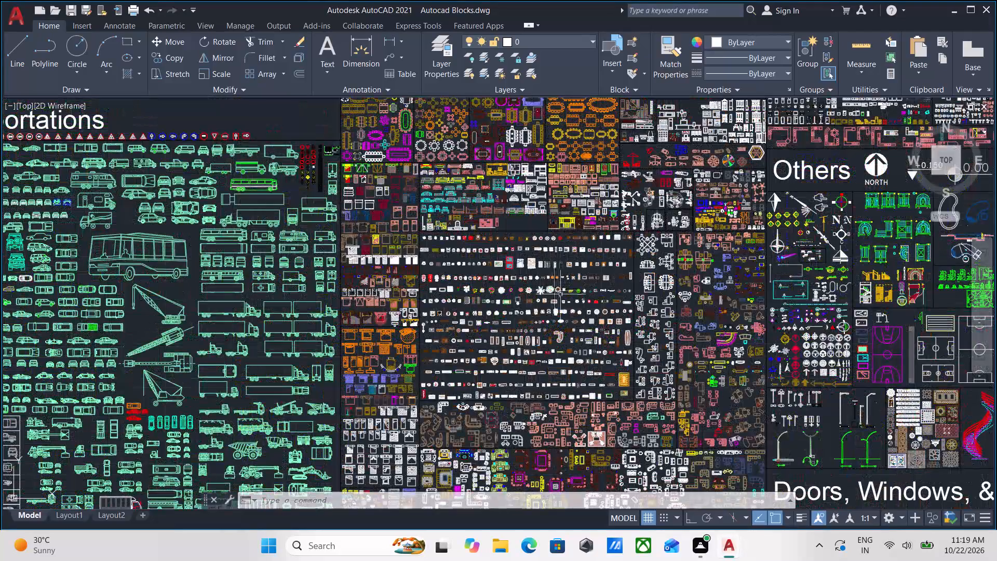
{"action": "middle_click_drag", "start_coordinate": [744, 313], "coordinate": [561, 243]}
{"action": "middle_click_drag", "start_coordinate": [669, 437], "coordinate": [614, 263]}
{"action": "scroll", "coordinate": [605, 328], "scroll_direction": "up", "scroll_amount": 1}
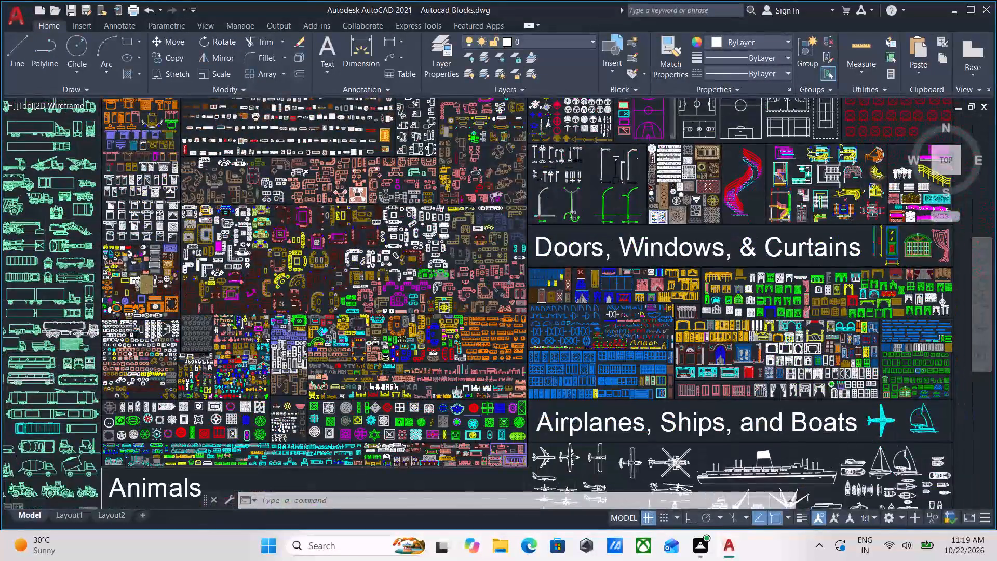
Copy the blue single-leaf door plan block with the slanted open leaf from the Doors, Windows, & Curtains section.
{"action": "scroll", "coordinate": [607, 336], "scroll_direction": "up", "scroll_amount": 3}
{"action": "middle_click_drag", "start_coordinate": [616, 360], "coordinate": [569, 259]}
{"action": "scroll", "coordinate": [621, 274], "scroll_direction": "up", "scroll_amount": 1}
{"action": "middle_click_drag", "start_coordinate": [654, 286], "coordinate": [455, 269]}
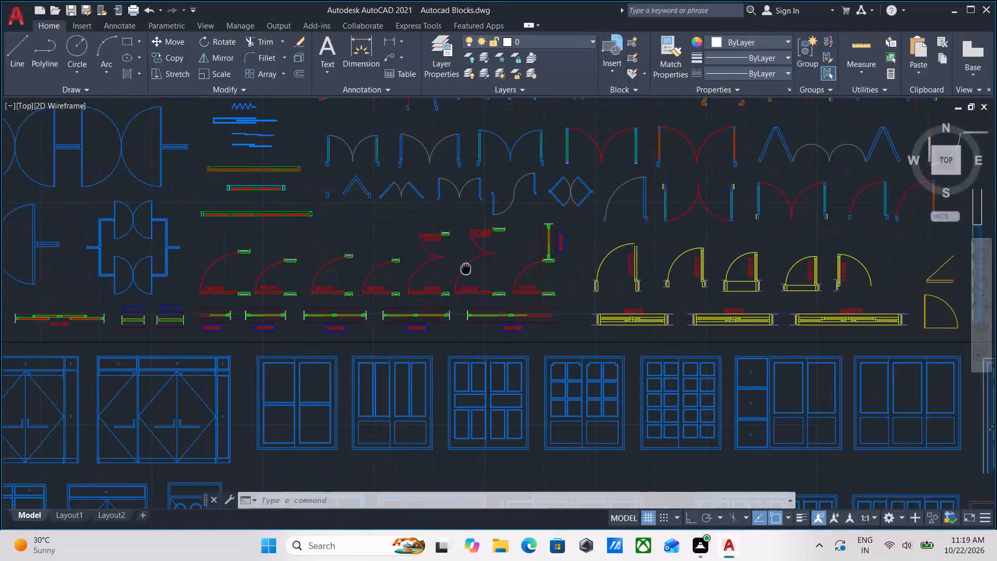
{"action": "middle_click_drag", "start_coordinate": [455, 269], "coordinate": [450, 270]}
{"action": "middle_click_drag", "start_coordinate": [625, 261], "coordinate": [526, 322]}
{"action": "middle_click_drag", "start_coordinate": [679, 262], "coordinate": [707, 343]}
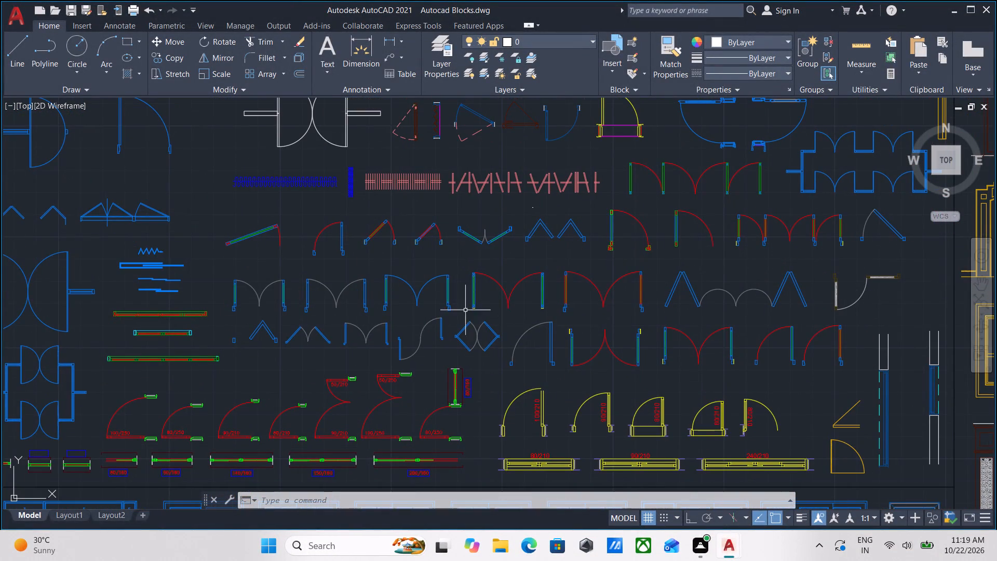
{"action": "middle_click_drag", "start_coordinate": [390, 306], "coordinate": [561, 395]}
{"action": "middle_click_drag", "start_coordinate": [751, 372], "coordinate": [561, 362]}
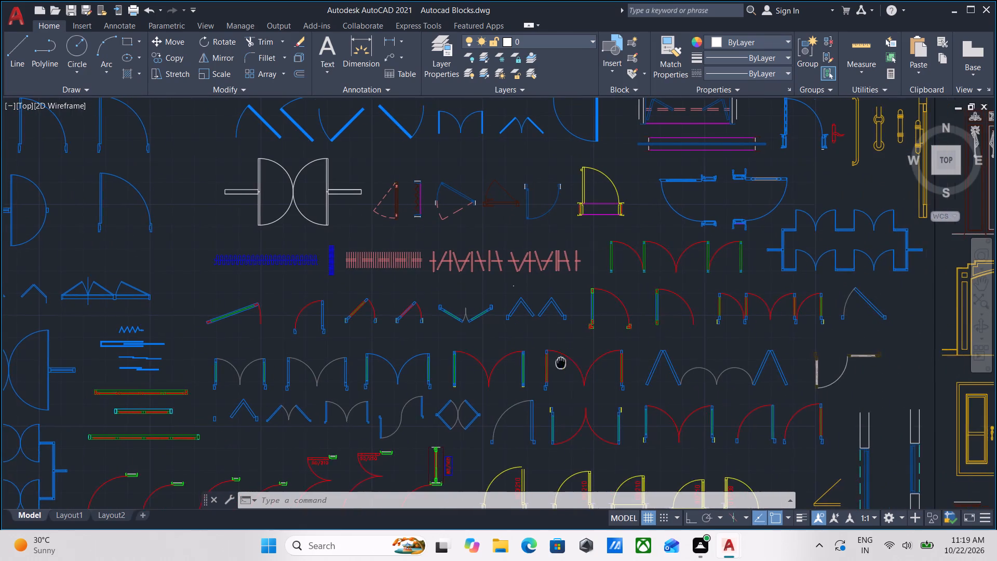
{"action": "scroll", "coordinate": [796, 320], "scroll_direction": "up", "scroll_amount": 1}
{"action": "middle_click_drag", "start_coordinate": [818, 323], "coordinate": [684, 328]}
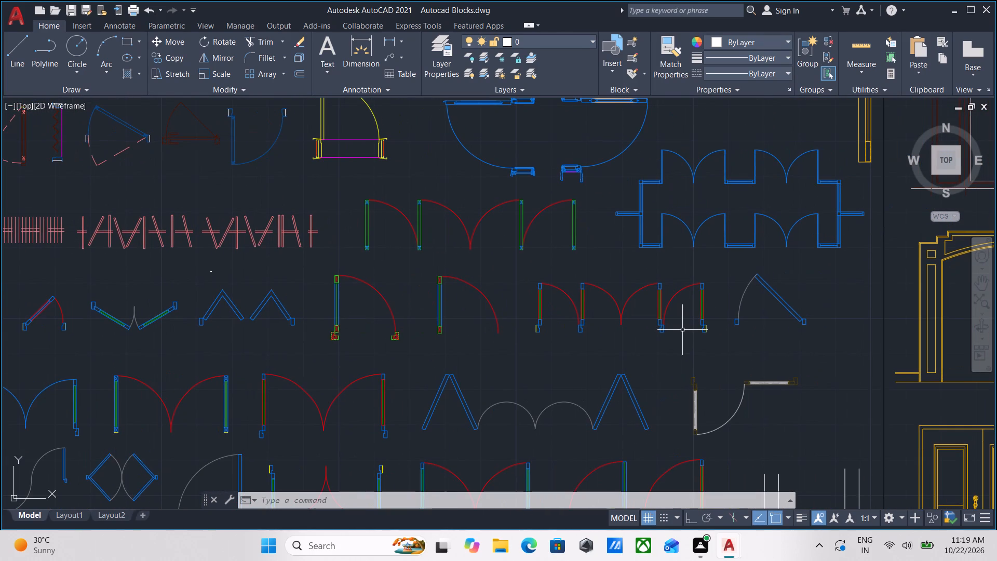
{"action": "scroll", "coordinate": [733, 324], "scroll_direction": "up", "scroll_amount": 1}
{"action": "left_click", "coordinate": [872, 348]}
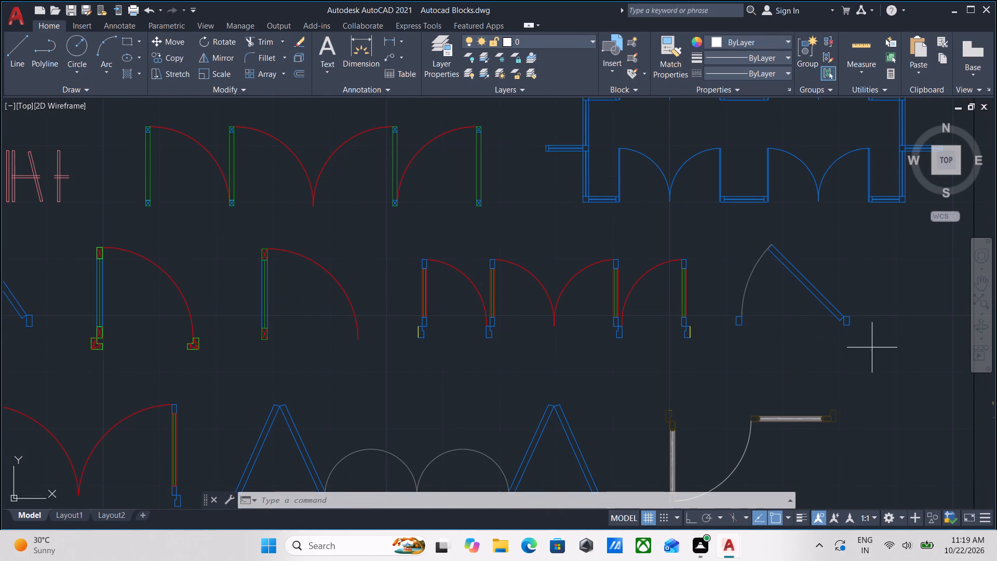
{"action": "left_click", "coordinate": [791, 278]}
{"action": "middle_click_drag", "start_coordinate": [791, 278], "coordinate": [718, 384]}
{"action": "scroll", "coordinate": [719, 383], "scroll_direction": "down", "scroll_amount": 1}
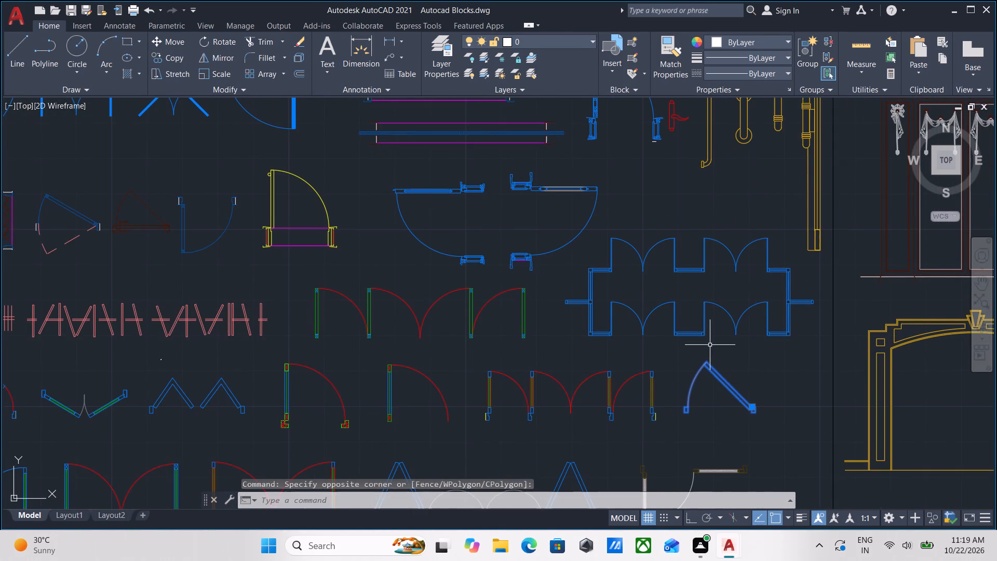
{"action": "middle_click_drag", "start_coordinate": [710, 345], "coordinate": [727, 300]}
{"action": "middle_click_drag", "start_coordinate": [732, 366], "coordinate": [766, 358]}
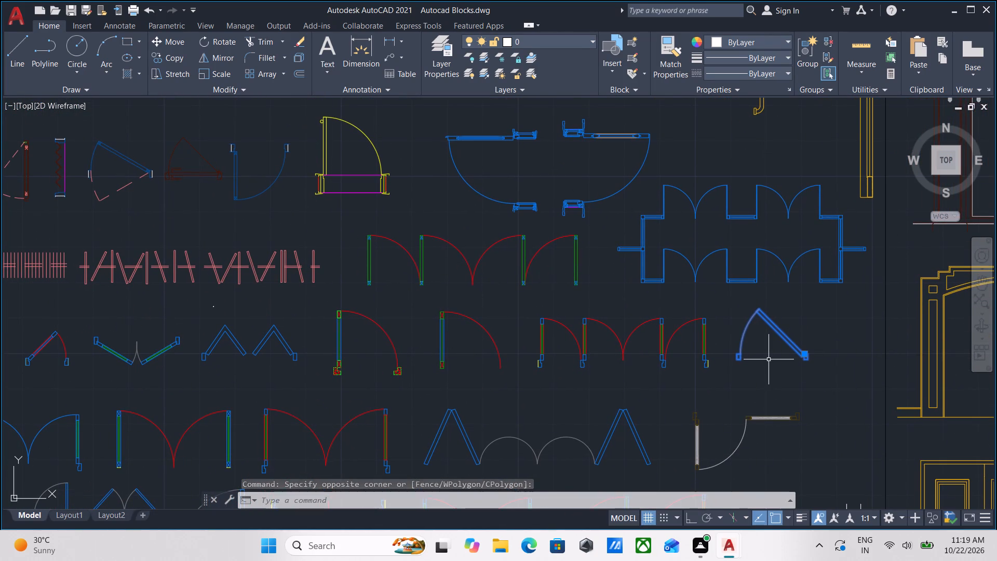
{"action": "key", "text": "ctrl+c"}
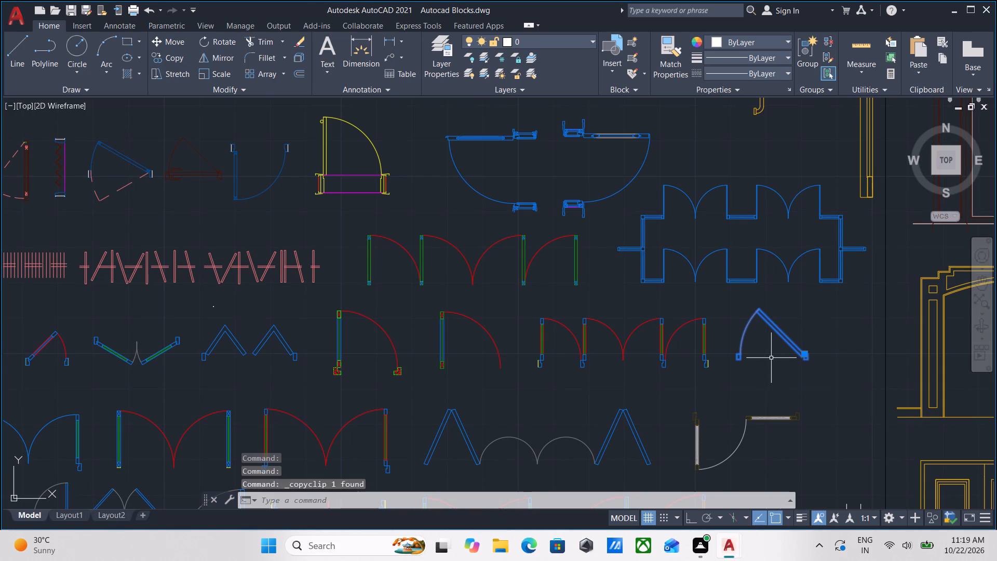
Add the blue double-leaf swing door plan block to the selection and copy both door blocks together.
{"action": "scroll", "coordinate": [717, 393], "scroll_direction": "down", "scroll_amount": 1}
{"action": "middle_click_drag", "start_coordinate": [717, 393], "coordinate": [753, 275]}
{"action": "middle_click_drag", "start_coordinate": [422, 329], "coordinate": [600, 316]}
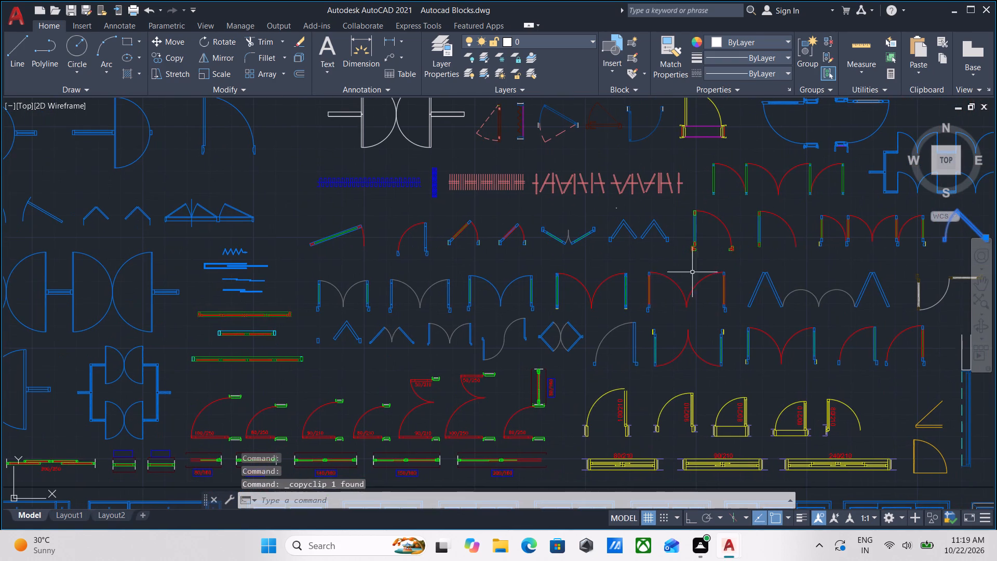
{"action": "middle_click_drag", "start_coordinate": [608, 261], "coordinate": [466, 238]}
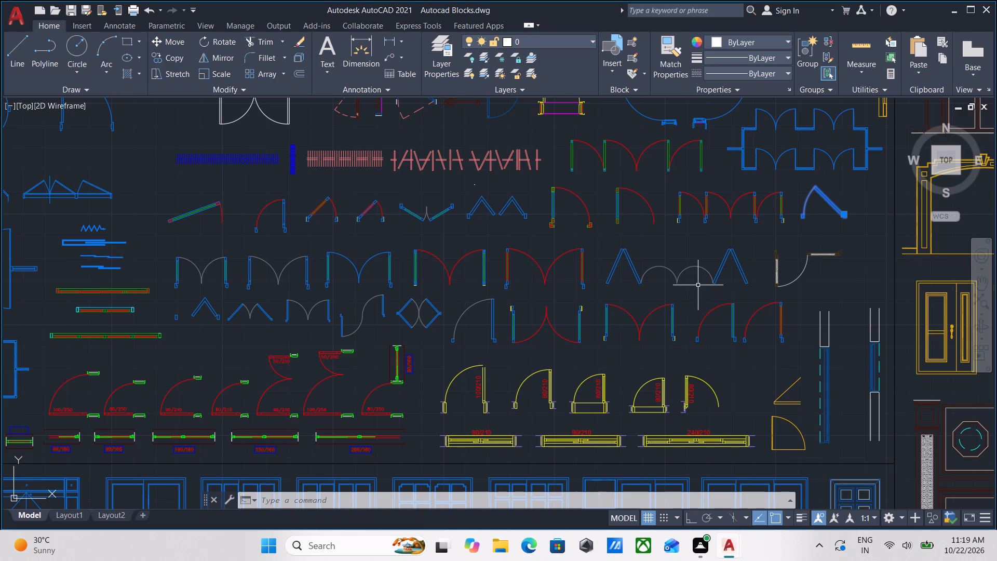
{"action": "scroll", "coordinate": [650, 352], "scroll_direction": "up", "scroll_amount": 1}
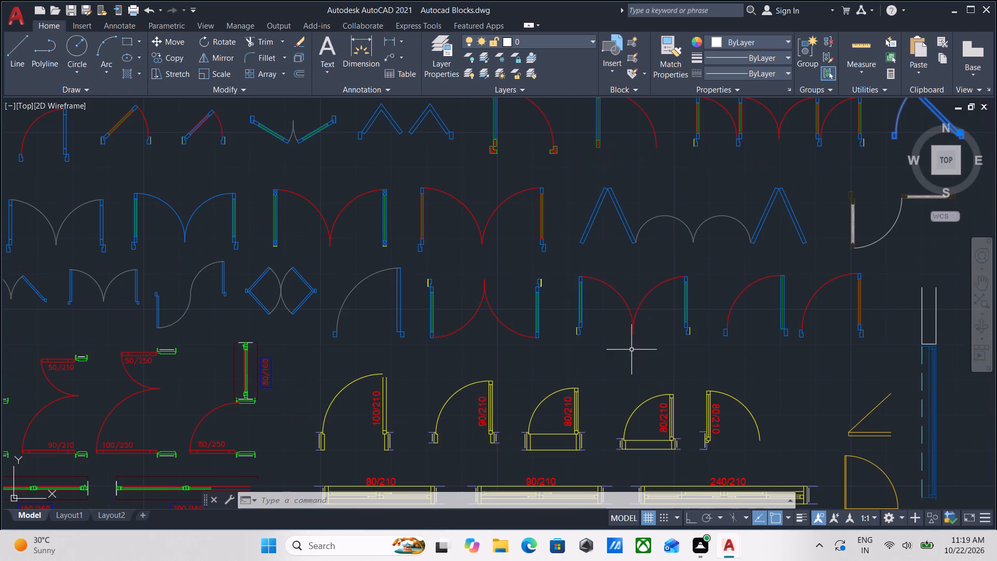
{"action": "middle_click_drag", "start_coordinate": [632, 344], "coordinate": [710, 365]}
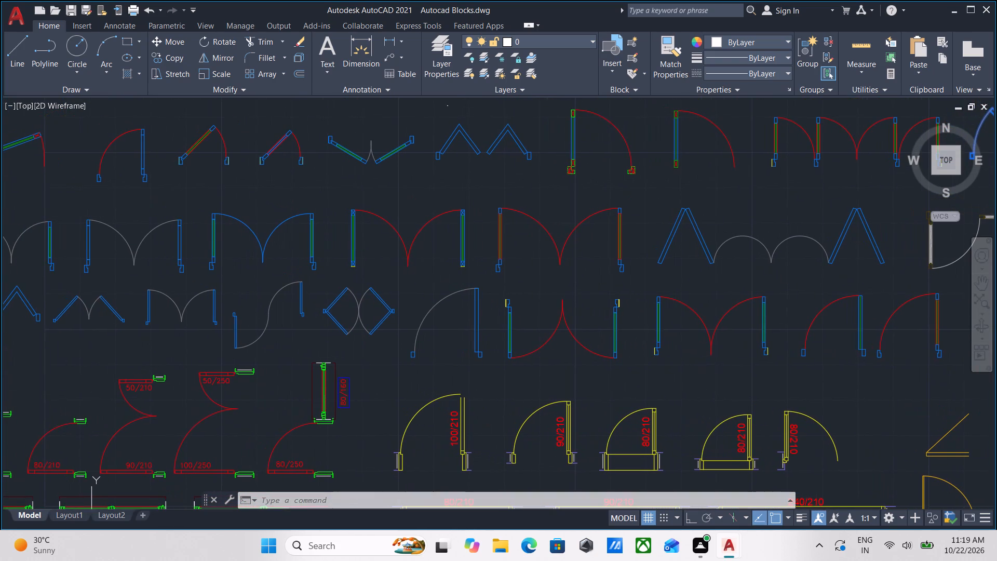
{"action": "middle_click_drag", "start_coordinate": [319, 305], "coordinate": [494, 346]}
{"action": "scroll", "coordinate": [490, 314], "scroll_direction": "up", "scroll_amount": 1}
{"action": "left_click", "coordinate": [498, 313]}
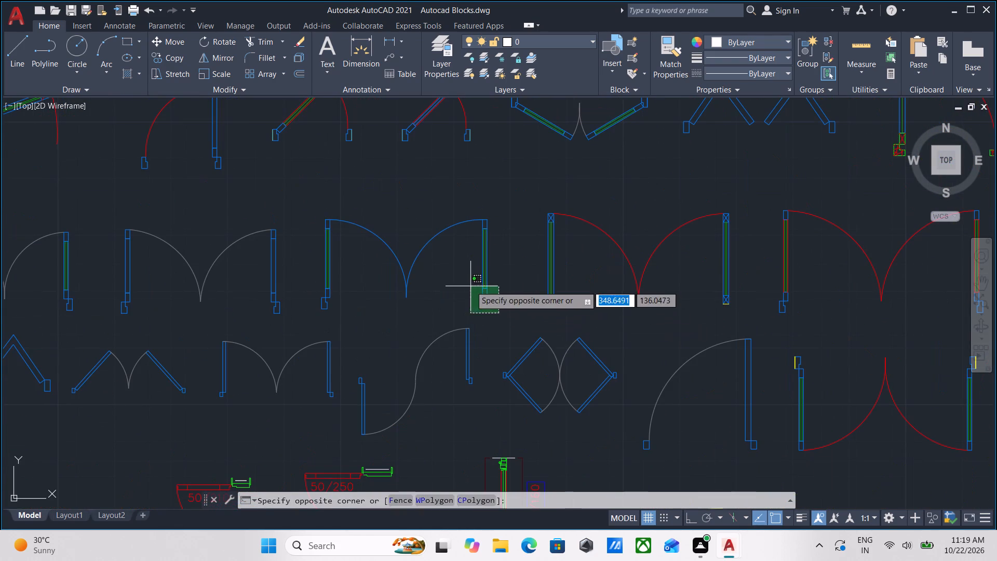
{"action": "left_click", "coordinate": [468, 284]}
{"action": "key", "text": "ctrl+c"}
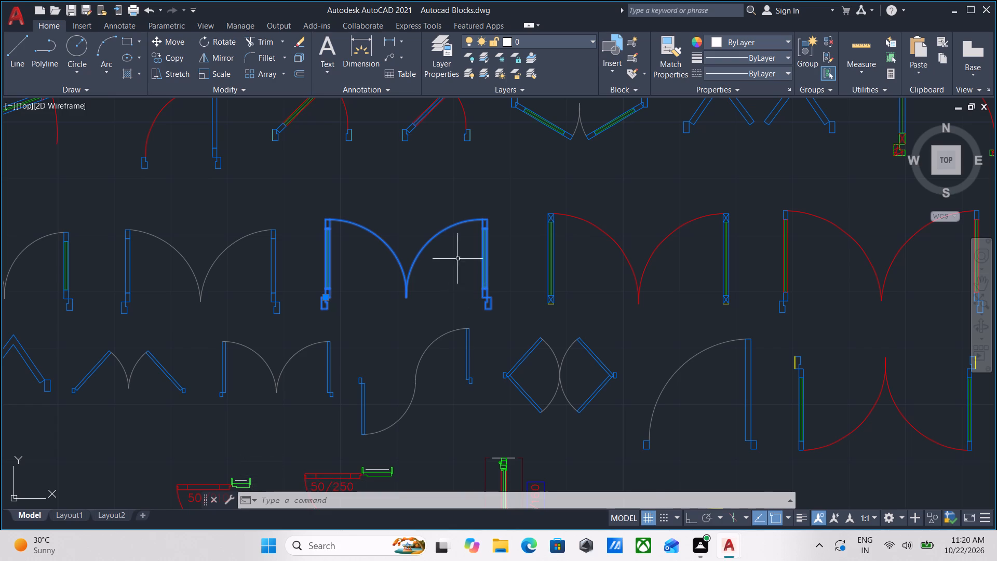
Examine the remaining door plan blocks, including the revolving, folding, sliding and labelled swing doors.
{"action": "scroll", "coordinate": [474, 275], "scroll_direction": "up", "scroll_amount": 1}
{"action": "scroll", "coordinate": [474, 279], "scroll_direction": "down", "scroll_amount": 1}
{"action": "middle_click_drag", "start_coordinate": [474, 280], "coordinate": [584, 322]}
{"action": "middle_click_drag", "start_coordinate": [378, 255], "coordinate": [547, 262]}
{"action": "scroll", "coordinate": [460, 244], "scroll_direction": "down", "scroll_amount": 2}
{"action": "middle_click_drag", "start_coordinate": [460, 244], "coordinate": [586, 311]}
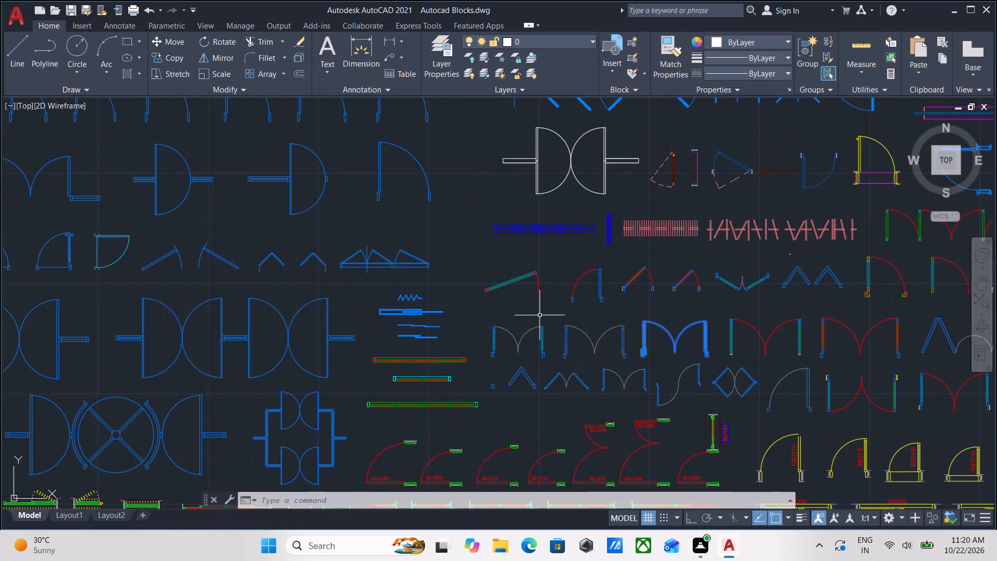
{"action": "scroll", "coordinate": [446, 317], "scroll_direction": "up", "scroll_amount": 2}
{"action": "scroll", "coordinate": [473, 299], "scroll_direction": "down", "scroll_amount": 1}
{"action": "middle_click_drag", "start_coordinate": [473, 298], "coordinate": [452, 215]}
{"action": "middle_click_drag", "start_coordinate": [544, 341], "coordinate": [473, 208]}
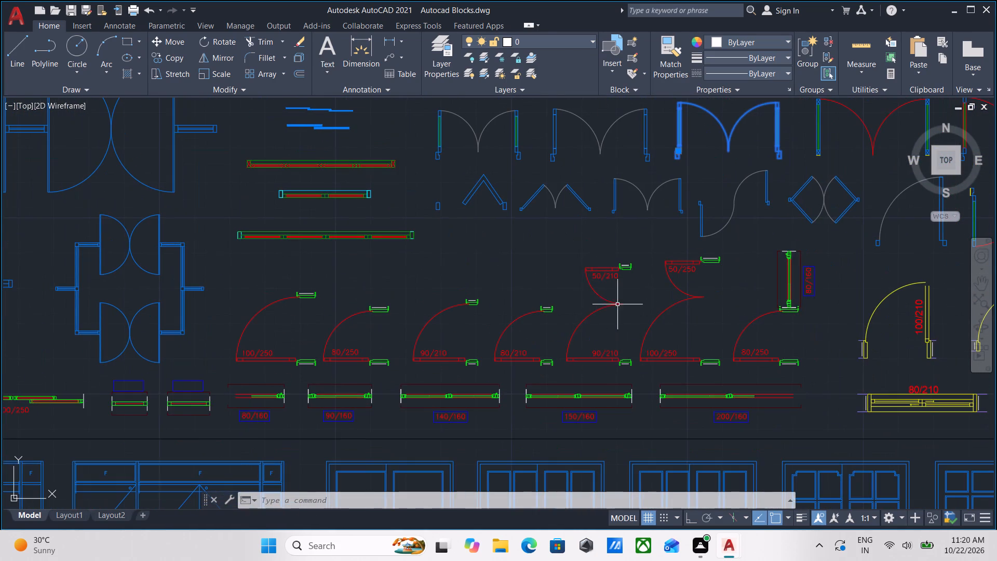
{"action": "middle_click_drag", "start_coordinate": [636, 291], "coordinate": [513, 339]}
{"action": "middle_click_drag", "start_coordinate": [554, 273], "coordinate": [495, 405]}
{"action": "middle_click_drag", "start_coordinate": [534, 287], "coordinate": [475, 385]}
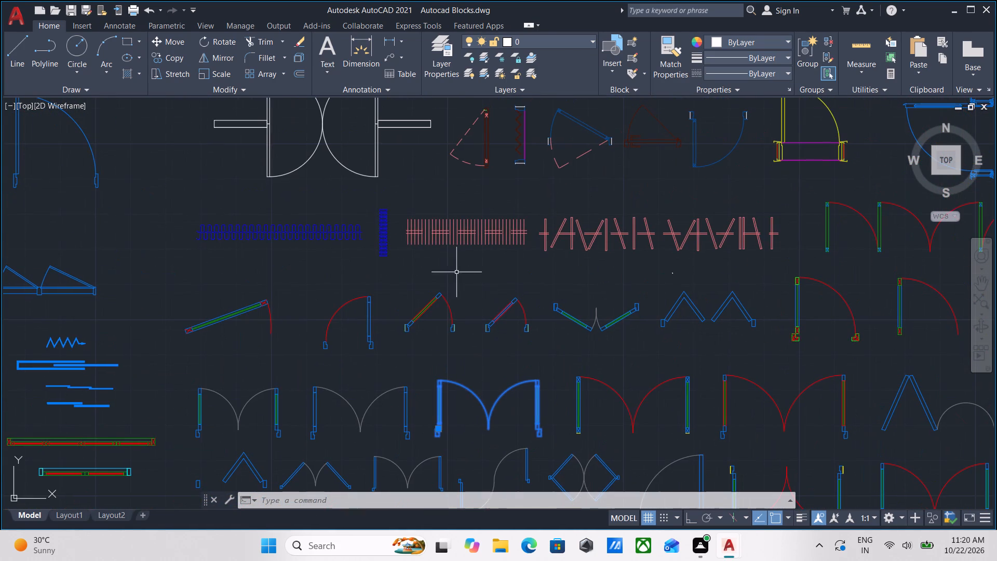
{"action": "scroll", "coordinate": [413, 239], "scroll_direction": "up", "scroll_amount": 1}
{"action": "middle_click_drag", "start_coordinate": [551, 277], "coordinate": [294, 270]}
{"action": "scroll", "coordinate": [454, 265], "scroll_direction": "down", "scroll_amount": 2}
{"action": "middle_click_drag", "start_coordinate": [456, 264], "coordinate": [319, 281]}
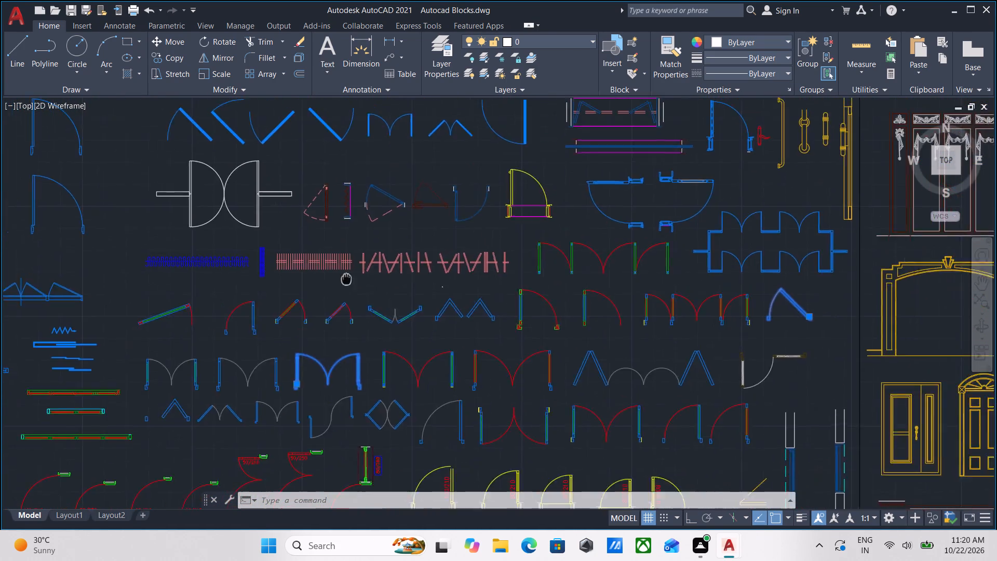
{"action": "middle_click_drag", "start_coordinate": [319, 281], "coordinate": [303, 283]}
{"action": "middle_click_drag", "start_coordinate": [534, 254], "coordinate": [462, 265]}
{"action": "scroll", "coordinate": [215, 315], "scroll_direction": "up", "scroll_amount": 3}
{"action": "scroll", "coordinate": [414, 268], "scroll_direction": "up", "scroll_amount": 2}
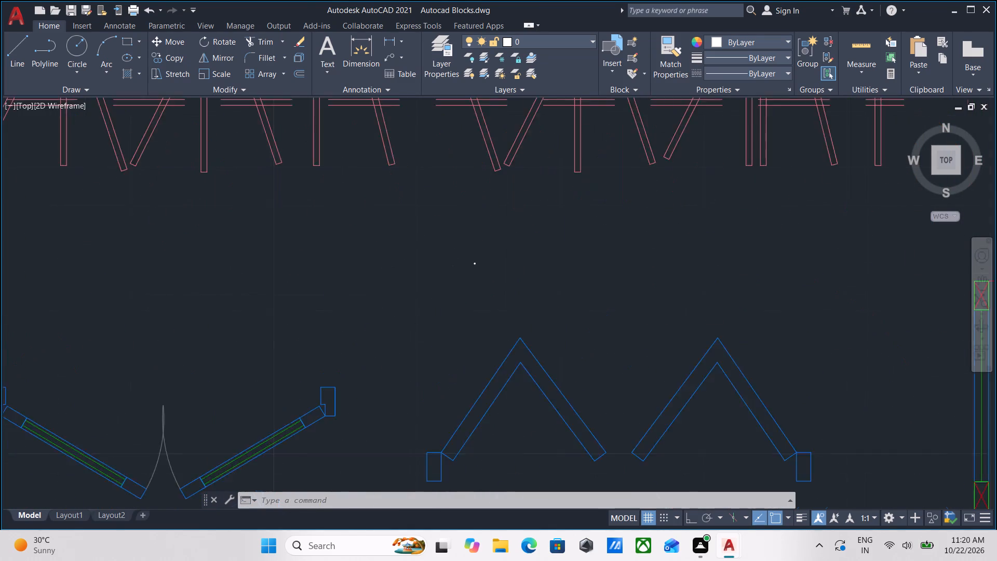
{"action": "scroll", "coordinate": [493, 247], "scroll_direction": "up", "scroll_amount": 2}
{"action": "scroll", "coordinate": [504, 326], "scroll_direction": "up", "scroll_amount": 3}
{"action": "scroll", "coordinate": [526, 232], "scroll_direction": "down", "scroll_amount": 6}
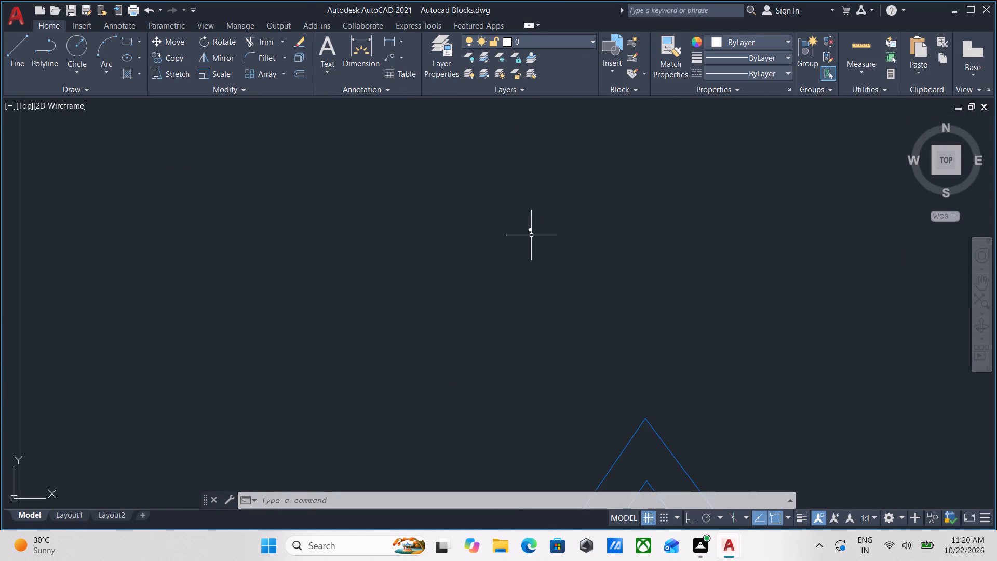
{"action": "scroll", "coordinate": [532, 236], "scroll_direction": "down", "scroll_amount": 1}
{"action": "scroll", "coordinate": [592, 246], "scroll_direction": "down", "scroll_amount": 4}
{"action": "scroll", "coordinate": [641, 251], "scroll_direction": "down", "scroll_amount": 1}
Examine the door plans near the section's edge and the sliding and window plan symbols above the door elevations.
{"action": "middle_click_drag", "start_coordinate": [641, 251], "coordinate": [379, 256]}
{"action": "middle_click_drag", "start_coordinate": [611, 249], "coordinate": [516, 172]}
{"action": "scroll", "coordinate": [556, 297], "scroll_direction": "up", "scroll_amount": 2}
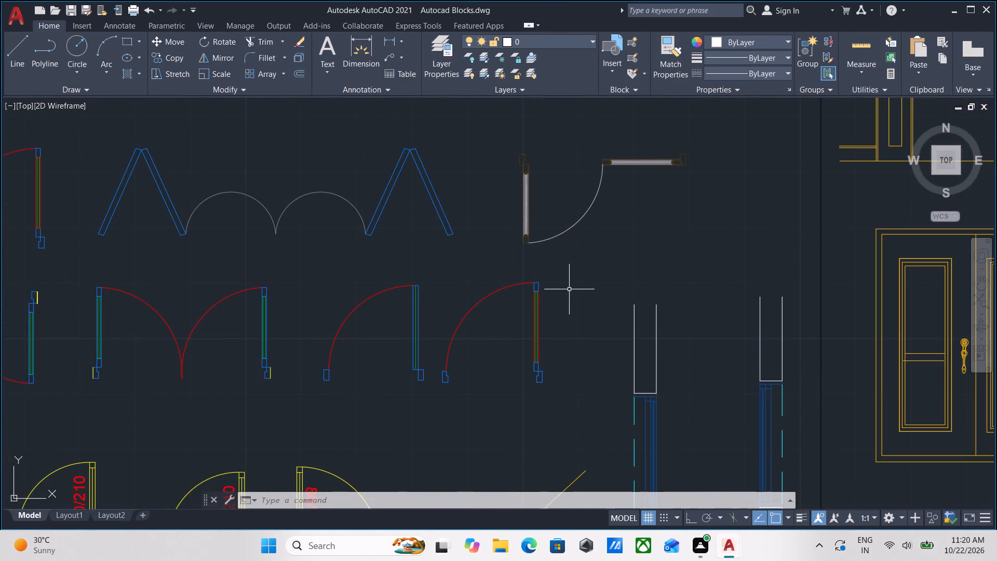
{"action": "scroll", "coordinate": [571, 287], "scroll_direction": "down", "scroll_amount": 1}
{"action": "middle_click_drag", "start_coordinate": [571, 287], "coordinate": [565, 256]}
{"action": "scroll", "coordinate": [562, 262], "scroll_direction": "down", "scroll_amount": 1}
{"action": "middle_click_drag", "start_coordinate": [562, 263], "coordinate": [583, 228]}
{"action": "scroll", "coordinate": [549, 292], "scroll_direction": "down", "scroll_amount": 1}
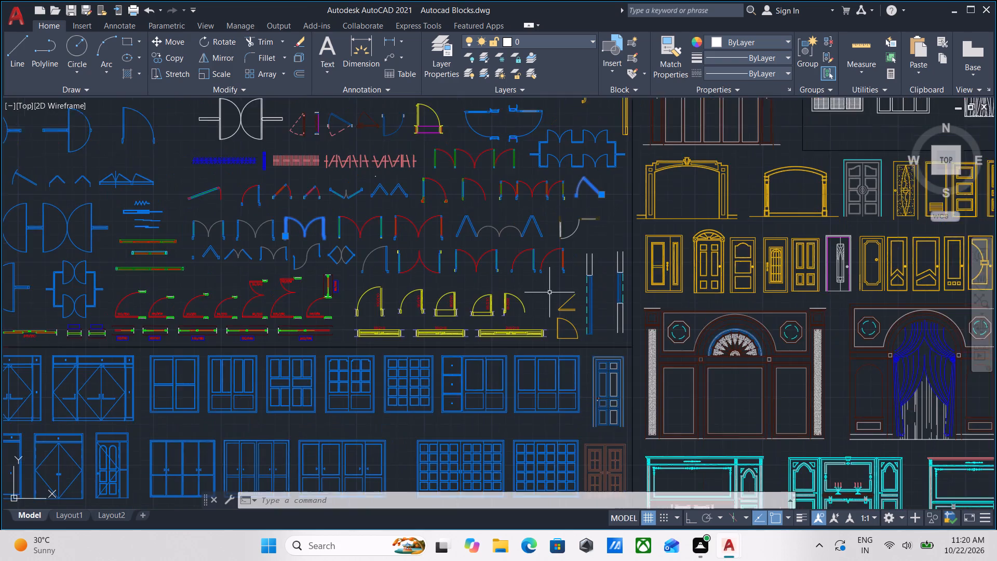
{"action": "middle_click_drag", "start_coordinate": [549, 292], "coordinate": [577, 268]}
{"action": "middle_click_drag", "start_coordinate": [304, 303], "coordinate": [555, 286]}
{"action": "scroll", "coordinate": [273, 299], "scroll_direction": "up", "scroll_amount": 1}
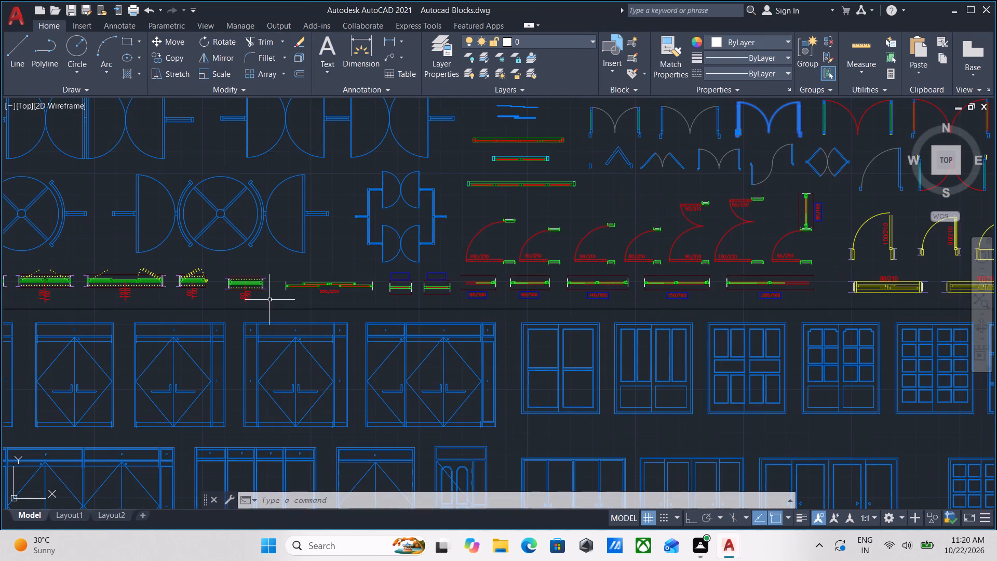
{"action": "scroll", "coordinate": [316, 295], "scroll_direction": "up", "scroll_amount": 2}
{"action": "scroll", "coordinate": [317, 295], "scroll_direction": "down", "scroll_amount": 2}
{"action": "middle_click_drag", "start_coordinate": [338, 295], "coordinate": [449, 348]}
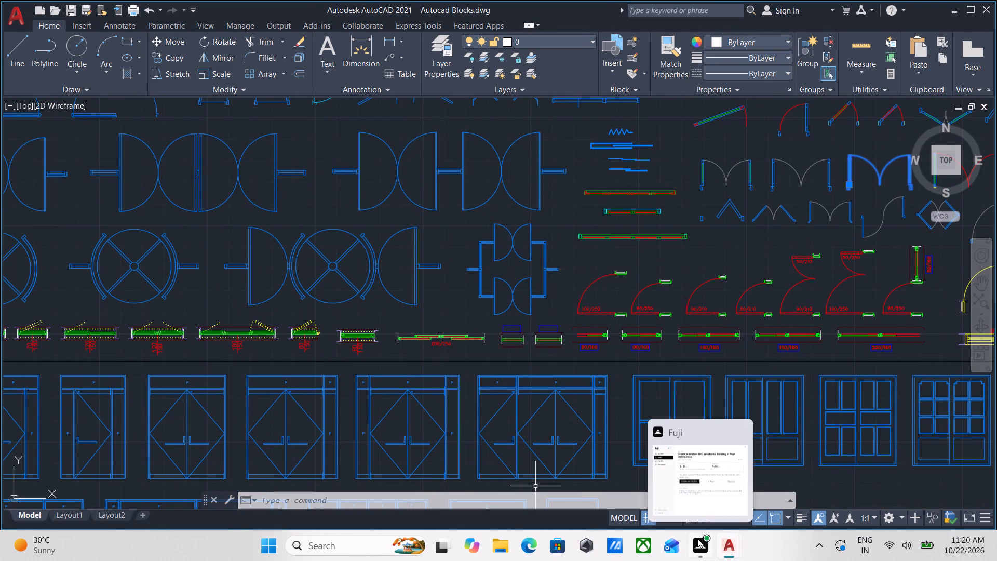
Switch to Drawing1 and paste the copied door blocks in the empty area east of the walls-only plan.
{"action": "left_click", "coordinate": [671, 497]}
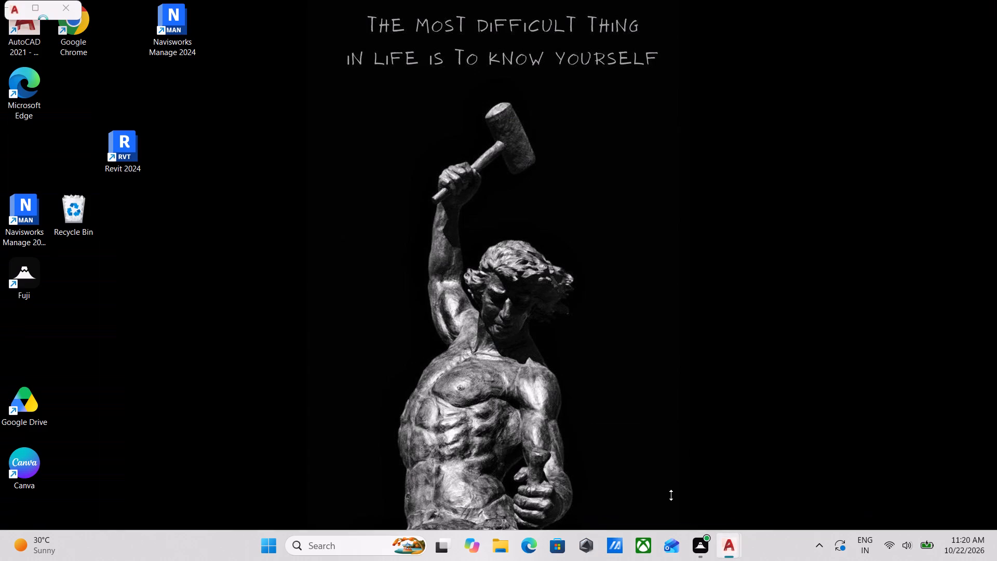
{"action": "scroll", "coordinate": [601, 320], "scroll_direction": "down", "scroll_amount": 2}
{"action": "middle_click_drag", "start_coordinate": [601, 320], "coordinate": [521, 346]}
{"action": "scroll", "coordinate": [580, 344], "scroll_direction": "up", "scroll_amount": 1}
{"action": "scroll", "coordinate": [645, 346], "scroll_direction": "up", "scroll_amount": 1}
{"action": "middle_click_drag", "start_coordinate": [633, 353], "coordinate": [667, 360]}
{"action": "middle_click_drag", "start_coordinate": [658, 365], "coordinate": [707, 387]}
{"action": "scroll", "coordinate": [617, 328], "scroll_direction": "down", "scroll_amount": 1}
{"action": "middle_click_drag", "start_coordinate": [618, 328], "coordinate": [672, 388]}
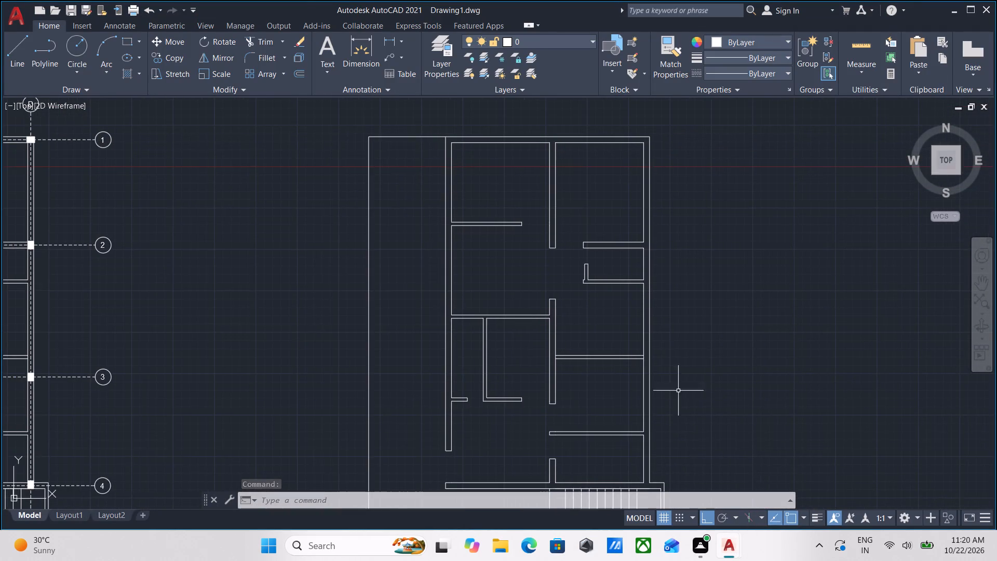
{"action": "middle_click_drag", "start_coordinate": [702, 358], "coordinate": [648, 355]}
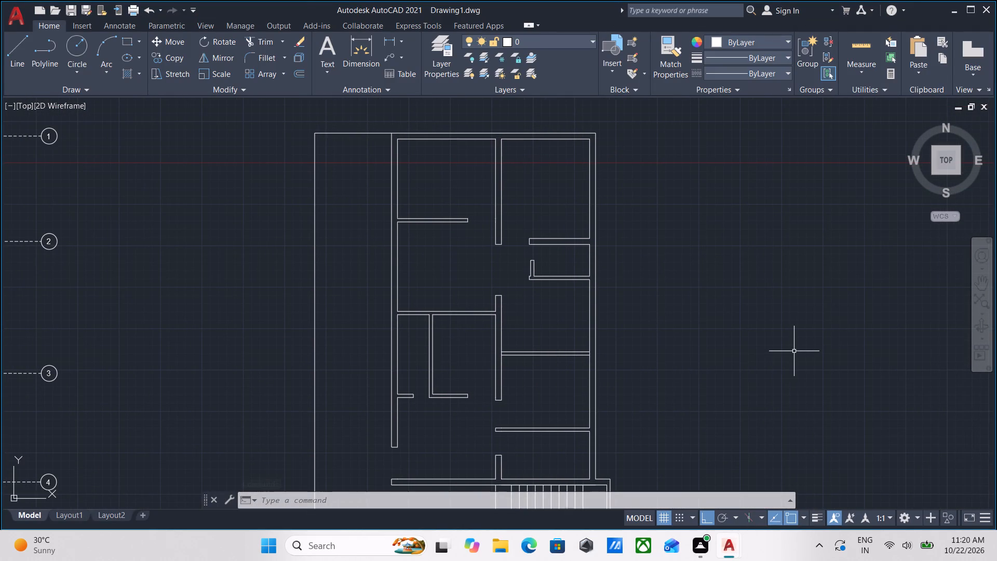
{"action": "key", "text": "ctrl+v"}
{"action": "left_click", "coordinate": [682, 322]}
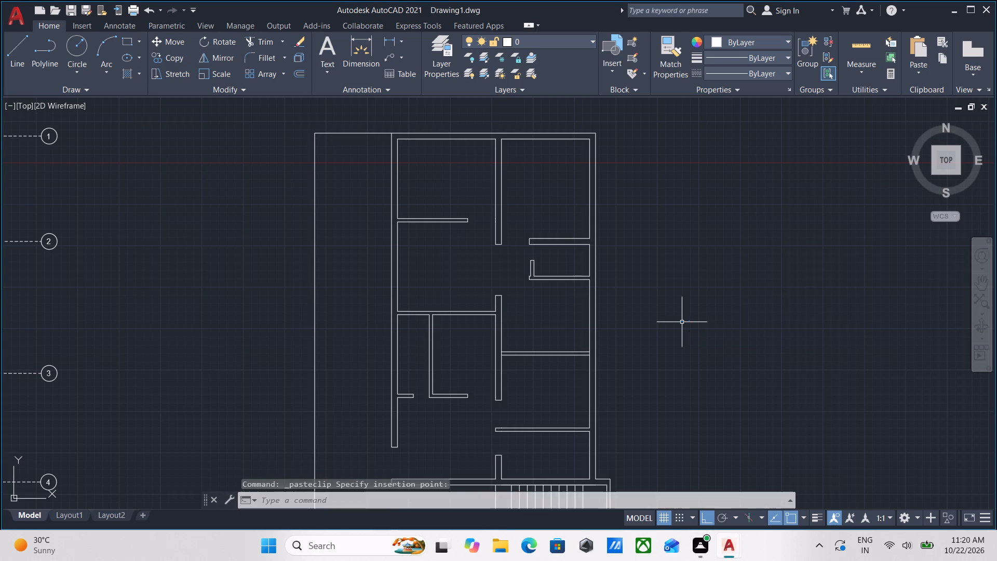
Trim the east wall's inner line across the end of the partition below the small enclosure, opening the wall junction.
{"action": "scroll", "coordinate": [682, 322], "scroll_direction": "up", "scroll_amount": 3}
{"action": "scroll", "coordinate": [601, 366], "scroll_direction": "up", "scroll_amount": 1}
{"action": "middle_click_drag", "start_coordinate": [576, 370], "coordinate": [747, 259]}
{"action": "scroll", "coordinate": [458, 363], "scroll_direction": "down", "scroll_amount": 1}
{"action": "middle_click_drag", "start_coordinate": [448, 354], "coordinate": [575, 290]}
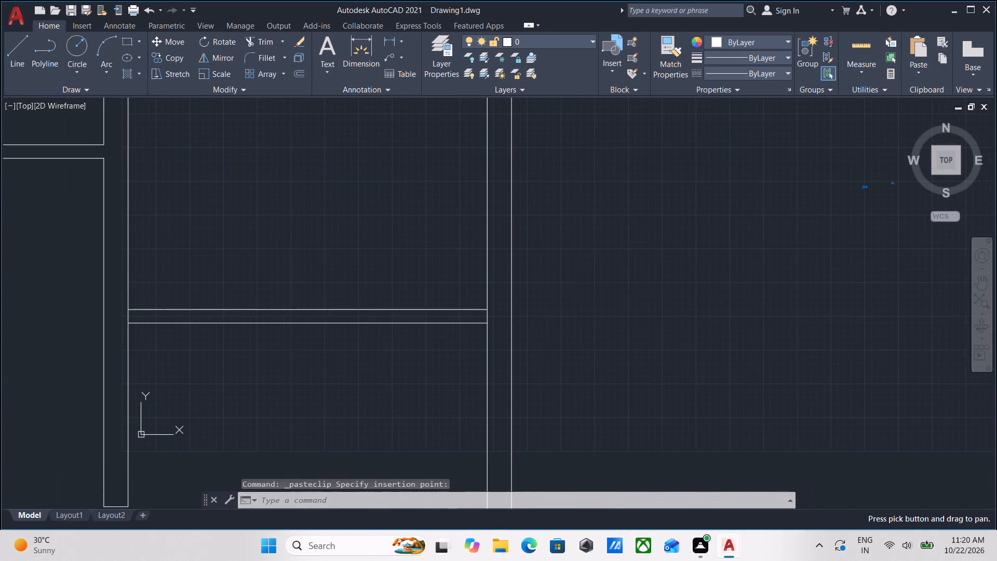
{"action": "type", "text": "TR"}
{"action": "key", "text": "Return"}
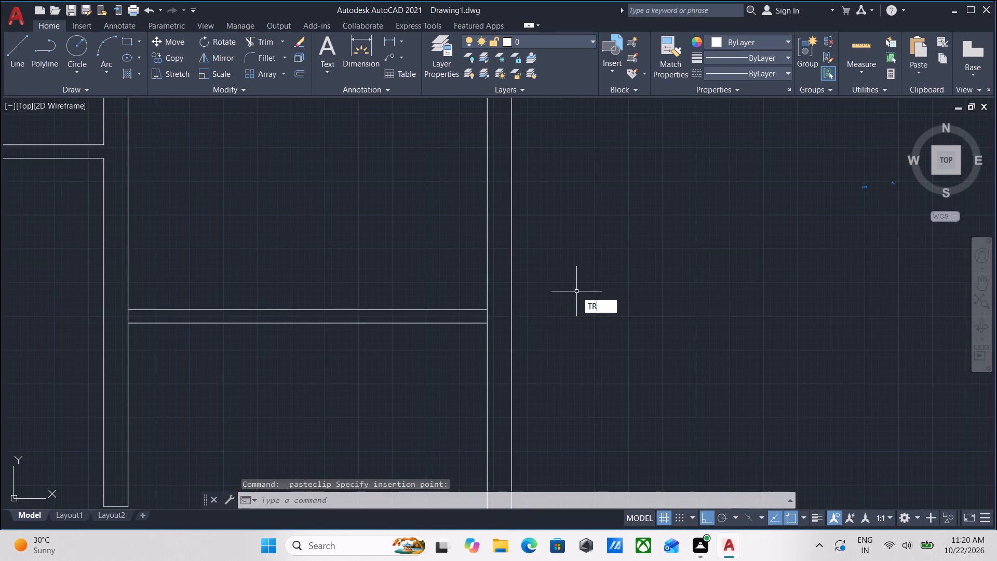
{"action": "scroll", "coordinate": [460, 320], "scroll_direction": "up", "scroll_amount": 2}
{"action": "left_click", "coordinate": [540, 314]}
{"action": "left_click", "coordinate": [490, 317]}
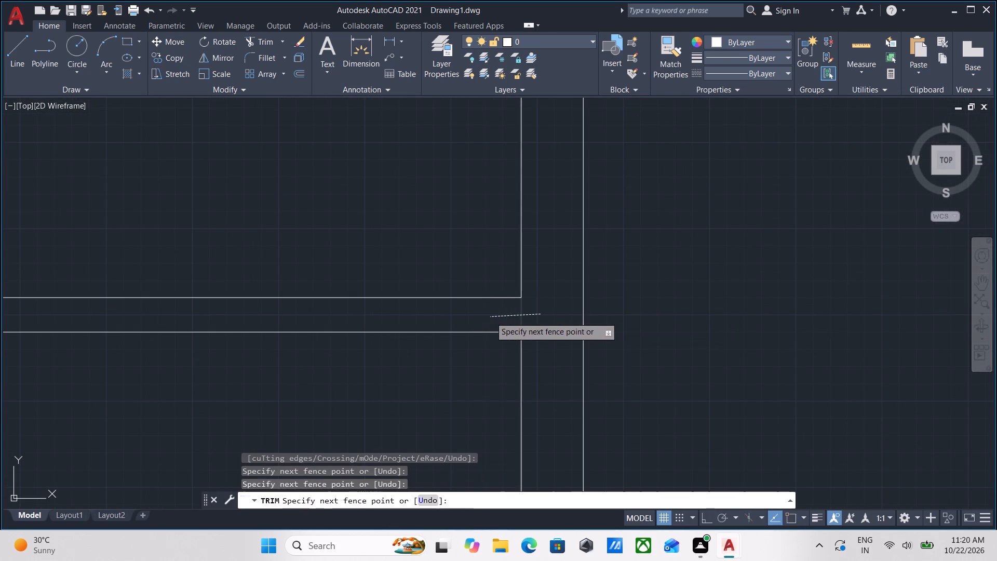
{"action": "scroll", "coordinate": [509, 316], "scroll_direction": "down", "scroll_amount": 2}
{"action": "middle_click_drag", "start_coordinate": [509, 316], "coordinate": [515, 424]}
{"action": "scroll", "coordinate": [547, 302], "scroll_direction": "down", "scroll_amount": 1}
{"action": "middle_click_drag", "start_coordinate": [547, 302], "coordinate": [540, 386]}
{"action": "scroll", "coordinate": [608, 303], "scroll_direction": "down", "scroll_amount": 1}
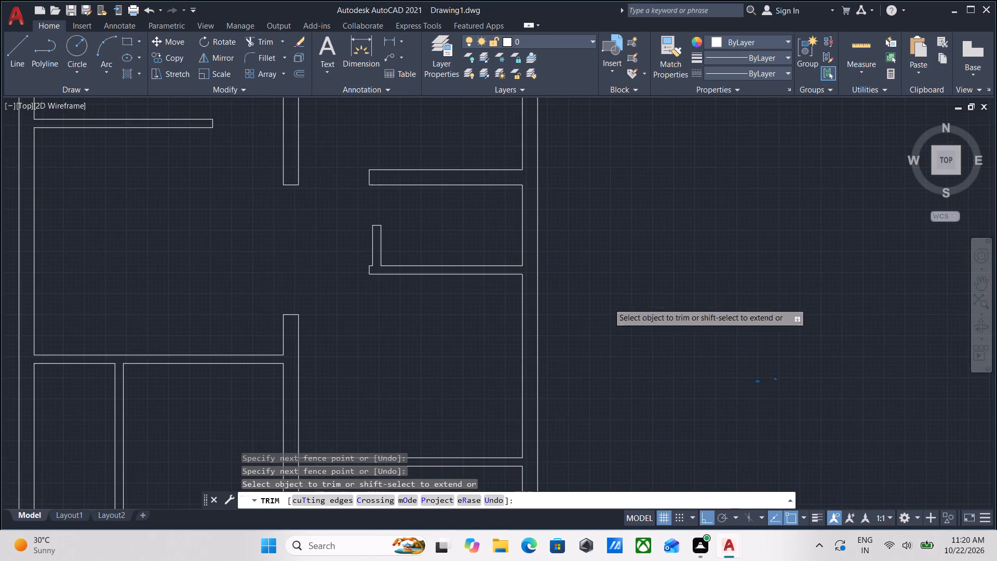
{"action": "middle_click_drag", "start_coordinate": [608, 303], "coordinate": [564, 261]}
{"action": "scroll", "coordinate": [688, 323], "scroll_direction": "up", "scroll_amount": 3}
{"action": "scroll", "coordinate": [598, 267], "scroll_direction": "up", "scroll_amount": 2}
{"action": "key", "text": "Escape"}
Assign the pasted double-leaf door block to the A-Door layer.
{"action": "scroll", "coordinate": [575, 287], "scroll_direction": "up", "scroll_amount": 3}
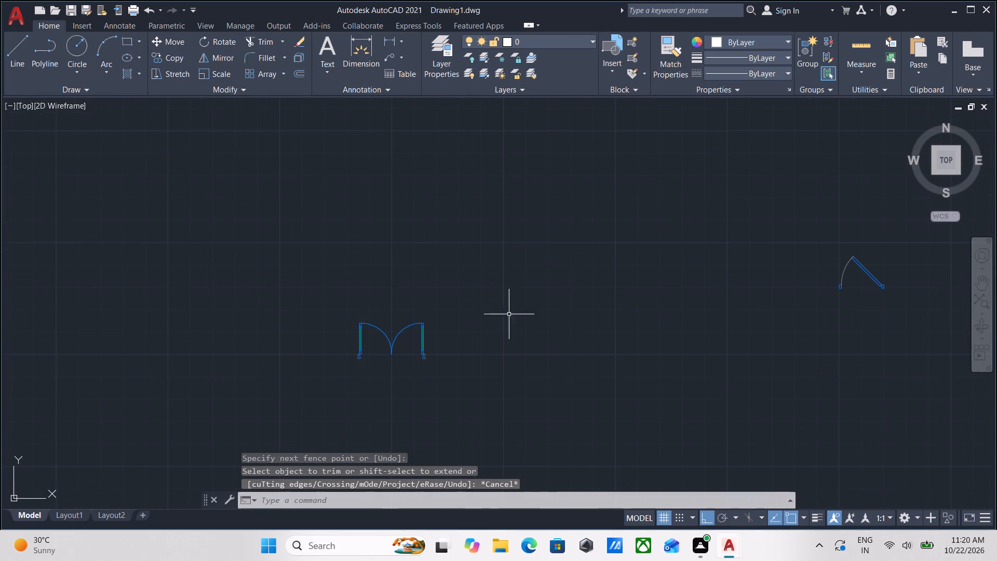
{"action": "middle_click_drag", "start_coordinate": [490, 317], "coordinate": [542, 320]}
{"action": "scroll", "coordinate": [536, 320], "scroll_direction": "up", "scroll_amount": 1}
{"action": "scroll", "coordinate": [399, 402], "scroll_direction": "up", "scroll_amount": 1}
{"action": "middle_click_drag", "start_coordinate": [399, 402], "coordinate": [505, 364]}
{"action": "left_click_drag", "start_coordinate": [584, 363], "coordinate": [577, 355]}
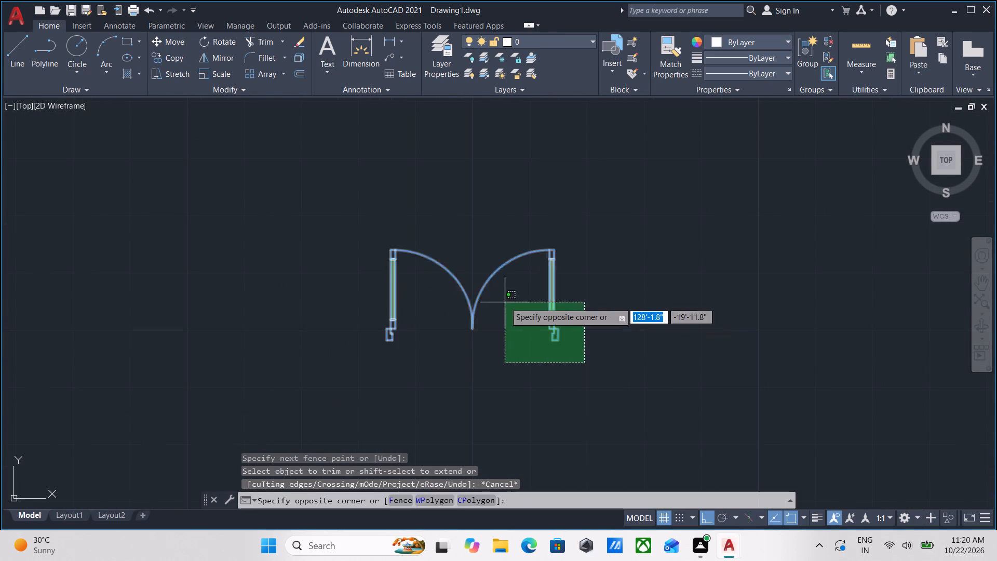
{"action": "left_click", "coordinate": [505, 302]}
{"action": "scroll", "coordinate": [418, 343], "scroll_direction": "up", "scroll_amount": 2}
{"action": "middle_click_drag", "start_coordinate": [344, 322], "coordinate": [318, 369]}
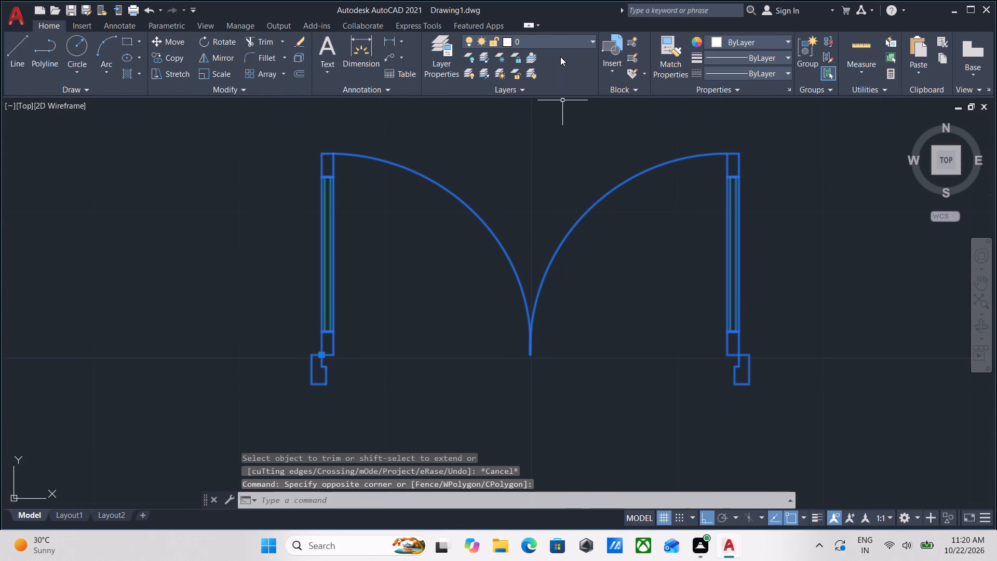
{"action": "left_click", "coordinate": [555, 37]}
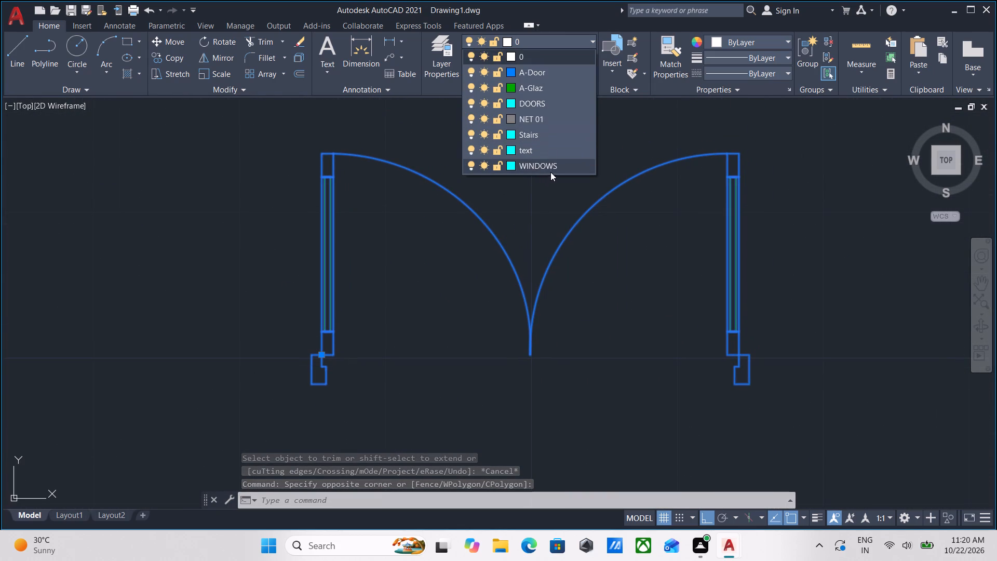
{"action": "left_click", "coordinate": [537, 73]}
{"action": "left_click_drag", "start_coordinate": [598, 259], "coordinate": [571, 250]}
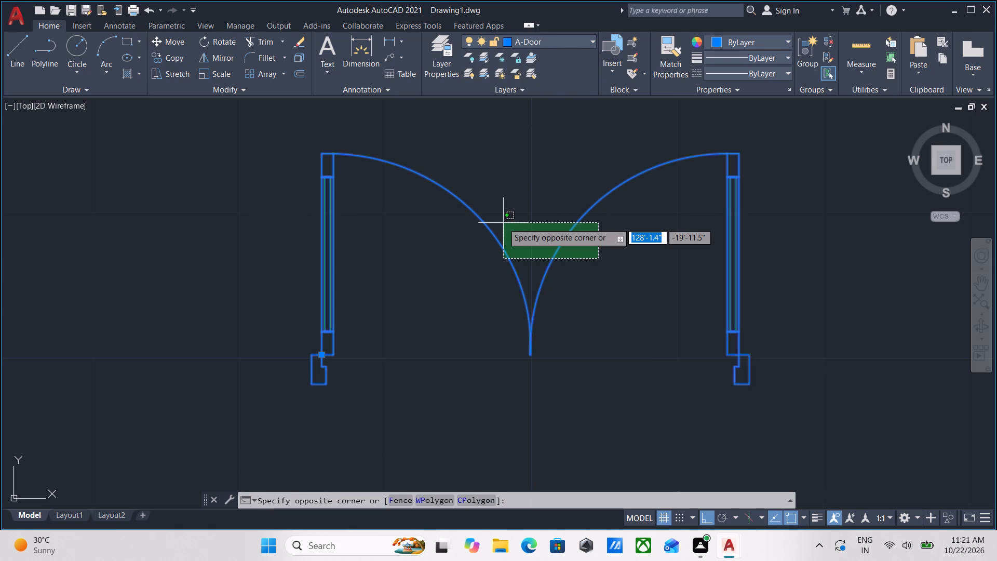
{"action": "key", "text": "Escape"}
{"action": "scroll", "coordinate": [530, 277], "scroll_direction": "down", "scroll_amount": 2}
{"action": "middle_click", "coordinate": [530, 277]}
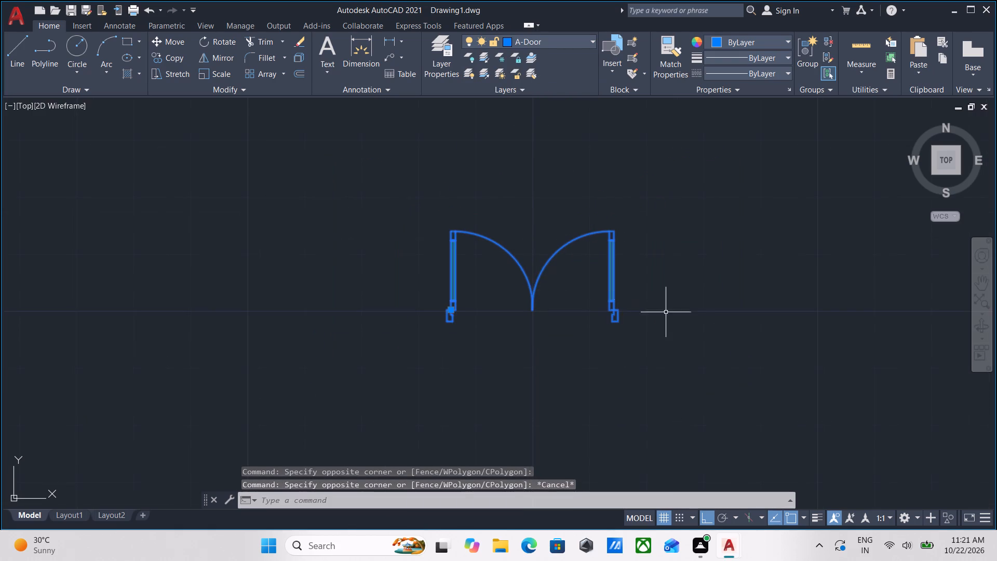
{"action": "key", "text": "Escape"}
{"action": "key", "text": "Escape"}
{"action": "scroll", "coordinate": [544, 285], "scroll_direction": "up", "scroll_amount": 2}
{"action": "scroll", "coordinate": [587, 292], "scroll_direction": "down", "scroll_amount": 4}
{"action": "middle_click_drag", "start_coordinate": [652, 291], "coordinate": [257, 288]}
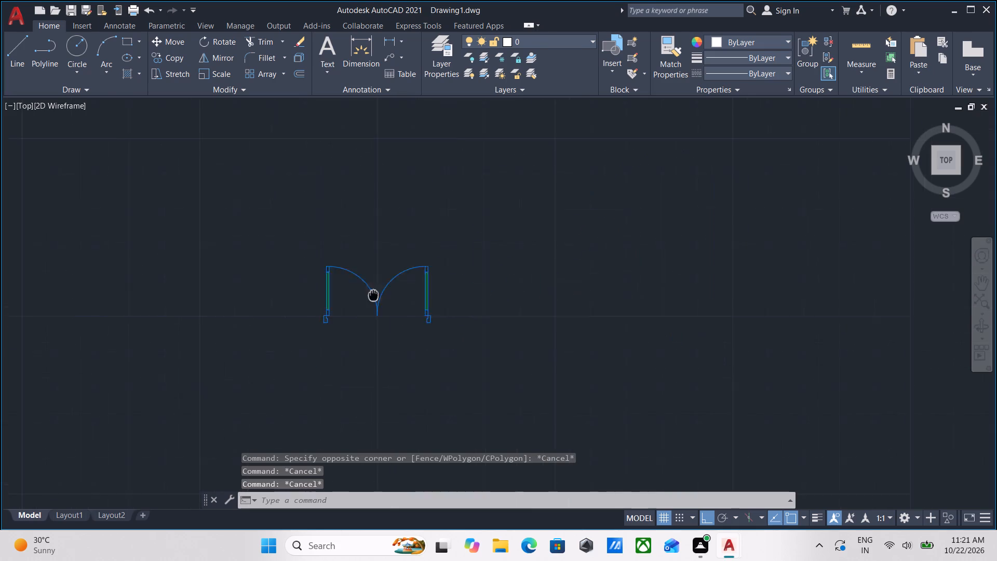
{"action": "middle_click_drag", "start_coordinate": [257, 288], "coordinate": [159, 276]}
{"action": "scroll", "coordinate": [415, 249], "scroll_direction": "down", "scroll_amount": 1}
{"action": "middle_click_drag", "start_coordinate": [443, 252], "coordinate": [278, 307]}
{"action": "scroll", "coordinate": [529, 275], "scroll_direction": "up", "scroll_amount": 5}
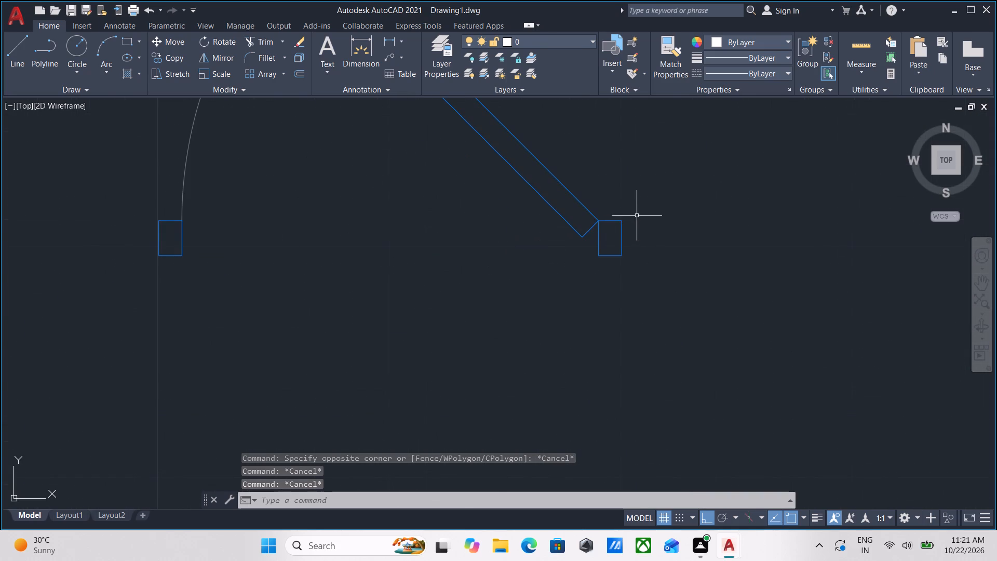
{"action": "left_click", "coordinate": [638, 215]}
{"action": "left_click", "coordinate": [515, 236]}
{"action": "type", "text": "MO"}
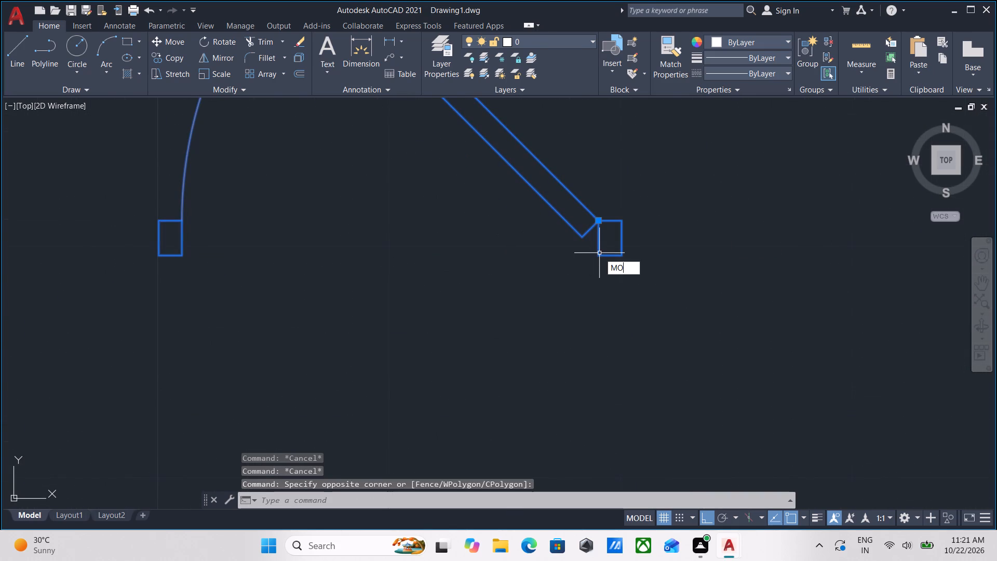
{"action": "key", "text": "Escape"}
Mirror the single-leaf door block about a vertical line through its hinge-side jamb's outer edge, keeping the original.
{"action": "left_click", "coordinate": [641, 258]}
{"action": "left_click", "coordinate": [572, 247]}
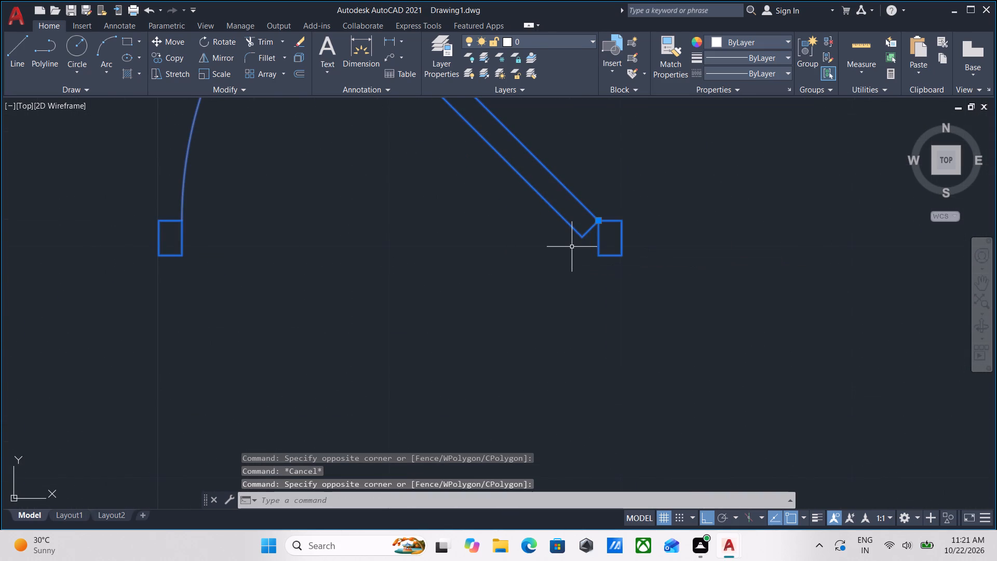
{"action": "type", "text": "MI"}
{"action": "key", "text": "Return"}
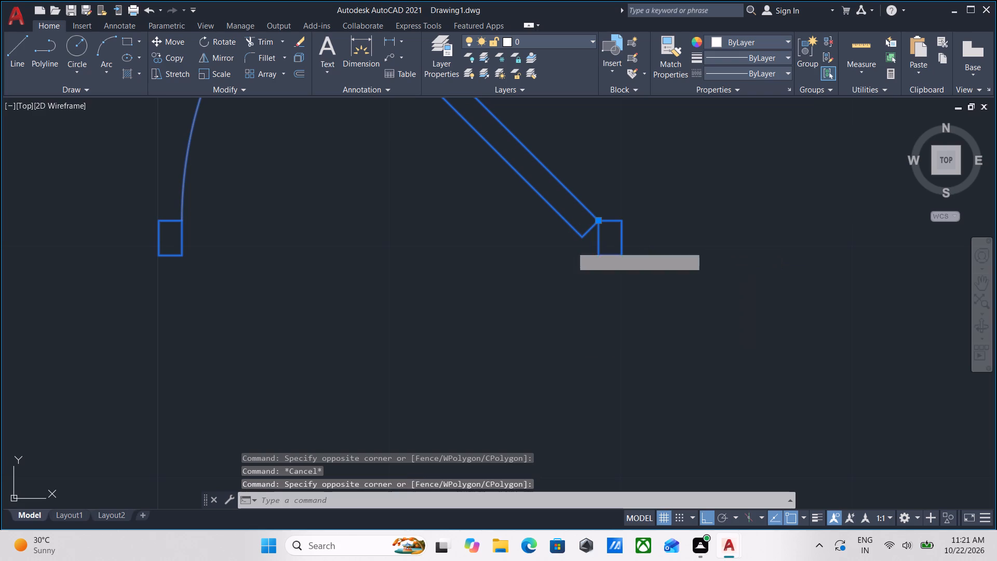
{"action": "left_click", "coordinate": [621, 256]}
{"action": "left_click", "coordinate": [618, 320]}
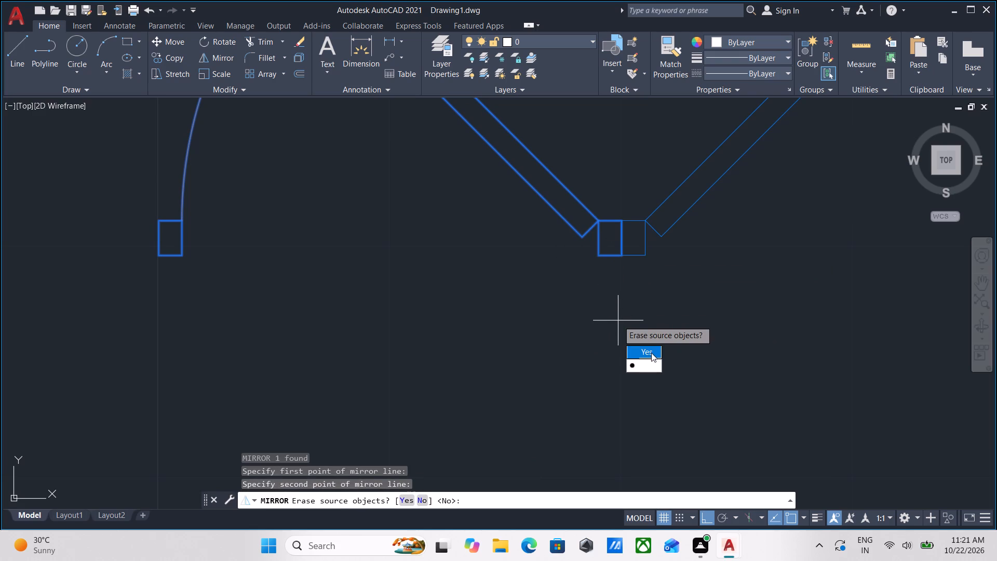
{"action": "left_click_drag", "start_coordinate": [651, 363], "coordinate": [618, 320]}
Scale the mirrored door from its shared jamb corner, using its full width as reference and a new length of 3'6".
{"action": "middle_click_drag", "start_coordinate": [621, 255], "coordinate": [447, 337]}
{"action": "left_click_drag", "start_coordinate": [575, 321], "coordinate": [536, 270]}
{"action": "left_click", "coordinate": [491, 228]}
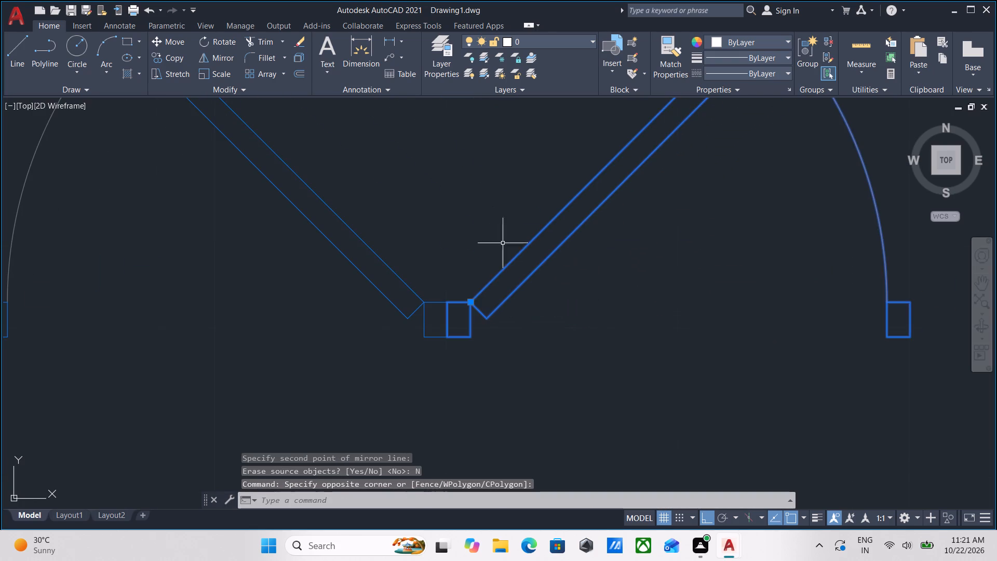
{"action": "middle_click_drag", "start_coordinate": [524, 268], "coordinate": [536, 326]}
{"action": "type", "text": "SCA"}
{"action": "key", "text": "Return"}
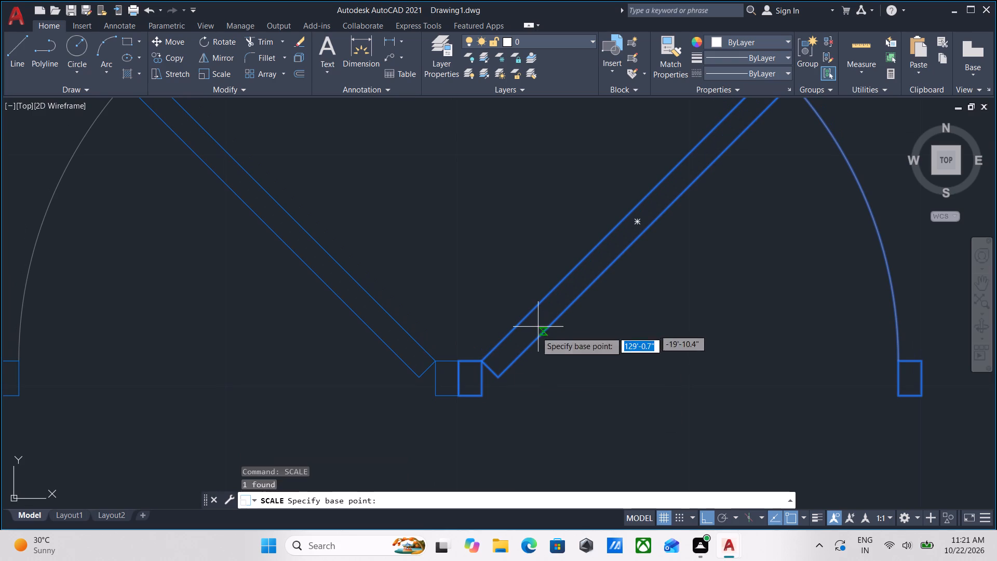
{"action": "left_click", "coordinate": [458, 397]}
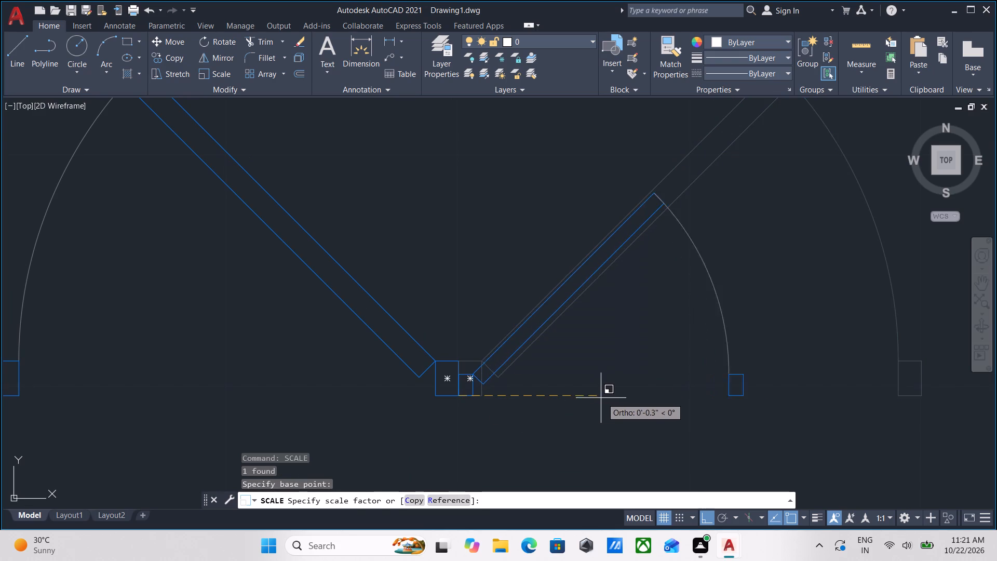
{"action": "middle_click_drag", "start_coordinate": [622, 395], "coordinate": [700, 431]}
{"action": "key", "text": "r"}
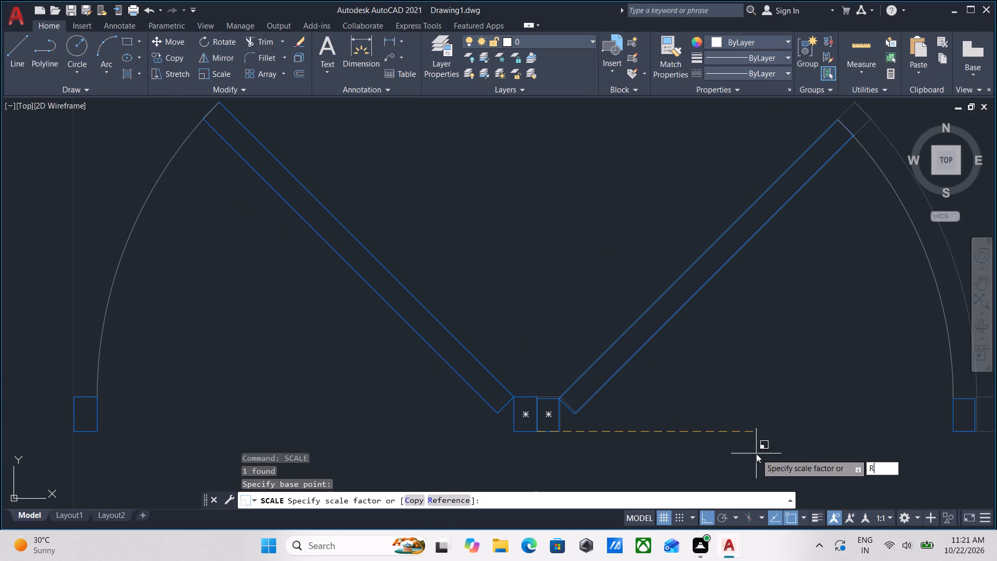
{"action": "key", "text": "Return"}
{"action": "middle_click_drag", "start_coordinate": [762, 450], "coordinate": [683, 363]}
{"action": "scroll", "coordinate": [471, 353], "scroll_direction": "up", "scroll_amount": 2}
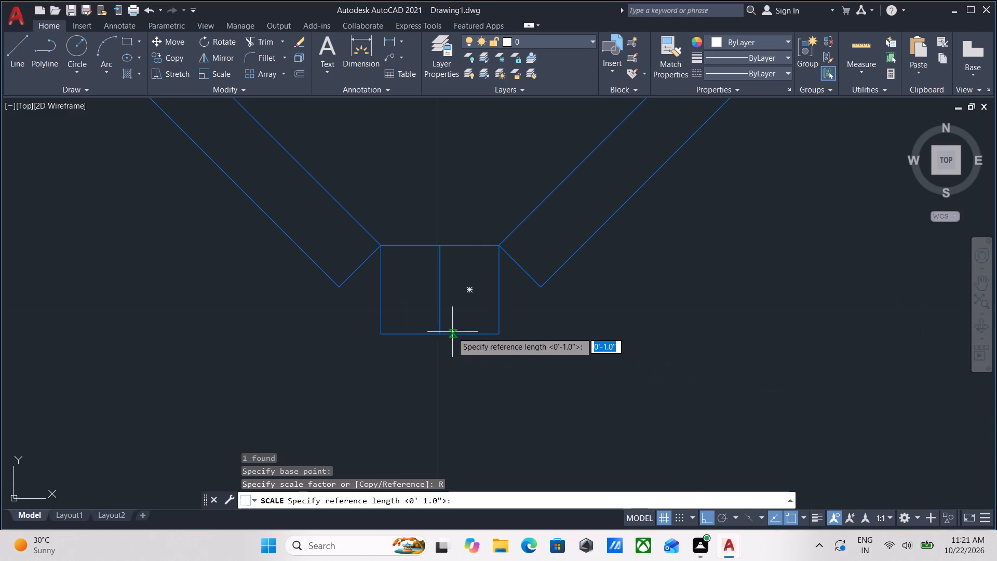
{"action": "left_click", "coordinate": [446, 334]}
{"action": "middle_click_drag", "start_coordinate": [684, 370], "coordinate": [343, 377]}
{"action": "scroll", "coordinate": [343, 377], "scroll_direction": "down", "scroll_amount": 2}
{"action": "middle_click_drag", "start_coordinate": [567, 346], "coordinate": [509, 355]}
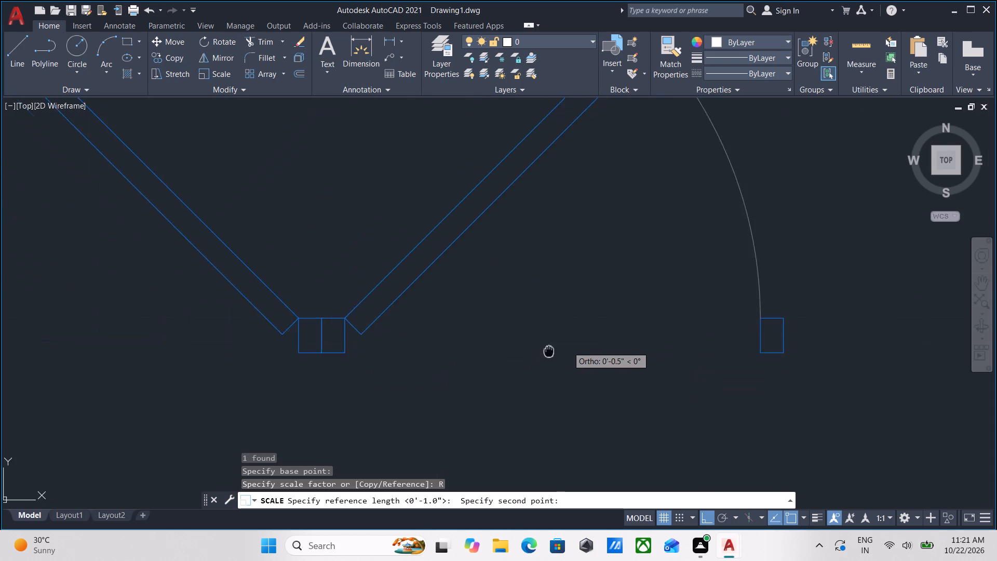
{"action": "middle_click_drag", "start_coordinate": [509, 355], "coordinate": [372, 358]}
{"action": "left_click", "coordinate": [597, 362]}
{"action": "scroll", "coordinate": [759, 353], "scroll_direction": "down", "scroll_amount": 1}
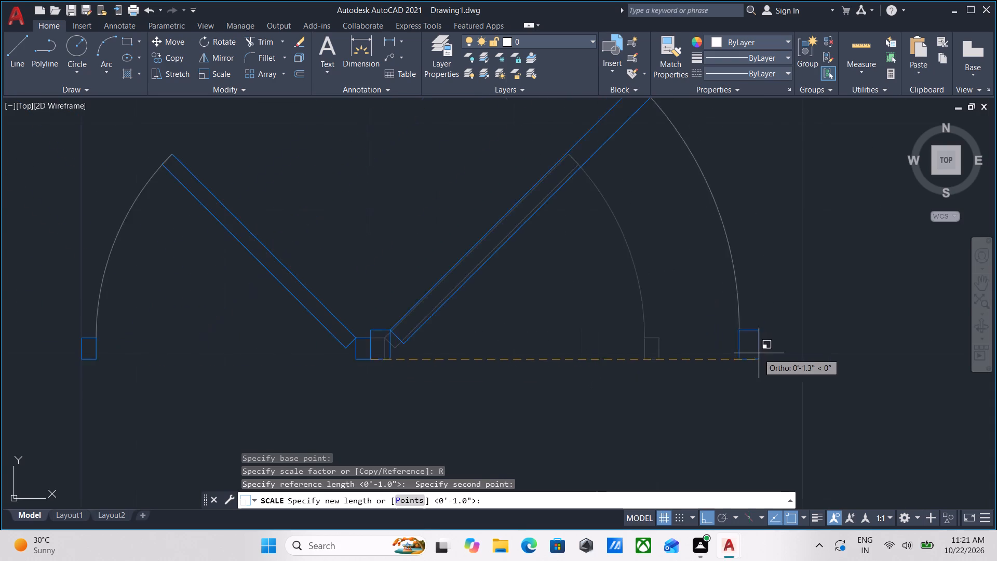
{"action": "middle_click_drag", "start_coordinate": [759, 353], "coordinate": [583, 351]}
{"action": "scroll", "coordinate": [722, 346], "scroll_direction": "down", "scroll_amount": 2}
{"action": "middle_click_drag", "start_coordinate": [722, 346], "coordinate": [751, 344]}
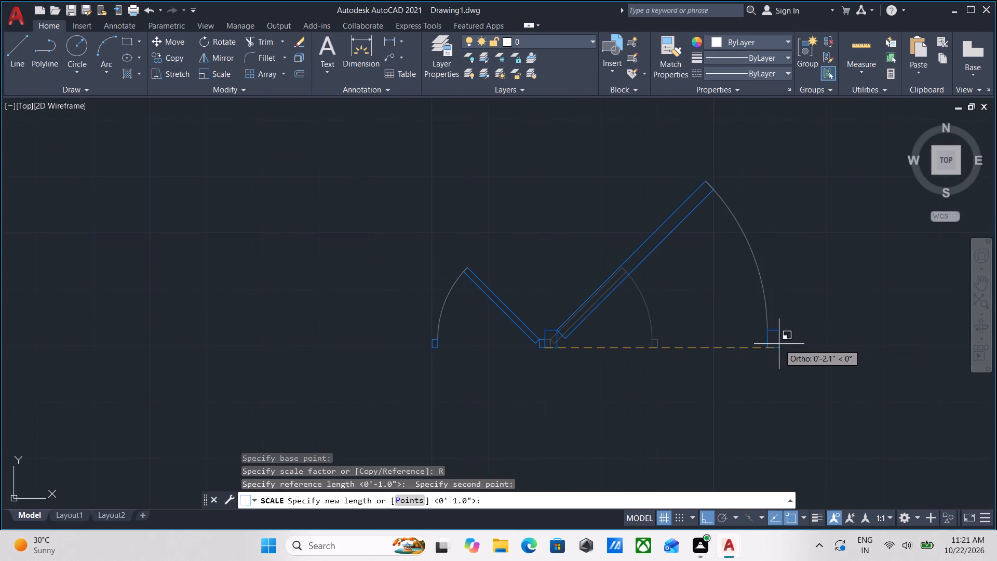
{"action": "type", "text": "3'6"}
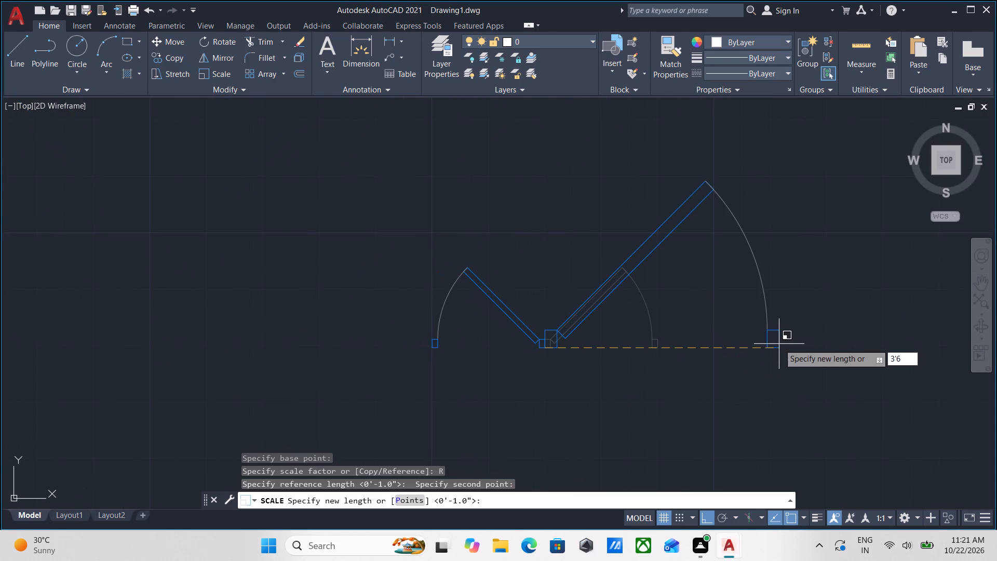
{"action": "key", "text": "shift+quotedbl"}
{"action": "key", "text": "Return"}
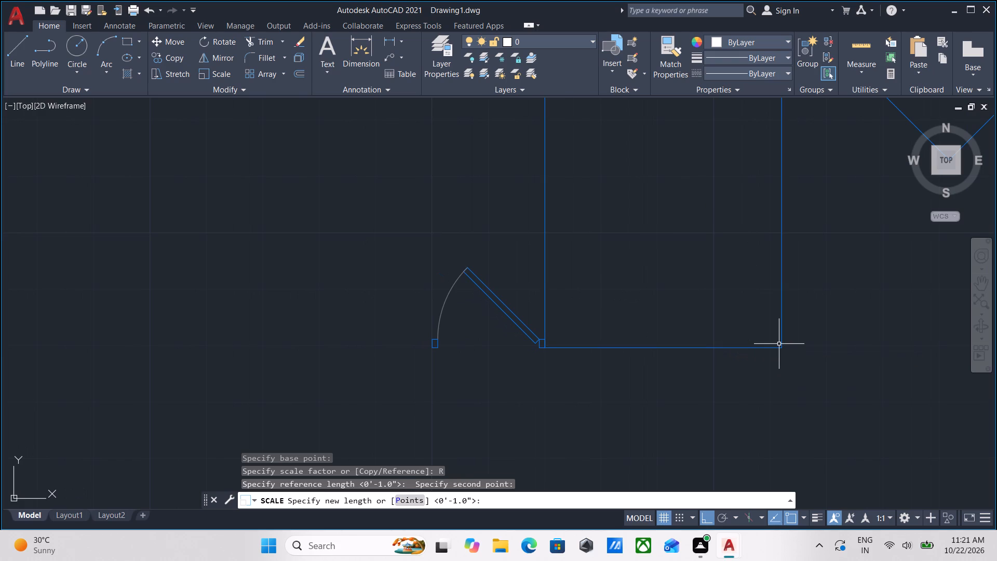
Examine the size of the scaled single-leaf door against the nearby plan wall and the unscaled door blocks.
{"action": "scroll", "coordinate": [789, 309], "scroll_direction": "down", "scroll_amount": 6}
{"action": "middle_click_drag", "start_coordinate": [802, 305], "coordinate": [589, 351]}
{"action": "scroll", "coordinate": [656, 336], "scroll_direction": "up", "scroll_amount": 2}
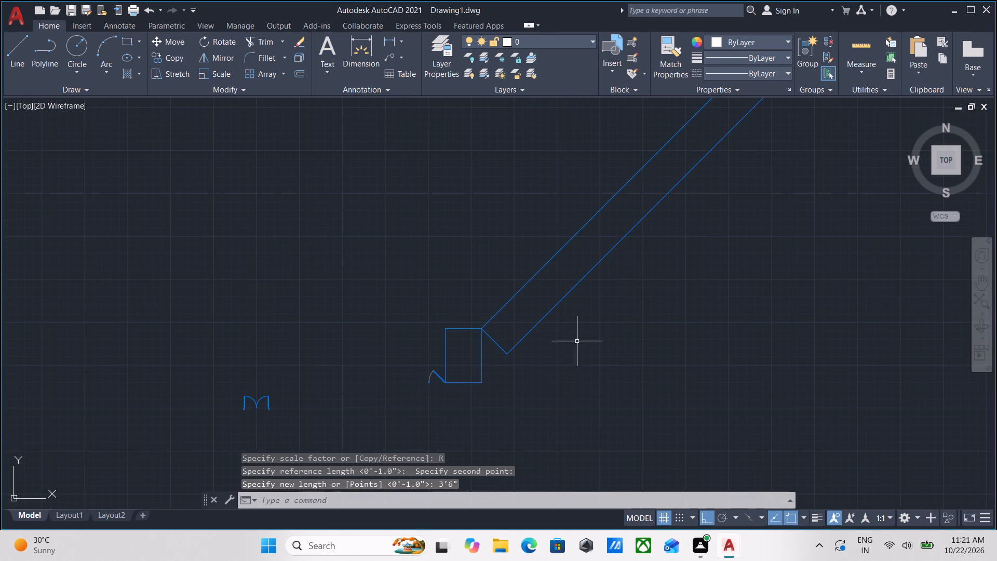
{"action": "middle_click_drag", "start_coordinate": [541, 342], "coordinate": [633, 377]}
{"action": "left_click_drag", "start_coordinate": [645, 383], "coordinate": [628, 349]}
{"action": "left_click", "coordinate": [589, 298]}
{"action": "scroll", "coordinate": [589, 298], "scroll_direction": "down", "scroll_amount": 3}
{"action": "middle_click_drag", "start_coordinate": [606, 302], "coordinate": [649, 311]}
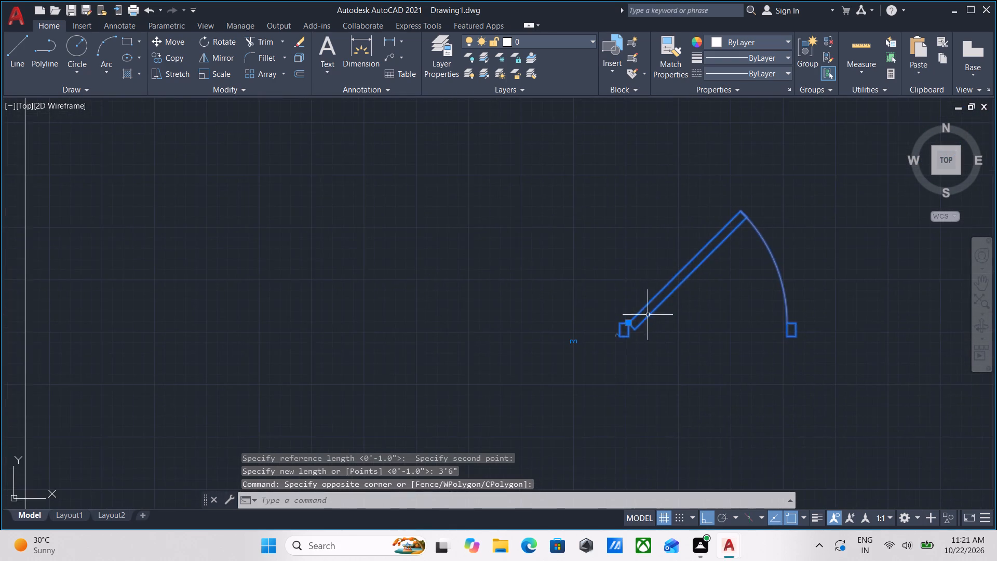
{"action": "scroll", "coordinate": [609, 335], "scroll_direction": "up", "scroll_amount": 2}
{"action": "middle_click_drag", "start_coordinate": [546, 347], "coordinate": [636, 378]}
{"action": "scroll", "coordinate": [608, 369], "scroll_direction": "up", "scroll_amount": 1}
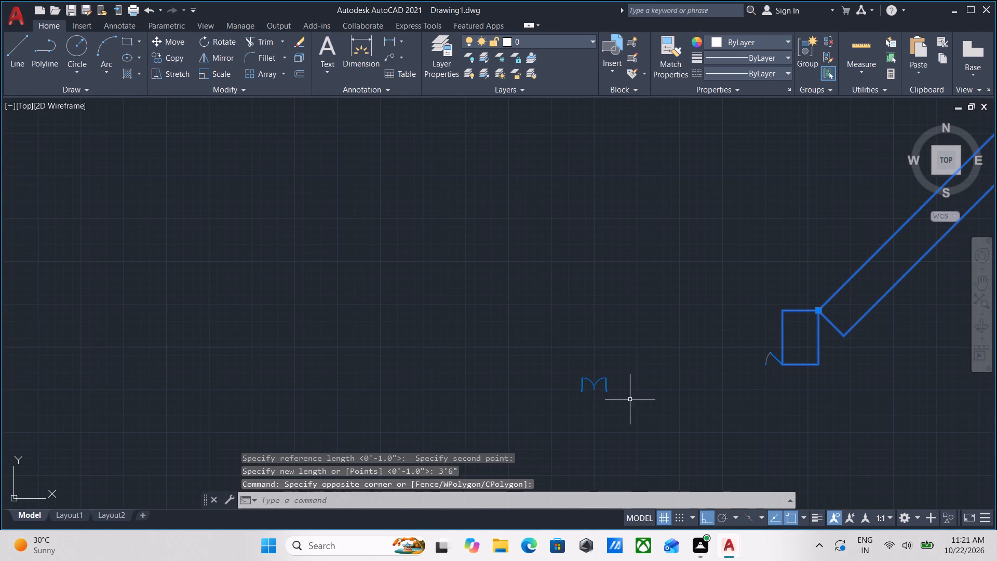
{"action": "scroll", "coordinate": [621, 405], "scroll_direction": "up", "scroll_amount": 1}
{"action": "key", "text": "Escape"}
Scale the original single-leaf door from its jamb corner shared with the mirrored door, using its full width as reference and a new length of 2'.
{"action": "middle_click_drag", "start_coordinate": [673, 385], "coordinate": [515, 389]}
{"action": "scroll", "coordinate": [670, 324], "scroll_direction": "up", "scroll_amount": 2}
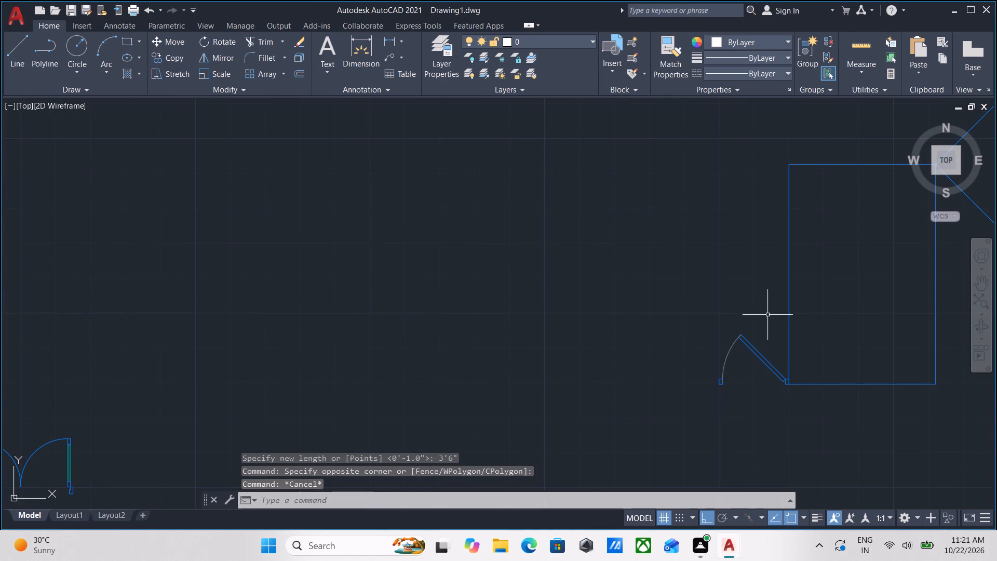
{"action": "left_click", "coordinate": [756, 327]}
{"action": "left_click", "coordinate": [686, 364]}
{"action": "scroll", "coordinate": [768, 383], "scroll_direction": "up", "scroll_amount": 3}
{"action": "middle_click_drag", "start_coordinate": [771, 382], "coordinate": [687, 386]}
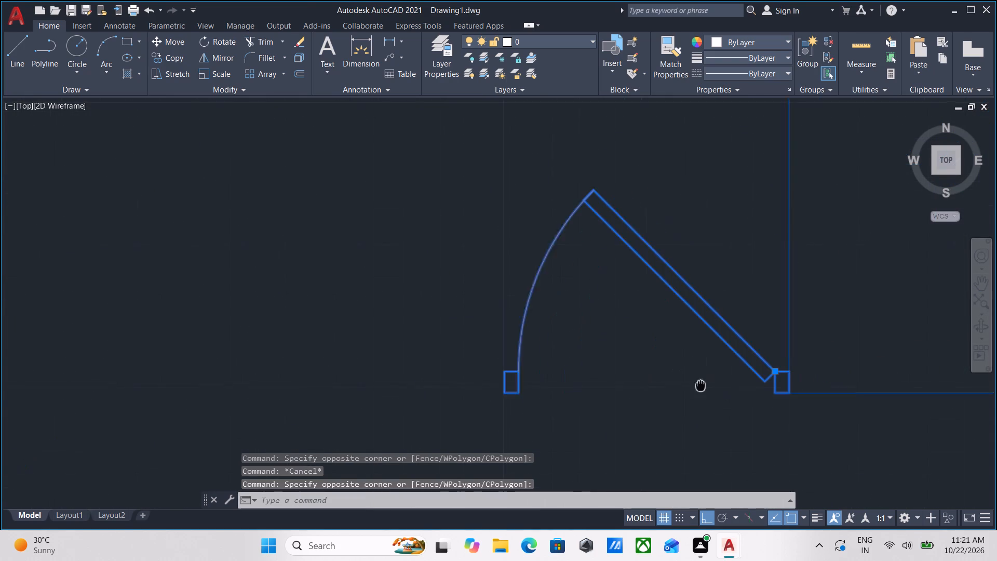
{"action": "middle_click_drag", "start_coordinate": [687, 386], "coordinate": [679, 388]}
{"action": "middle_click_drag", "start_coordinate": [703, 388], "coordinate": [670, 372]}
{"action": "type", "text": "SCA"}
{"action": "key", "text": "Return"}
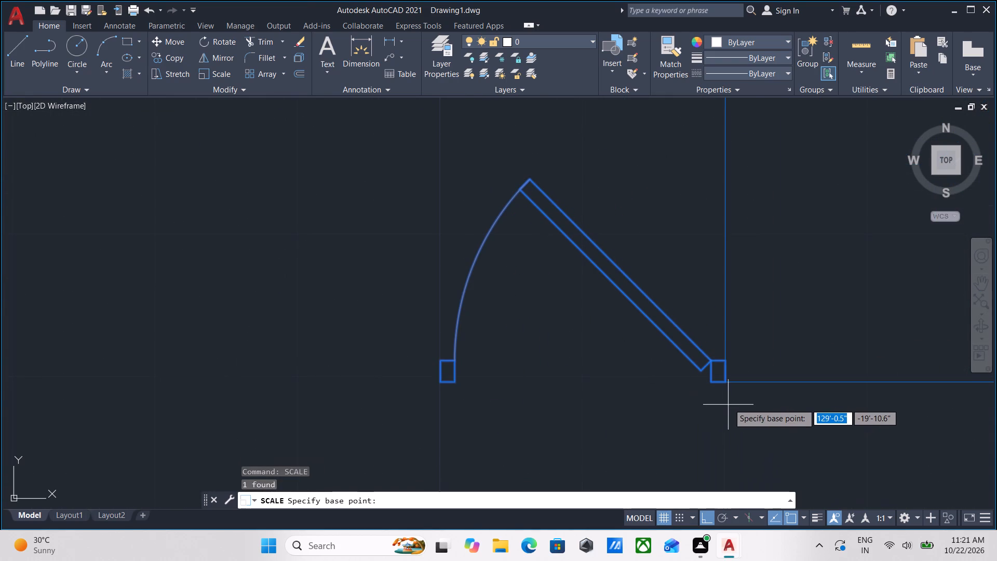
{"action": "scroll", "coordinate": [729, 403], "scroll_direction": "up", "scroll_amount": 1}
{"action": "left_click", "coordinate": [725, 369]}
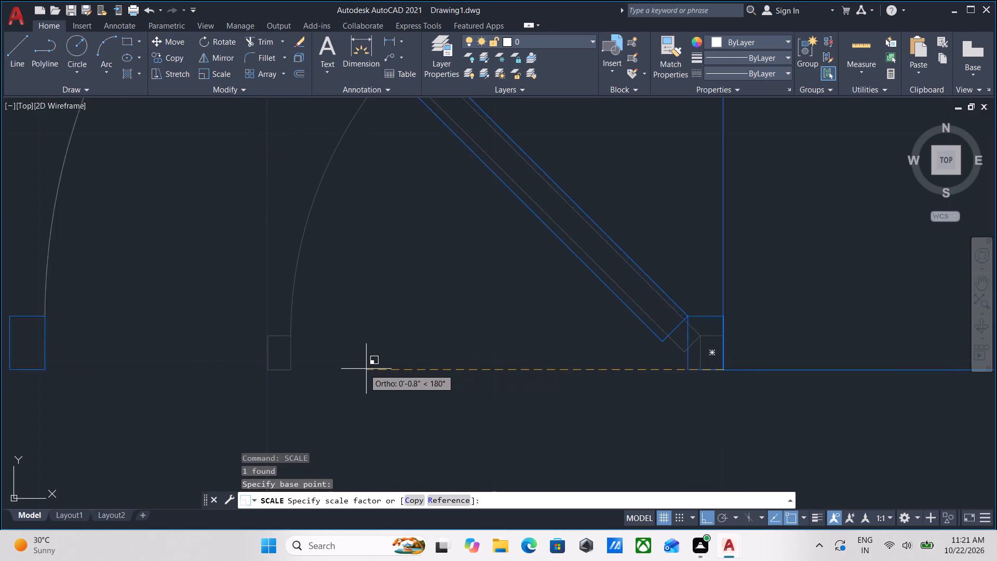
{"action": "middle_click_drag", "start_coordinate": [319, 365], "coordinate": [555, 380]}
{"action": "scroll", "coordinate": [468, 387], "scroll_direction": "down", "scroll_amount": 2}
{"action": "middle_click_drag", "start_coordinate": [468, 387], "coordinate": [709, 370]}
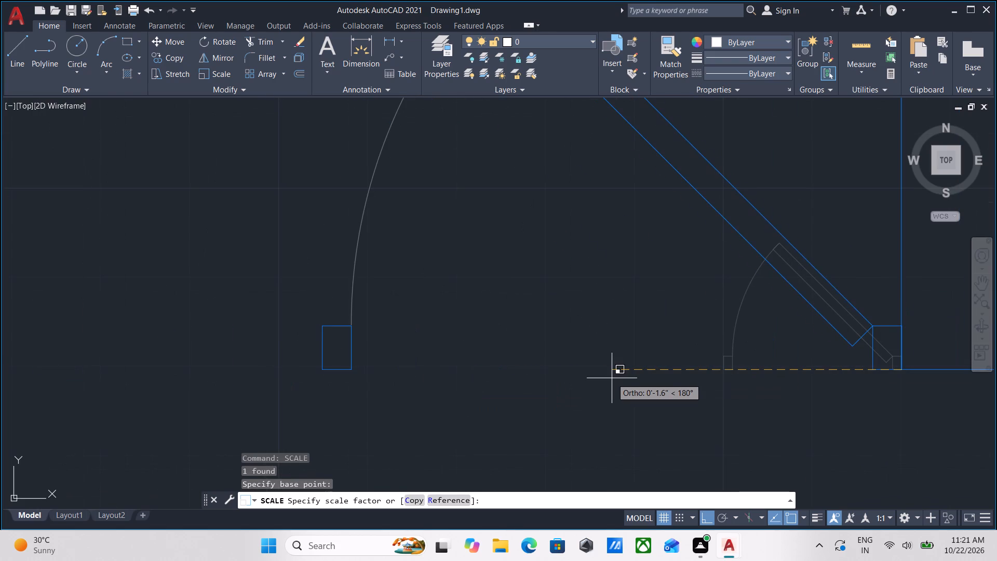
{"action": "key", "text": "r"}
{"action": "key", "text": "Return"}
{"action": "scroll", "coordinate": [917, 362], "scroll_direction": "up", "scroll_amount": 2}
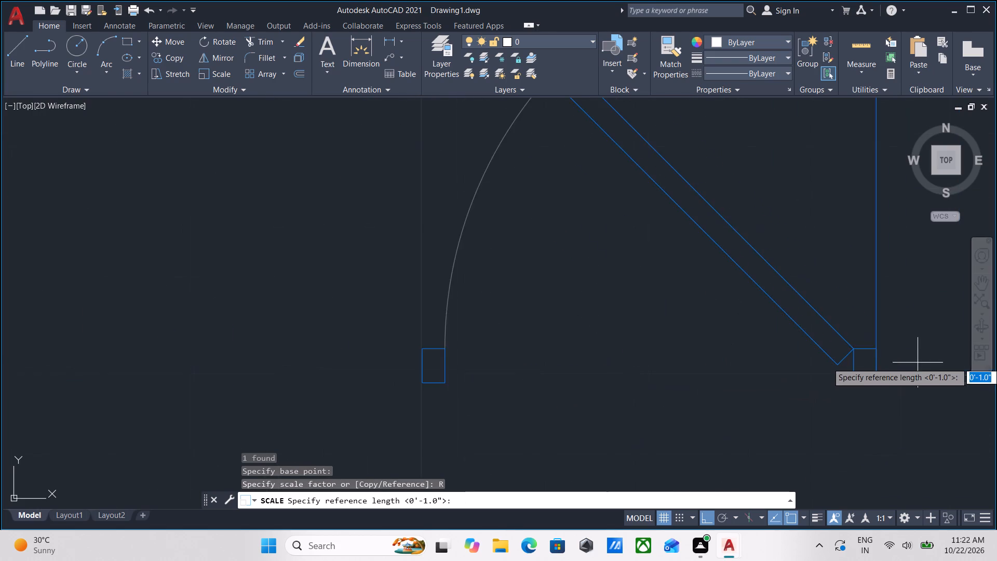
{"action": "scroll", "coordinate": [918, 363], "scroll_direction": "up", "scroll_amount": 2}
{"action": "left_click", "coordinate": [911, 392]}
{"action": "scroll", "coordinate": [506, 369], "scroll_direction": "down", "scroll_amount": 1}
{"action": "middle_click_drag", "start_coordinate": [506, 369], "coordinate": [694, 335]}
{"action": "middle_click_drag", "start_coordinate": [322, 327], "coordinate": [564, 344]}
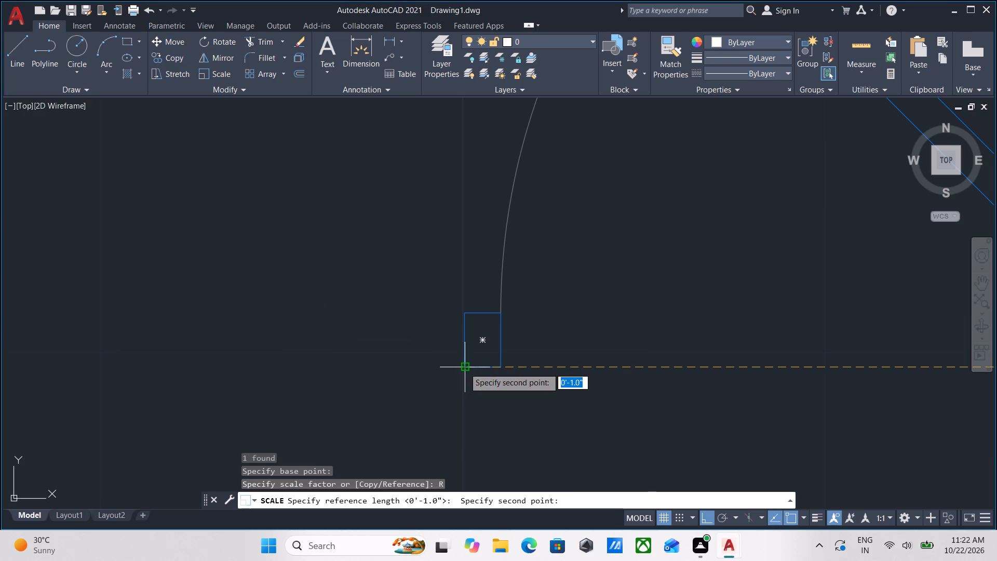
{"action": "left_click", "coordinate": [464, 368]}
{"action": "scroll", "coordinate": [249, 367], "scroll_direction": "down", "scroll_amount": 2}
{"action": "middle_click_drag", "start_coordinate": [249, 367], "coordinate": [507, 371]}
{"action": "scroll", "coordinate": [382, 364], "scroll_direction": "down", "scroll_amount": 2}
{"action": "middle_click_drag", "start_coordinate": [382, 364], "coordinate": [694, 410]}
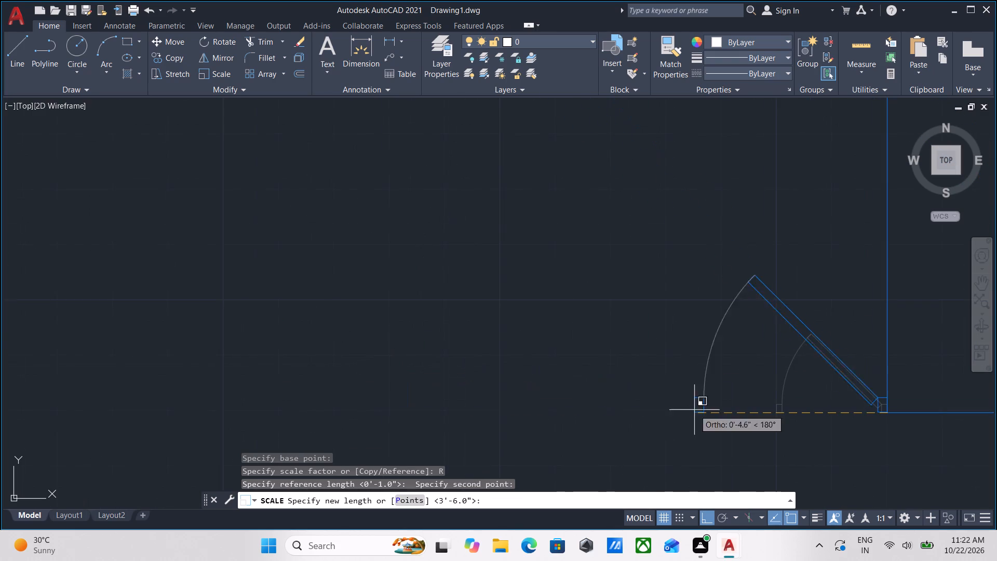
{"action": "key", "text": "4"}
{"action": "key", "text": "apostrophe"}
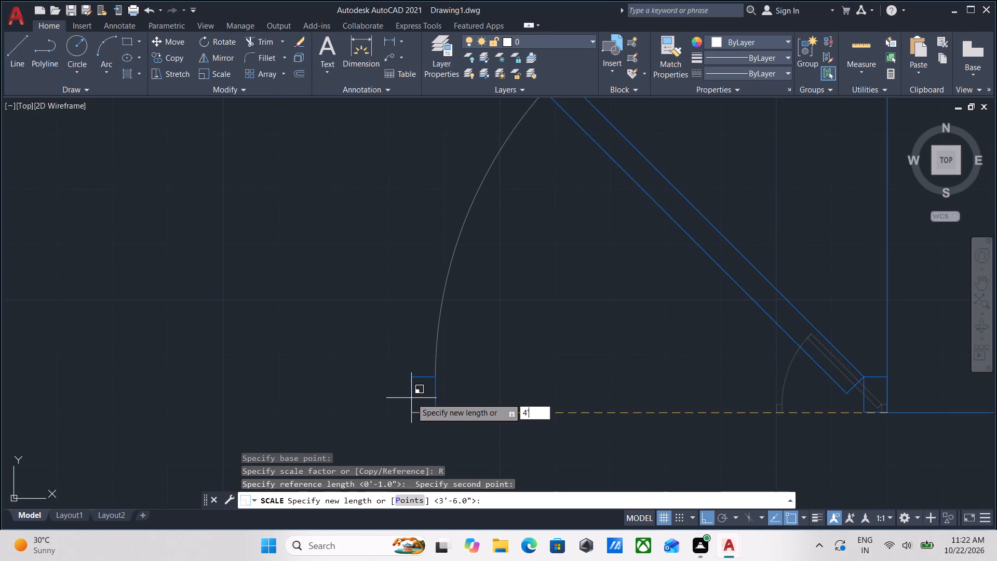
{"action": "key", "text": "BackSpace"}
{"action": "key", "text": "BackSpace"}
{"action": "key", "text": "2"}
{"action": "key", "text": "apostrophe"}
{"action": "key", "text": "Return"}
Copy the 3'6" single-leaf door from its hinge jamb's outer lower corner to the wall-end corner above the corridor opening between grids 3 and 4.
{"action": "scroll", "coordinate": [411, 398], "scroll_direction": "down", "scroll_amount": 4}
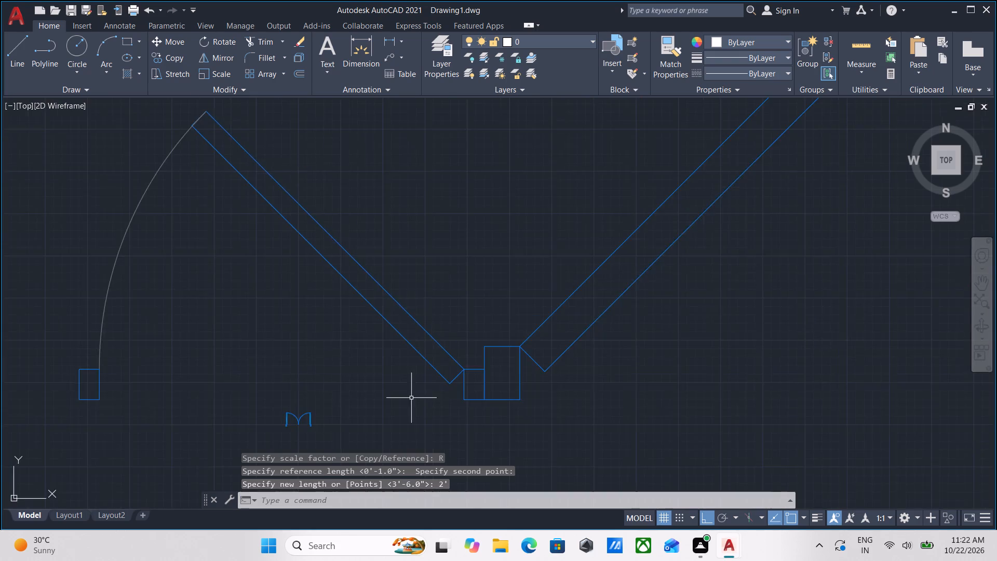
{"action": "scroll", "coordinate": [411, 398], "scroll_direction": "down", "scroll_amount": 2}
{"action": "middle_click_drag", "start_coordinate": [411, 398], "coordinate": [477, 370]}
{"action": "scroll", "coordinate": [448, 386], "scroll_direction": "up", "scroll_amount": 2}
{"action": "middle_click_drag", "start_coordinate": [448, 386], "coordinate": [572, 420]}
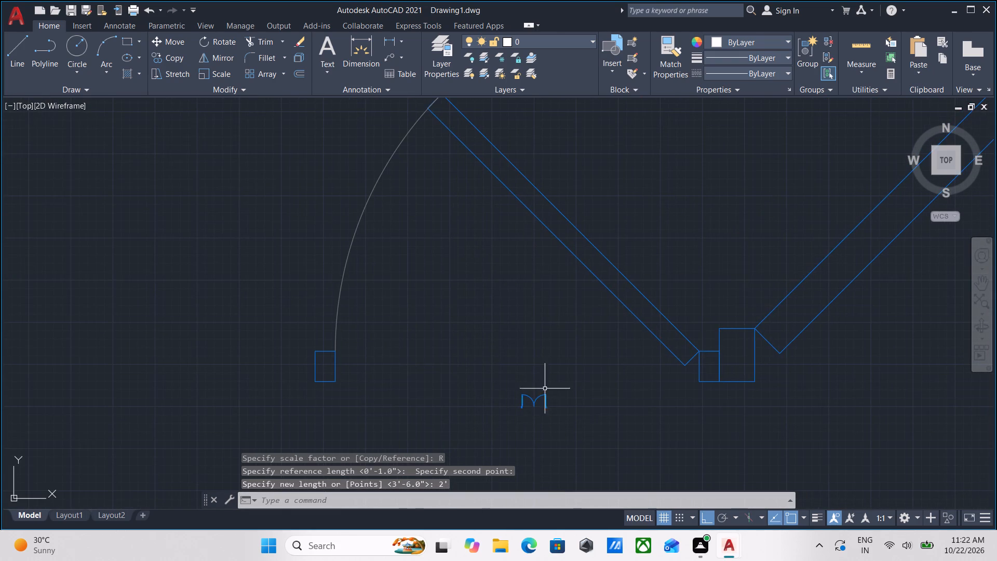
{"action": "scroll", "coordinate": [557, 376], "scroll_direction": "down", "scroll_amount": 1}
{"action": "middle_click_drag", "start_coordinate": [630, 378], "coordinate": [549, 377]}
{"action": "scroll", "coordinate": [708, 364], "scroll_direction": "down", "scroll_amount": 1}
{"action": "middle_click_drag", "start_coordinate": [708, 364], "coordinate": [698, 388]}
{"action": "left_click_drag", "start_coordinate": [697, 383], "coordinate": [685, 363]}
{"action": "left_click", "coordinate": [656, 305]}
{"action": "middle_click_drag", "start_coordinate": [710, 377], "coordinate": [724, 388]}
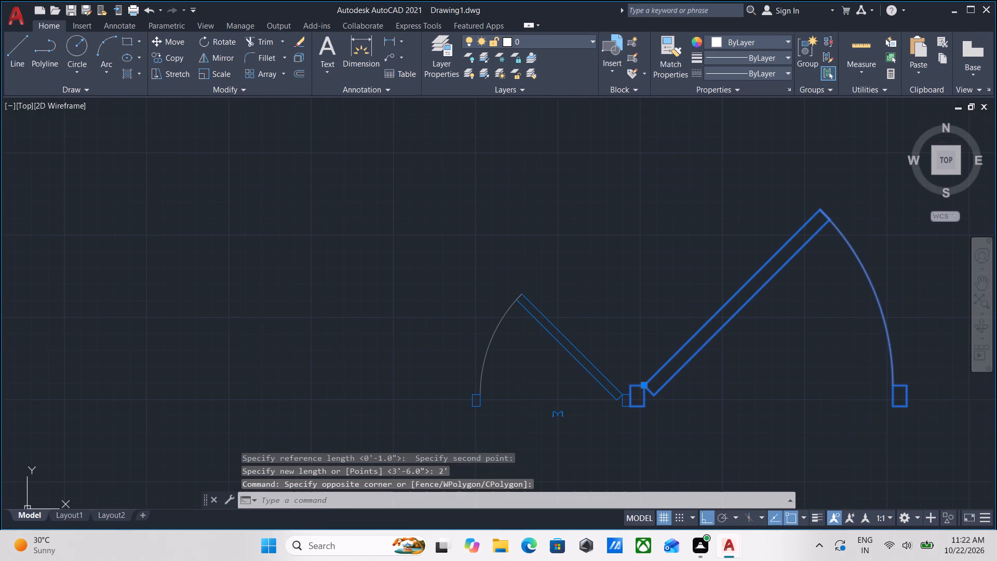
{"action": "type", "text": "CO"}
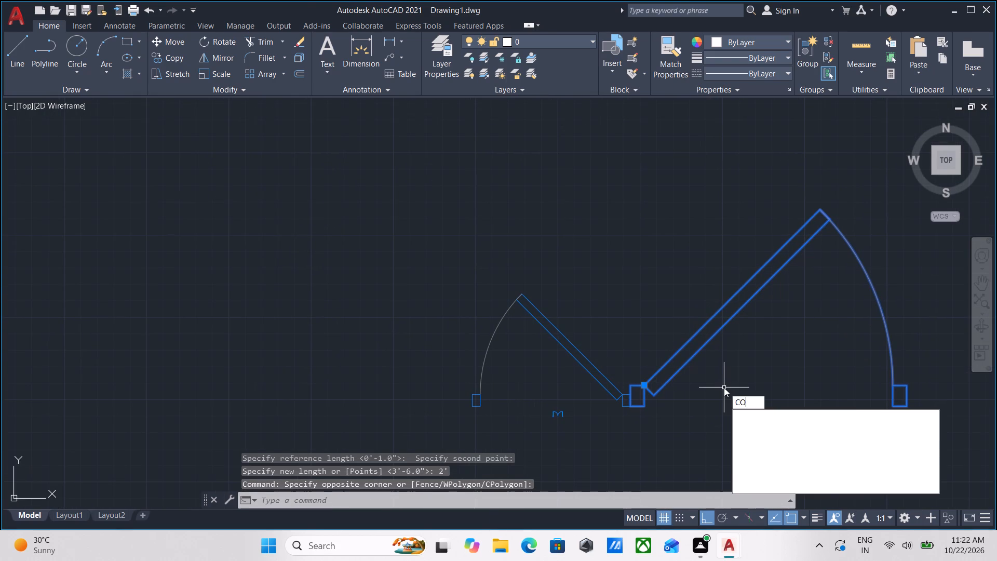
{"action": "key", "text": "Return"}
{"action": "scroll", "coordinate": [647, 410], "scroll_direction": "up", "scroll_amount": 1}
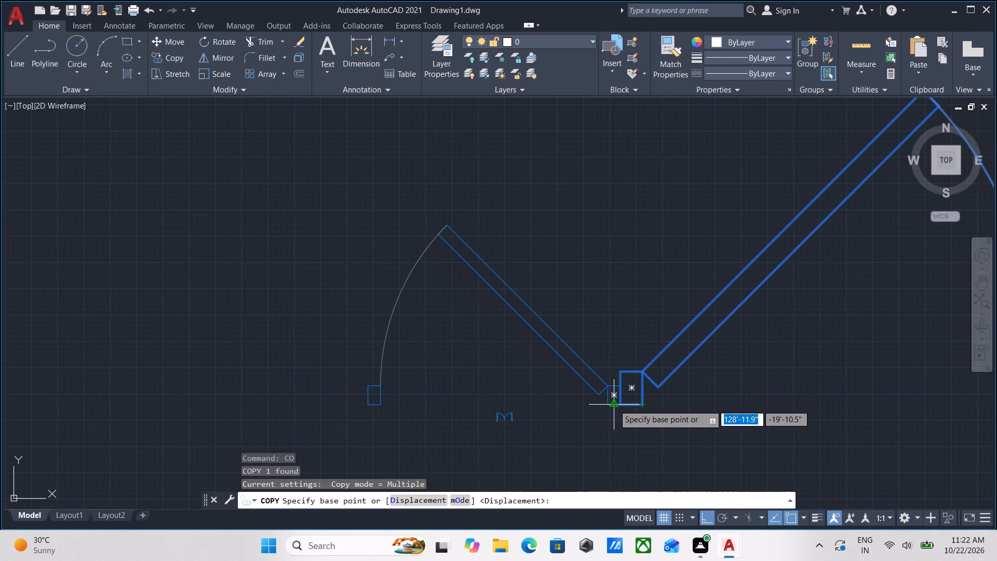
{"action": "left_click", "coordinate": [621, 405]}
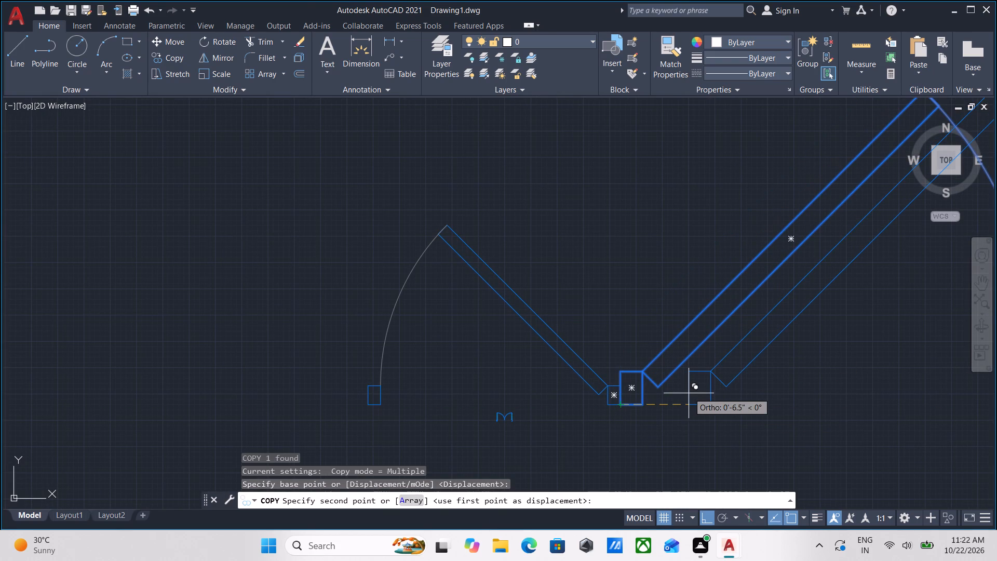
{"action": "key", "text": "F8"}
{"action": "scroll", "coordinate": [581, 479], "scroll_direction": "down", "scroll_amount": 2}
{"action": "middle_click_drag", "start_coordinate": [581, 479], "coordinate": [742, 274]}
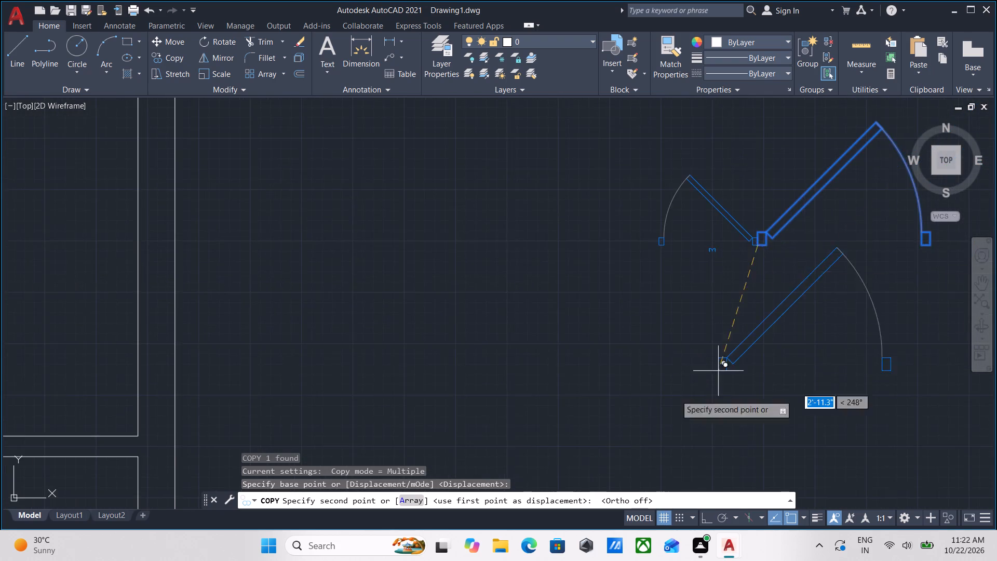
{"action": "scroll", "coordinate": [628, 416], "scroll_direction": "down", "scroll_amount": 1}
{"action": "middle_click_drag", "start_coordinate": [627, 416], "coordinate": [852, 222]}
{"action": "scroll", "coordinate": [862, 217], "scroll_direction": "down", "scroll_amount": 3}
{"action": "middle_click_drag", "start_coordinate": [627, 360], "coordinate": [799, 296]}
{"action": "scroll", "coordinate": [716, 279], "scroll_direction": "up", "scroll_amount": 3}
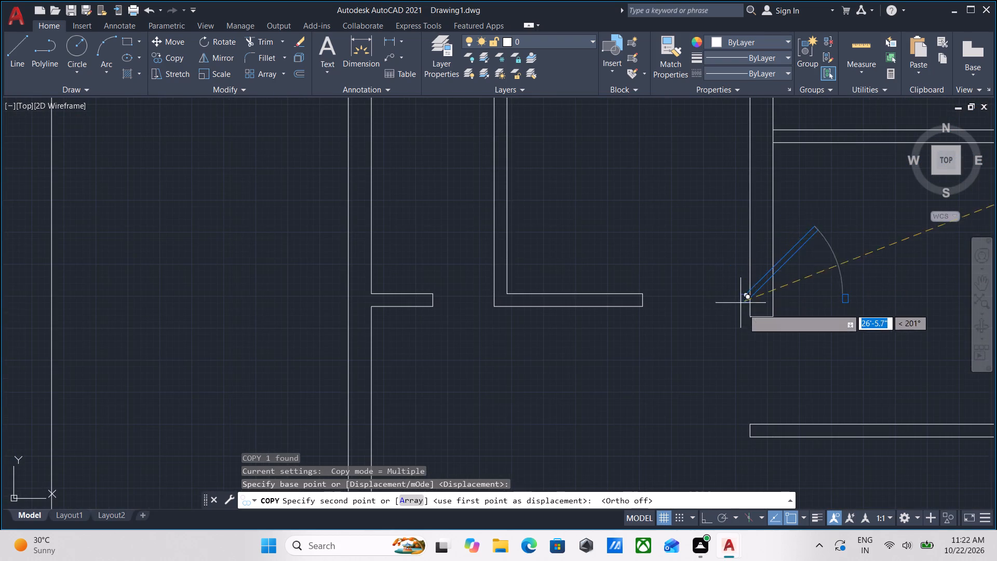
{"action": "scroll", "coordinate": [751, 337], "scroll_direction": "up", "scroll_amount": 2}
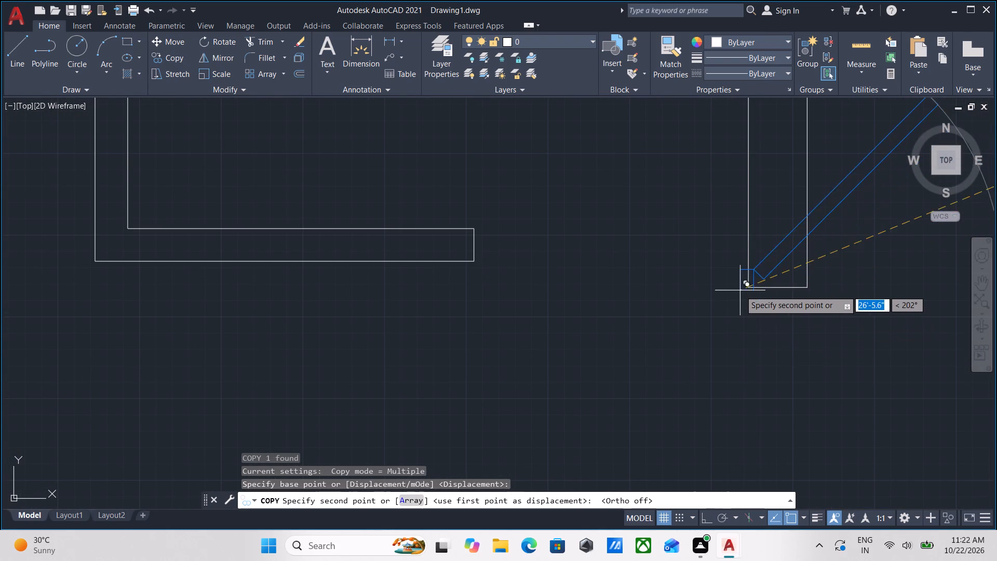
{"action": "left_click", "coordinate": [748, 289]}
{"action": "middle_click_drag", "start_coordinate": [796, 349], "coordinate": [713, 376]}
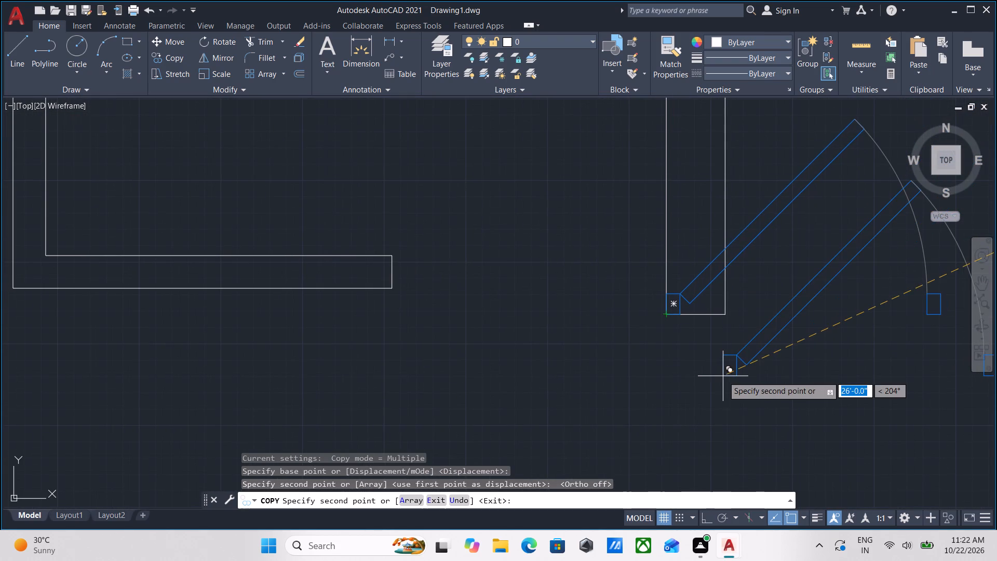
{"action": "key", "text": "Escape"}
Rotate the copied door about the wall-end corner so it runs straight down across the opening to the horizontal wall.
{"action": "left_click", "coordinate": [782, 257]}
{"action": "left_click", "coordinate": [732, 186]}
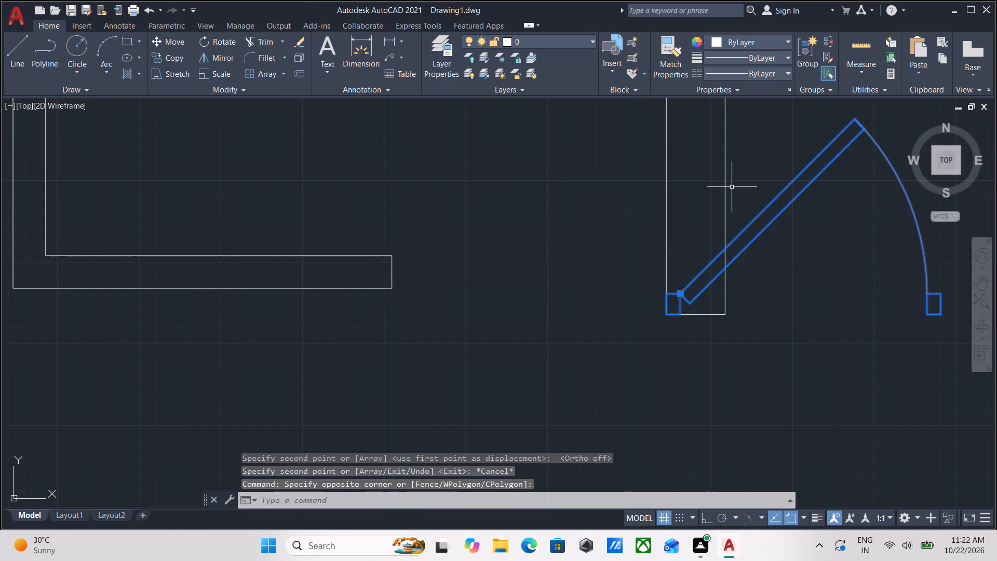
{"action": "type", "text": "RO"}
{"action": "key", "text": "Return"}
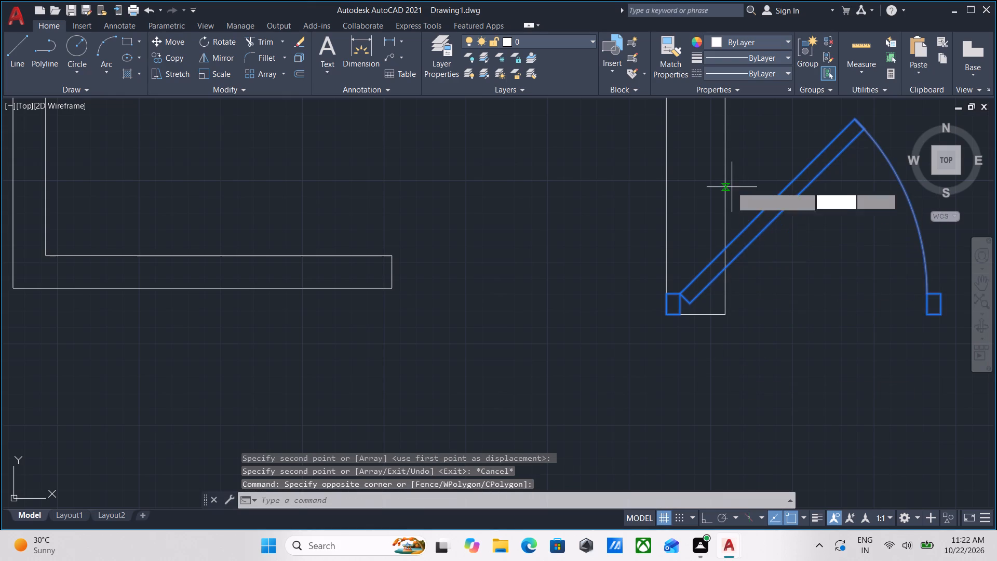
{"action": "scroll", "coordinate": [699, 309], "scroll_direction": "up", "scroll_amount": 2}
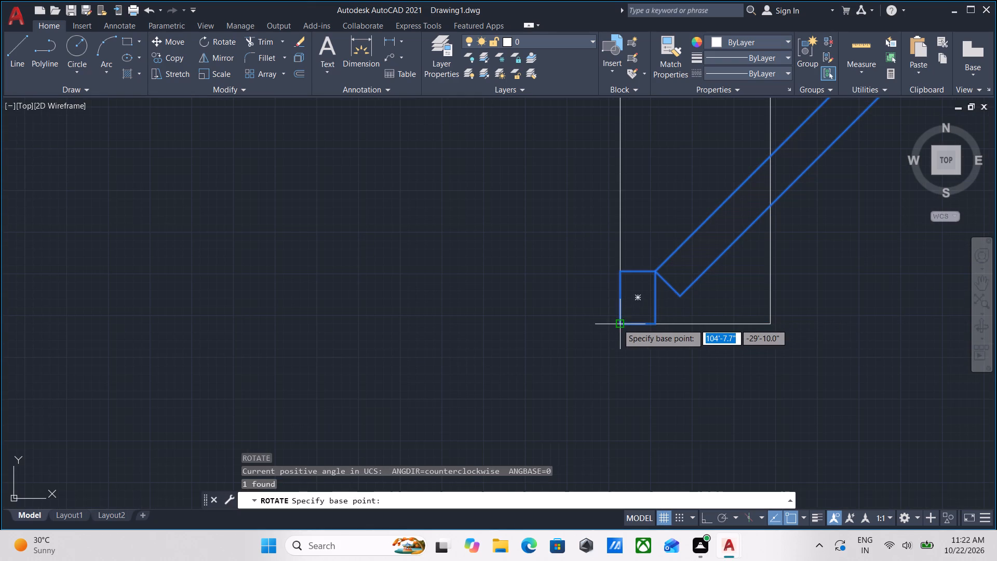
{"action": "left_click", "coordinate": [617, 324]}
{"action": "middle_click_drag", "start_coordinate": [660, 385], "coordinate": [680, 267]}
{"action": "scroll", "coordinate": [634, 349], "scroll_direction": "down", "scroll_amount": 1}
{"action": "middle_click_drag", "start_coordinate": [633, 350], "coordinate": [633, 344]}
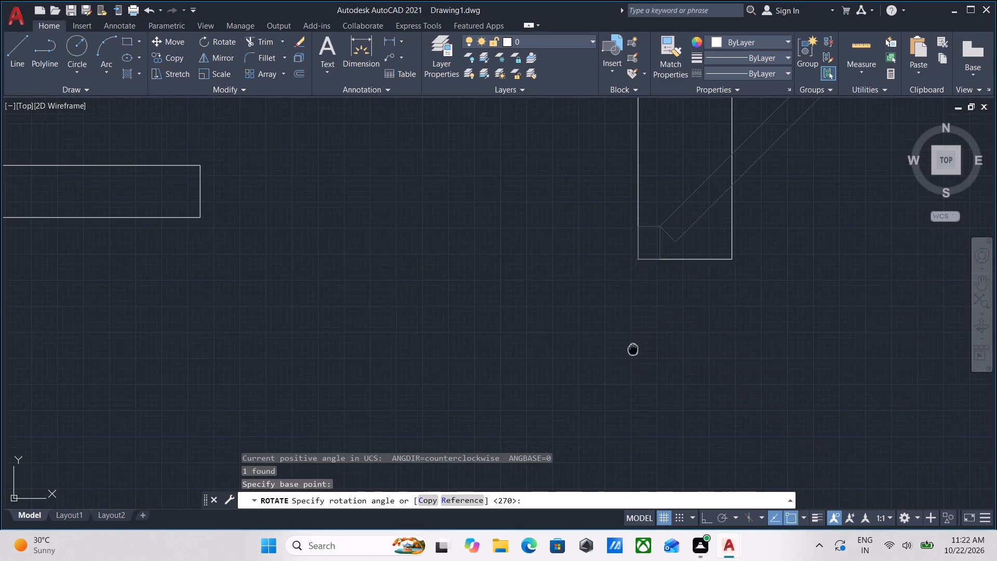
{"action": "middle_click_drag", "start_coordinate": [633, 344], "coordinate": [653, 197]}
{"action": "scroll", "coordinate": [664, 331], "scroll_direction": "down", "scroll_amount": 3}
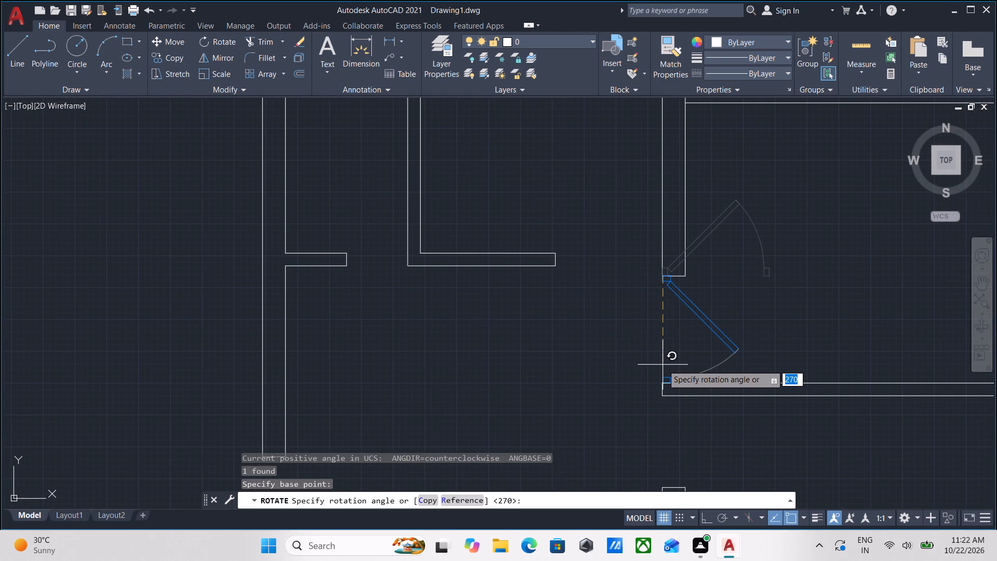
{"action": "key", "text": "F8"}
{"action": "scroll", "coordinate": [653, 402], "scroll_direction": "up", "scroll_amount": 2}
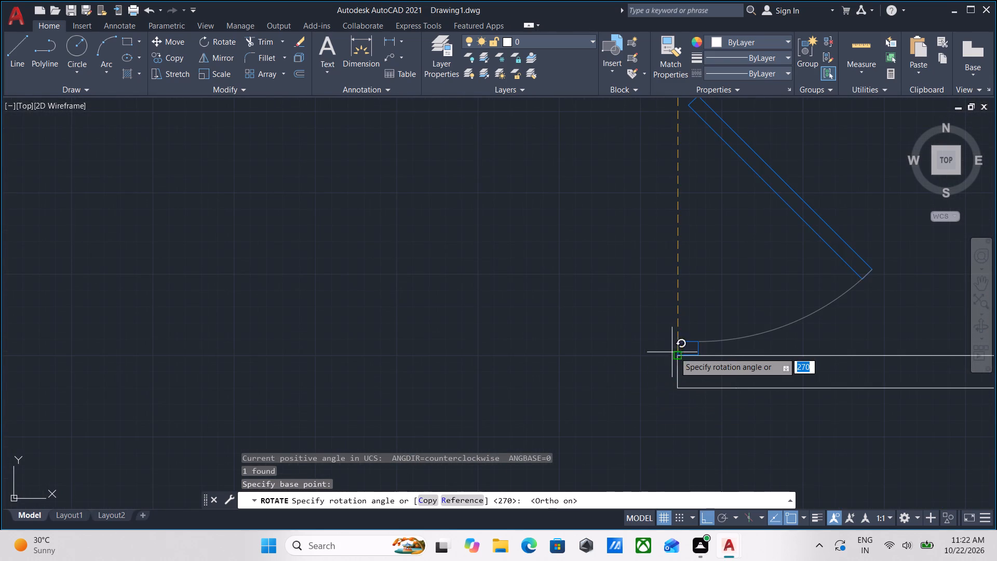
{"action": "left_click", "coordinate": [680, 353]}
Move the rotated door horizontally from its hinge jamb's midpoint to the midpoint of the wall end, centring it in the wall thickness.
{"action": "middle_click_drag", "start_coordinate": [699, 279], "coordinate": [700, 382]}
{"action": "scroll", "coordinate": [699, 280], "scroll_direction": "down", "scroll_amount": 1}
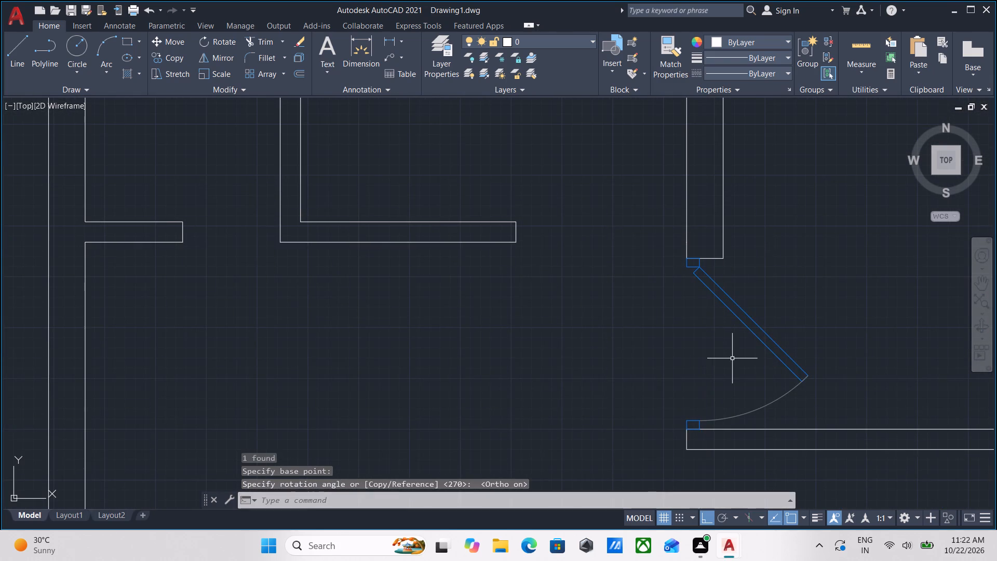
{"action": "middle_click_drag", "start_coordinate": [733, 358], "coordinate": [761, 347]}
{"action": "middle_click_drag", "start_coordinate": [828, 318], "coordinate": [775, 376]}
{"action": "left_click", "coordinate": [775, 363]}
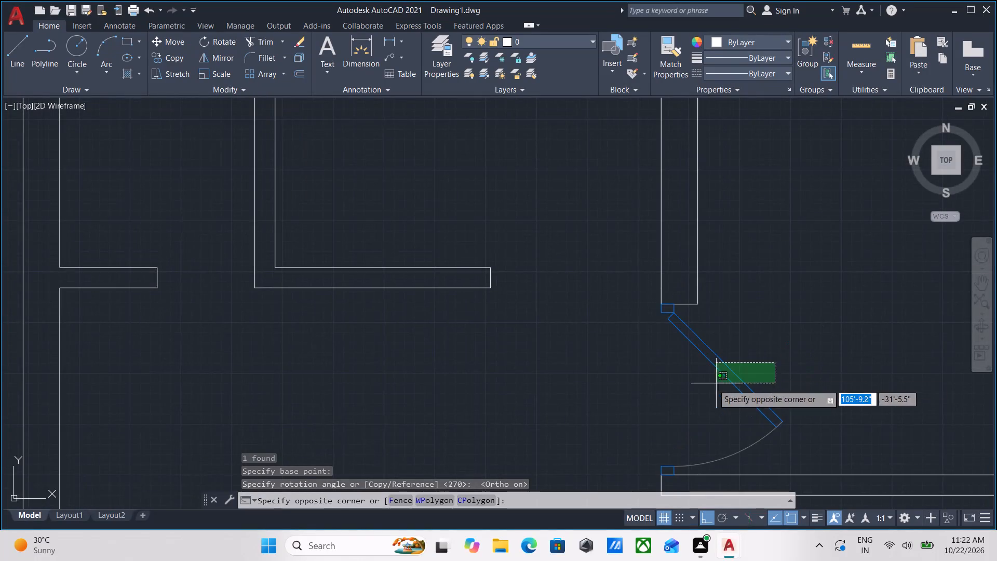
{"action": "left_click", "coordinate": [709, 385]}
{"action": "middle_click_drag", "start_coordinate": [737, 339], "coordinate": [743, 351]}
{"action": "key", "text": "m"}
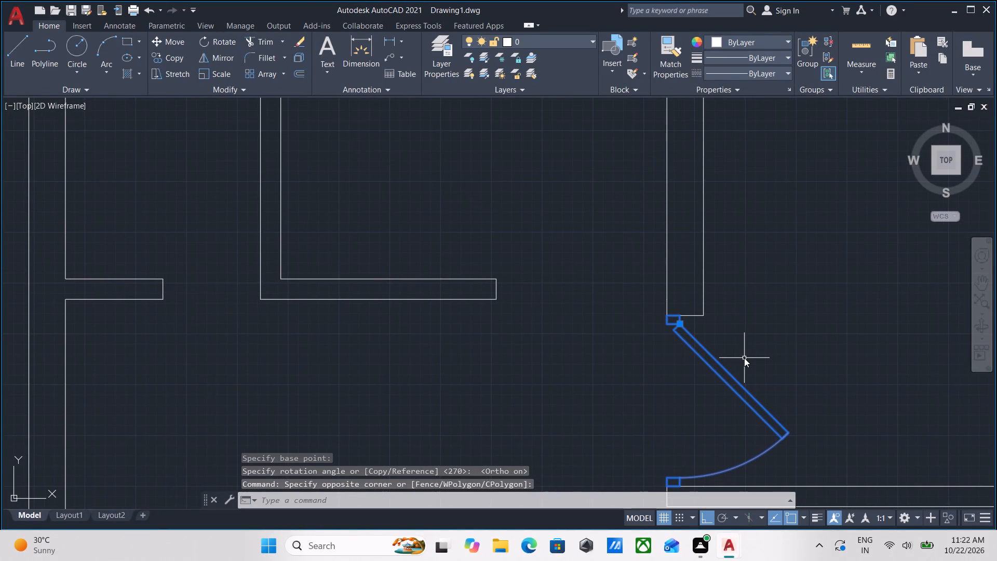
{"action": "key", "text": "Return"}
{"action": "scroll", "coordinate": [691, 326], "scroll_direction": "up", "scroll_amount": 2}
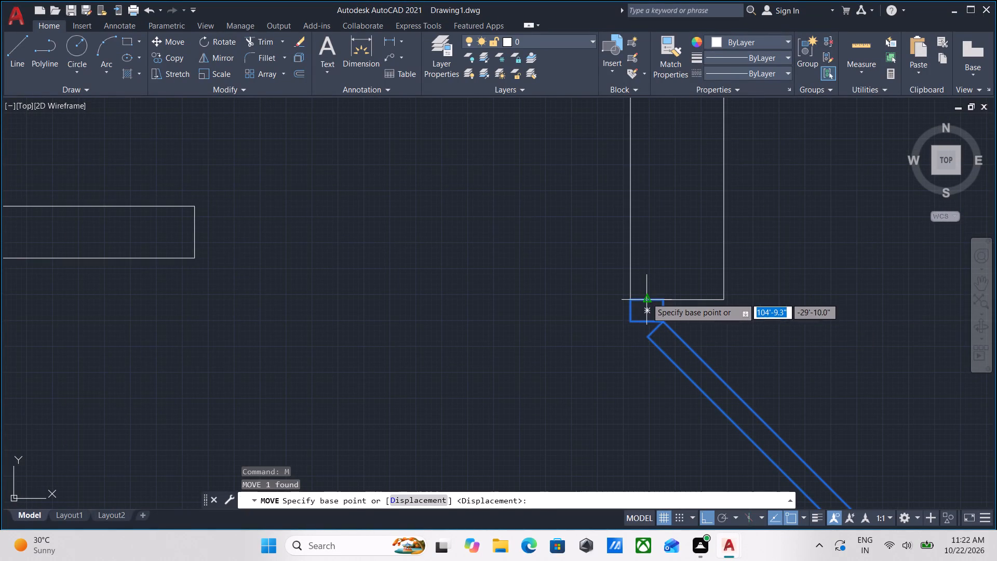
{"action": "left_click", "coordinate": [646, 298]}
{"action": "left_click", "coordinate": [676, 299]}
Examine the placed door against the surrounding plan openings and return to the scaled single-leaf door blocks outside the plan.
{"action": "scroll", "coordinate": [737, 309], "scroll_direction": "down", "scroll_amount": 2}
{"action": "middle_click_drag", "start_coordinate": [740, 324], "coordinate": [737, 308]}
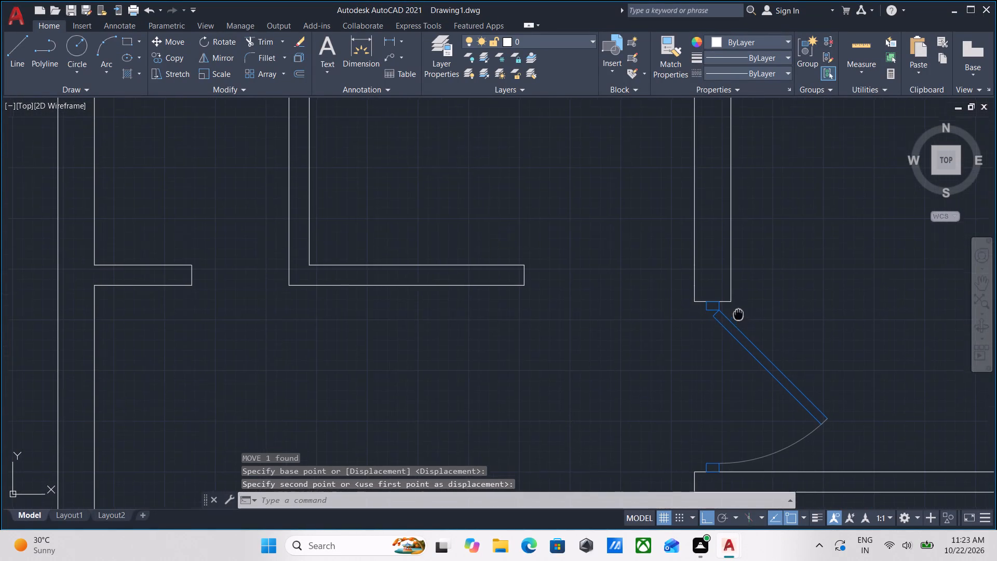
{"action": "middle_click_drag", "start_coordinate": [737, 308], "coordinate": [737, 305]}
{"action": "middle_click_drag", "start_coordinate": [818, 355], "coordinate": [789, 375]}
{"action": "scroll", "coordinate": [817, 355], "scroll_direction": "down", "scroll_amount": 2}
{"action": "middle_click_drag", "start_coordinate": [814, 362], "coordinate": [725, 376]}
{"action": "scroll", "coordinate": [715, 372], "scroll_direction": "down", "scroll_amount": 1}
{"action": "middle_click_drag", "start_coordinate": [716, 391], "coordinate": [716, 393]}
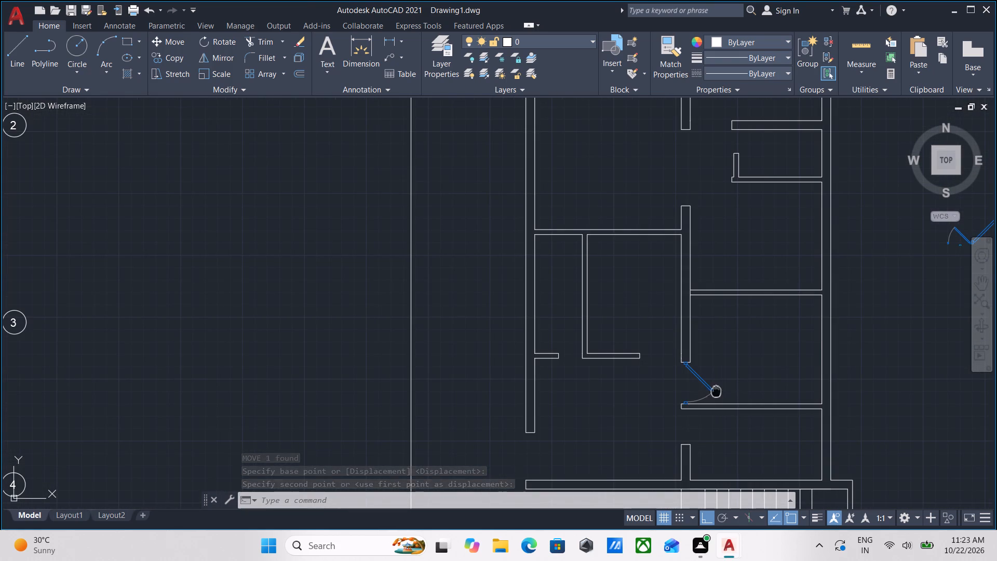
{"action": "middle_click_drag", "start_coordinate": [716, 393], "coordinate": [710, 445]}
{"action": "middle_click_drag", "start_coordinate": [719, 420], "coordinate": [745, 372]}
{"action": "middle_click", "coordinate": [746, 405]}
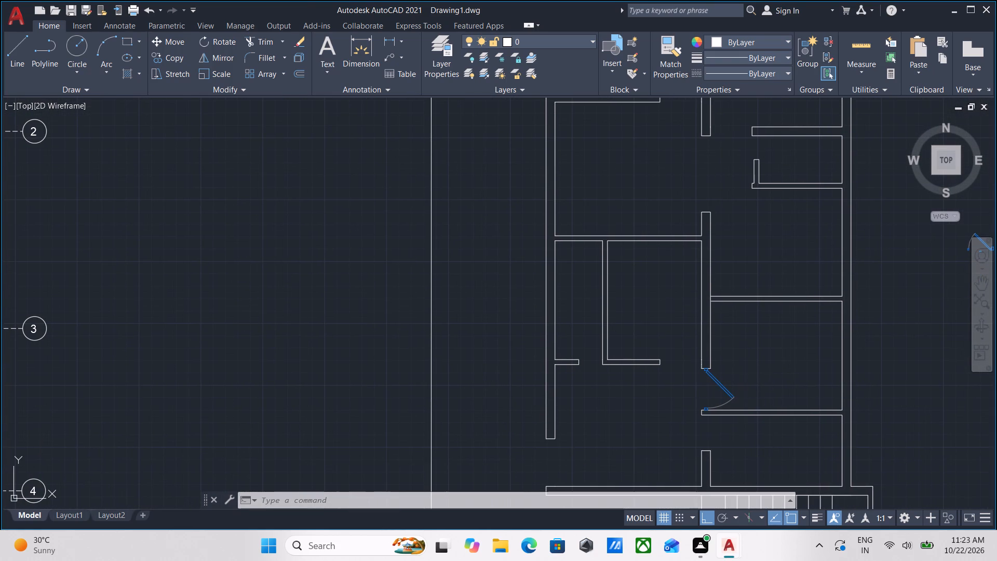
{"action": "scroll", "coordinate": [758, 380], "scroll_direction": "down", "scroll_amount": 1}
{"action": "middle_click_drag", "start_coordinate": [758, 380], "coordinate": [582, 430]}
{"action": "scroll", "coordinate": [707, 366], "scroll_direction": "up", "scroll_amount": 4}
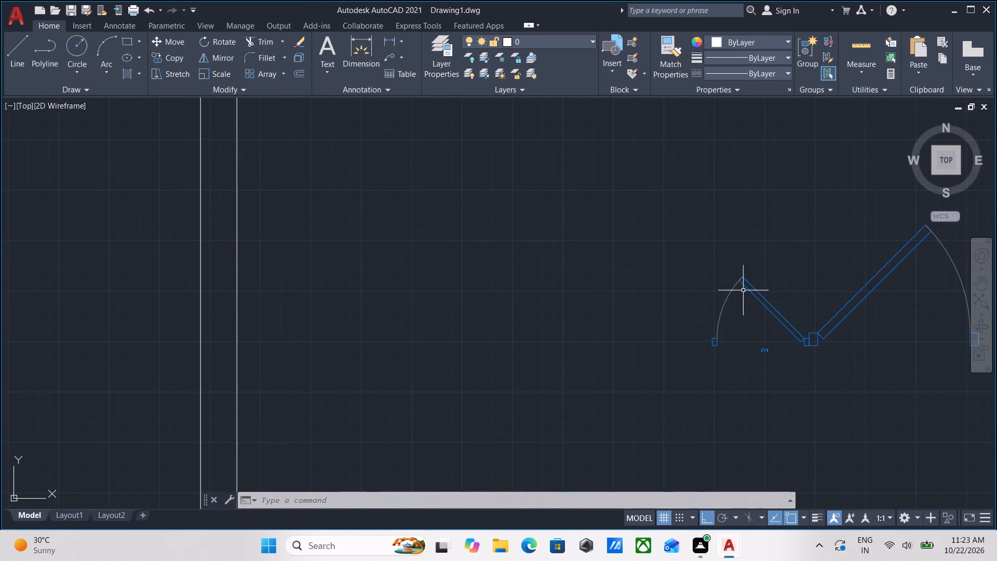
Copy the 2' single-leaf door from its hinge jamb's outer lower corner to the wall-end midpoint at the narrow room's opening just below grid 3.
{"action": "left_click", "coordinate": [783, 273]}
{"action": "left_click", "coordinate": [716, 314]}
{"action": "scroll", "coordinate": [748, 335], "scroll_direction": "up", "scroll_amount": 2}
{"action": "middle_click_drag", "start_coordinate": [753, 335], "coordinate": [729, 349]}
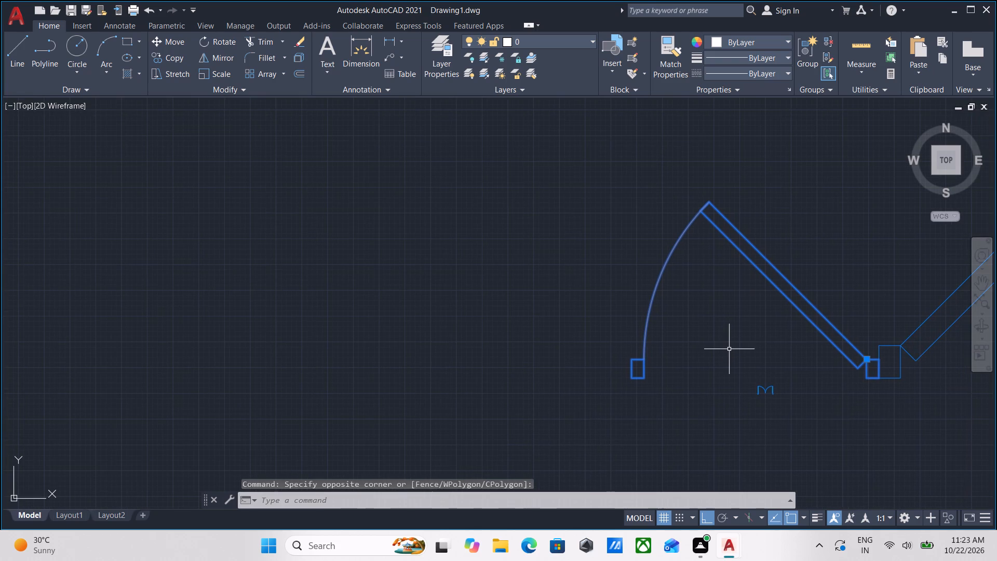
{"action": "type", "text": "CO"}
{"action": "key", "text": "Return"}
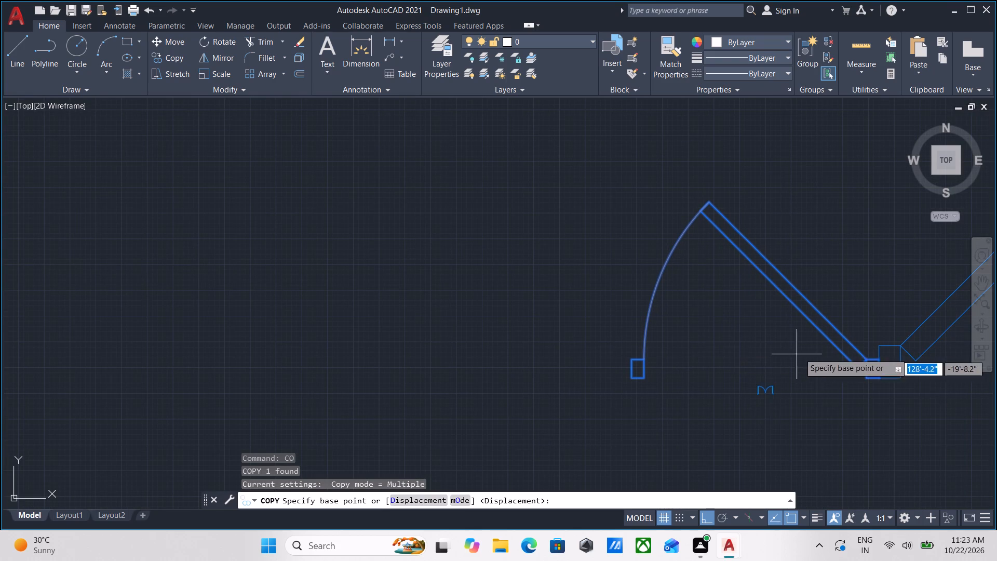
{"action": "scroll", "coordinate": [864, 384], "scroll_direction": "up", "scroll_amount": 1}
{"action": "left_click", "coordinate": [886, 378]}
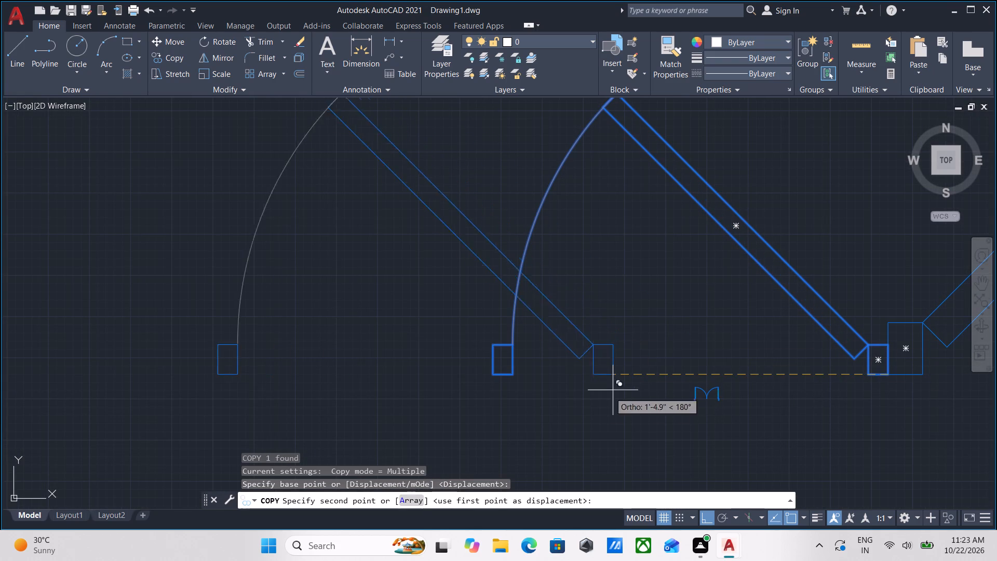
{"action": "key", "text": "F8"}
{"action": "middle_click_drag", "start_coordinate": [371, 370], "coordinate": [605, 283]}
{"action": "scroll", "coordinate": [371, 370], "scroll_direction": "down", "scroll_amount": 1}
{"action": "scroll", "coordinate": [450, 324], "scroll_direction": "down", "scroll_amount": 3}
{"action": "middle_click_drag", "start_coordinate": [397, 328], "coordinate": [682, 185]}
{"action": "scroll", "coordinate": [397, 328], "scroll_direction": "up", "scroll_amount": 1}
{"action": "scroll", "coordinate": [506, 252], "scroll_direction": "down", "scroll_amount": 1}
{"action": "middle_click_drag", "start_coordinate": [506, 252], "coordinate": [919, 182]}
{"action": "scroll", "coordinate": [626, 298], "scroll_direction": "down", "scroll_amount": 1}
{"action": "middle_click_drag", "start_coordinate": [625, 298], "coordinate": [875, 211]}
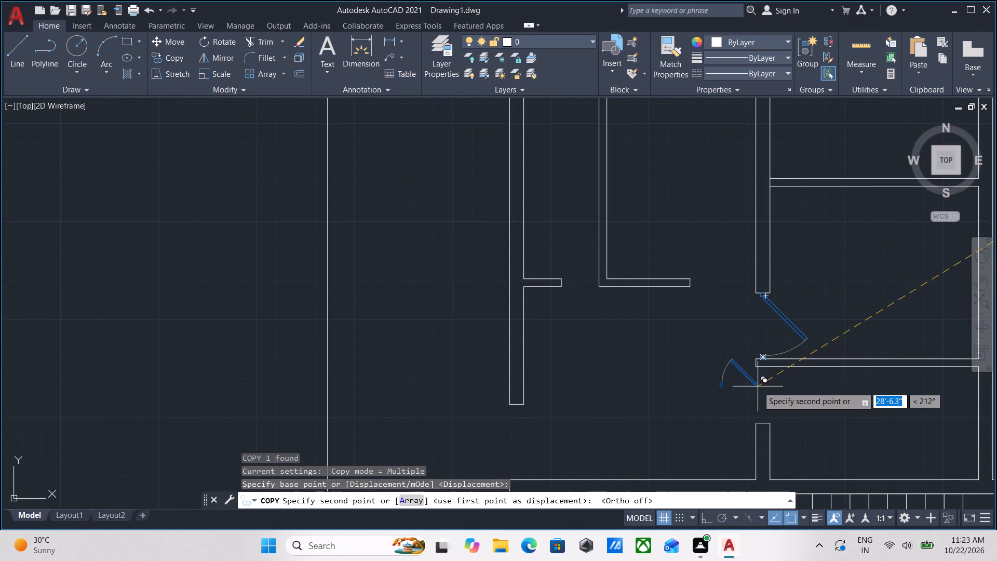
{"action": "scroll", "coordinate": [757, 387], "scroll_direction": "up", "scroll_amount": 2}
{"action": "scroll", "coordinate": [764, 407], "scroll_direction": "down", "scroll_amount": 2}
{"action": "middle_click_drag", "start_coordinate": [764, 404], "coordinate": [788, 335]}
{"action": "scroll", "coordinate": [798, 360], "scroll_direction": "up", "scroll_amount": 2}
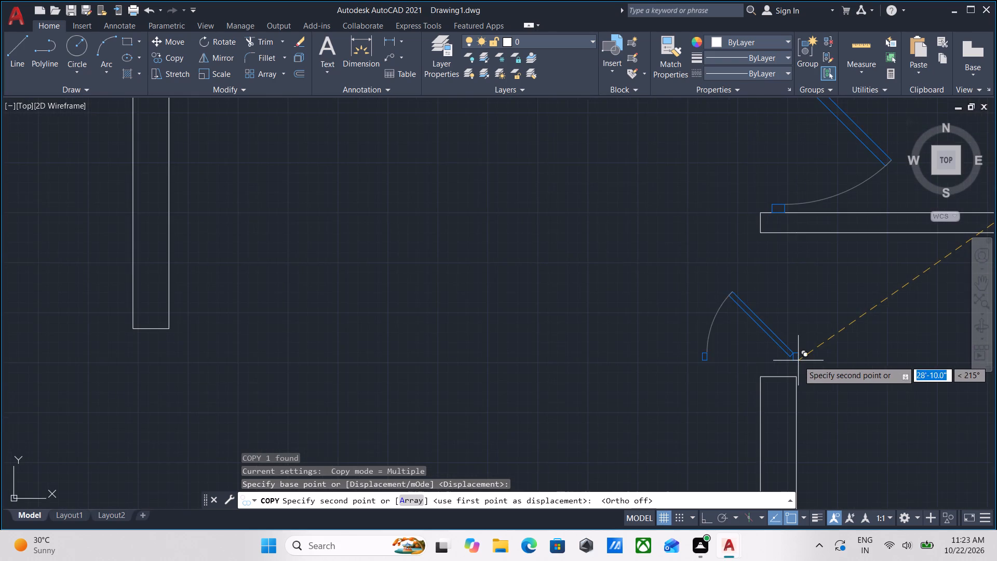
{"action": "scroll", "coordinate": [733, 331], "scroll_direction": "down", "scroll_amount": 2}
{"action": "middle_click_drag", "start_coordinate": [733, 331], "coordinate": [779, 444]}
{"action": "scroll", "coordinate": [595, 302], "scroll_direction": "up", "scroll_amount": 3}
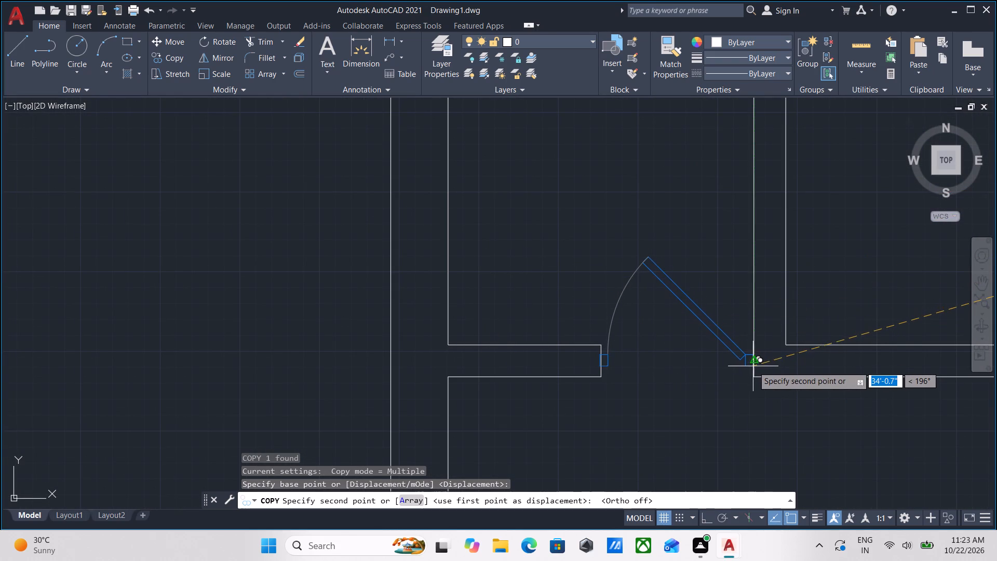
{"action": "left_click", "coordinate": [752, 362]}
Place another copy of the 2' door in the open space beside the small room's side opening near grid 2.
{"action": "scroll", "coordinate": [789, 275], "scroll_direction": "down", "scroll_amount": 2}
{"action": "middle_click_drag", "start_coordinate": [789, 275], "coordinate": [710, 320]}
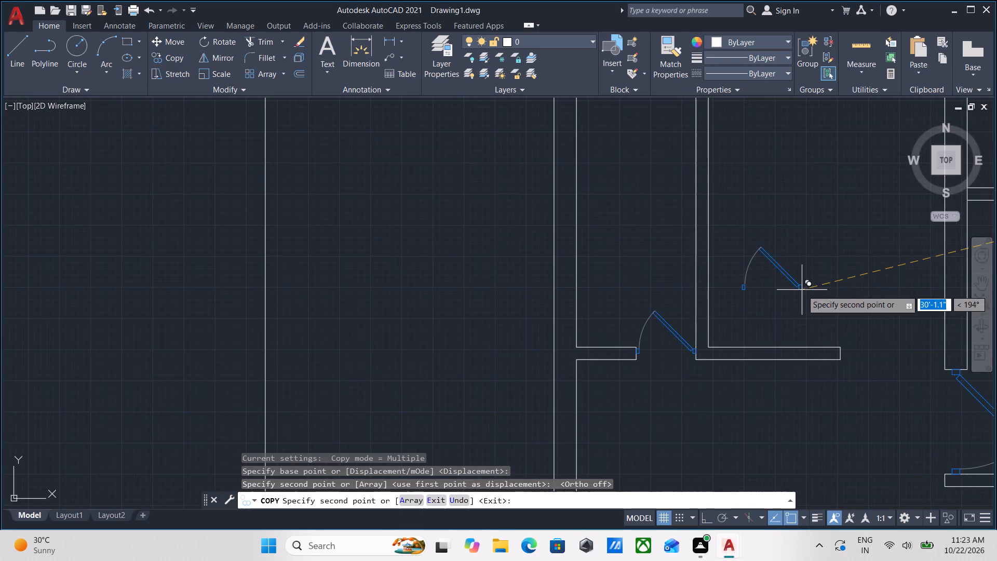
{"action": "middle_click_drag", "start_coordinate": [802, 290], "coordinate": [715, 361]}
{"action": "scroll", "coordinate": [772, 345], "scroll_direction": "down", "scroll_amount": 2}
{"action": "middle_click_drag", "start_coordinate": [772, 345], "coordinate": [676, 339]}
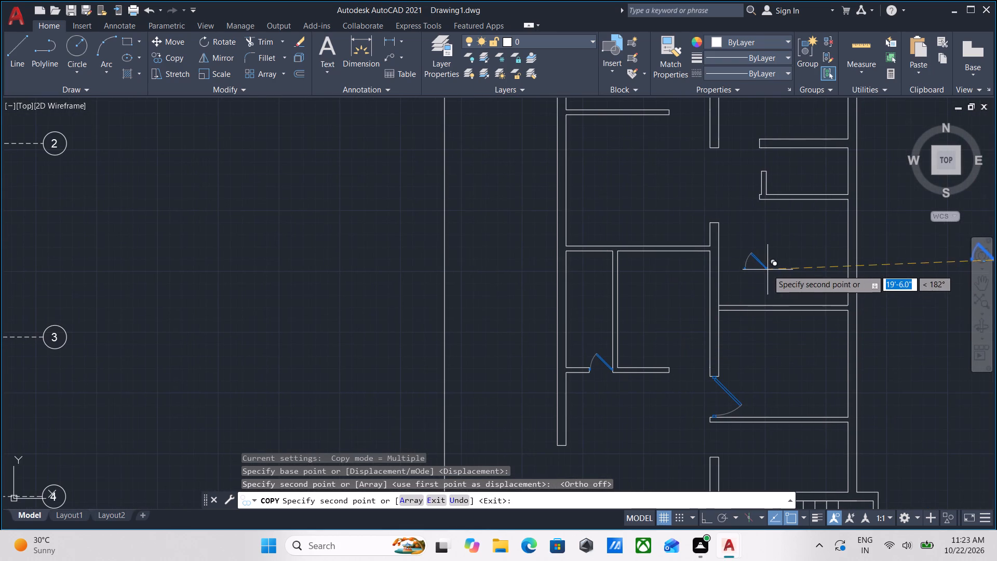
{"action": "middle_click_drag", "start_coordinate": [772, 256], "coordinate": [771, 396]}
{"action": "middle_click_drag", "start_coordinate": [766, 306], "coordinate": [766, 372]}
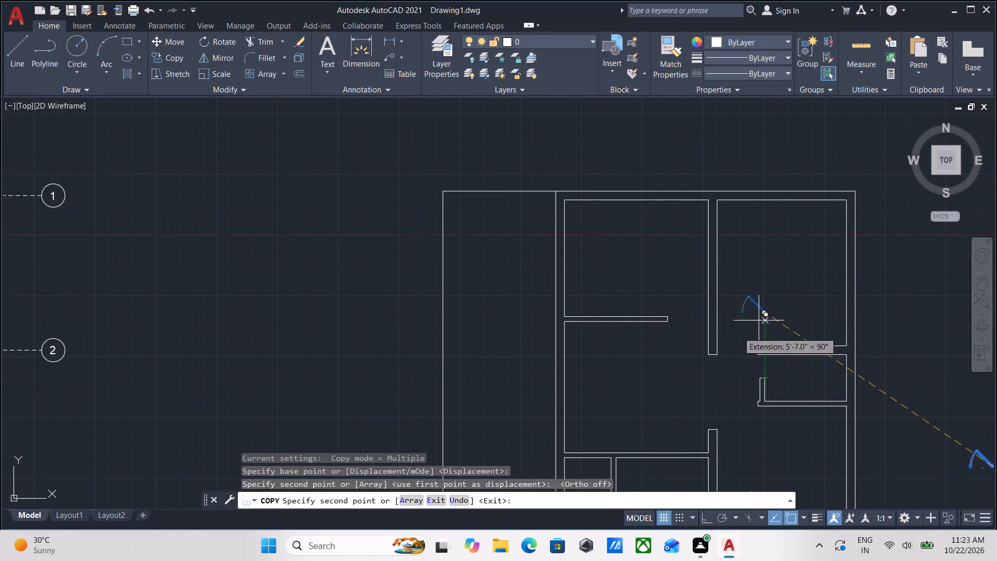
{"action": "middle_click_drag", "start_coordinate": [676, 377], "coordinate": [697, 211]}
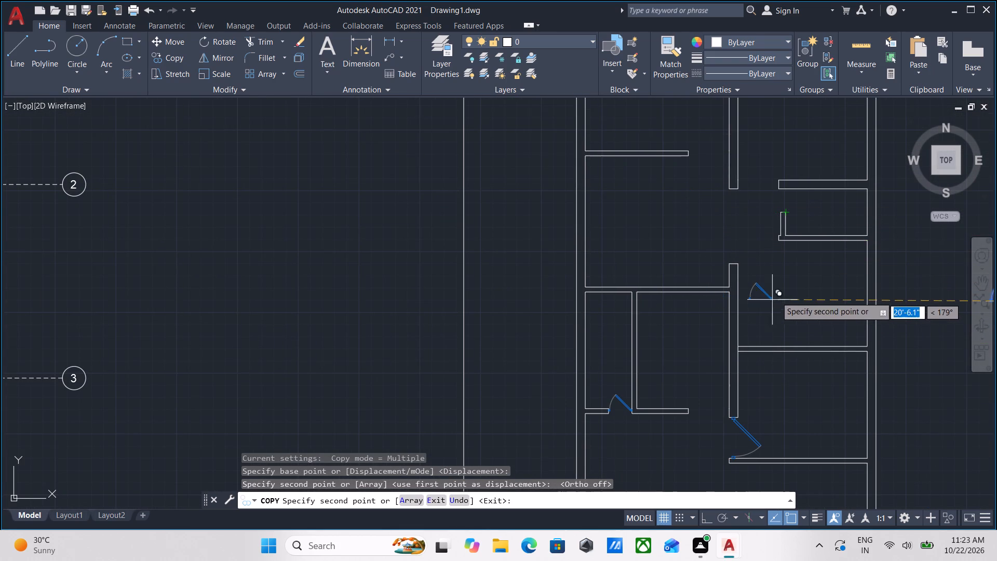
{"action": "middle_click_drag", "start_coordinate": [779, 292], "coordinate": [773, 399]}
{"action": "scroll", "coordinate": [788, 305], "scroll_direction": "up", "scroll_amount": 3}
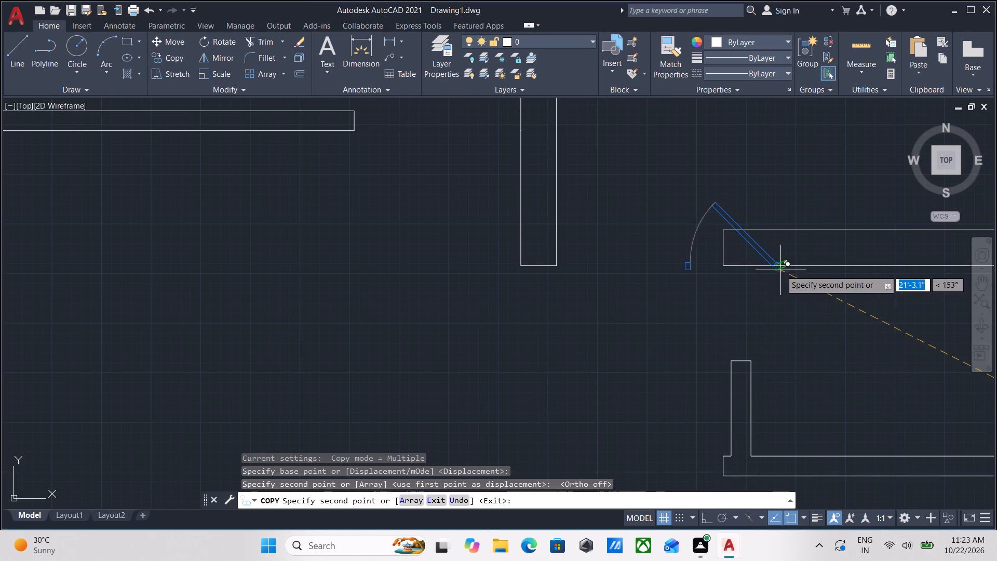
{"action": "left_click", "coordinate": [690, 329]}
{"action": "key", "text": "Escape"}
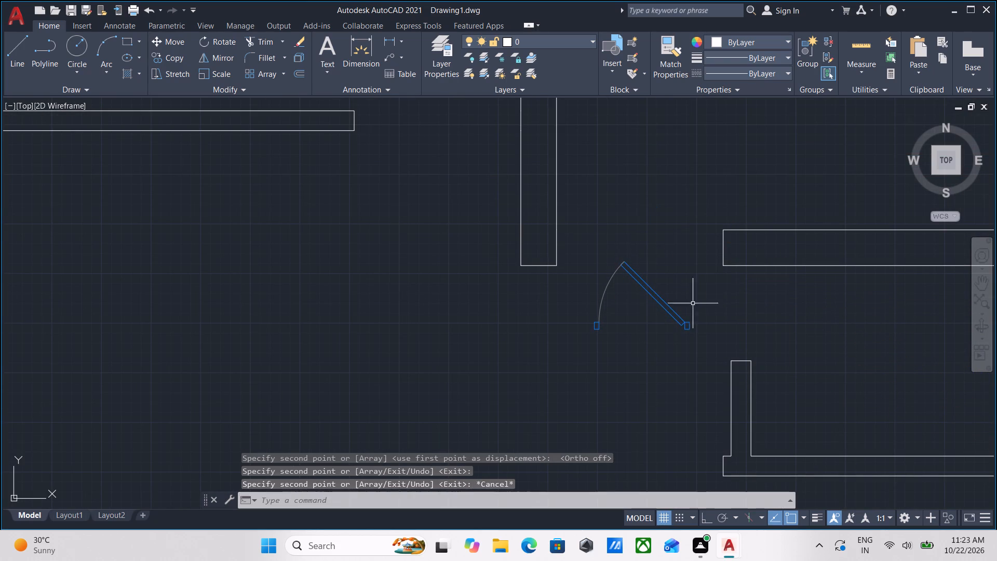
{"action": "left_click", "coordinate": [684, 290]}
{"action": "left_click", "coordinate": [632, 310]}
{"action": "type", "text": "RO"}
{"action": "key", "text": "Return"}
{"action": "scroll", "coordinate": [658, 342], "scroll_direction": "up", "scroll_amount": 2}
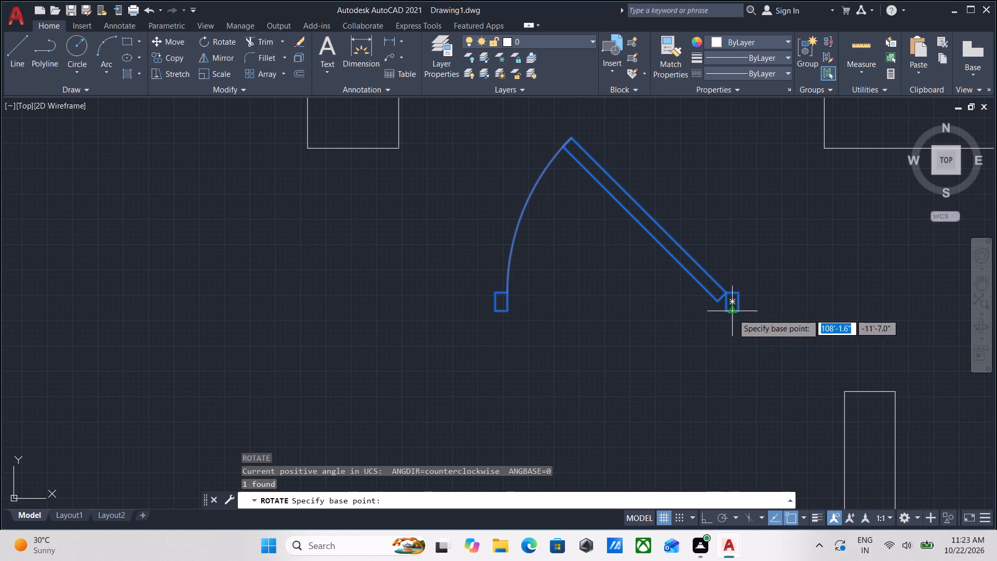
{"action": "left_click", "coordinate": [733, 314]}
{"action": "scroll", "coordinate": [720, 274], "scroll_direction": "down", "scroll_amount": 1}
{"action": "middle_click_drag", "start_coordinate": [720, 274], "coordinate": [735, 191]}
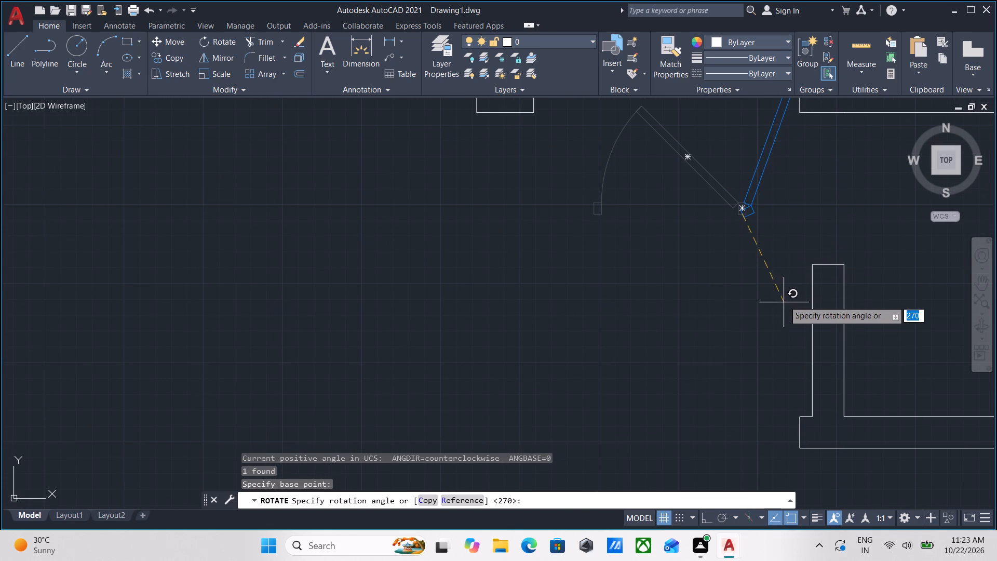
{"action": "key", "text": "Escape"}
Rotate the loose 2' door 90° about its hinge jamb's outer midpoint so it runs straight down with its leaf opening away from the small room.
{"action": "middle_click_drag", "start_coordinate": [775, 228], "coordinate": [753, 316]}
{"action": "left_click_drag", "start_coordinate": [756, 302], "coordinate": [730, 298]}
{"action": "left_click", "coordinate": [658, 295]}
{"action": "type", "text": "RO"}
{"action": "key", "text": "Return"}
{"action": "scroll", "coordinate": [712, 309], "scroll_direction": "up", "scroll_amount": 1}
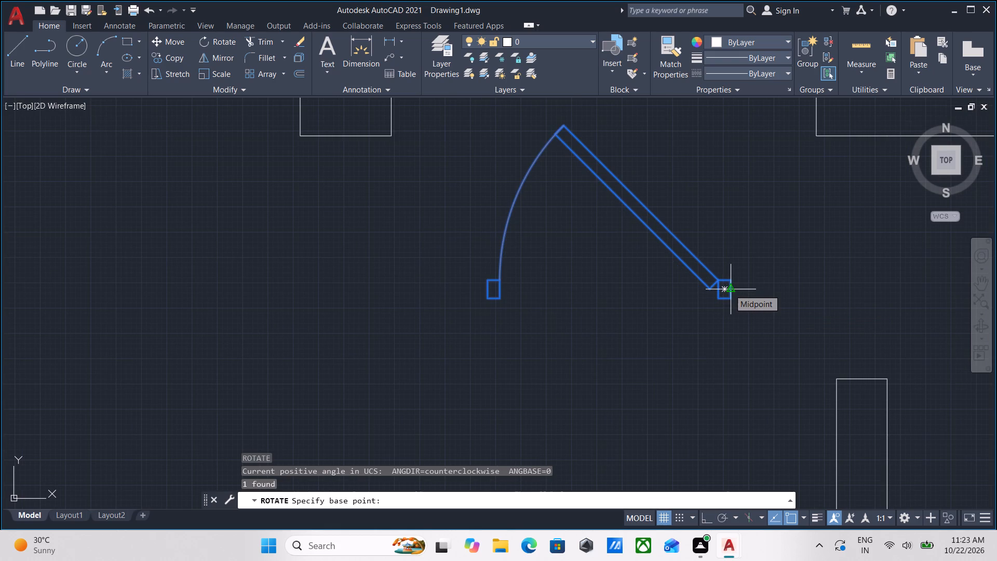
{"action": "left_click", "coordinate": [729, 289]}
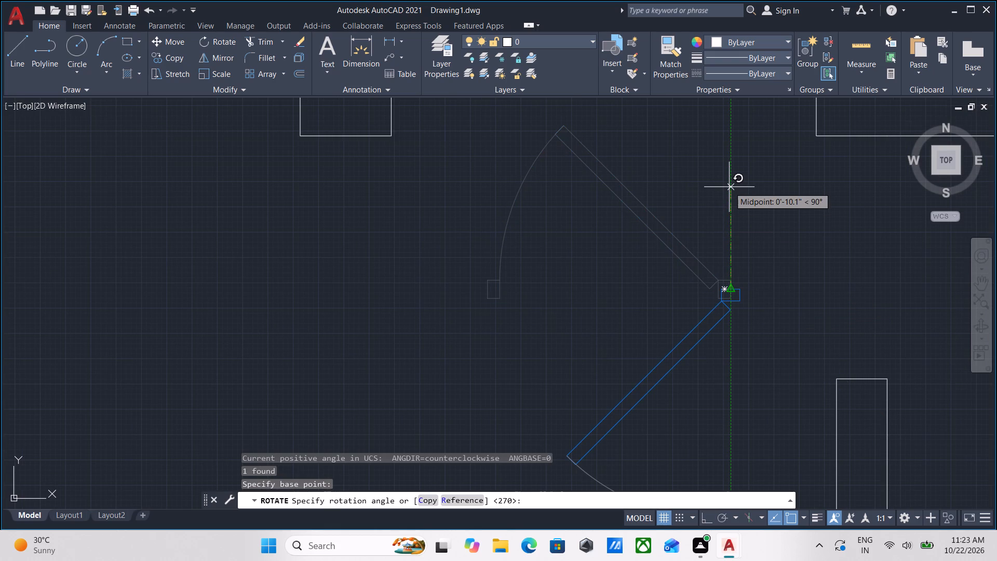
{"action": "key", "text": "F8"}
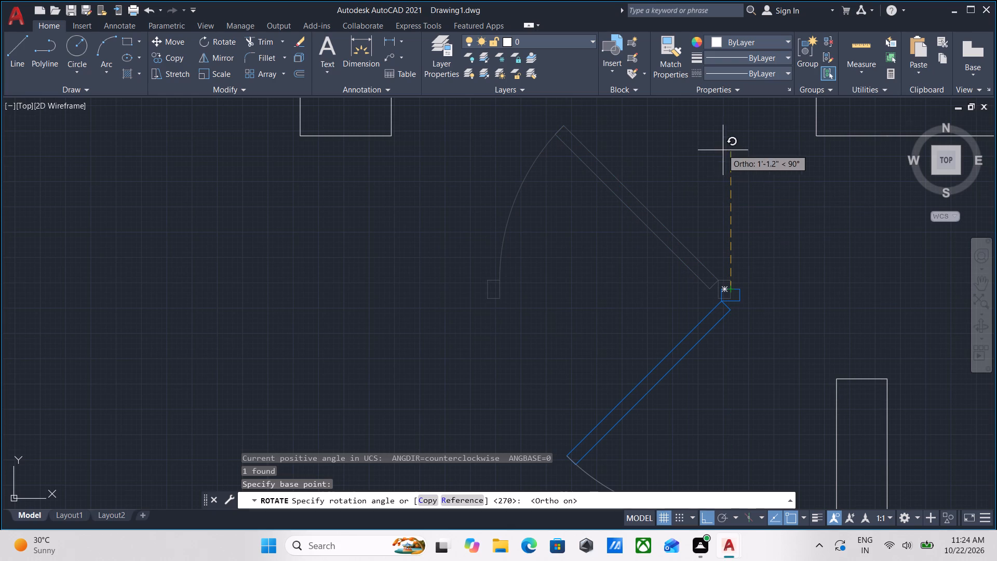
{"action": "left_click", "coordinate": [713, 143]}
Move the rotated 2' door from its hinge jamb's outer midpoint to the lower face of the small room's upper wall, centred over the stub wall.
{"action": "scroll", "coordinate": [741, 342], "scroll_direction": "down", "scroll_amount": 2}
{"action": "middle_click_drag", "start_coordinate": [741, 342], "coordinate": [752, 297]}
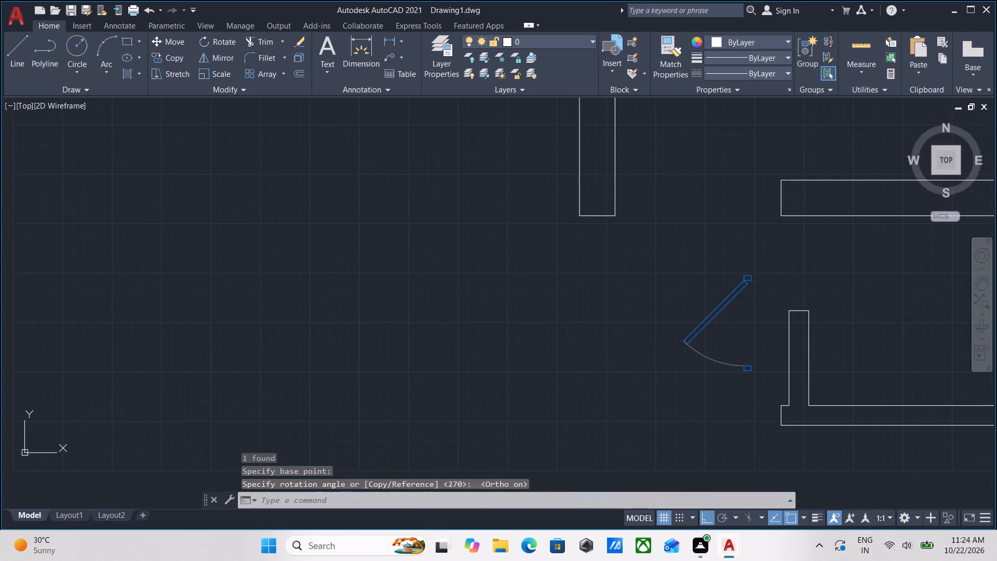
{"action": "scroll", "coordinate": [743, 307], "scroll_direction": "up", "scroll_amount": 1}
{"action": "left_click_drag", "start_coordinate": [743, 307], "coordinate": [734, 297]}
{"action": "left_click", "coordinate": [718, 274]}
{"action": "middle_click_drag", "start_coordinate": [749, 296], "coordinate": [759, 369]}
{"action": "scroll", "coordinate": [770, 390], "scroll_direction": "down", "scroll_amount": 1}
{"action": "middle_click_drag", "start_coordinate": [770, 390], "coordinate": [763, 421]}
{"action": "scroll", "coordinate": [770, 397], "scroll_direction": "up", "scroll_amount": 2}
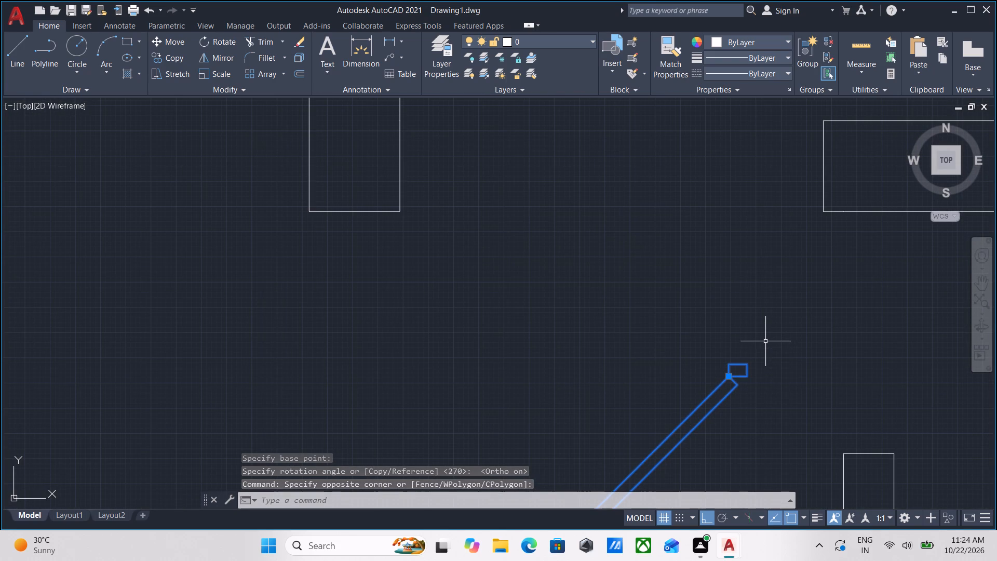
{"action": "key", "text": "m"}
{"action": "key", "text": "Return"}
{"action": "scroll", "coordinate": [739, 365], "scroll_direction": "up", "scroll_amount": 2}
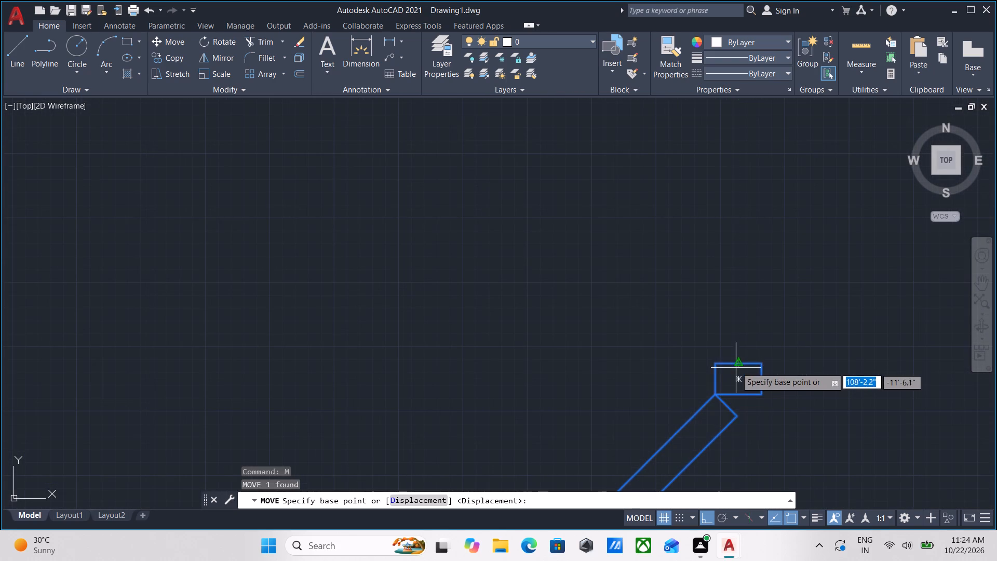
{"action": "left_click", "coordinate": [738, 364]}
{"action": "middle_click_drag", "start_coordinate": [833, 229], "coordinate": [770, 331]}
{"action": "key", "text": "F8"}
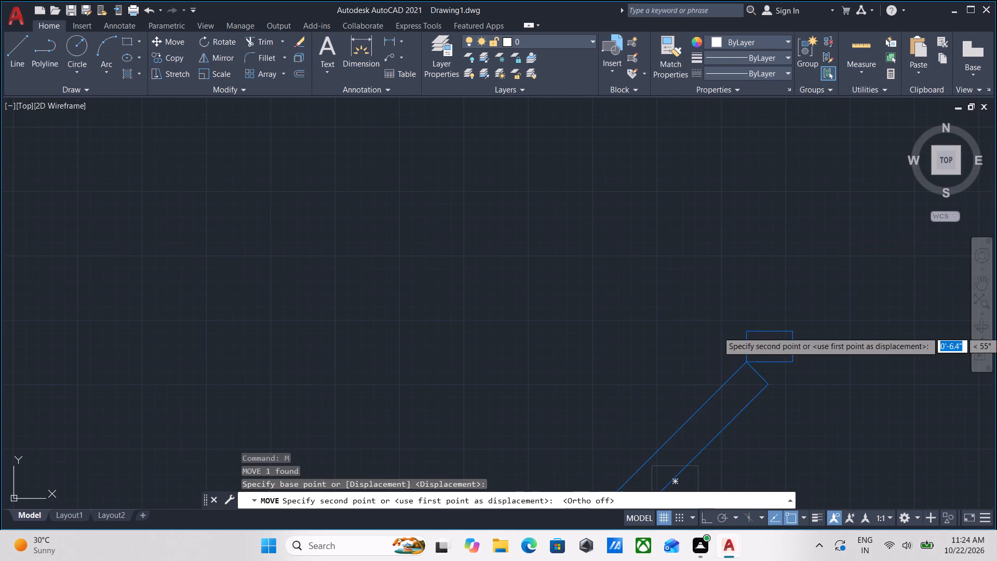
{"action": "scroll", "coordinate": [770, 331], "scroll_direction": "down", "scroll_amount": 1}
{"action": "middle_click_drag", "start_coordinate": [770, 331], "coordinate": [573, 315]}
{"action": "scroll", "coordinate": [541, 291], "scroll_direction": "down", "scroll_amount": 3}
{"action": "middle_click_drag", "start_coordinate": [541, 291], "coordinate": [560, 351]}
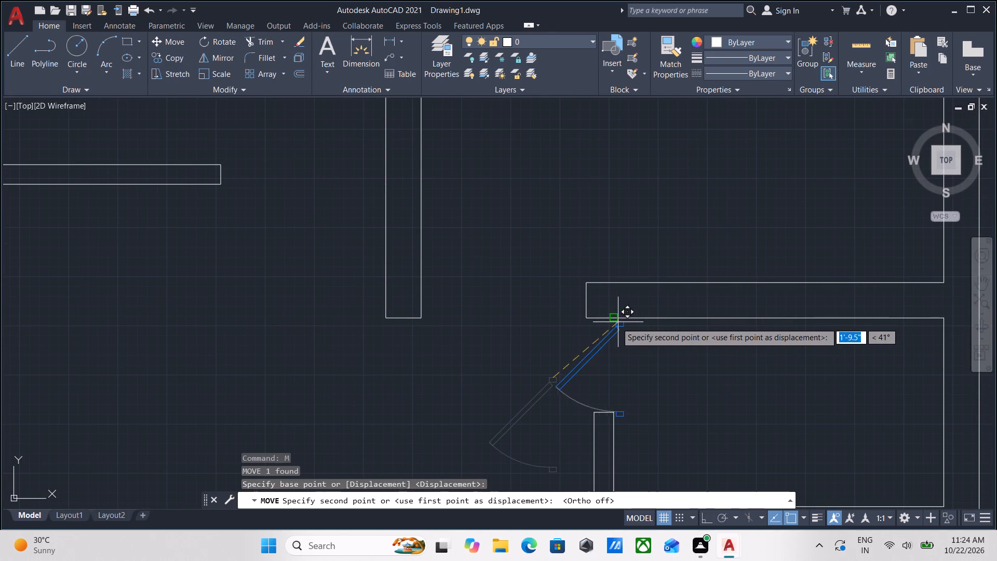
{"action": "left_click", "coordinate": [603, 316]}
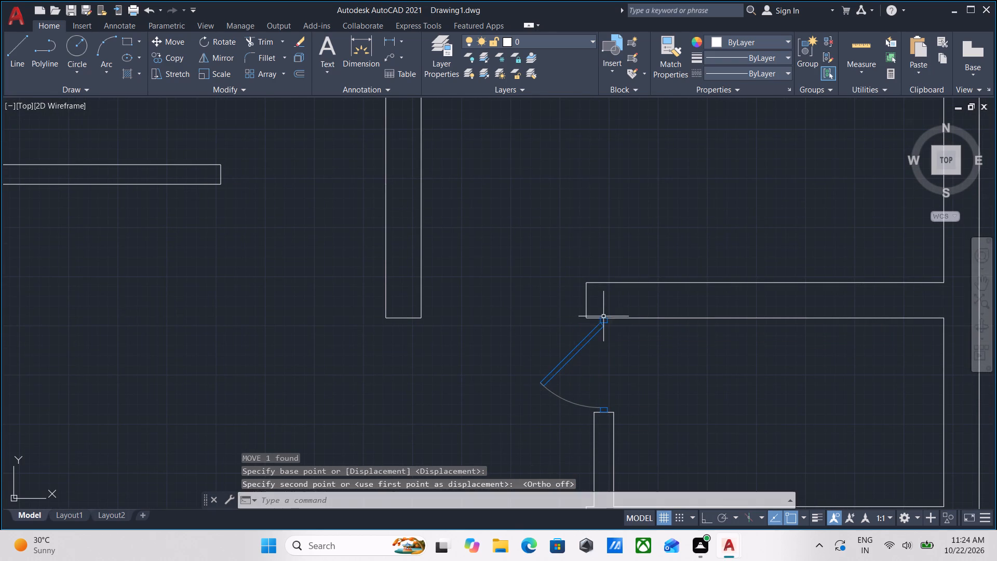
Copy the placed 3'6" door from its hinge jamb's outer midpoint to the end midpoint of the horizontal partition wall just above grid 2.
{"action": "scroll", "coordinate": [646, 310], "scroll_direction": "down", "scroll_amount": 2}
{"action": "middle_click_drag", "start_coordinate": [651, 332], "coordinate": [658, 323]}
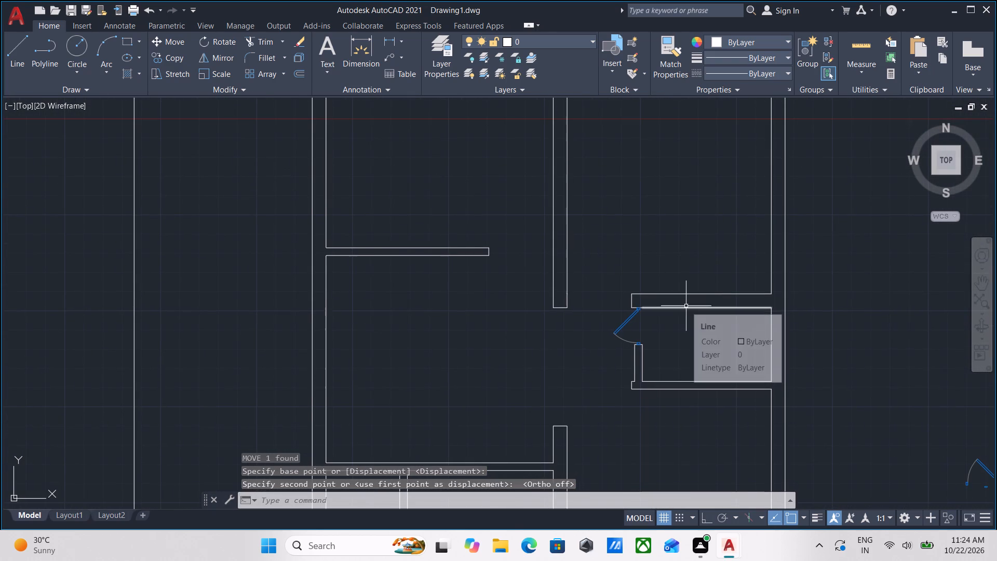
{"action": "scroll", "coordinate": [686, 306], "scroll_direction": "down", "scroll_amount": 1}
{"action": "middle_click_drag", "start_coordinate": [686, 306], "coordinate": [692, 284]}
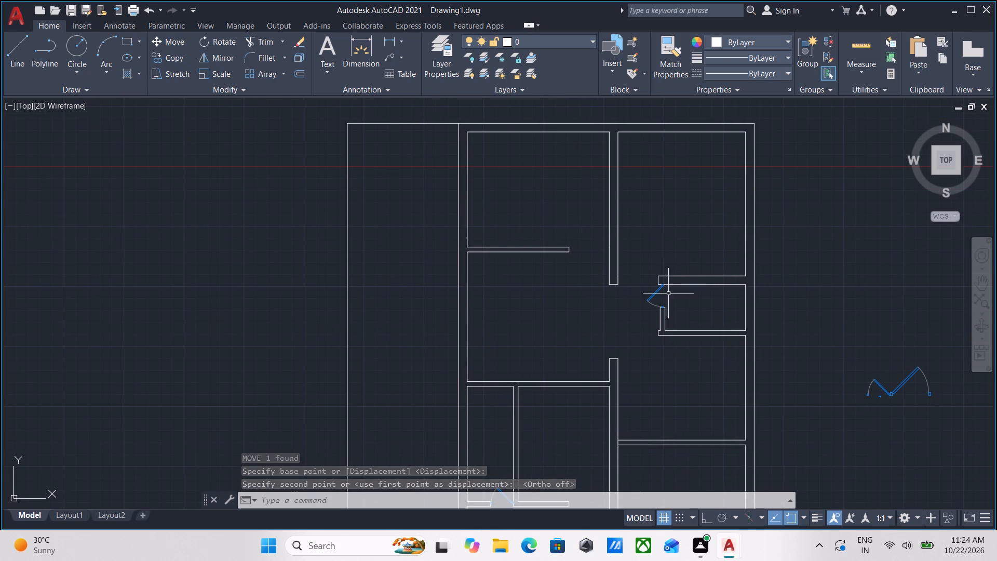
{"action": "scroll", "coordinate": [658, 303], "scroll_direction": "up", "scroll_amount": 1}
{"action": "middle_click_drag", "start_coordinate": [661, 330], "coordinate": [707, 284]}
{"action": "middle_click_drag", "start_coordinate": [658, 346], "coordinate": [709, 378]}
{"action": "middle_click_drag", "start_coordinate": [678, 382], "coordinate": [698, 222]}
{"action": "scroll", "coordinate": [710, 337], "scroll_direction": "down", "scroll_amount": 1}
{"action": "middle_click_drag", "start_coordinate": [710, 337], "coordinate": [709, 209]}
{"action": "scroll", "coordinate": [733, 352], "scroll_direction": "up", "scroll_amount": 2}
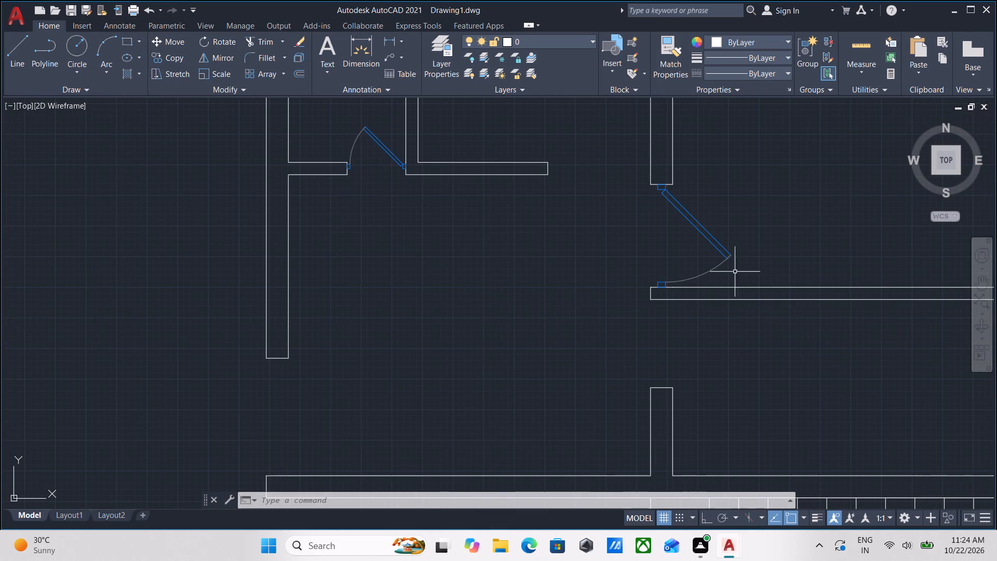
{"action": "left_click", "coordinate": [742, 248]}
{"action": "left_click", "coordinate": [677, 252]}
{"action": "middle_click_drag", "start_coordinate": [712, 245], "coordinate": [728, 288]}
{"action": "scroll", "coordinate": [728, 289], "scroll_direction": "down", "scroll_amount": 1}
{"action": "middle_click_drag", "start_coordinate": [730, 270], "coordinate": [736, 350]}
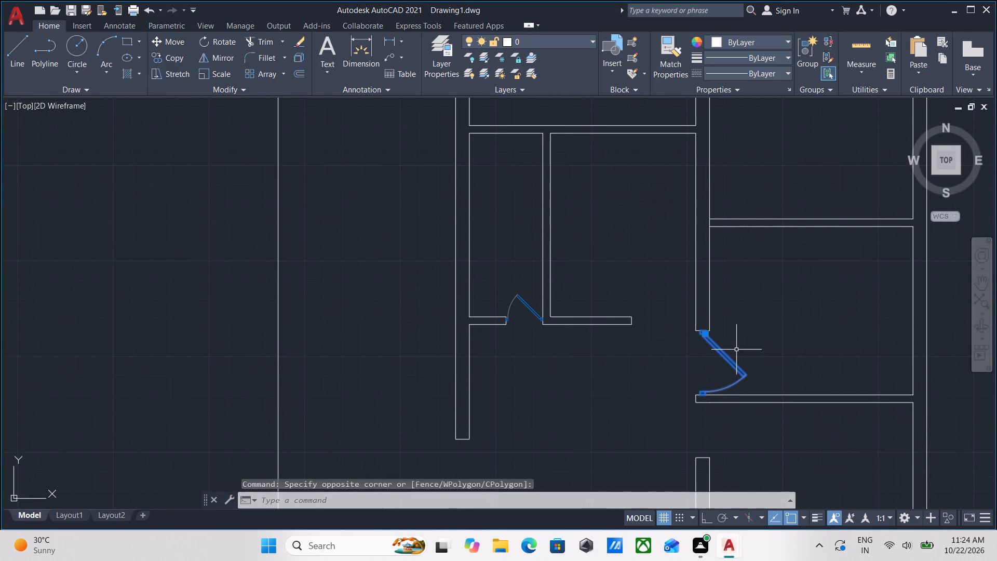
{"action": "type", "text": "CO"}
{"action": "key", "text": "Return"}
{"action": "scroll", "coordinate": [736, 350], "scroll_direction": "up", "scroll_amount": 2}
{"action": "scroll", "coordinate": [652, 318], "scroll_direction": "up", "scroll_amount": 1}
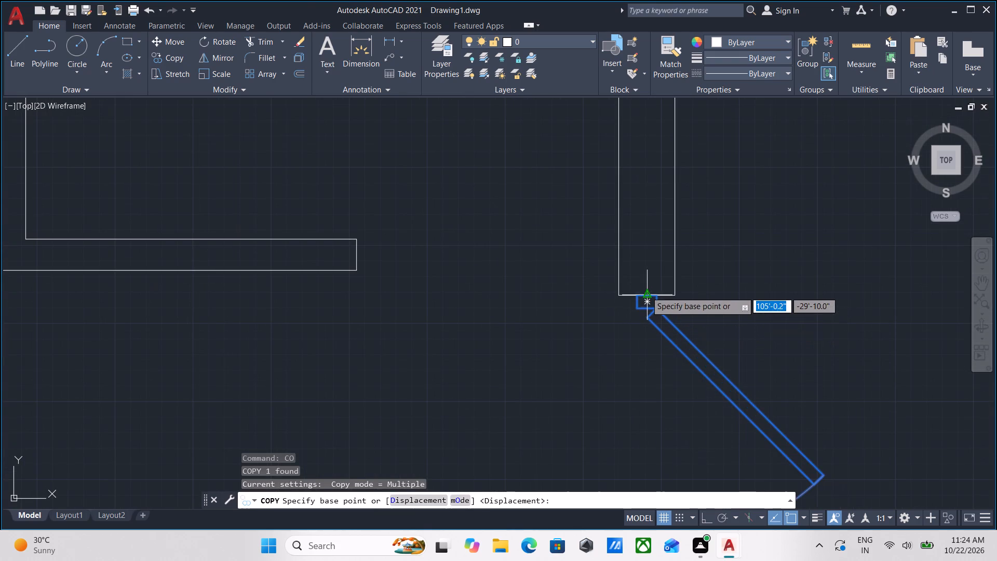
{"action": "left_click", "coordinate": [646, 291]}
{"action": "middle_click_drag", "start_coordinate": [661, 193], "coordinate": [655, 433]}
{"action": "scroll", "coordinate": [644, 143], "scroll_direction": "down", "scroll_amount": 3}
{"action": "middle_click_drag", "start_coordinate": [643, 143], "coordinate": [629, 451]}
{"action": "middle_click_drag", "start_coordinate": [630, 278], "coordinate": [628, 358]}
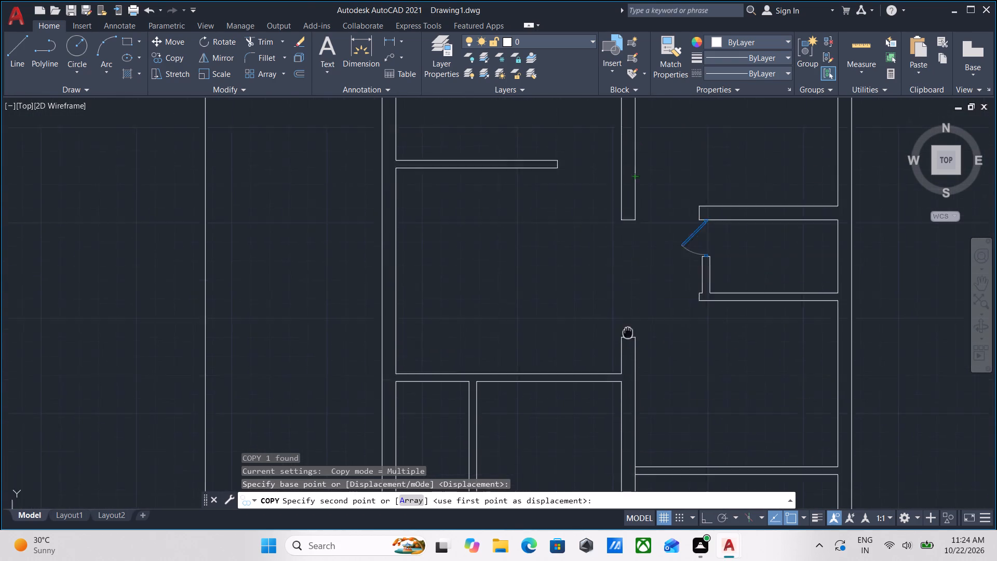
{"action": "middle_click_drag", "start_coordinate": [628, 358], "coordinate": [628, 419]}
{"action": "scroll", "coordinate": [563, 265], "scroll_direction": "up", "scroll_amount": 2}
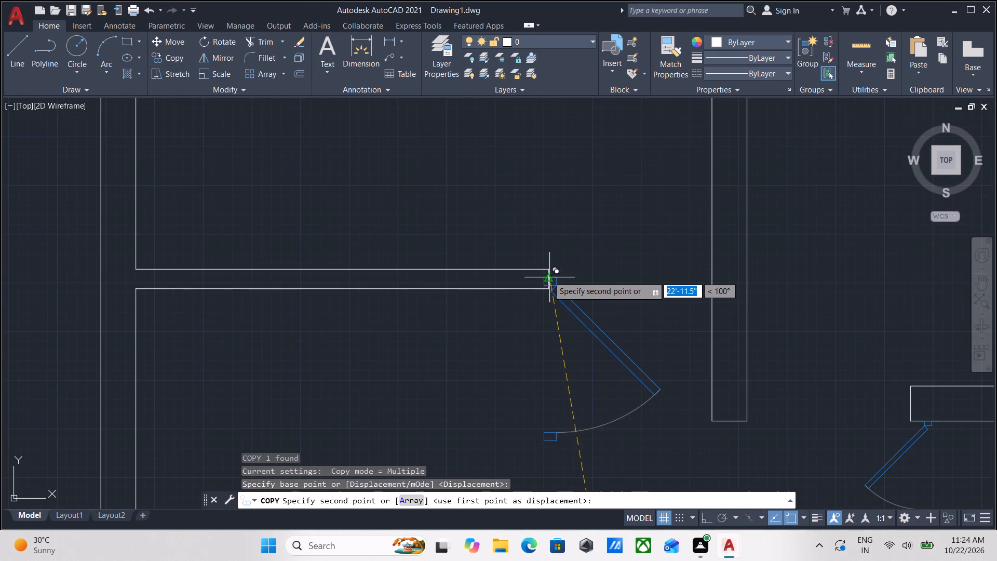
{"action": "left_click", "coordinate": [549, 276]}
{"action": "key", "text": "Escape"}
Rotate the copied 3'6" door 90° about the partition wall's end midpoint so it runs horizontally across the opening with its leaf swinging upward.
{"action": "left_click", "coordinate": [647, 288]}
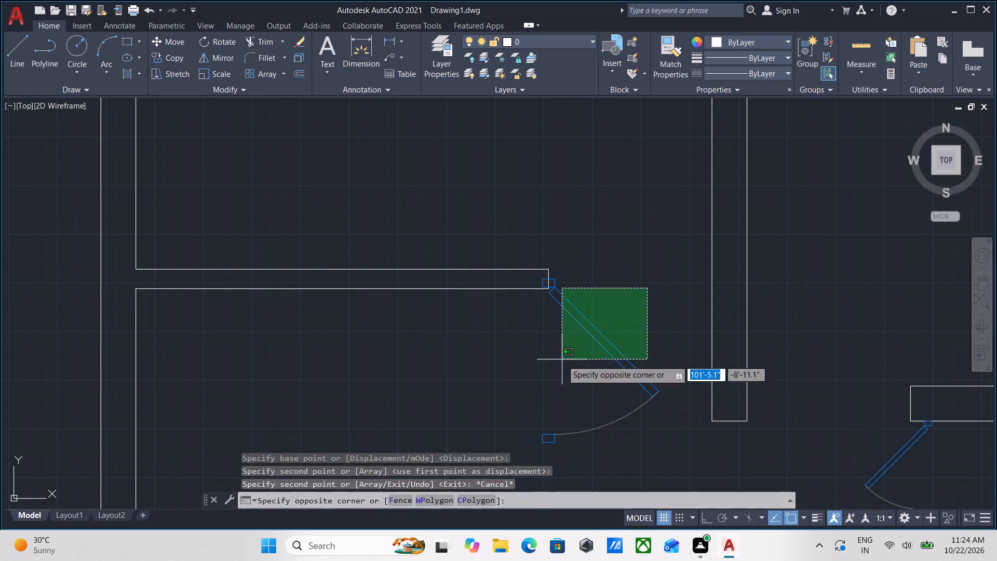
{"action": "left_click", "coordinate": [561, 361]}
{"action": "key", "text": "r"}
{"action": "key", "text": "o"}
{"action": "key", "text": "Return"}
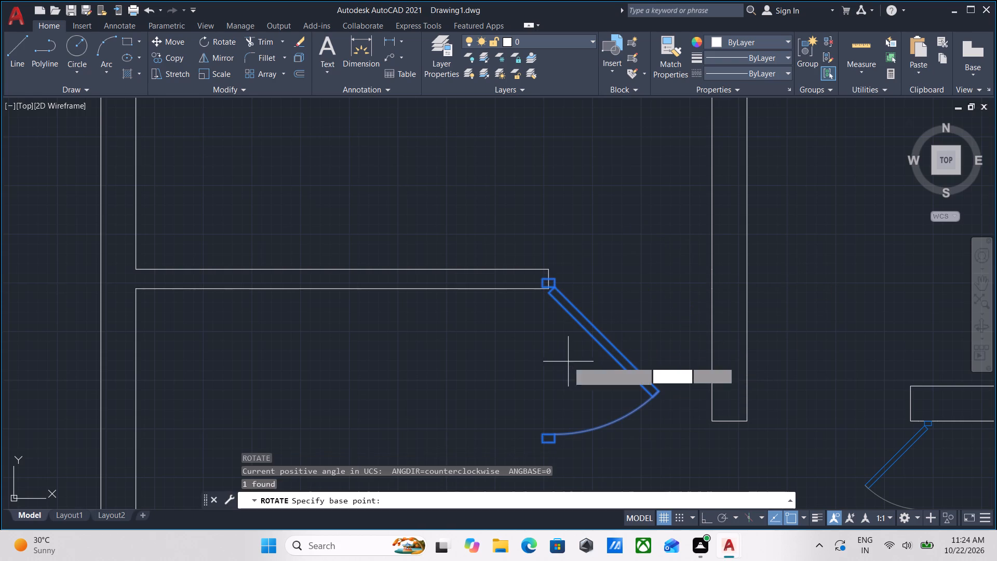
{"action": "scroll", "coordinate": [549, 270], "scroll_direction": "up", "scroll_amount": 3}
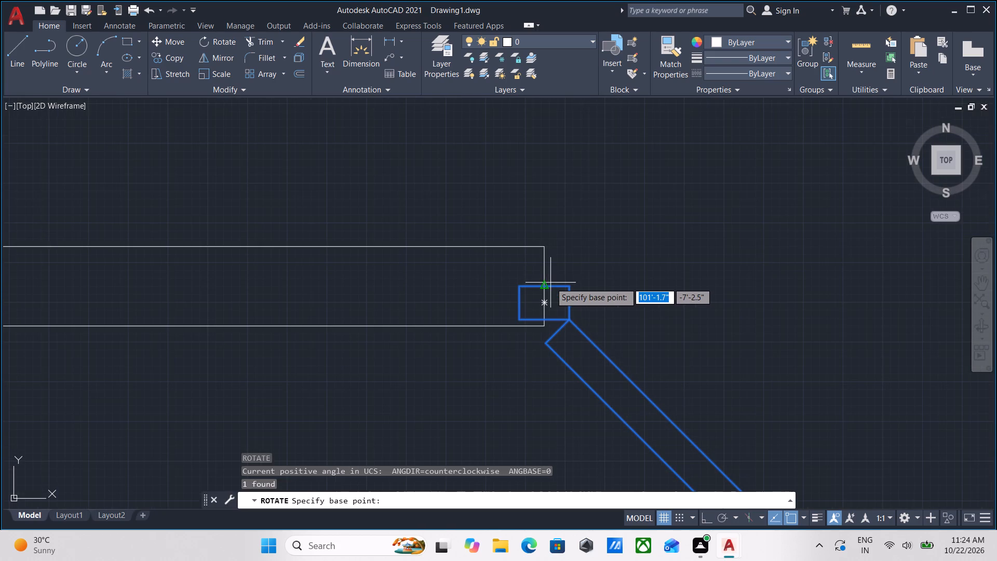
{"action": "left_click", "coordinate": [548, 285]}
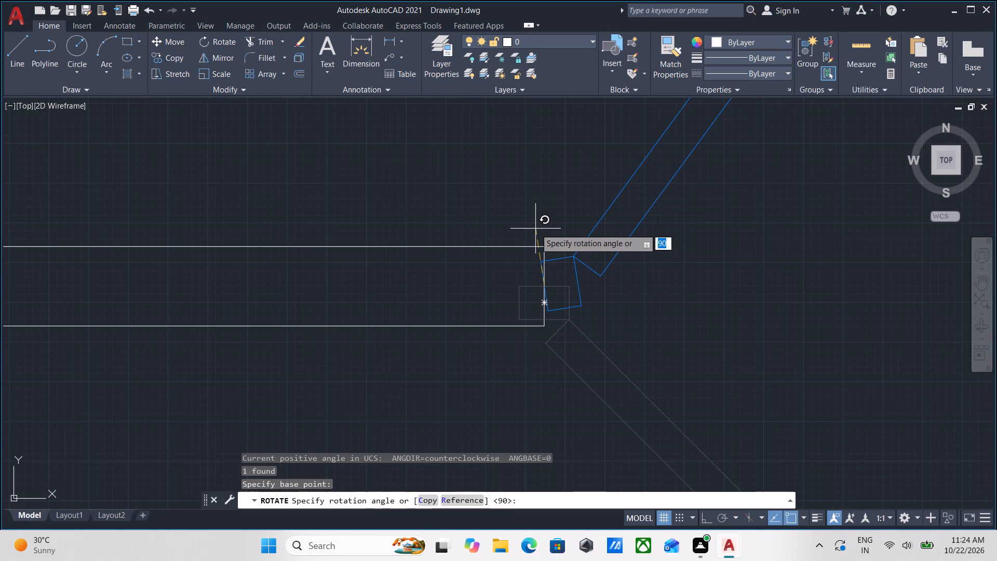
{"action": "key", "text": "F8"}
{"action": "left_click", "coordinate": [547, 168]}
{"action": "scroll", "coordinate": [640, 286], "scroll_direction": "down", "scroll_amount": 2}
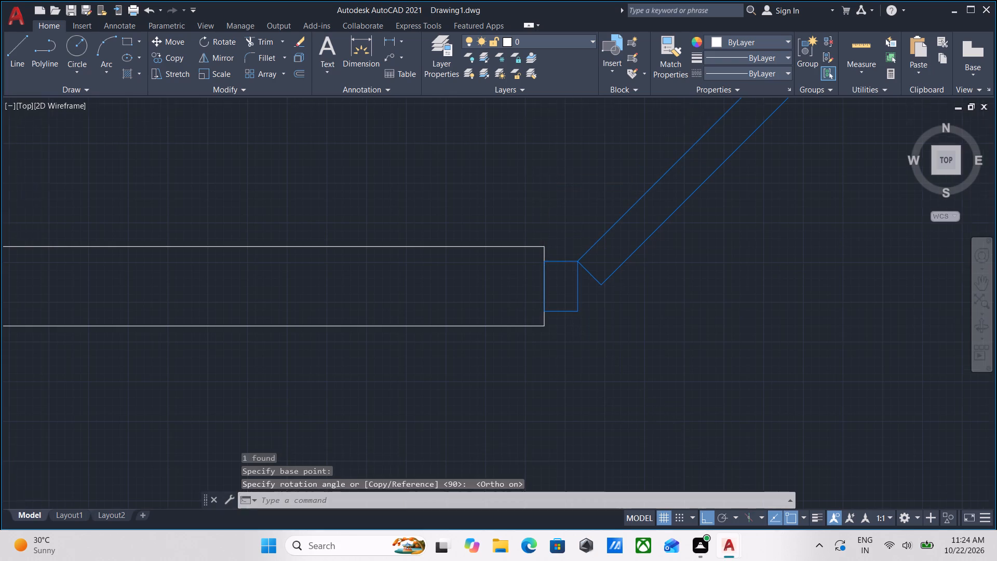
Copy the horizontal 3'6" door from its hinge jamb's outer midpoint to the vertical wall, spanning across to the small room's upper wall end.
{"action": "middle_click_drag", "start_coordinate": [640, 286], "coordinate": [466, 380]}
{"action": "middle_click_drag", "start_coordinate": [605, 360], "coordinate": [627, 317]}
{"action": "scroll", "coordinate": [630, 308], "scroll_direction": "down", "scroll_amount": 2}
{"action": "middle_click_drag", "start_coordinate": [630, 308], "coordinate": [615, 344]}
{"action": "scroll", "coordinate": [615, 345], "scroll_direction": "down", "scroll_amount": 2}
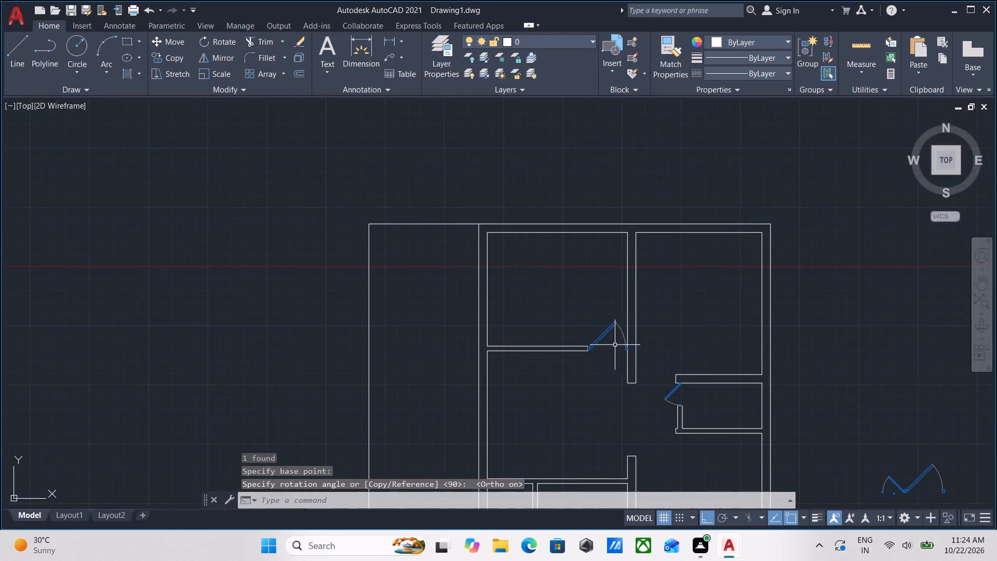
{"action": "middle_click_drag", "start_coordinate": [615, 345], "coordinate": [621, 285]}
{"action": "scroll", "coordinate": [611, 295], "scroll_direction": "up", "scroll_amount": 2}
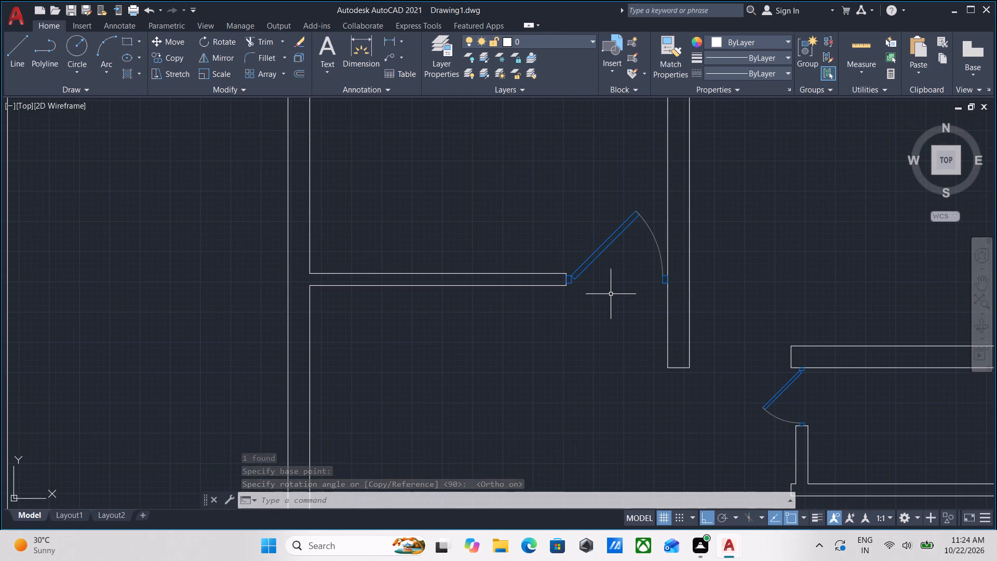
{"action": "left_click", "coordinate": [612, 292]}
{"action": "left_click", "coordinate": [588, 234]}
{"action": "middle_click_drag", "start_coordinate": [612, 306], "coordinate": [625, 338]}
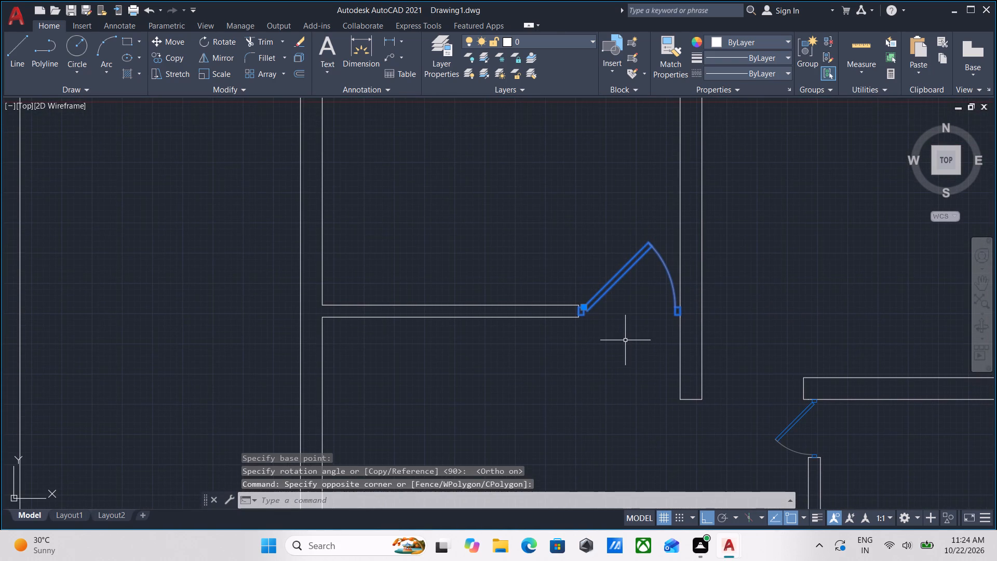
{"action": "key", "text": "c"}
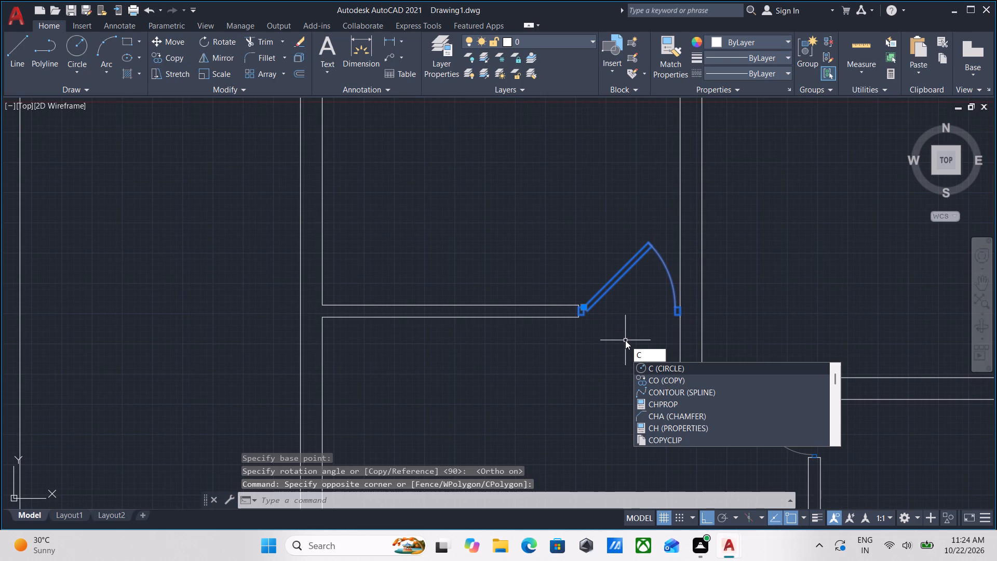
{"action": "key", "text": "o"}
{"action": "key", "text": "Return"}
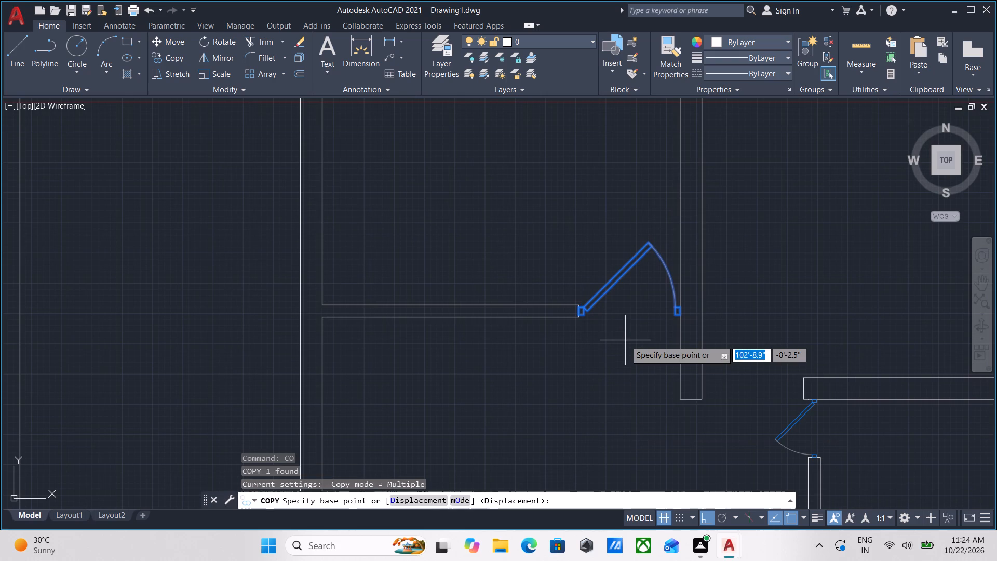
{"action": "scroll", "coordinate": [661, 358], "scroll_direction": "down", "scroll_amount": 1}
{"action": "middle_click_drag", "start_coordinate": [661, 358], "coordinate": [659, 312]}
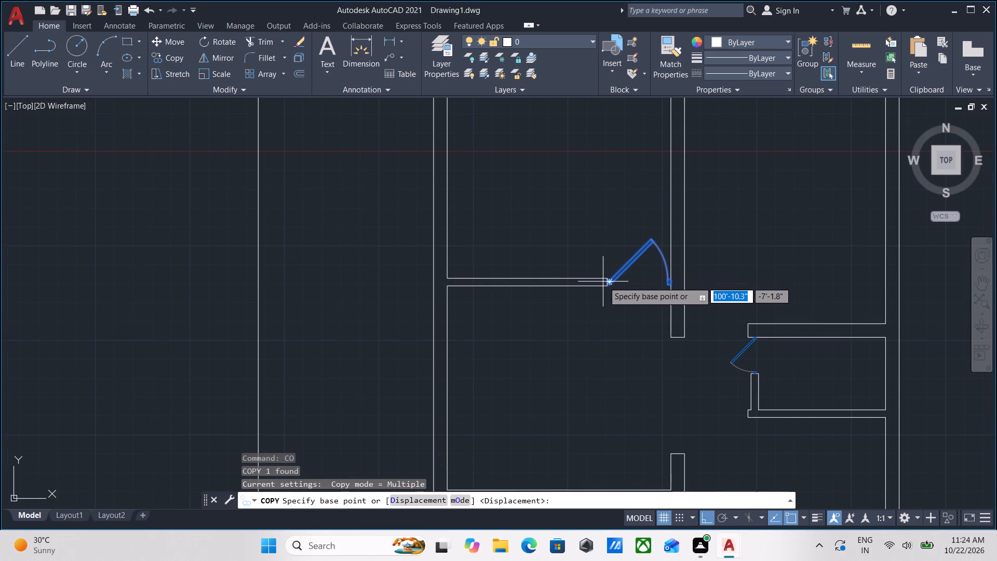
{"action": "scroll", "coordinate": [610, 282], "scroll_direction": "up", "scroll_amount": 3}
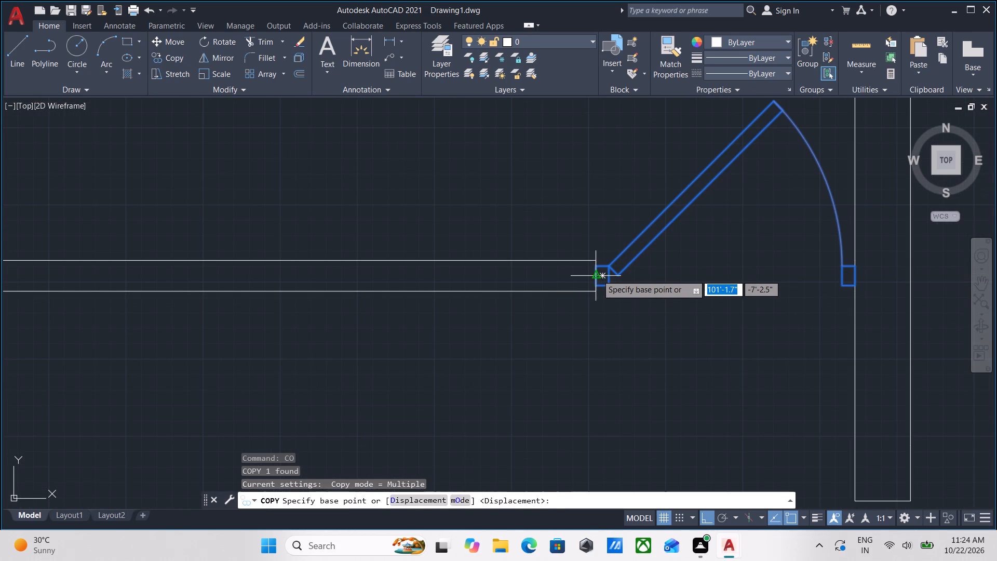
{"action": "left_click", "coordinate": [597, 275]}
{"action": "key", "text": "F8"}
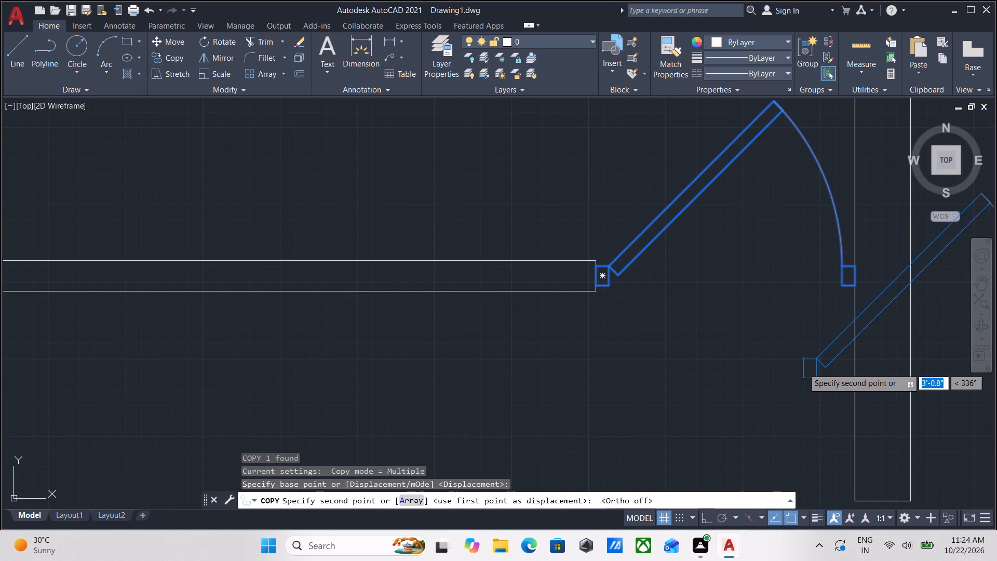
{"action": "middle_click_drag", "start_coordinate": [803, 368], "coordinate": [474, 244]}
{"action": "scroll", "coordinate": [531, 277], "scroll_direction": "down", "scroll_amount": 2}
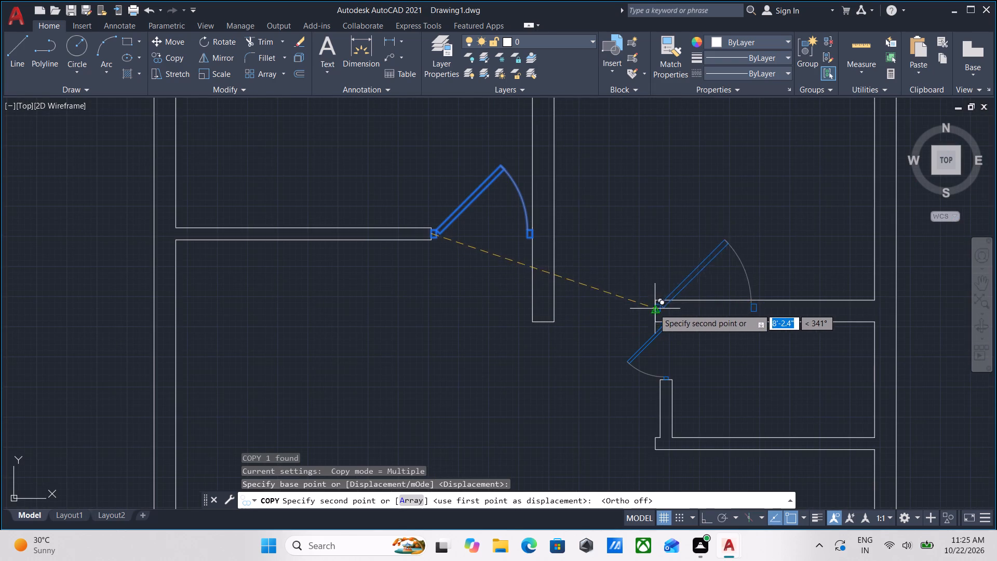
{"action": "left_click", "coordinate": [552, 308]}
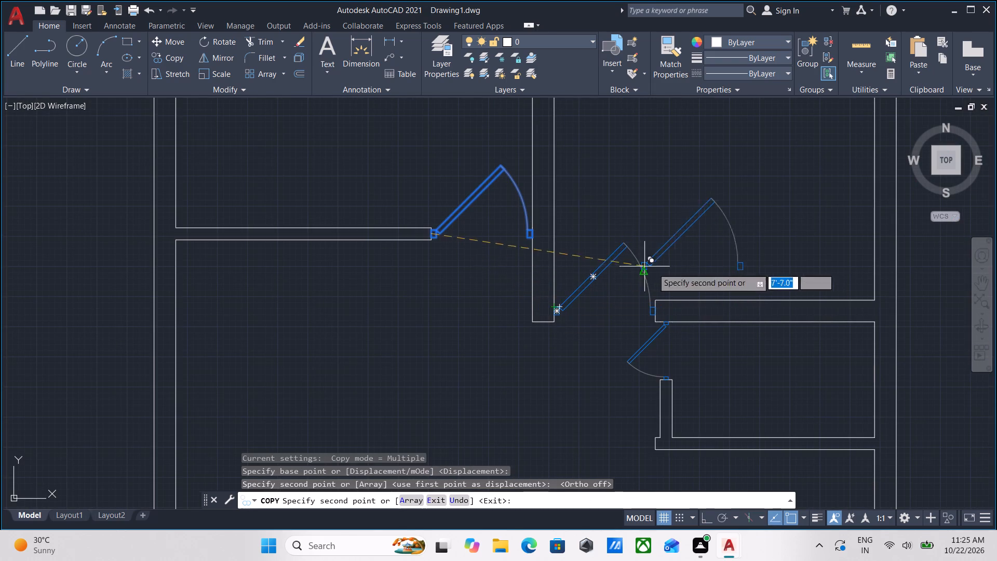
Place another 3'6" door copy at the end midpoint of the horizontal partition wall just below grid 3.
{"action": "scroll", "coordinate": [690, 296], "scroll_direction": "down", "scroll_amount": 1}
{"action": "middle_click_drag", "start_coordinate": [690, 296], "coordinate": [680, 260]}
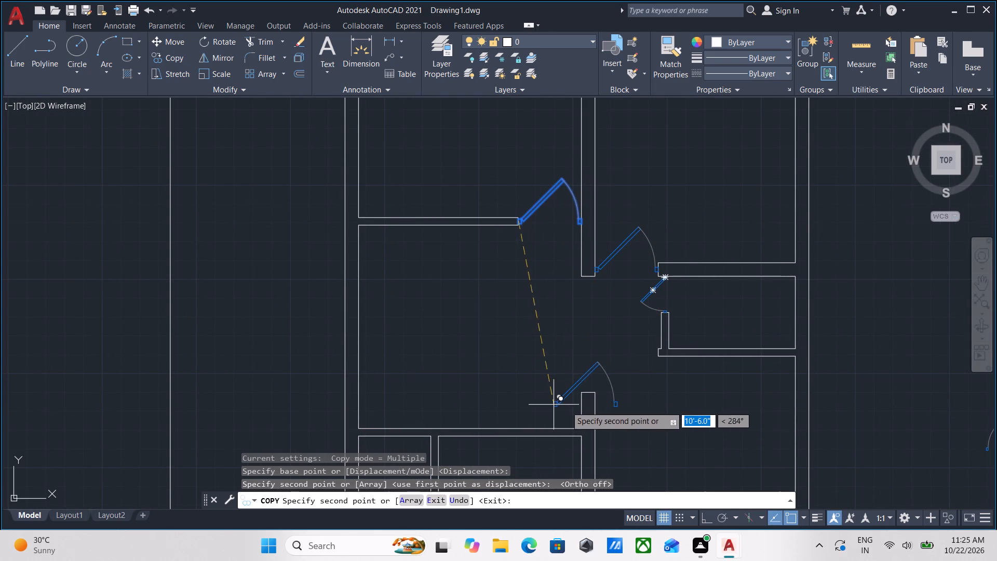
{"action": "middle_click_drag", "start_coordinate": [665, 388], "coordinate": [683, 322]}
{"action": "scroll", "coordinate": [550, 306], "scroll_direction": "down", "scroll_amount": 1}
{"action": "middle_click_drag", "start_coordinate": [550, 306], "coordinate": [595, 208]}
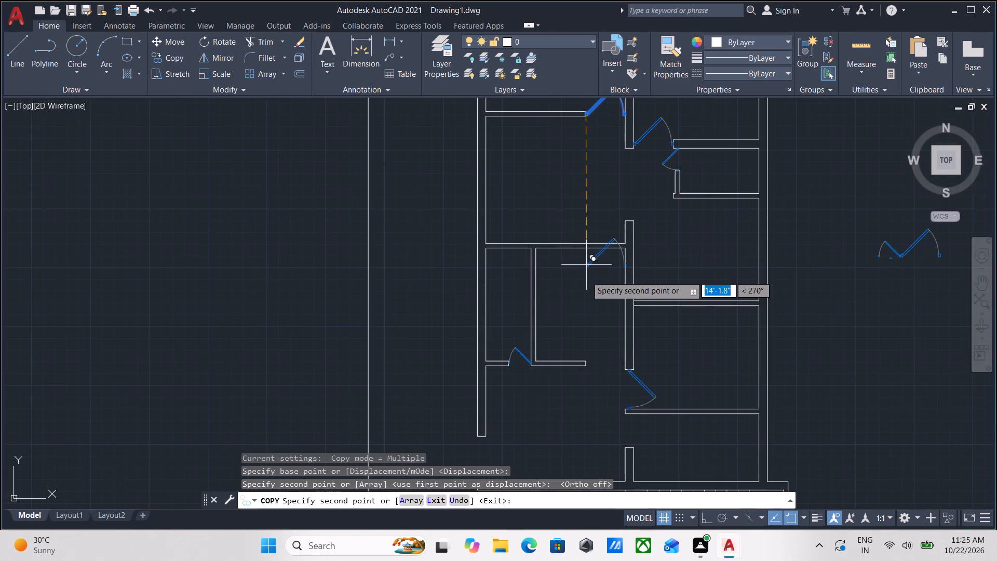
{"action": "scroll", "coordinate": [586, 363], "scroll_direction": "up", "scroll_amount": 3}
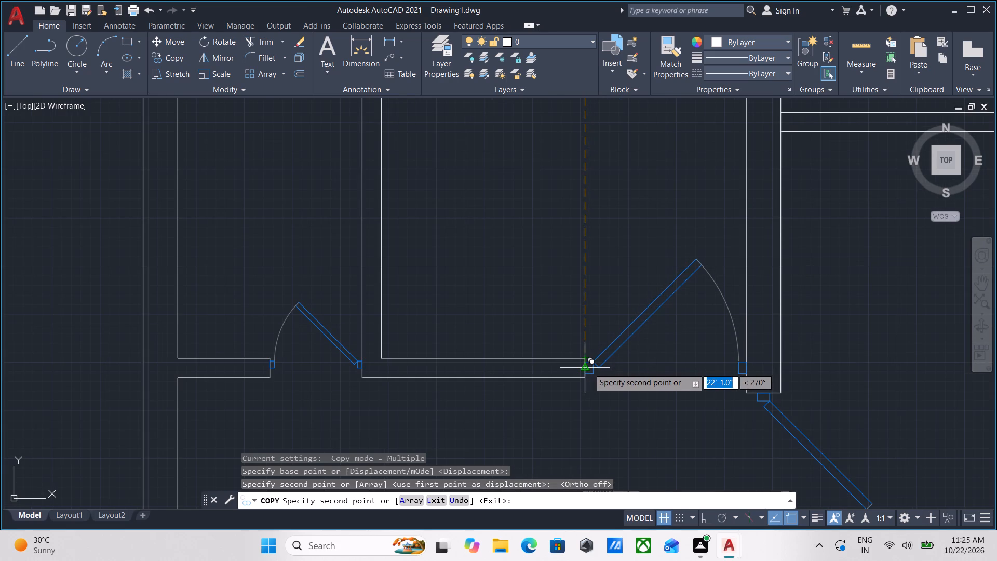
{"action": "left_click", "coordinate": [588, 368]}
{"action": "scroll", "coordinate": [666, 277], "scroll_direction": "down", "scroll_amount": 2}
{"action": "middle_click_drag", "start_coordinate": [666, 277], "coordinate": [649, 365]}
{"action": "scroll", "coordinate": [614, 269], "scroll_direction": "down", "scroll_amount": 1}
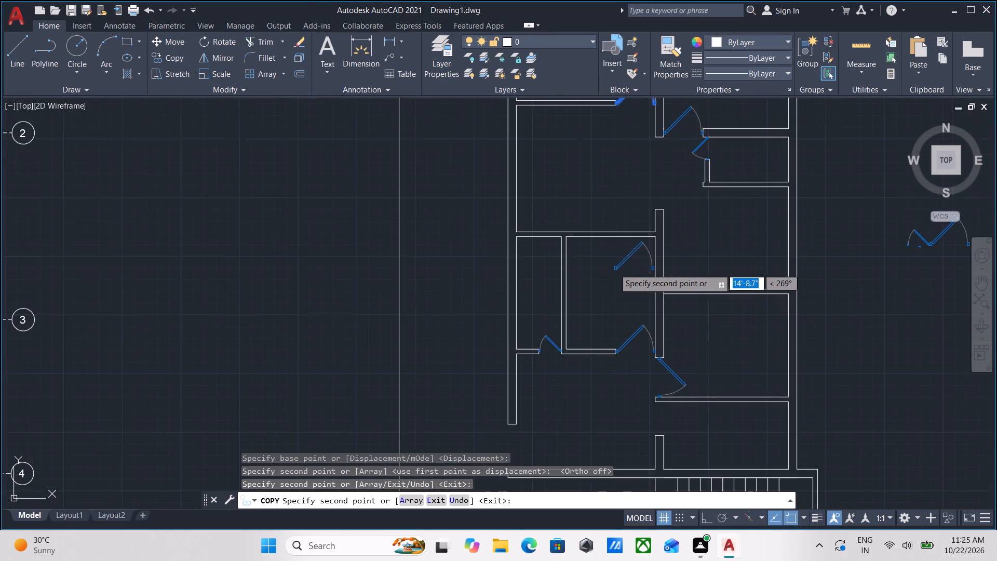
{"action": "middle_click_drag", "start_coordinate": [614, 269], "coordinate": [583, 329]}
{"action": "middle_click_drag", "start_coordinate": [587, 226], "coordinate": [525, 178]}
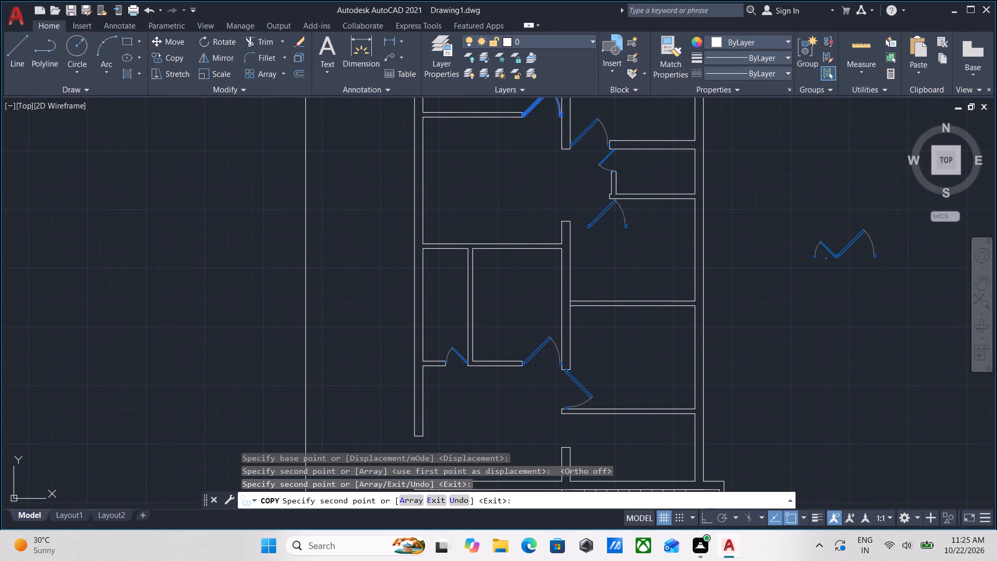
{"action": "scroll", "coordinate": [525, 178], "scroll_direction": "down", "scroll_amount": 1}
{"action": "middle_click_drag", "start_coordinate": [529, 186], "coordinate": [540, 235]}
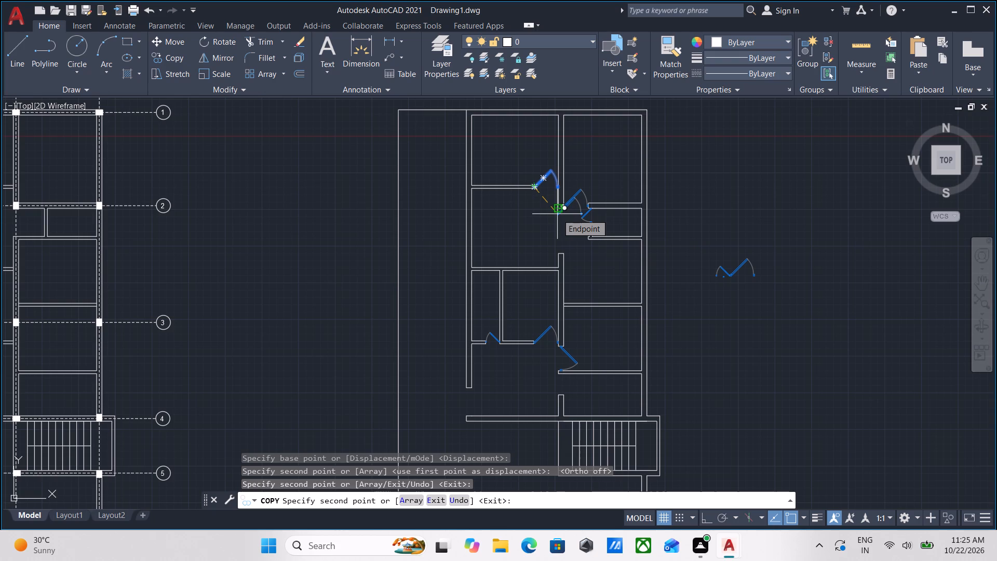
{"action": "key", "text": "Escape"}
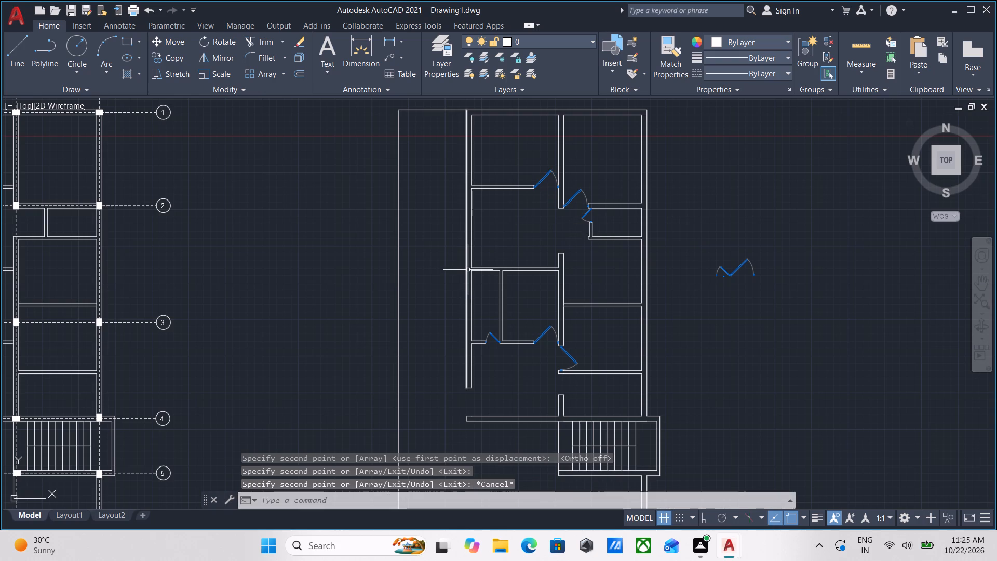
Draw a line across the outer wall's thickness, level with the upper face of the horizontal partition between grids 2 and 3.
{"action": "scroll", "coordinate": [364, 297], "scroll_direction": "up", "scroll_amount": 2}
{"action": "middle_click_drag", "start_coordinate": [533, 286], "coordinate": [513, 341]}
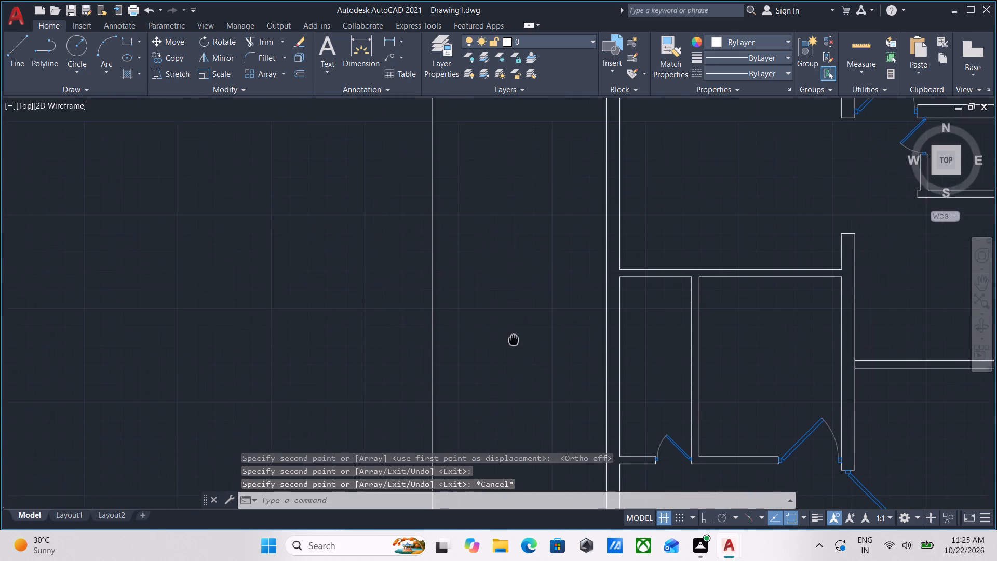
{"action": "middle_click_drag", "start_coordinate": [513, 341], "coordinate": [513, 342]}
{"action": "key", "text": "l"}
{"action": "key", "text": "Return"}
{"action": "scroll", "coordinate": [544, 291], "scroll_direction": "up", "scroll_amount": 2}
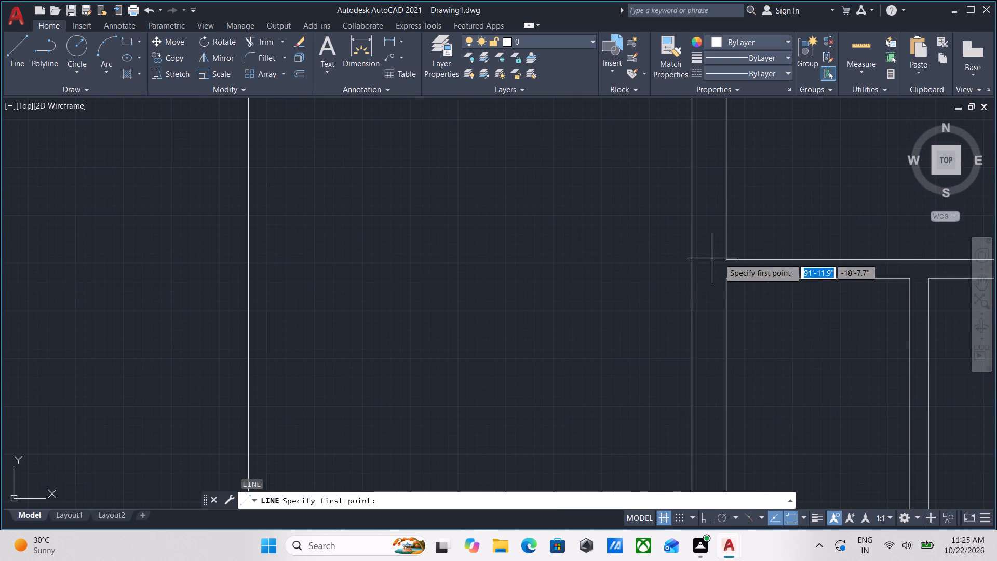
{"action": "left_click", "coordinate": [730, 261]}
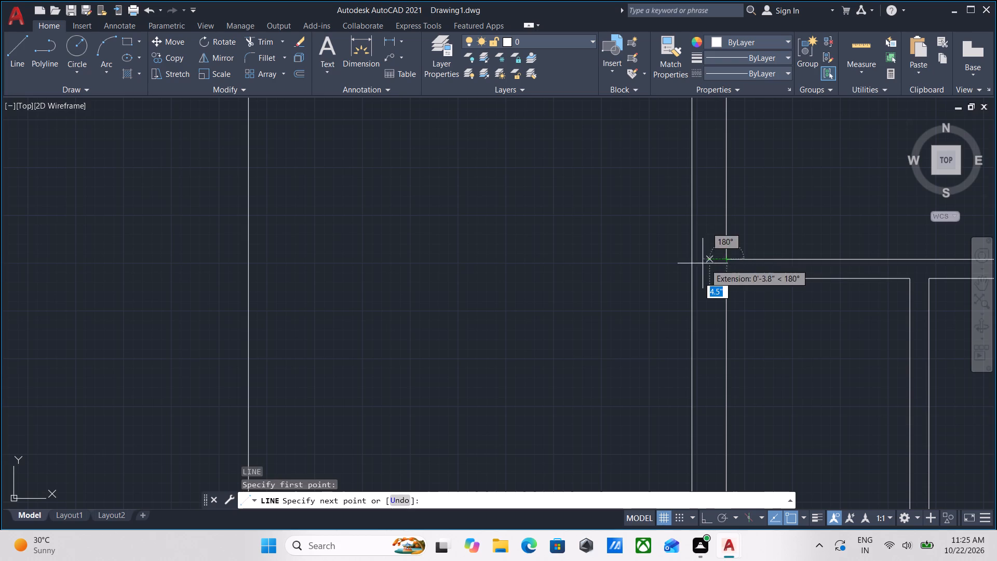
{"action": "left_click", "coordinate": [691, 259]}
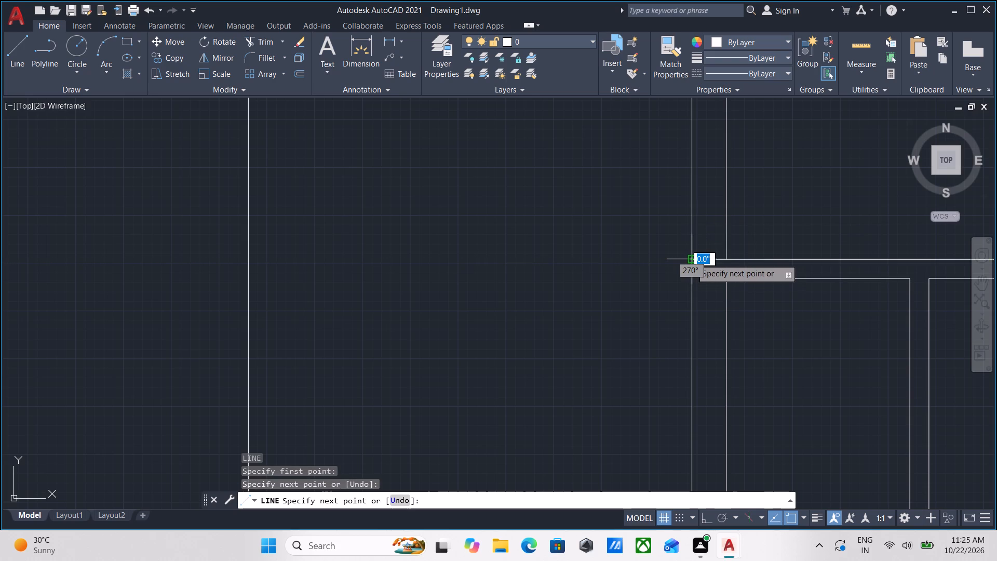
{"action": "key", "text": "Escape"}
Offset the line across the outer wall 4' upward to mark the opening's other edge.
{"action": "left_click", "coordinate": [710, 268]}
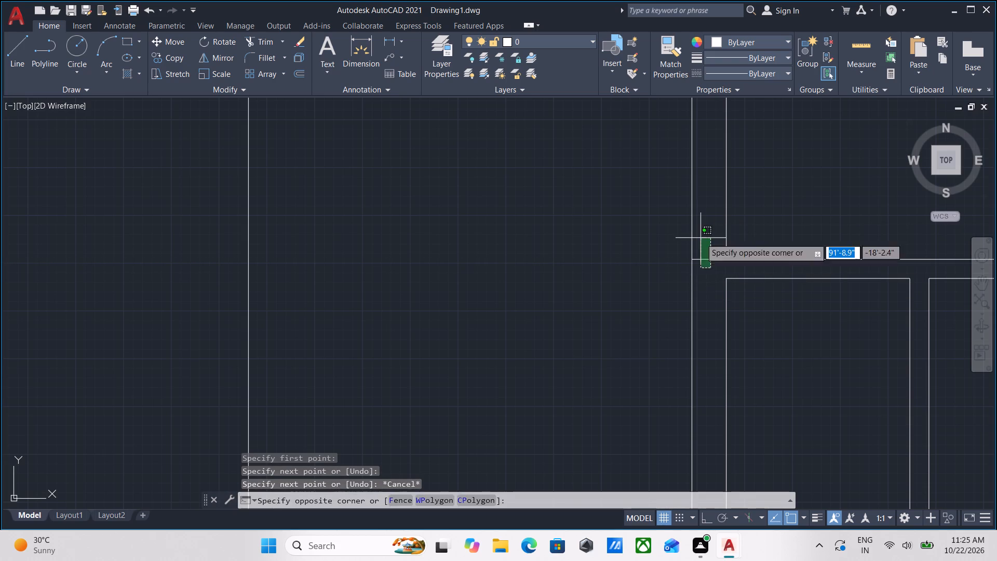
{"action": "left_click", "coordinate": [700, 238]}
{"action": "middle_click_drag", "start_coordinate": [700, 238], "coordinate": [705, 269]}
{"action": "key", "text": "o"}
{"action": "key", "text": "Return"}
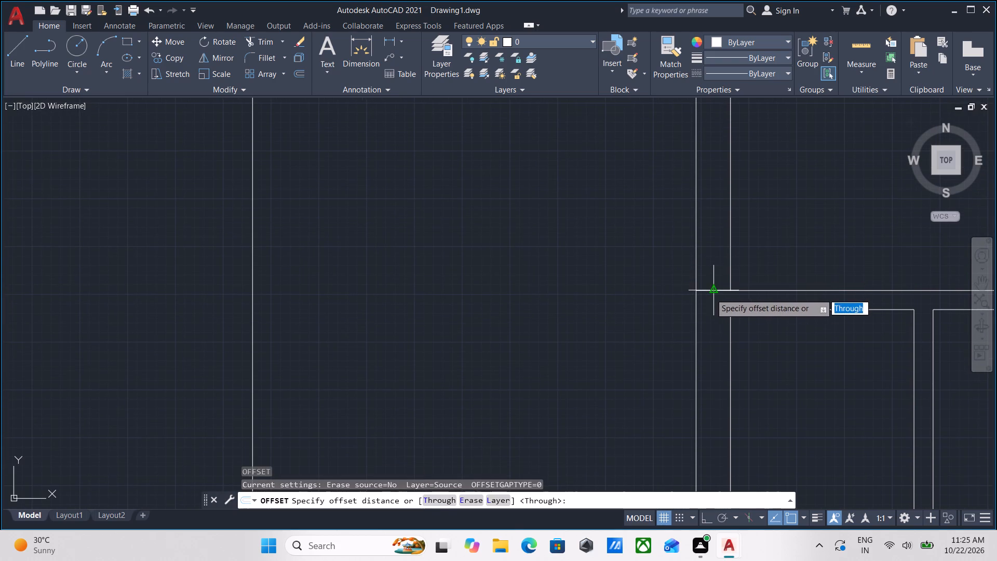
{"action": "left_click", "coordinate": [711, 292]}
{"action": "left_click", "coordinate": [709, 196]}
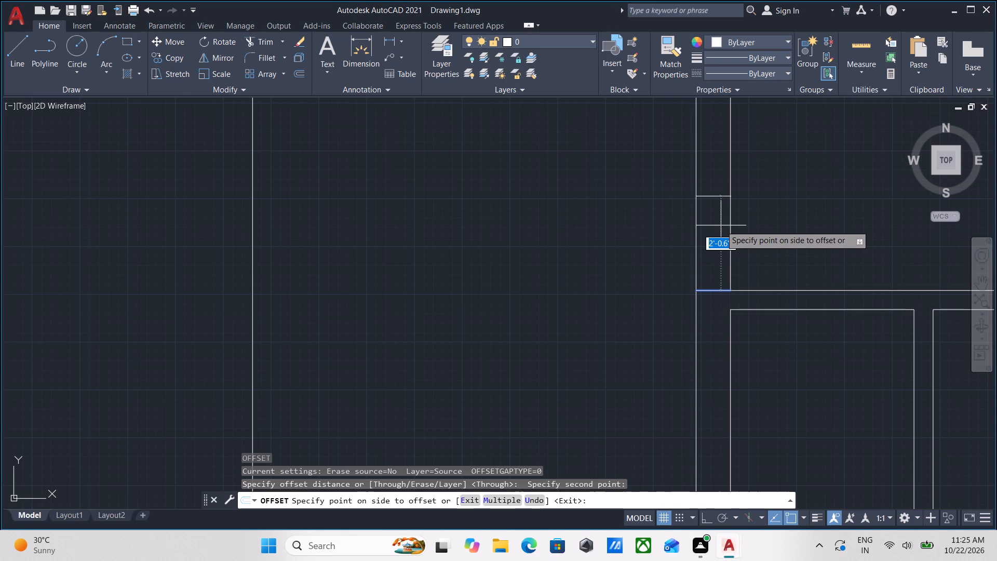
{"action": "type", "text": "4'"}
{"action": "key", "text": "Return"}
{"action": "scroll", "coordinate": [766, 223], "scroll_direction": "down", "scroll_amount": 2}
{"action": "middle_click_drag", "start_coordinate": [766, 223], "coordinate": [750, 282]}
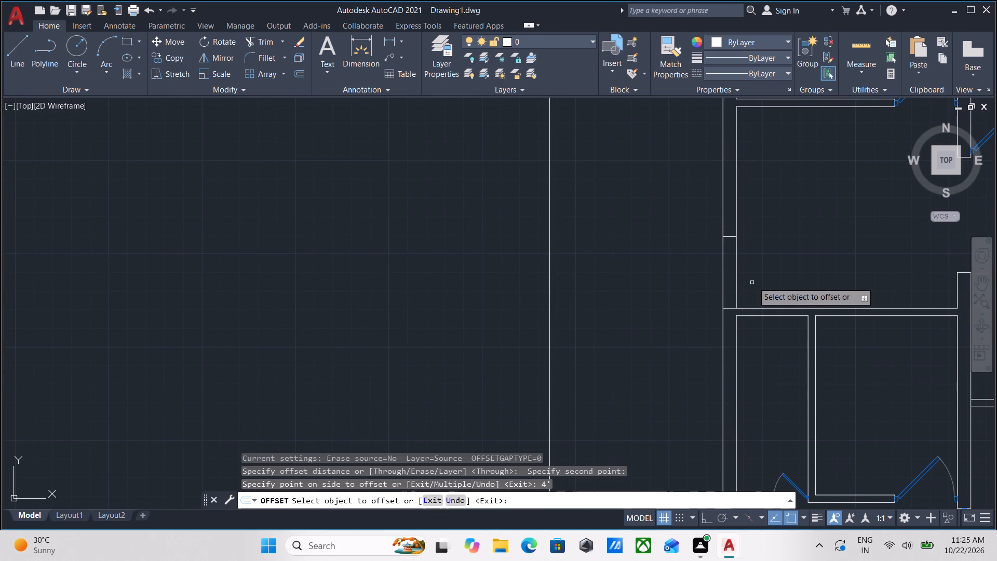
{"action": "key", "text": "Escape"}
Trim both outer wall faces between the two cross lines to cut the 4' opening.
{"action": "type", "text": "TR"}
{"action": "key", "text": "Return"}
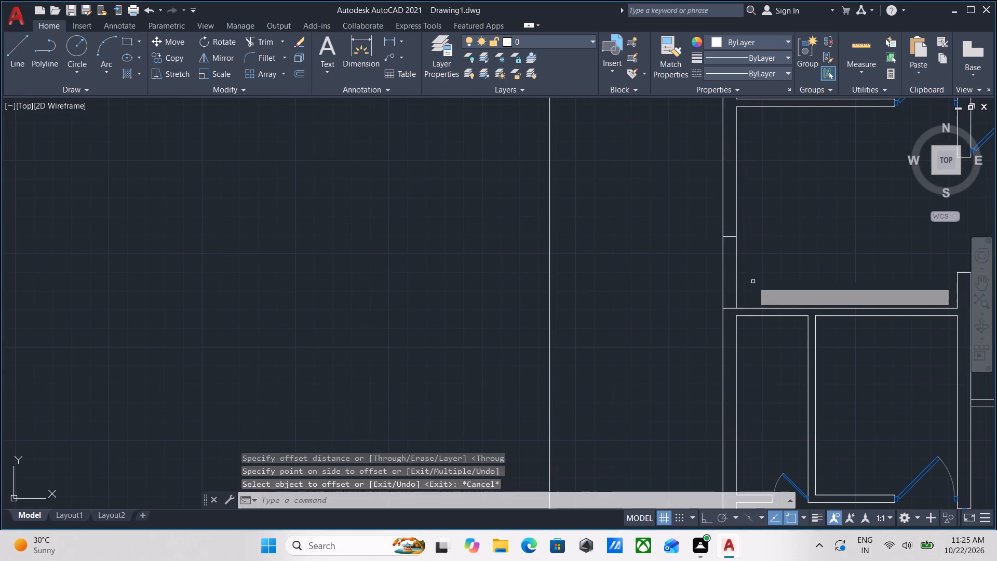
{"action": "left_click", "coordinate": [753, 282]}
{"action": "left_click", "coordinate": [670, 275]}
{"action": "key", "text": "Escape"}
Copy the tiny double-leaf door block from its jamb's lower outer corner to the open strip just outside the new 4' opening.
{"action": "scroll", "coordinate": [769, 274], "scroll_direction": "down", "scroll_amount": 2}
{"action": "middle_click_drag", "start_coordinate": [769, 274], "coordinate": [632, 328]}
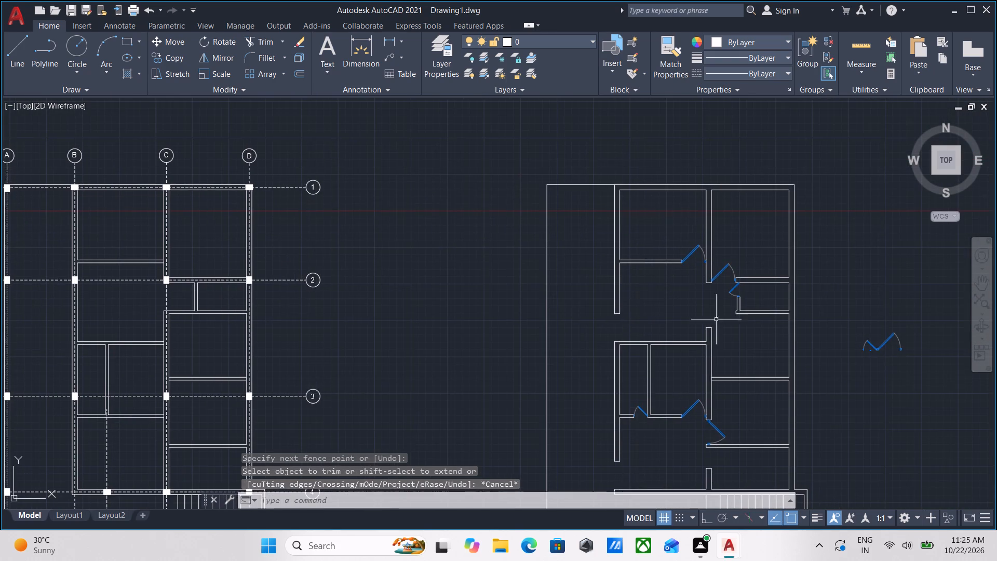
{"action": "middle_click_drag", "start_coordinate": [779, 329], "coordinate": [643, 329]}
{"action": "scroll", "coordinate": [759, 369], "scroll_direction": "up", "scroll_amount": 2}
{"action": "scroll", "coordinate": [723, 322], "scroll_direction": "up", "scroll_amount": 2}
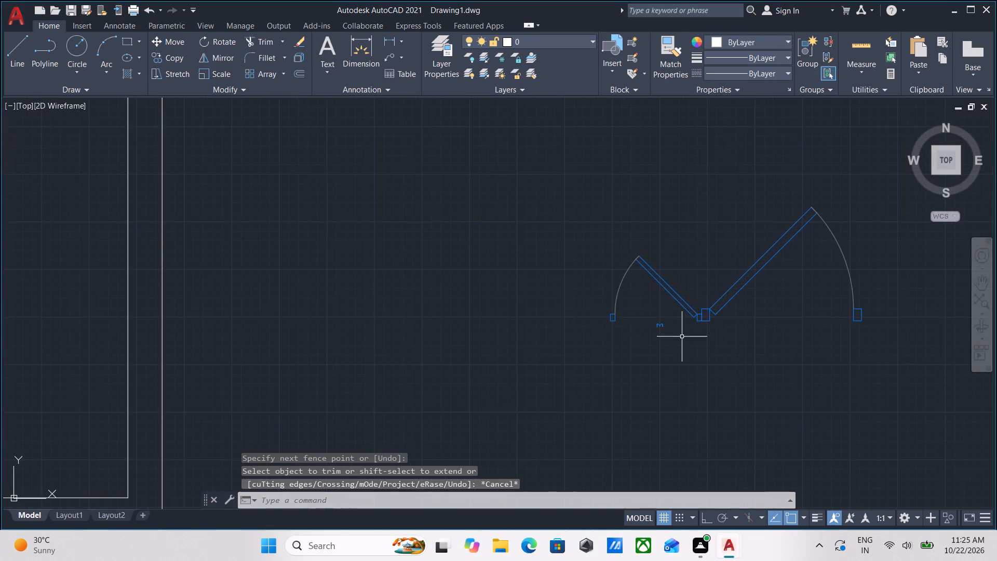
{"action": "scroll", "coordinate": [654, 351], "scroll_direction": "up", "scroll_amount": 2}
{"action": "left_click_drag", "start_coordinate": [689, 313], "coordinate": [688, 302]}
{"action": "left_click", "coordinate": [646, 266]}
{"action": "scroll", "coordinate": [659, 286], "scroll_direction": "up", "scroll_amount": 2}
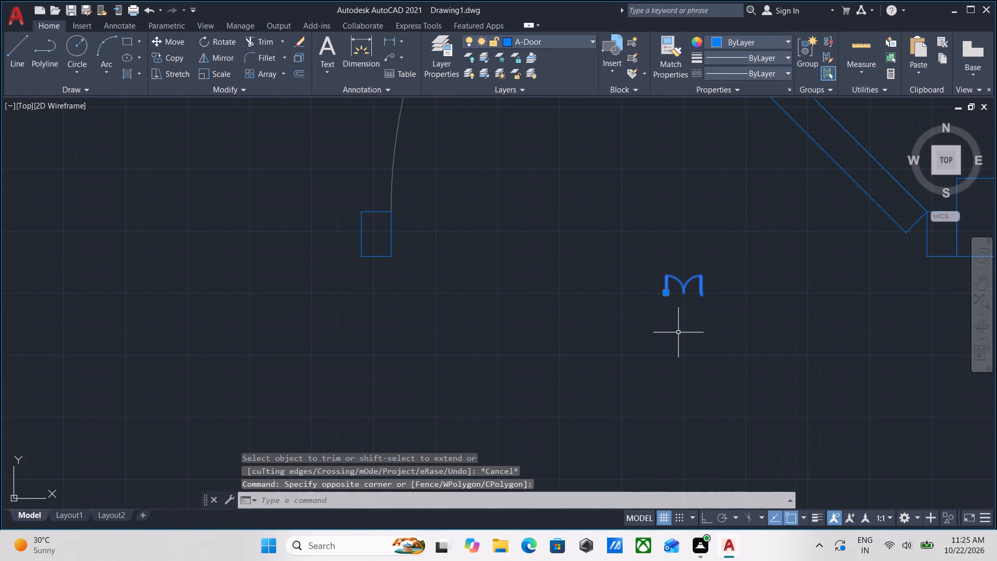
{"action": "key", "text": "c"}
{"action": "key", "text": "o"}
{"action": "key", "text": "Return"}
{"action": "scroll", "coordinate": [675, 353], "scroll_direction": "up", "scroll_amount": 2}
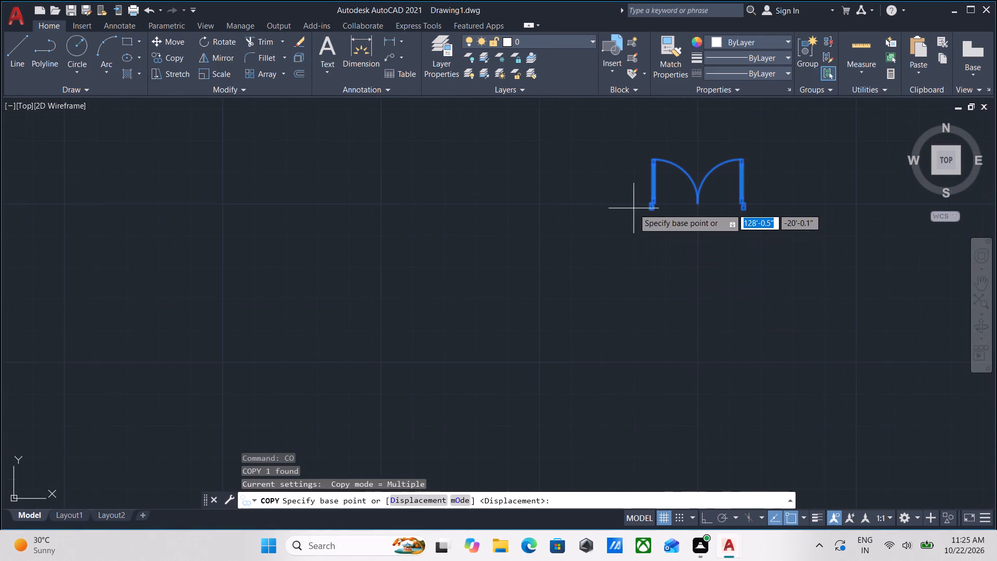
{"action": "scroll", "coordinate": [634, 208], "scroll_direction": "up", "scroll_amount": 3}
{"action": "left_click", "coordinate": [700, 212]}
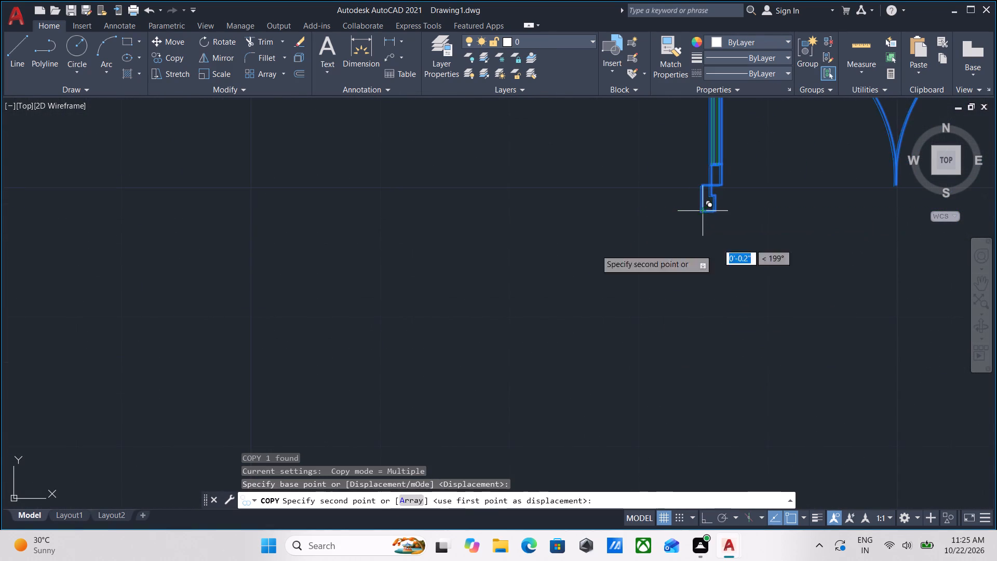
{"action": "scroll", "coordinate": [432, 334], "scroll_direction": "down", "scroll_amount": 2}
{"action": "middle_click_drag", "start_coordinate": [432, 334], "coordinate": [653, 252]}
{"action": "scroll", "coordinate": [483, 302], "scroll_direction": "down", "scroll_amount": 3}
{"action": "middle_click_drag", "start_coordinate": [473, 304], "coordinate": [926, 249]}
{"action": "scroll", "coordinate": [560, 298], "scroll_direction": "down", "scroll_amount": 3}
{"action": "middle_click_drag", "start_coordinate": [560, 298], "coordinate": [830, 286]}
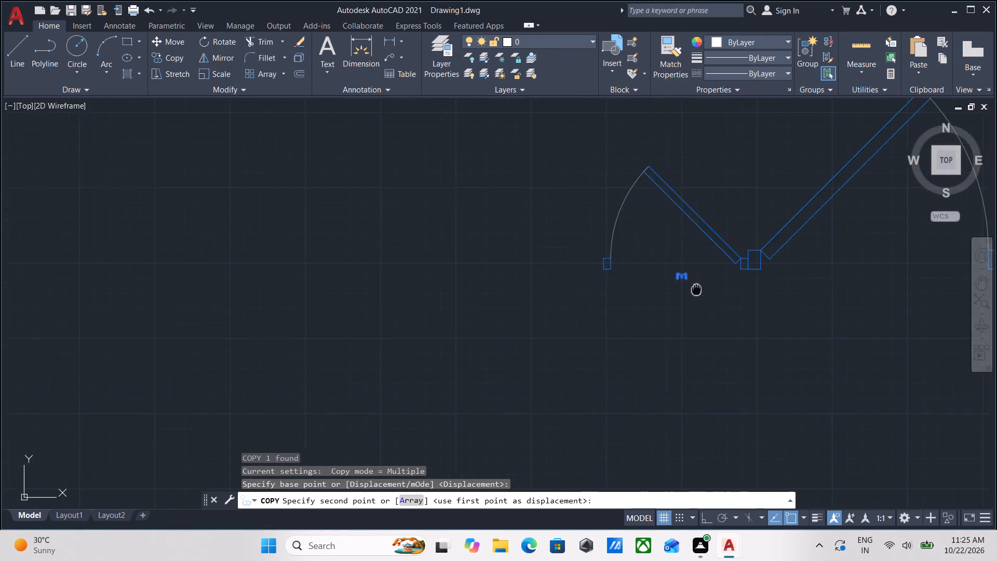
{"action": "middle_click_drag", "start_coordinate": [830, 286], "coordinate": [996, 256]}
{"action": "scroll", "coordinate": [577, 282], "scroll_direction": "down", "scroll_amount": 4}
{"action": "scroll", "coordinate": [429, 296], "scroll_direction": "down", "scroll_amount": 1}
{"action": "middle_click_drag", "start_coordinate": [429, 296], "coordinate": [939, 357]}
{"action": "middle_click_drag", "start_coordinate": [864, 288], "coordinate": [777, 303]}
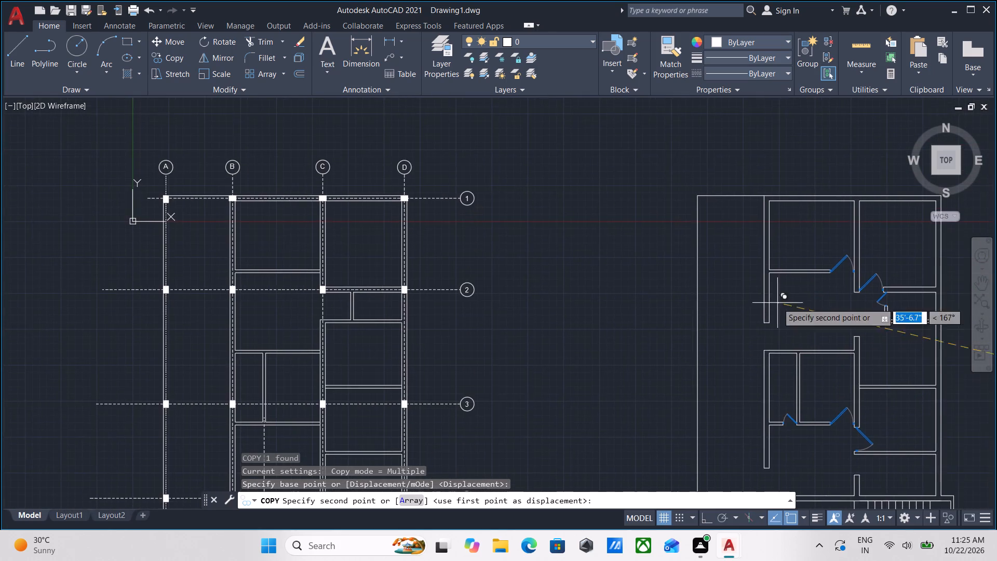
{"action": "scroll", "coordinate": [752, 333], "scroll_direction": "up", "scroll_amount": 3}
{"action": "left_click", "coordinate": [708, 310]}
{"action": "scroll", "coordinate": [734, 299], "scroll_direction": "up", "scroll_amount": 3}
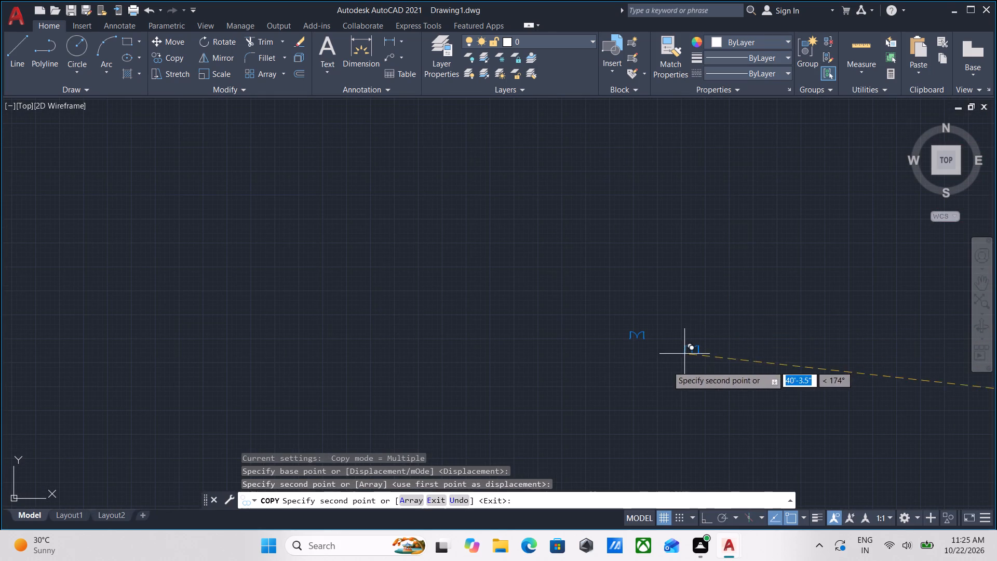
{"action": "key", "text": "Escape"}
Rotate the new double-leaf door copy to 270° about its right jamb so its leaves open toward the building.
{"action": "left_click", "coordinate": [661, 355]}
{"action": "left_click", "coordinate": [616, 312]}
{"action": "type", "text": "RO"}
{"action": "key", "text": "Return"}
{"action": "scroll", "coordinate": [624, 354], "scroll_direction": "up", "scroll_amount": 2}
{"action": "scroll", "coordinate": [669, 324], "scroll_direction": "up", "scroll_amount": 3}
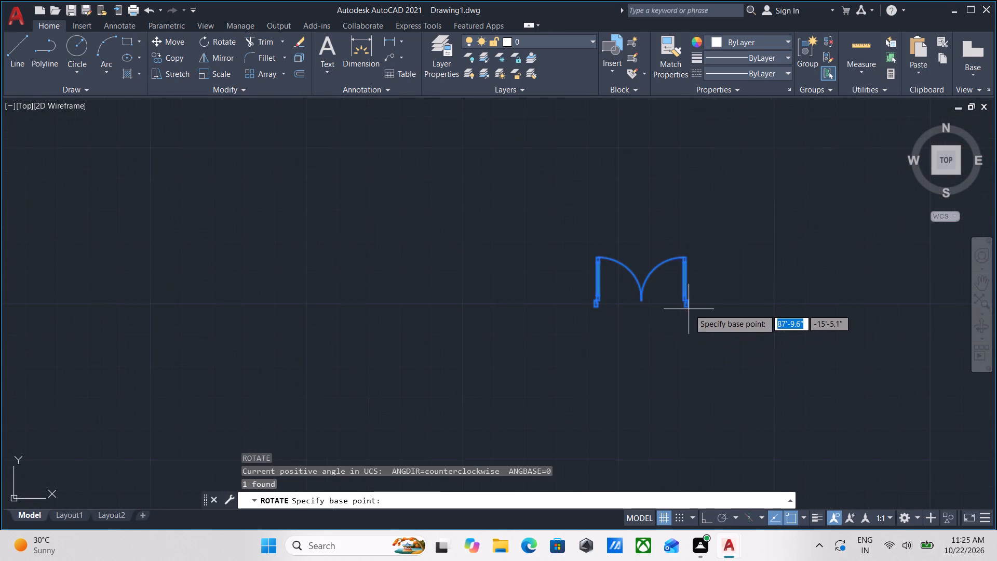
{"action": "scroll", "coordinate": [689, 308], "scroll_direction": "up", "scroll_amount": 2}
{"action": "left_click", "coordinate": [681, 306]}
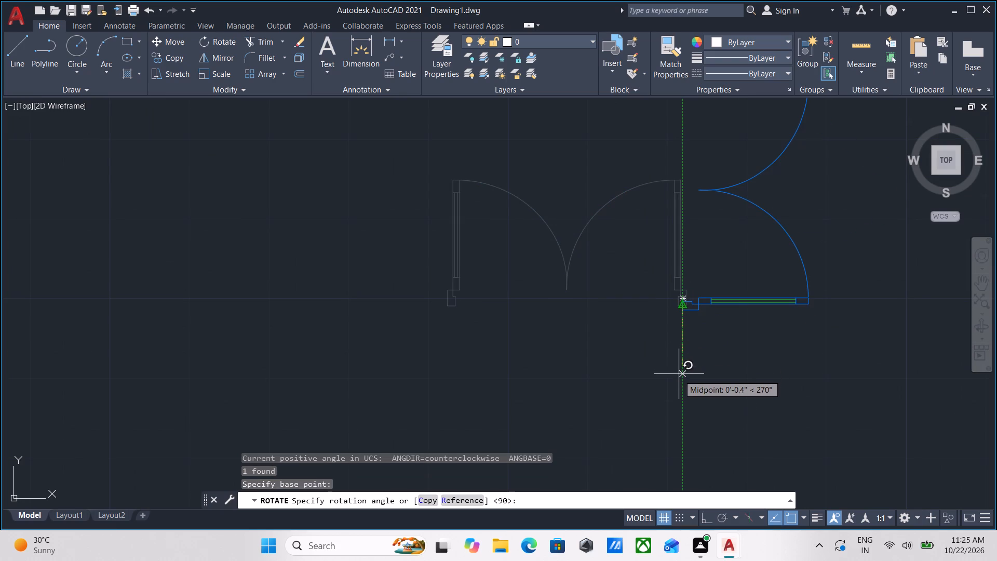
{"action": "key", "text": "F8"}
{"action": "middle_click_drag", "start_coordinate": [673, 409], "coordinate": [670, 350]}
{"action": "left_click", "coordinate": [670, 381]}
Scale the rotated double-leaf door from its upper jamb's outer corner, using the distance between both jambs' outer corners as reference, to 4'.
{"action": "middle_click_drag", "start_coordinate": [671, 300], "coordinate": [671, 458]}
{"action": "left_click_drag", "start_coordinate": [748, 432], "coordinate": [740, 423]}
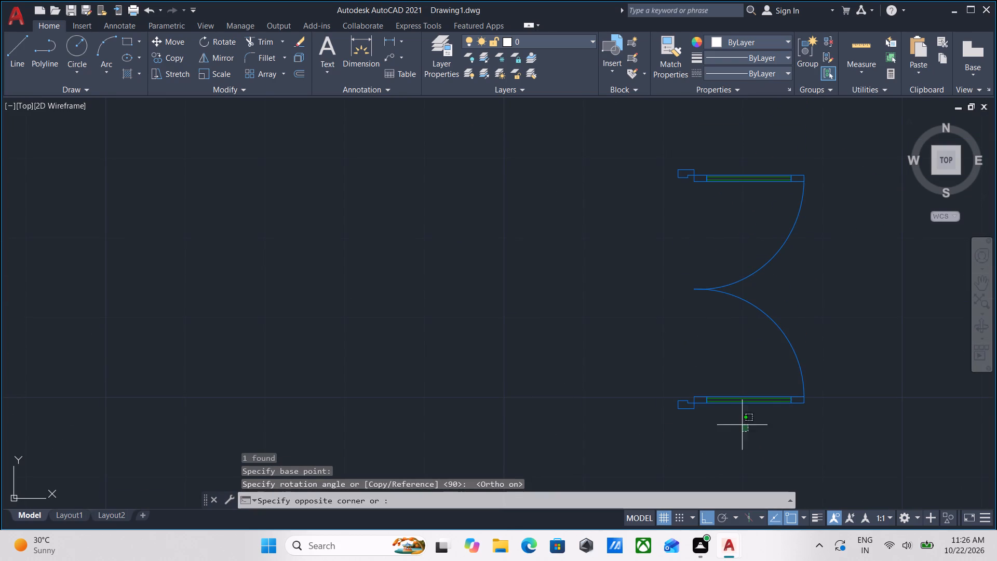
{"action": "left_click", "coordinate": [682, 310]}
{"action": "middle_click_drag", "start_coordinate": [679, 318], "coordinate": [687, 342]}
{"action": "scroll", "coordinate": [687, 342], "scroll_direction": "down", "scroll_amount": 1}
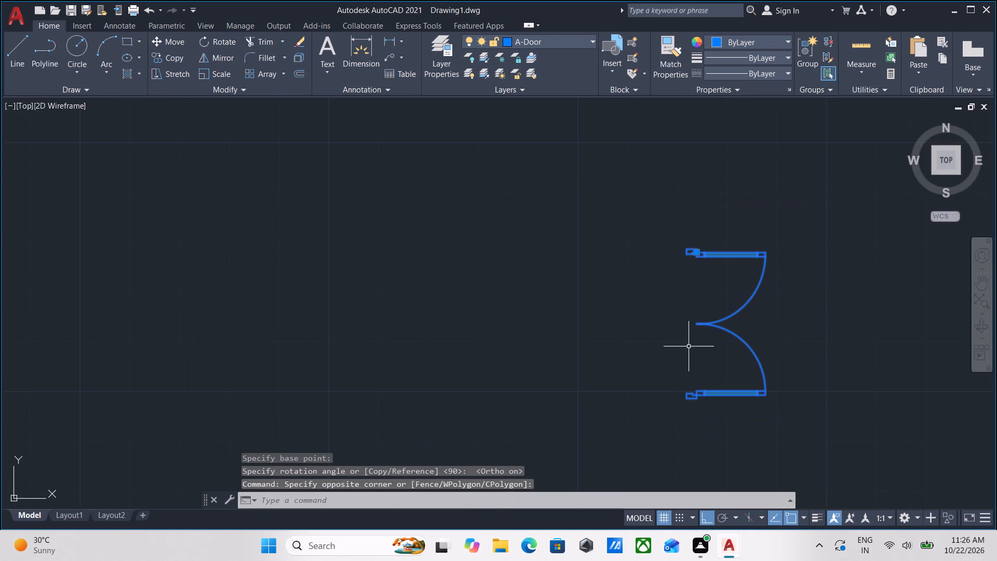
{"action": "type", "text": "SCAL"}
{"action": "key", "text": "e"}
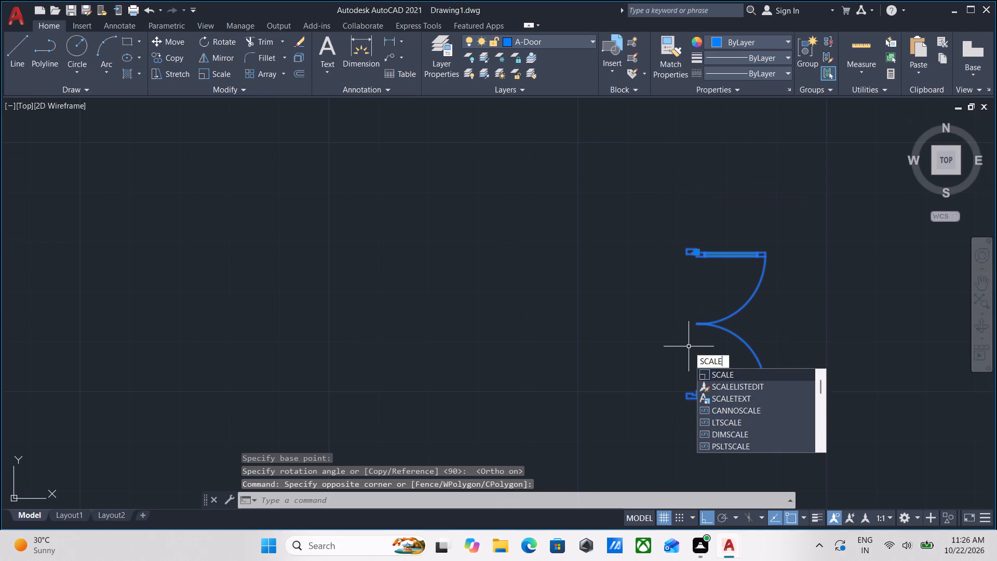
{"action": "key", "text": "Return"}
{"action": "scroll", "coordinate": [680, 290], "scroll_direction": "up", "scroll_amount": 3}
{"action": "middle_click_drag", "start_coordinate": [697, 239], "coordinate": [694, 316]}
{"action": "scroll", "coordinate": [694, 316], "scroll_direction": "up", "scroll_amount": 1}
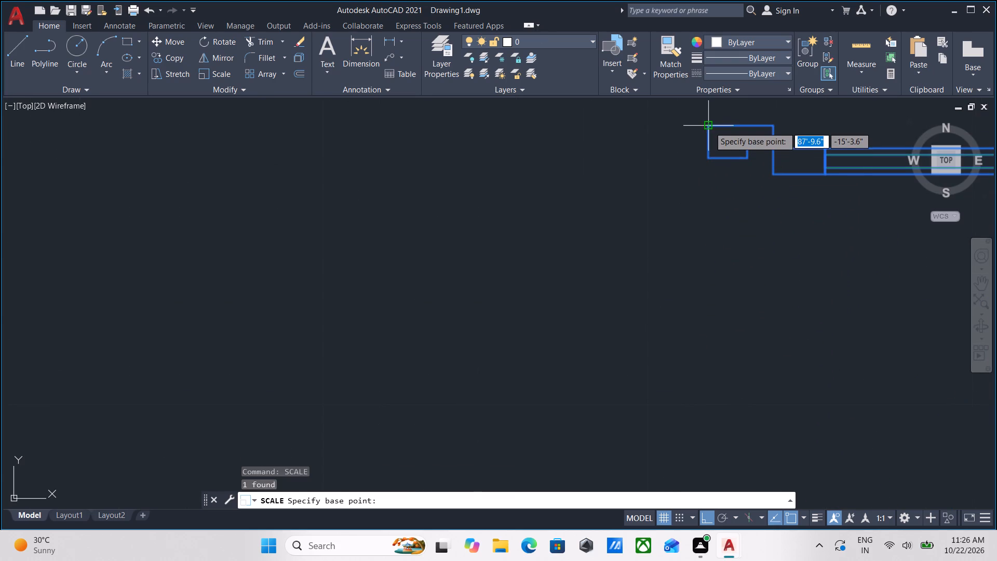
{"action": "left_click", "coordinate": [709, 127]}
{"action": "scroll", "coordinate": [722, 348], "scroll_direction": "down", "scroll_amount": 3}
{"action": "middle_click_drag", "start_coordinate": [722, 346], "coordinate": [714, 287]}
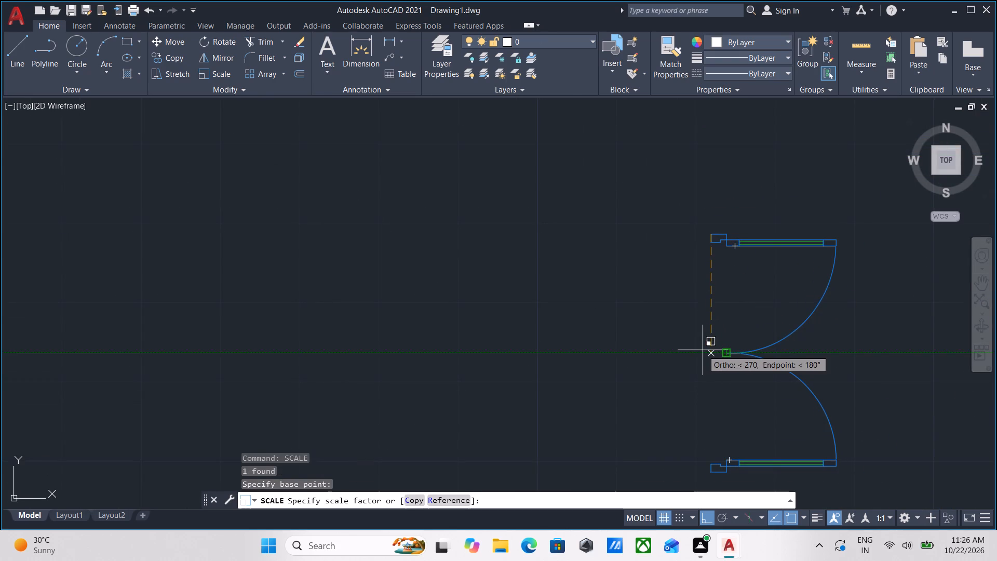
{"action": "key", "text": "r"}
{"action": "key", "text": "Return"}
{"action": "scroll", "coordinate": [715, 205], "scroll_direction": "up", "scroll_amount": 2}
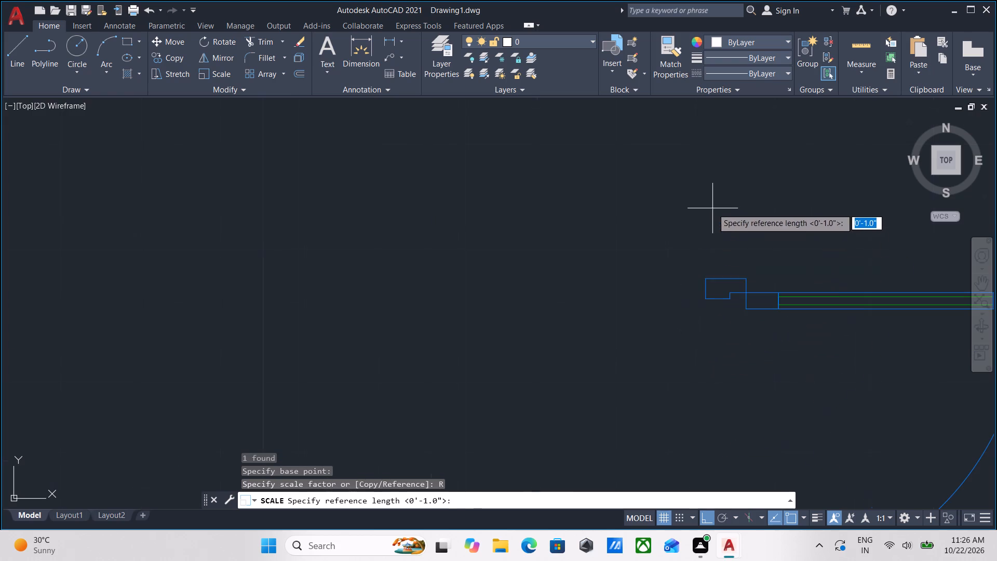
{"action": "left_click", "coordinate": [704, 279]}
{"action": "scroll", "coordinate": [694, 413], "scroll_direction": "down", "scroll_amount": 2}
{"action": "middle_click_drag", "start_coordinate": [694, 413], "coordinate": [668, 243]}
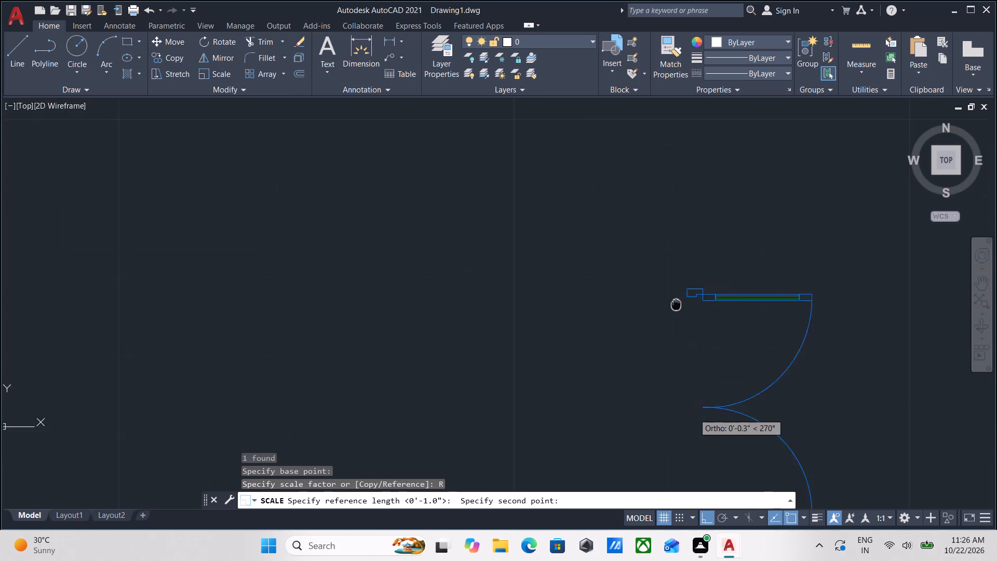
{"action": "middle_click_drag", "start_coordinate": [668, 243], "coordinate": [666, 169]}
{"action": "scroll", "coordinate": [664, 203], "scroll_direction": "down", "scroll_amount": 2}
{"action": "scroll", "coordinate": [671, 255], "scroll_direction": "up", "scroll_amount": 3}
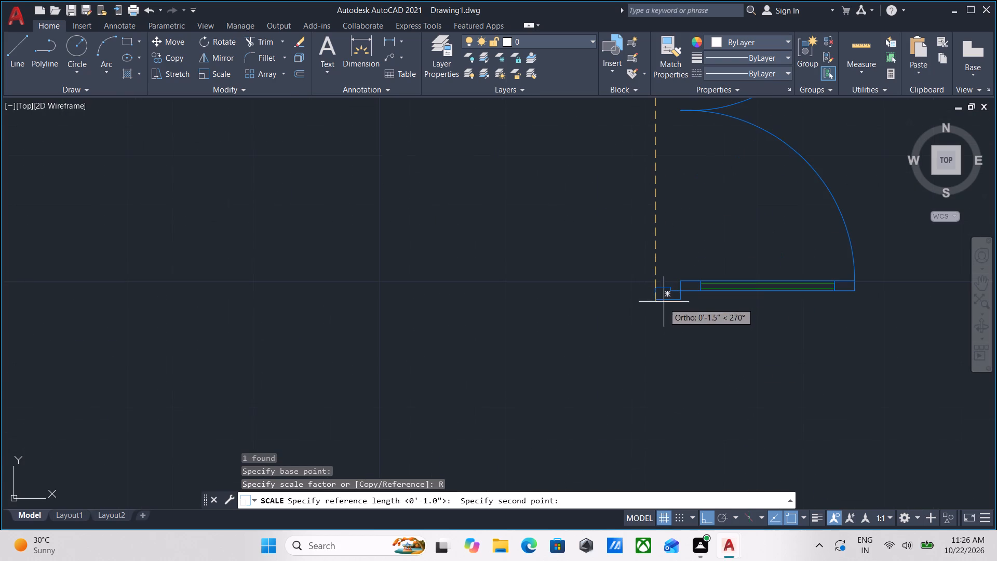
{"action": "scroll", "coordinate": [664, 298], "scroll_direction": "up", "scroll_amount": 2}
{"action": "left_click", "coordinate": [645, 300]}
{"action": "scroll", "coordinate": [647, 328], "scroll_direction": "down", "scroll_amount": 3}
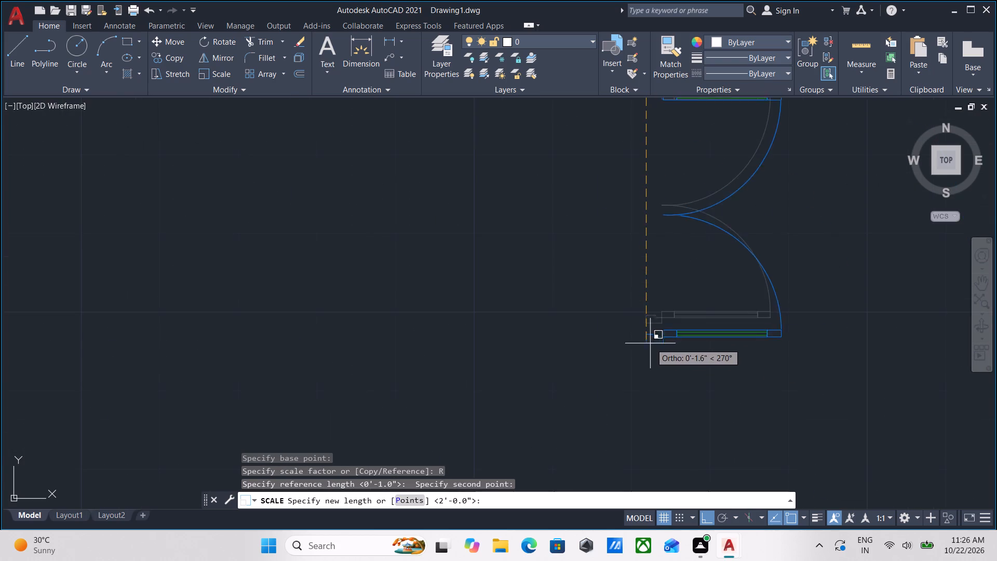
{"action": "scroll", "coordinate": [664, 373], "scroll_direction": "down", "scroll_amount": 2}
{"action": "middle_click_drag", "start_coordinate": [662, 372], "coordinate": [635, 288]}
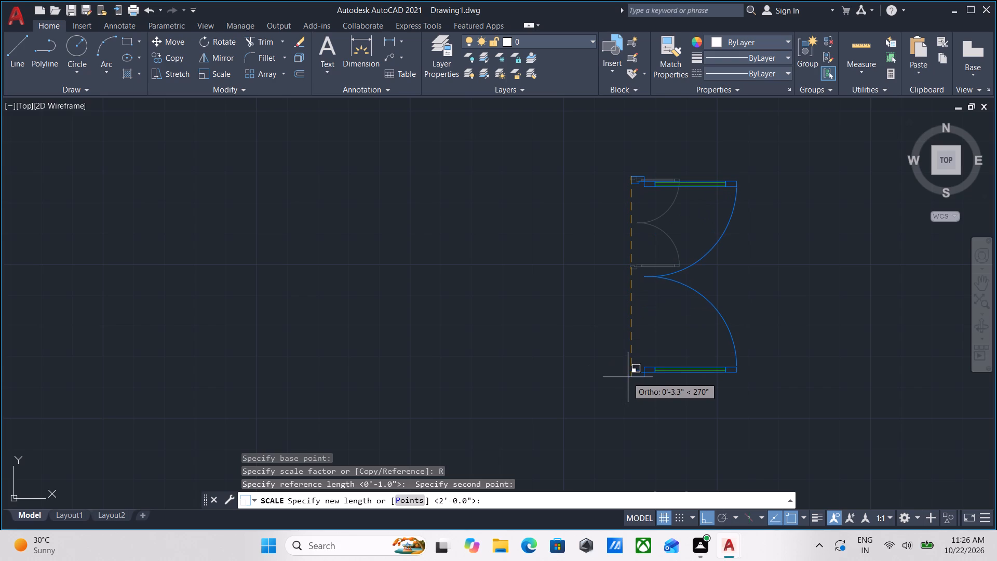
{"action": "key", "text": "4"}
{"action": "key", "text": "apostrophe"}
{"action": "key", "text": "Return"}
Move the scaled double-leaf door by its upper jamb's outer edge midpoint to the midpoint of the wall end above the 4' opening.
{"action": "scroll", "coordinate": [634, 373], "scroll_direction": "down", "scroll_amount": 5}
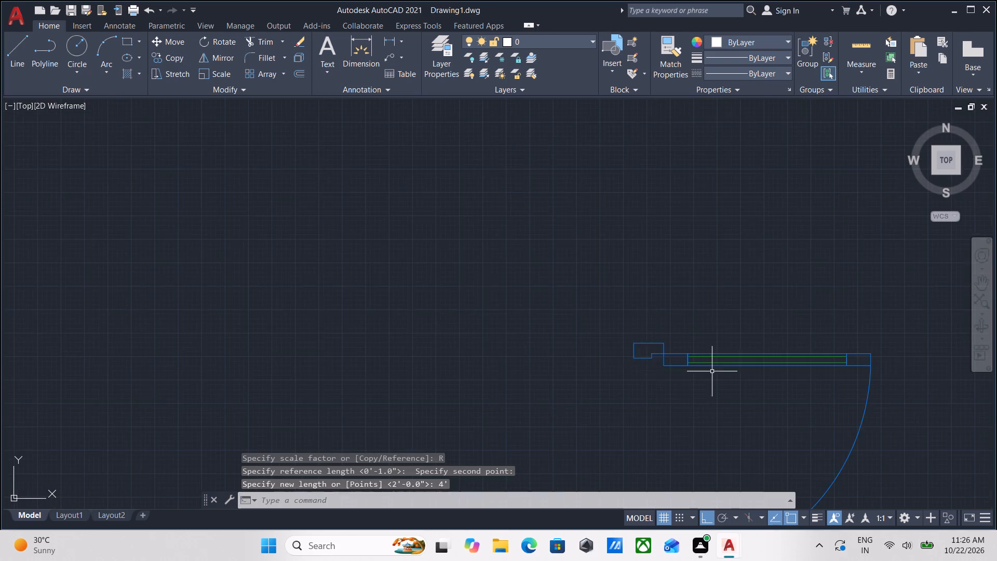
{"action": "scroll", "coordinate": [712, 371], "scroll_direction": "down", "scroll_amount": 1}
{"action": "middle_click_drag", "start_coordinate": [712, 371], "coordinate": [643, 196]}
{"action": "scroll", "coordinate": [637, 175], "scroll_direction": "up", "scroll_amount": 1}
{"action": "scroll", "coordinate": [639, 178], "scroll_direction": "down", "scroll_amount": 3}
{"action": "scroll", "coordinate": [710, 277], "scroll_direction": "down", "scroll_amount": 1}
{"action": "middle_click_drag", "start_coordinate": [710, 277], "coordinate": [695, 292]}
{"action": "scroll", "coordinate": [671, 287], "scroll_direction": "up", "scroll_amount": 1}
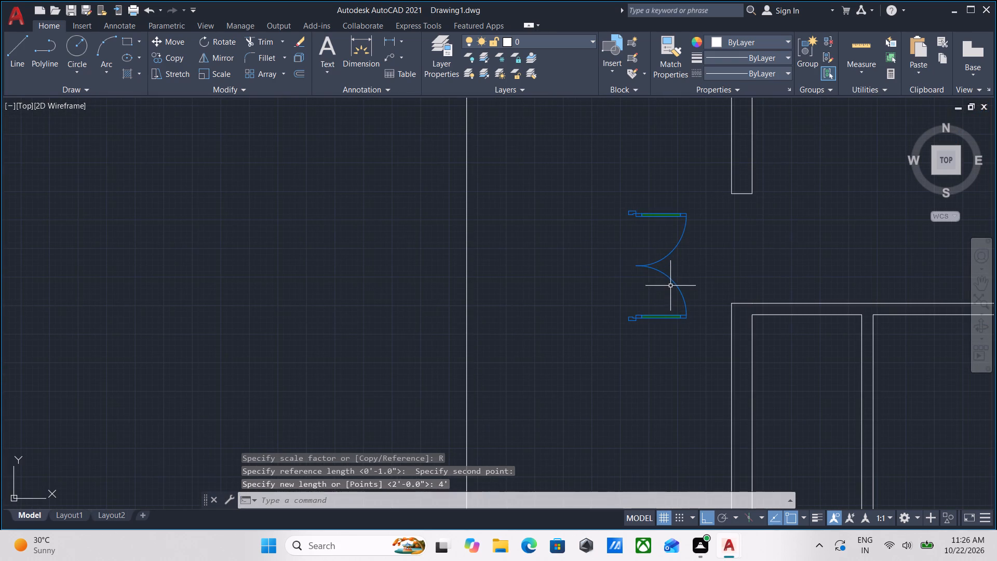
{"action": "left_click_drag", "start_coordinate": [685, 269], "coordinate": [669, 258]}
{"action": "left_click", "coordinate": [640, 229]}
{"action": "middle_click_drag", "start_coordinate": [680, 243], "coordinate": [683, 293]}
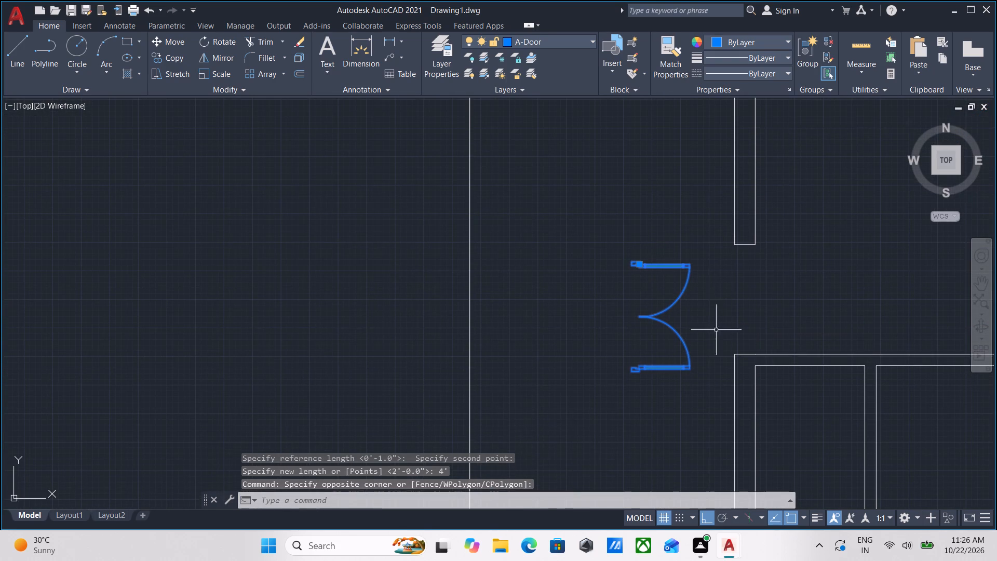
{"action": "scroll", "coordinate": [619, 287], "scroll_direction": "up", "scroll_amount": 1}
{"action": "middle_click_drag", "start_coordinate": [622, 277], "coordinate": [622, 299]}
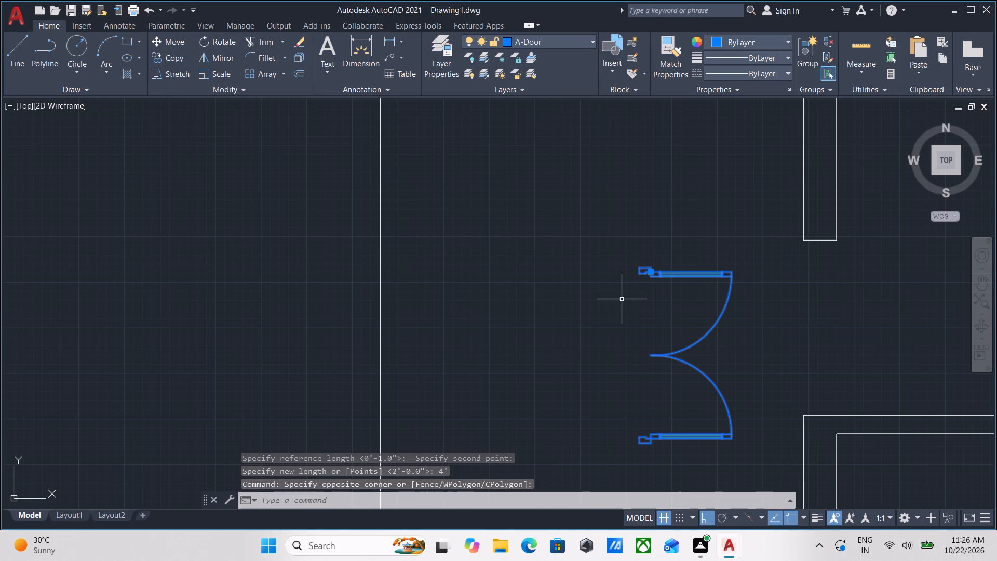
{"action": "key", "text": "m"}
{"action": "key", "text": "Return"}
{"action": "scroll", "coordinate": [658, 238], "scroll_direction": "up", "scroll_amount": 2}
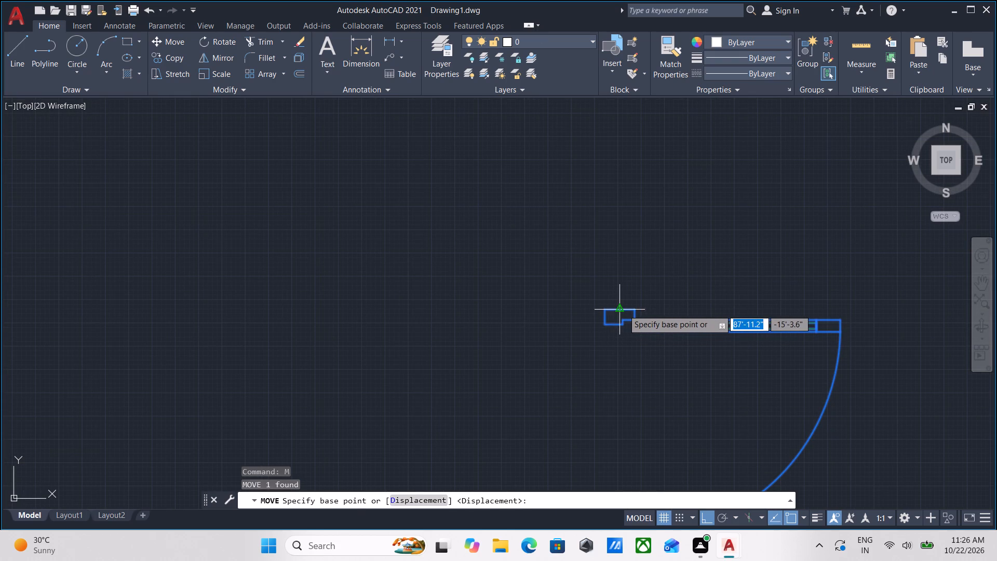
{"action": "left_click", "coordinate": [623, 310]}
{"action": "middle_click_drag", "start_coordinate": [844, 308], "coordinate": [596, 286]}
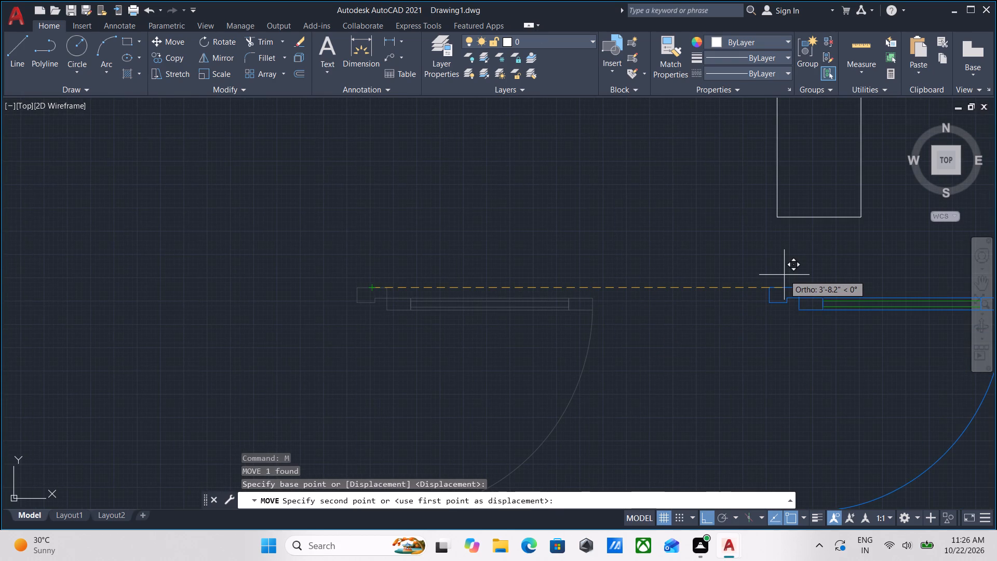
{"action": "key", "text": "F8"}
{"action": "middle_click_drag", "start_coordinate": [800, 243], "coordinate": [790, 266]}
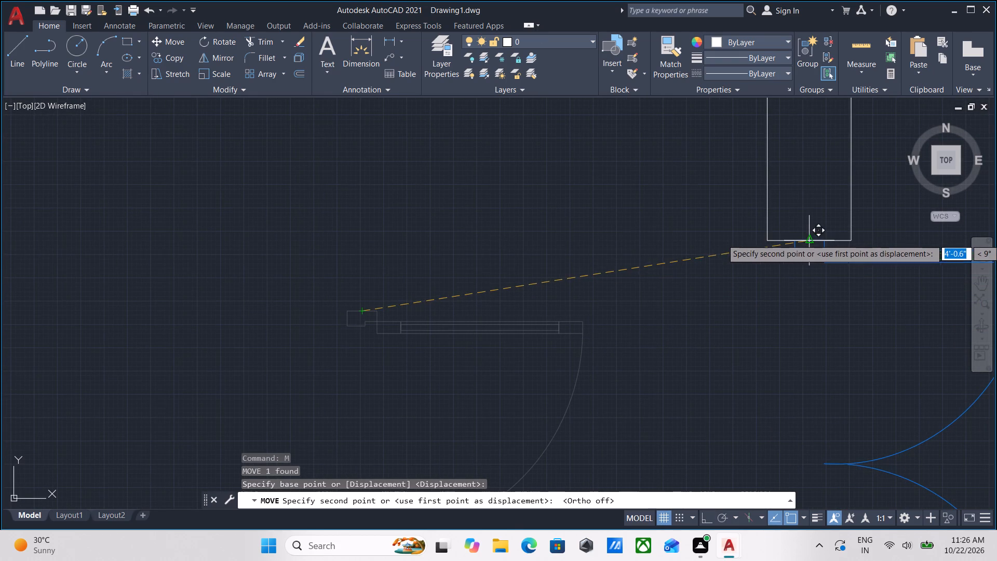
{"action": "left_click", "coordinate": [808, 239]}
Copy the fitted double-leaf door straight down about 21'-1" into the outer wall opening just above the grid 4 wall.
{"action": "scroll", "coordinate": [808, 239], "scroll_direction": "down", "scroll_amount": 2}
{"action": "middle_click_drag", "start_coordinate": [808, 239], "coordinate": [805, 185]}
{"action": "middle_click_drag", "start_coordinate": [827, 272], "coordinate": [788, 264]}
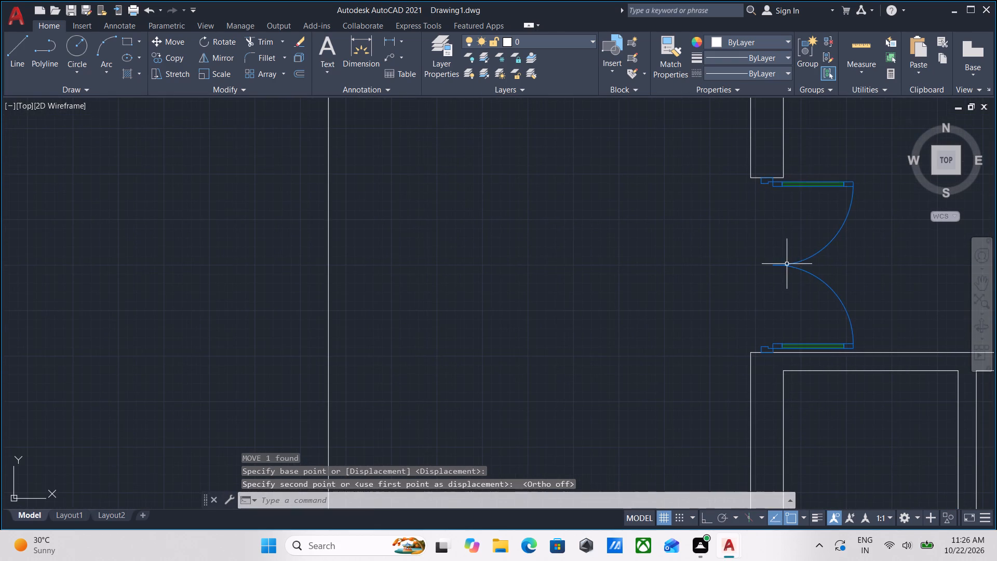
{"action": "middle_click", "coordinate": [706, 192]}
{"action": "scroll", "coordinate": [703, 190], "scroll_direction": "down", "scroll_amount": 1}
{"action": "scroll", "coordinate": [770, 245], "scroll_direction": "down", "scroll_amount": 1}
{"action": "scroll", "coordinate": [789, 234], "scroll_direction": "up", "scroll_amount": 1}
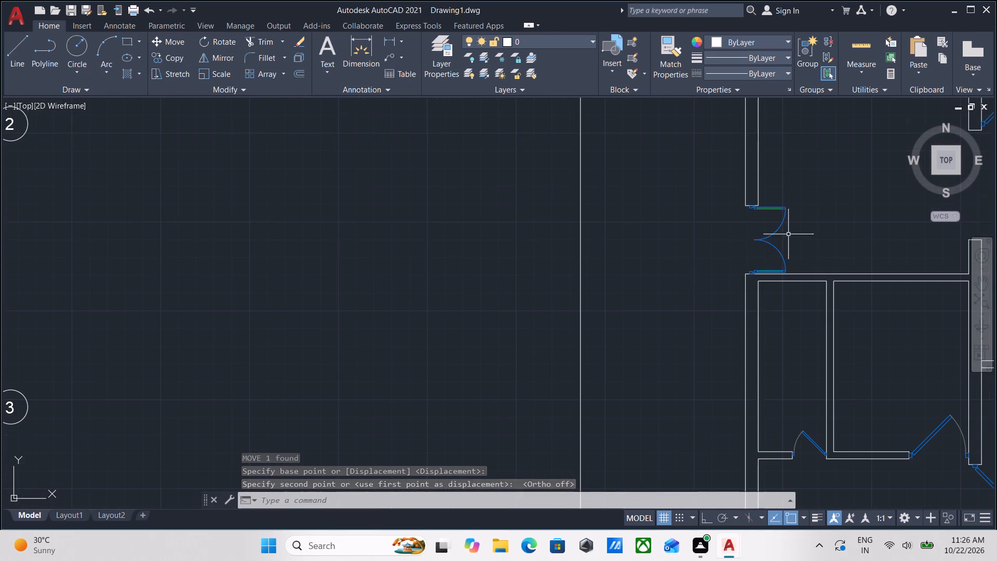
{"action": "scroll", "coordinate": [789, 234], "scroll_direction": "up", "scroll_amount": 1}
{"action": "left_click", "coordinate": [787, 238]}
{"action": "left_click", "coordinate": [739, 226]}
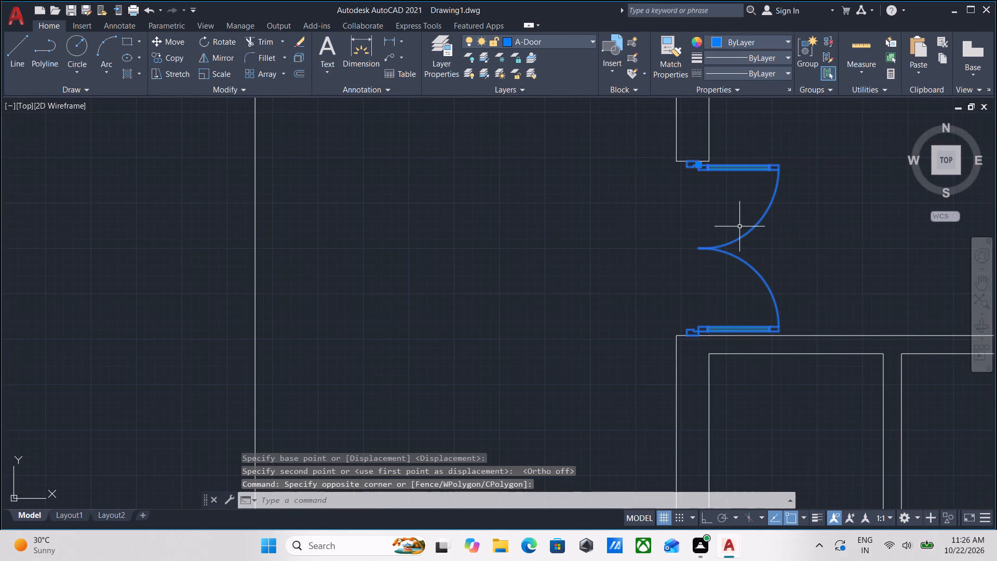
{"action": "type", "text": "CO"}
{"action": "key", "text": "Return"}
{"action": "scroll", "coordinate": [691, 178], "scroll_direction": "up", "scroll_amount": 3}
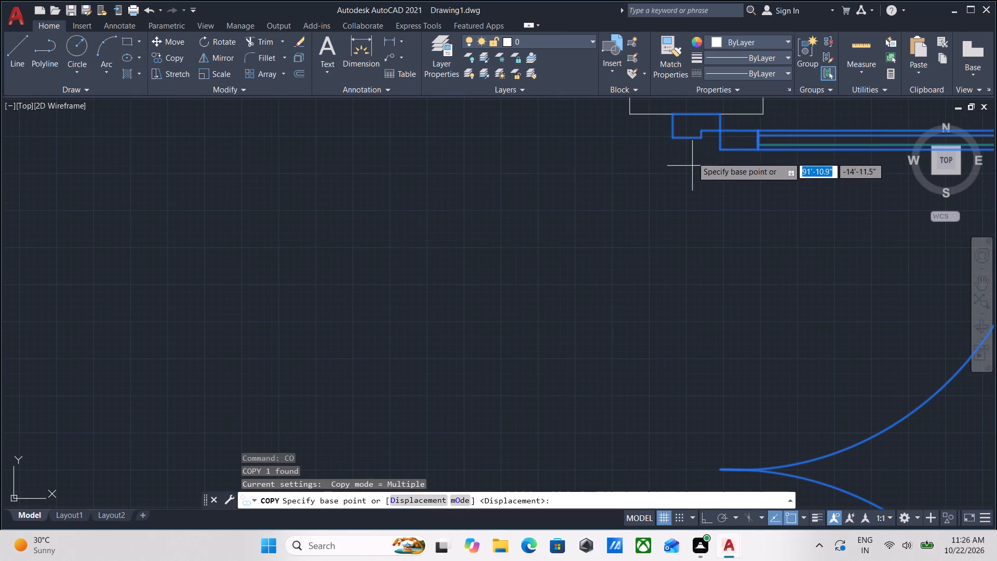
{"action": "left_click", "coordinate": [696, 112]}
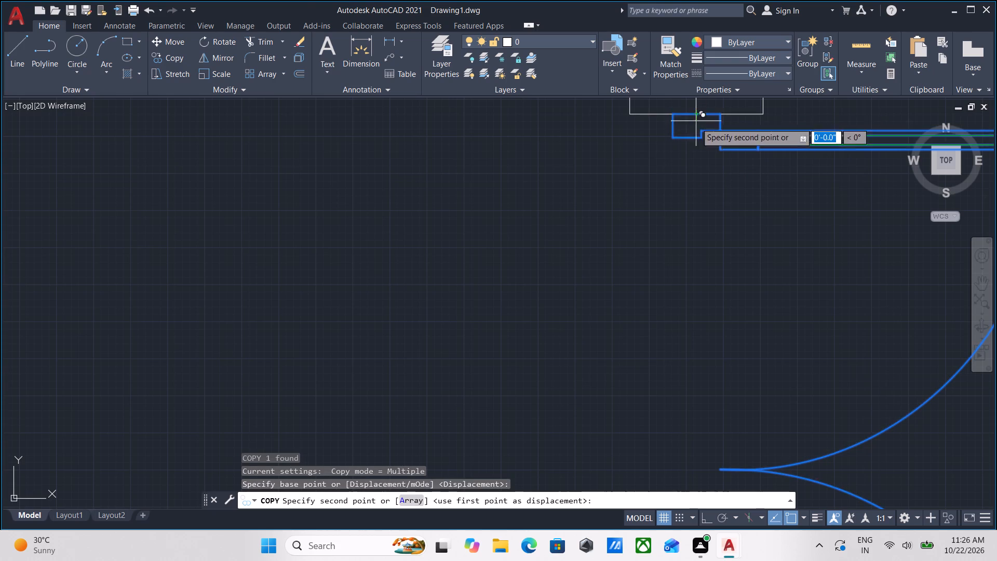
{"action": "scroll", "coordinate": [687, 270], "scroll_direction": "down", "scroll_amount": 1}
{"action": "middle_click_drag", "start_coordinate": [685, 270], "coordinate": [706, 165]}
{"action": "key", "text": "F8"}
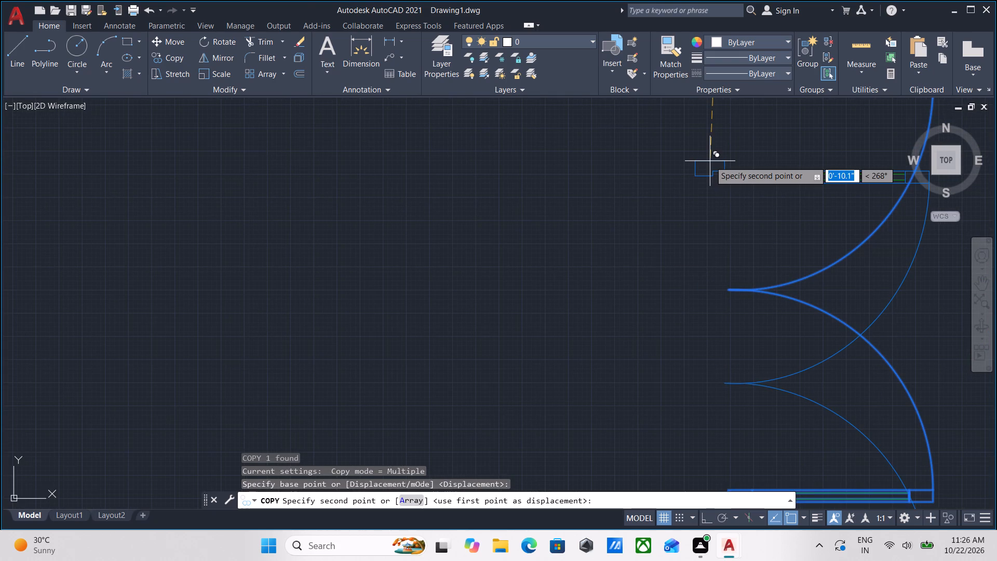
{"action": "scroll", "coordinate": [725, 217], "scroll_direction": "down", "scroll_amount": 1}
{"action": "middle_click_drag", "start_coordinate": [725, 217], "coordinate": [728, 136]}
{"action": "middle_click_drag", "start_coordinate": [729, 308], "coordinate": [712, 247]}
{"action": "scroll", "coordinate": [712, 247], "scroll_direction": "down", "scroll_amount": 1}
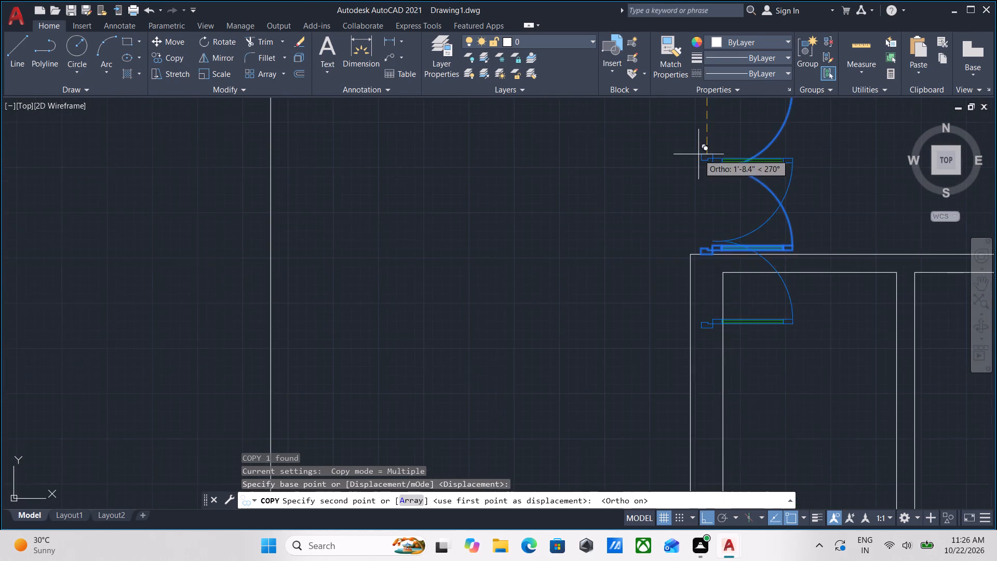
{"action": "scroll", "coordinate": [698, 154], "scroll_direction": "down", "scroll_amount": 1}
{"action": "scroll", "coordinate": [702, 275], "scroll_direction": "down", "scroll_amount": 1}
{"action": "middle_click_drag", "start_coordinate": [702, 275], "coordinate": [726, 120]}
{"action": "middle_click_drag", "start_coordinate": [736, 279], "coordinate": [743, 186]}
{"action": "scroll", "coordinate": [739, 282], "scroll_direction": "up", "scroll_amount": 2}
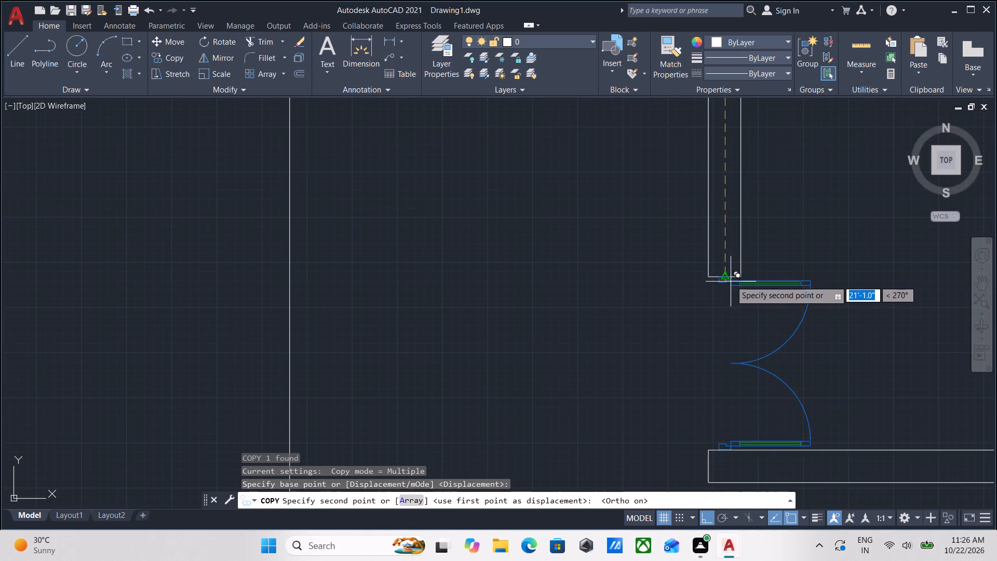
{"action": "left_click", "coordinate": [727, 278]}
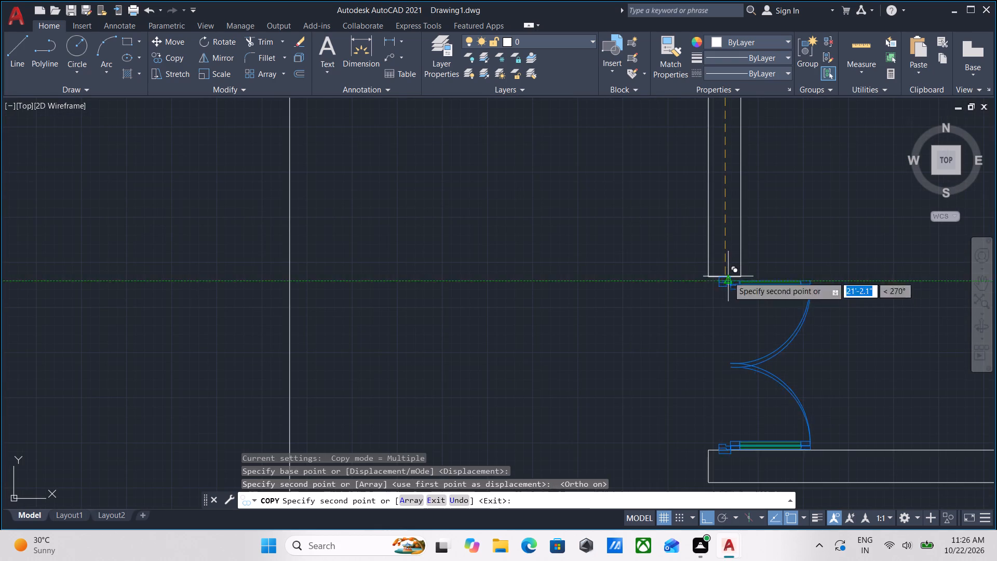
{"action": "scroll", "coordinate": [733, 236], "scroll_direction": "down", "scroll_amount": 2}
{"action": "middle_click_drag", "start_coordinate": [733, 236], "coordinate": [720, 276]}
{"action": "key", "text": "Escape"}
Examine the double-leaf door in the lower opening and check the doors and remaining openings across the floor plan.
{"action": "scroll", "coordinate": [726, 277], "scroll_direction": "down", "scroll_amount": 1}
{"action": "middle_click_drag", "start_coordinate": [726, 277], "coordinate": [726, 315]}
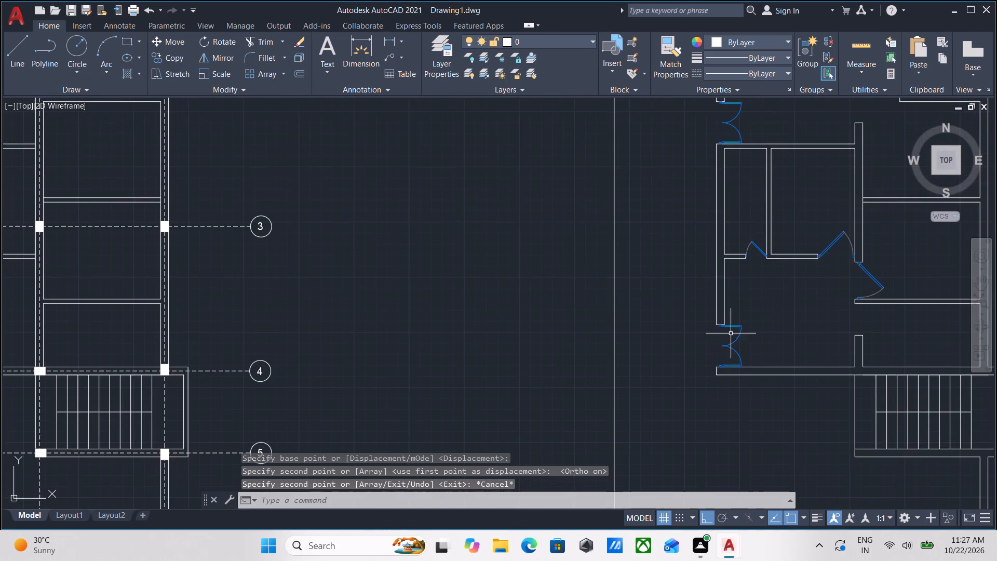
{"action": "scroll", "coordinate": [743, 369], "scroll_direction": "up", "scroll_amount": 3}
{"action": "scroll", "coordinate": [695, 310], "scroll_direction": "up", "scroll_amount": 2}
{"action": "scroll", "coordinate": [694, 279], "scroll_direction": "down", "scroll_amount": 1}
{"action": "middle_click_drag", "start_coordinate": [694, 279], "coordinate": [703, 324]}
{"action": "scroll", "coordinate": [703, 326], "scroll_direction": "down", "scroll_amount": 2}
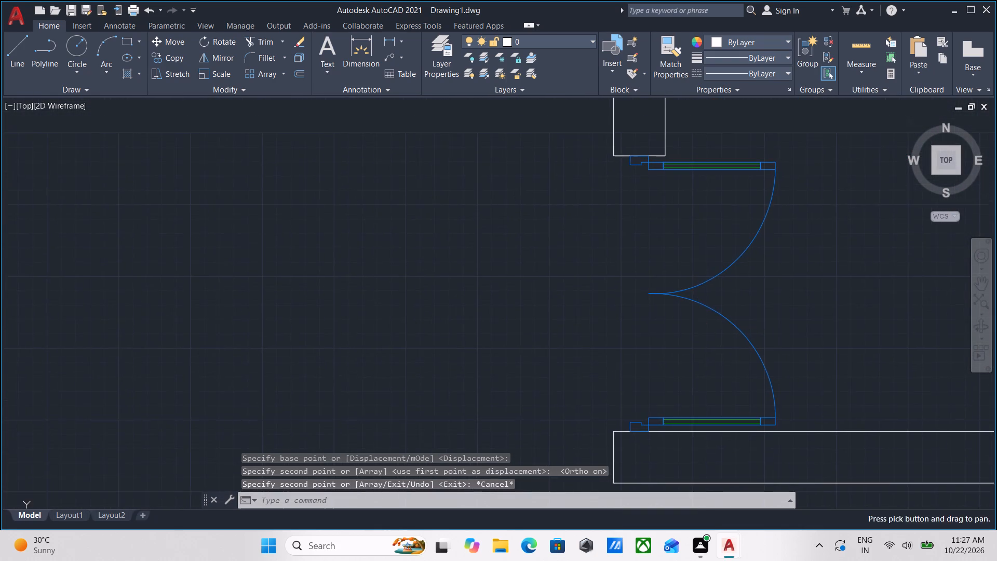
{"action": "scroll", "coordinate": [703, 326], "scroll_direction": "down", "scroll_amount": 1}
{"action": "middle_click_drag", "start_coordinate": [703, 326], "coordinate": [697, 340]}
{"action": "middle_click_drag", "start_coordinate": [749, 268], "coordinate": [634, 348]}
{"action": "scroll", "coordinate": [636, 343], "scroll_direction": "down", "scroll_amount": 2}
{"action": "middle_click_drag", "start_coordinate": [636, 343], "coordinate": [657, 317]}
{"action": "scroll", "coordinate": [657, 317], "scroll_direction": "down", "scroll_amount": 1}
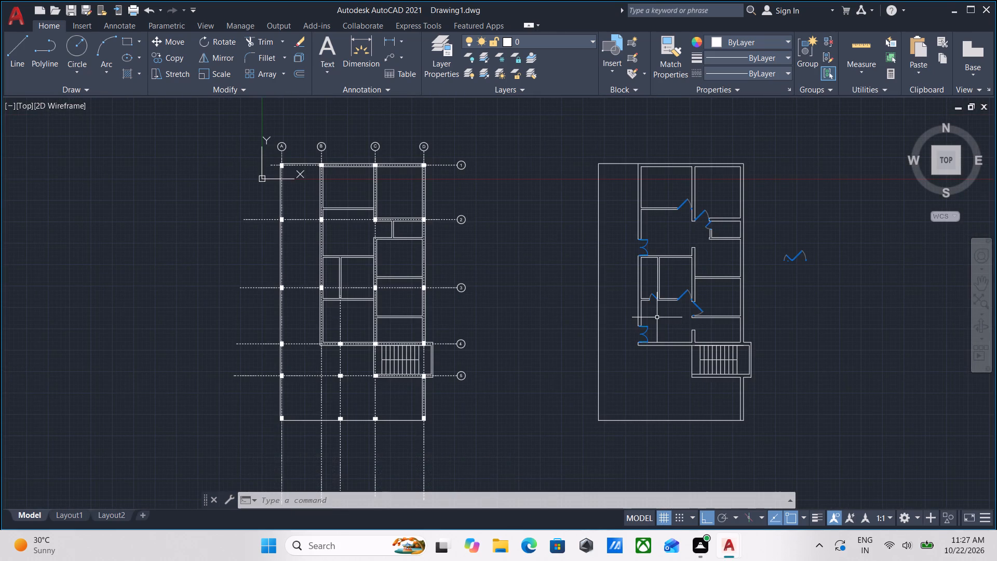
{"action": "scroll", "coordinate": [648, 356], "scroll_direction": "up", "scroll_amount": 2}
{"action": "middle_click_drag", "start_coordinate": [664, 327], "coordinate": [585, 350]}
{"action": "scroll", "coordinate": [585, 345], "scroll_direction": "down", "scroll_amount": 2}
{"action": "middle_click_drag", "start_coordinate": [585, 345], "coordinate": [528, 371]}
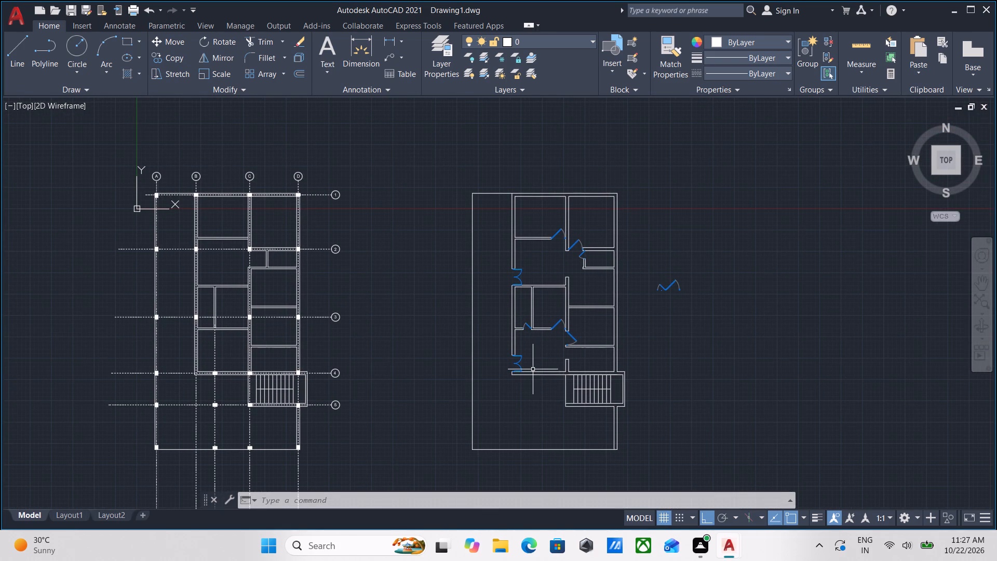
{"action": "scroll", "coordinate": [572, 335], "scroll_direction": "up", "scroll_amount": 1}
{"action": "middle_click_drag", "start_coordinate": [571, 332], "coordinate": [563, 388]}
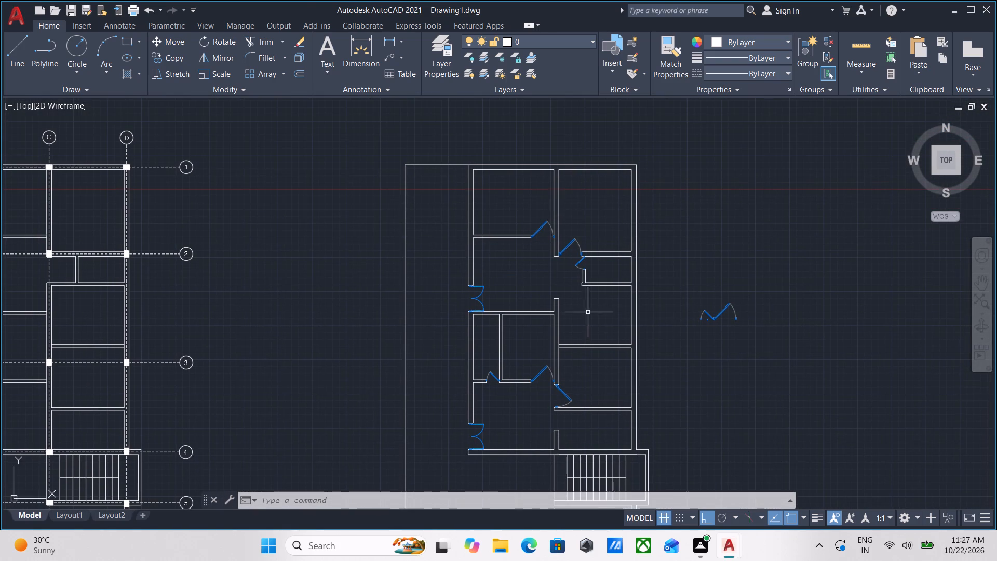
{"action": "scroll", "coordinate": [588, 312], "scroll_direction": "up", "scroll_amount": 1}
{"action": "middle_click_drag", "start_coordinate": [588, 311], "coordinate": [590, 322]}
{"action": "scroll", "coordinate": [590, 322], "scroll_direction": "down", "scroll_amount": 1}
{"action": "scroll", "coordinate": [533, 272], "scroll_direction": "down", "scroll_amount": 1}
{"action": "middle_click_drag", "start_coordinate": [533, 272], "coordinate": [531, 324]}
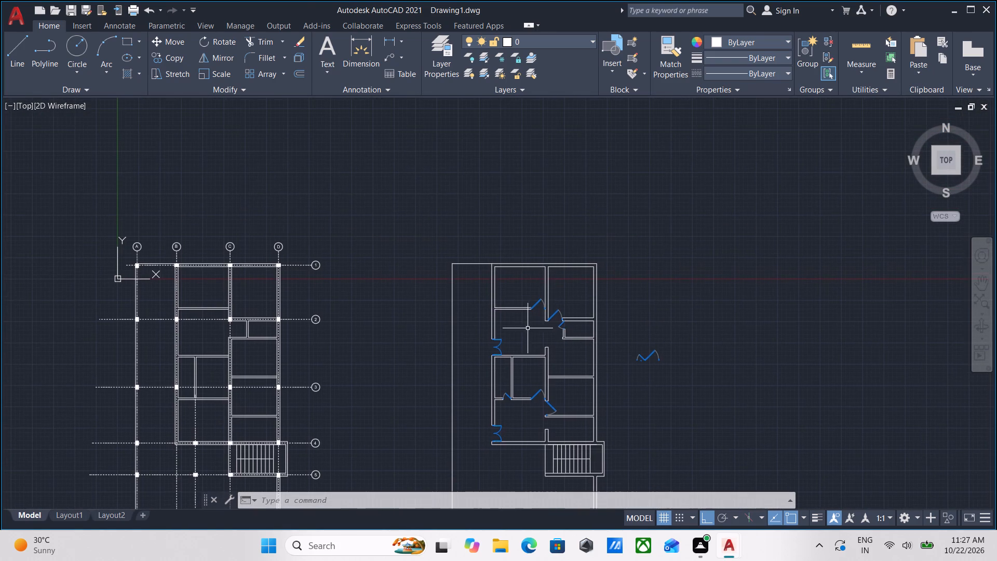
{"action": "scroll", "coordinate": [523, 300], "scroll_direction": "up", "scroll_amount": 2}
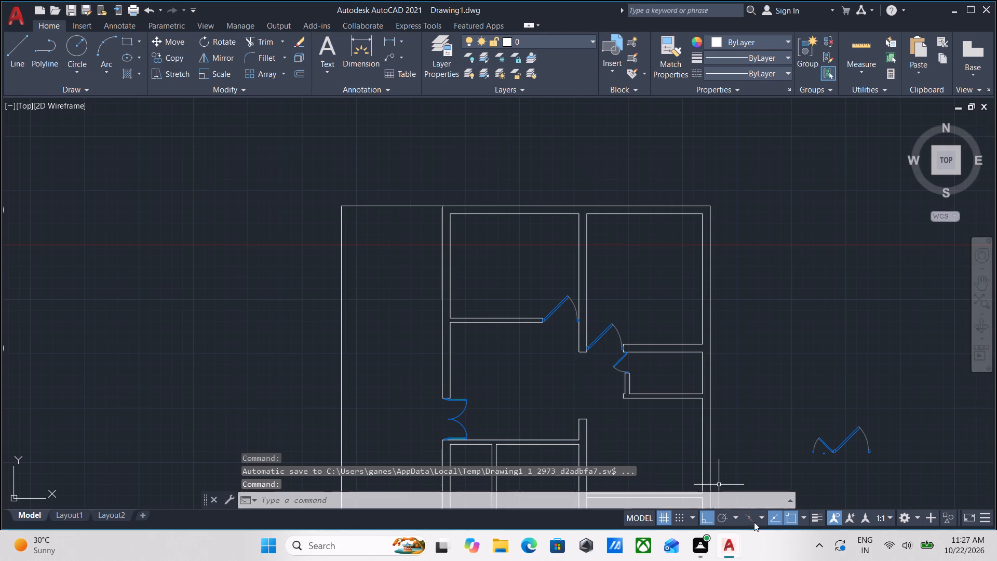
Switch to the Autocad Blocks drawing and look through its Doors, Windows, & Curtains section for suitable plan symbols.
{"action": "left_click", "coordinate": [773, 479]}
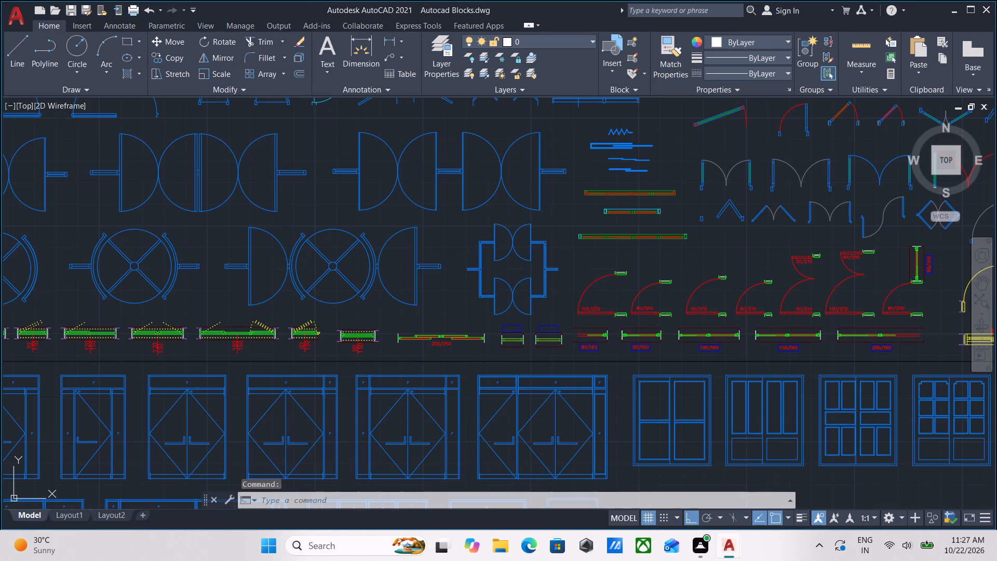
{"action": "scroll", "coordinate": [648, 300], "scroll_direction": "down", "scroll_amount": 2}
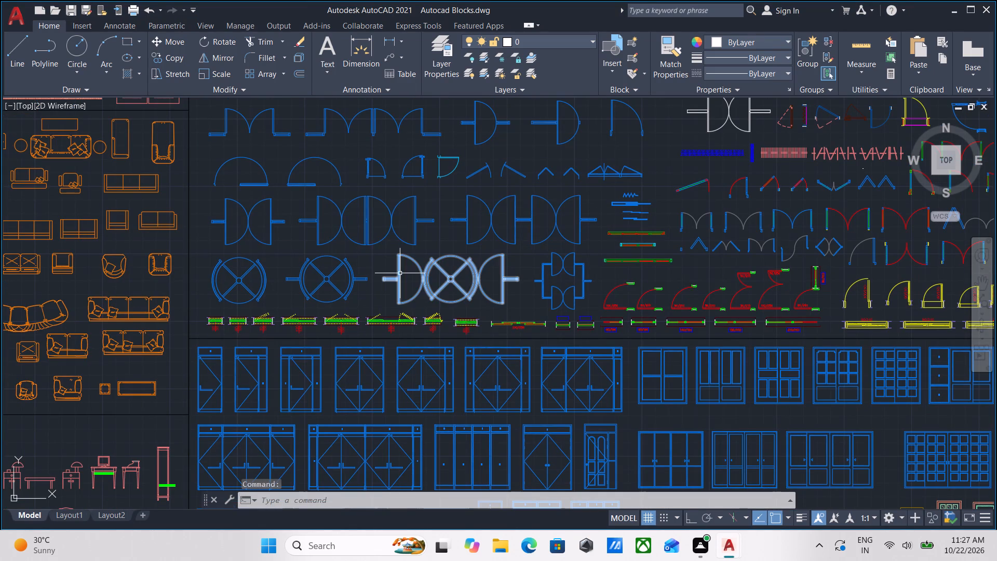
{"action": "scroll", "coordinate": [505, 223], "scroll_direction": "down", "scroll_amount": 1}
{"action": "scroll", "coordinate": [642, 291], "scroll_direction": "up", "scroll_amount": 2}
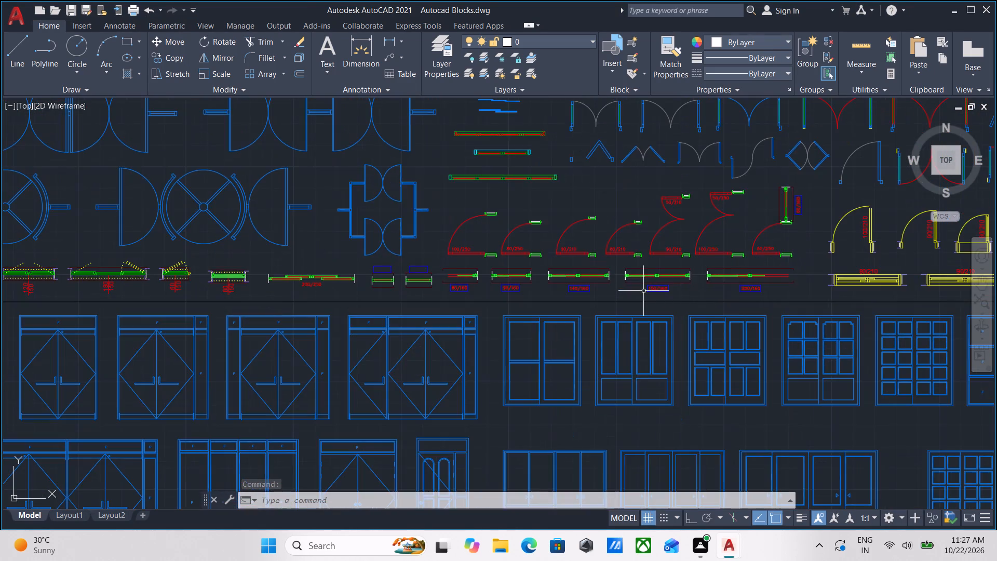
{"action": "middle_click_drag", "start_coordinate": [643, 291], "coordinate": [388, 272]}
{"action": "scroll", "coordinate": [425, 313], "scroll_direction": "down", "scroll_amount": 2}
{"action": "middle_click_drag", "start_coordinate": [425, 313], "coordinate": [282, 326]}
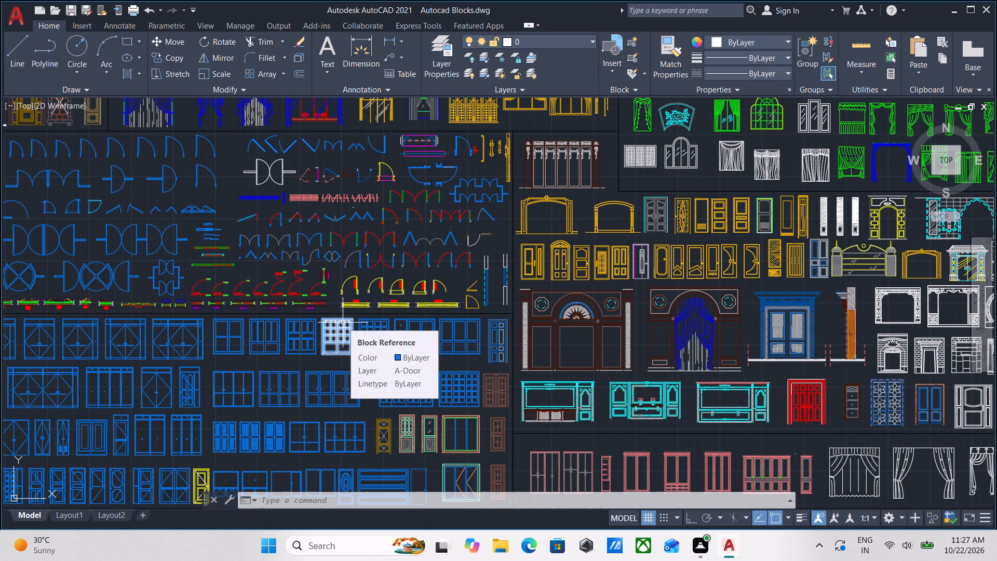
{"action": "scroll", "coordinate": [336, 363], "scroll_direction": "up", "scroll_amount": 2}
{"action": "scroll", "coordinate": [403, 338], "scroll_direction": "down", "scroll_amount": 3}
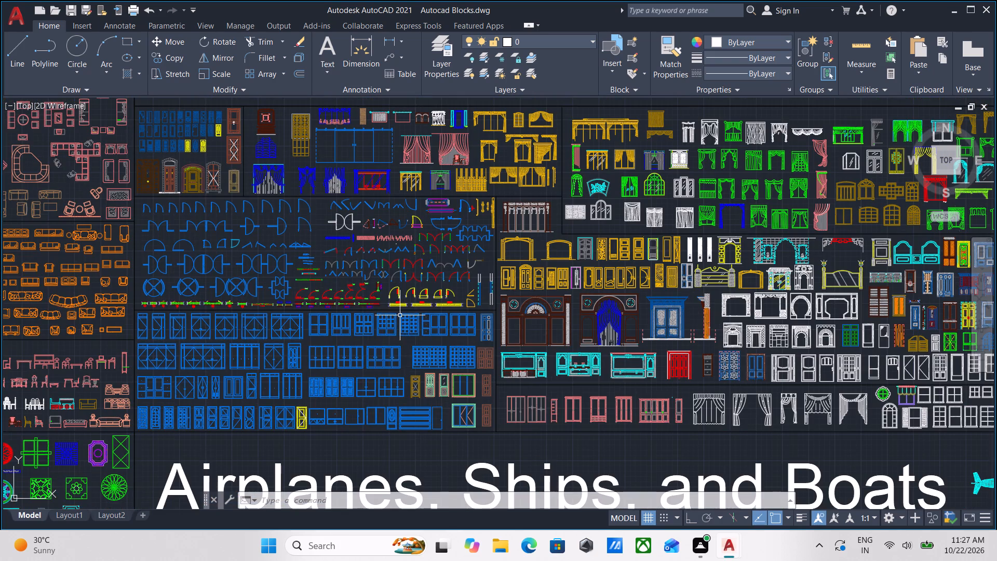
{"action": "scroll", "coordinate": [399, 305], "scroll_direction": "up", "scroll_amount": 3}
{"action": "scroll", "coordinate": [396, 298], "scroll_direction": "down", "scroll_amount": 5}
{"action": "middle_click_drag", "start_coordinate": [396, 298], "coordinate": [420, 463]}
{"action": "middle_click_drag", "start_coordinate": [346, 344], "coordinate": [446, 362]}
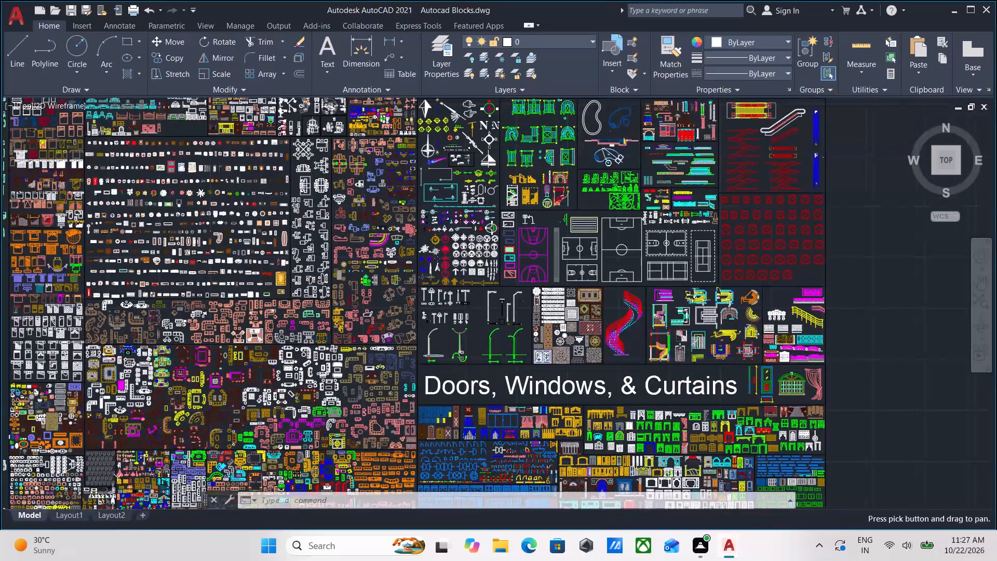
{"action": "middle_click_drag", "start_coordinate": [452, 415], "coordinate": [440, 273]}
{"action": "scroll", "coordinate": [518, 363], "scroll_direction": "up", "scroll_amount": 4}
{"action": "middle_click_drag", "start_coordinate": [507, 349], "coordinate": [511, 475]}
{"action": "middle_click_drag", "start_coordinate": [460, 345], "coordinate": [500, 407]}
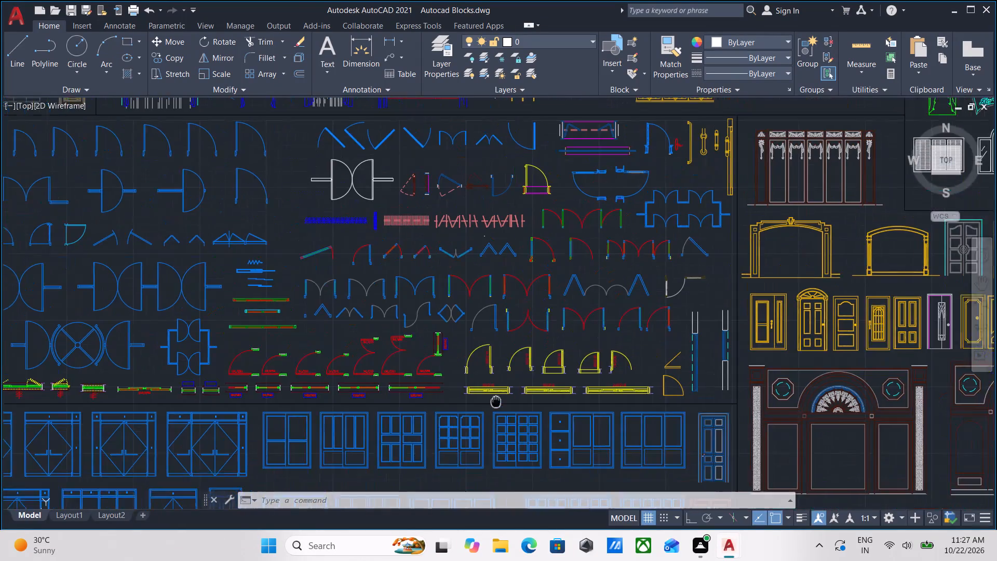
{"action": "middle_click_drag", "start_coordinate": [500, 407], "coordinate": [500, 408]}
{"action": "scroll", "coordinate": [500, 408], "scroll_direction": "up", "scroll_amount": 3}
{"action": "middle_click_drag", "start_coordinate": [500, 411], "coordinate": [617, 358]}
{"action": "scroll", "coordinate": [450, 366], "scroll_direction": "down", "scroll_amount": 2}
{"action": "middle_click_drag", "start_coordinate": [450, 366], "coordinate": [491, 398]}
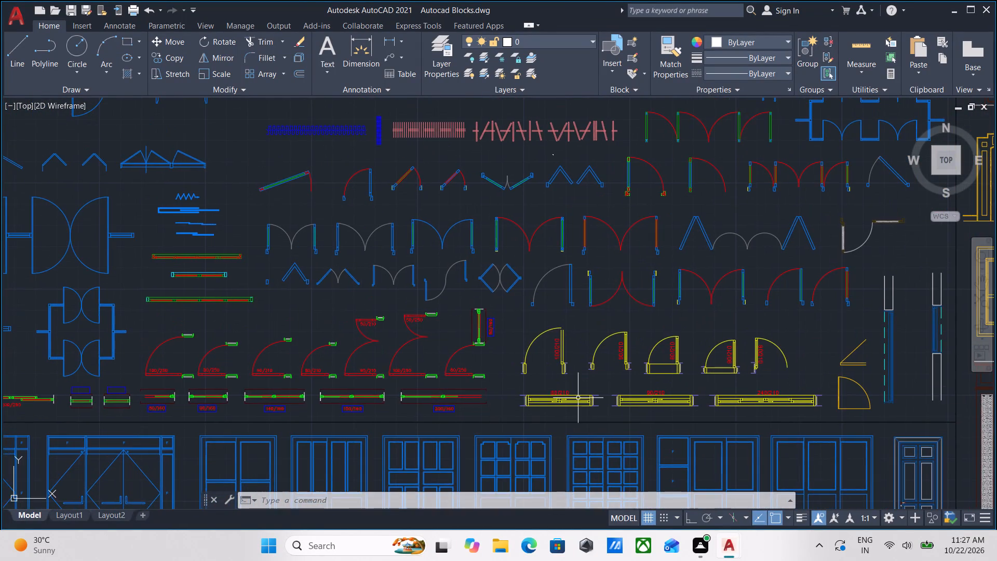
{"action": "scroll", "coordinate": [613, 355], "scroll_direction": "down", "scroll_amount": 1}
{"action": "middle_click_drag", "start_coordinate": [613, 355], "coordinate": [464, 467]}
{"action": "middle_click_drag", "start_coordinate": [448, 459], "coordinate": [464, 432]}
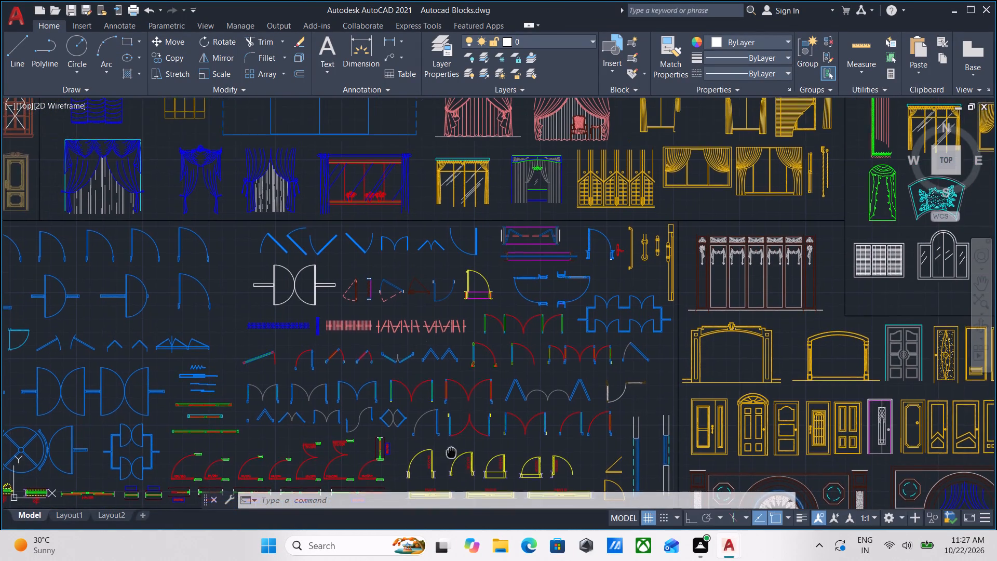
{"action": "middle_click_drag", "start_coordinate": [464, 432], "coordinate": [505, 363]}
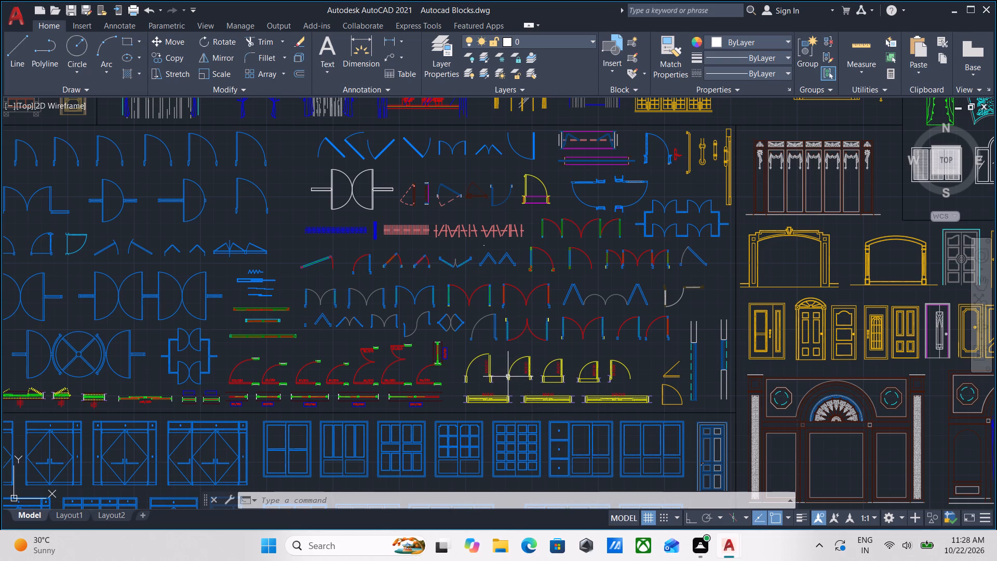
Examine the rows of door plan symbols and the labelled opening symbols below them in the block library.
{"action": "scroll", "coordinate": [431, 342], "scroll_direction": "up", "scroll_amount": 1}
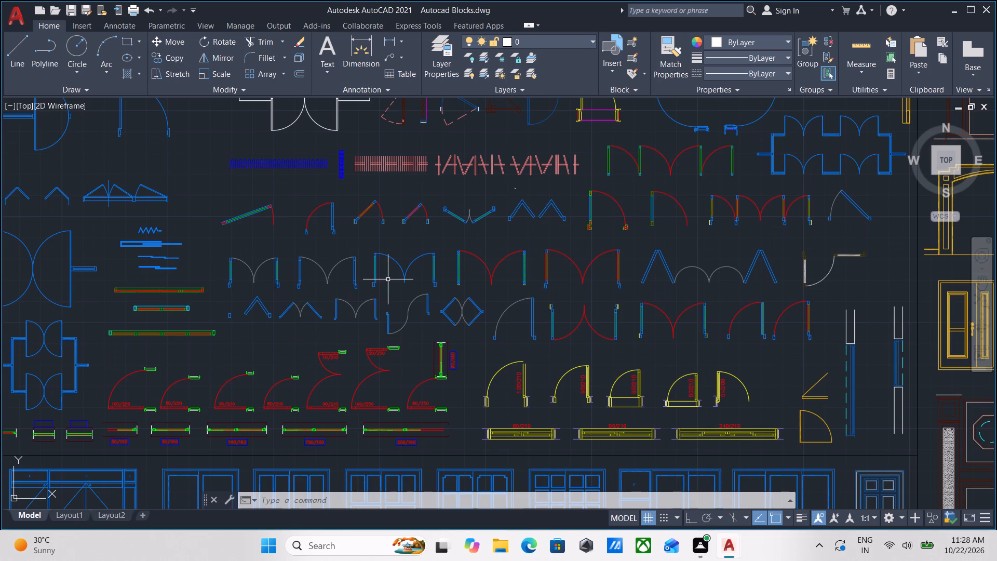
{"action": "scroll", "coordinate": [388, 279], "scroll_direction": "up", "scroll_amount": 2}
{"action": "scroll", "coordinate": [438, 262], "scroll_direction": "down", "scroll_amount": 2}
{"action": "middle_click_drag", "start_coordinate": [438, 262], "coordinate": [436, 342]}
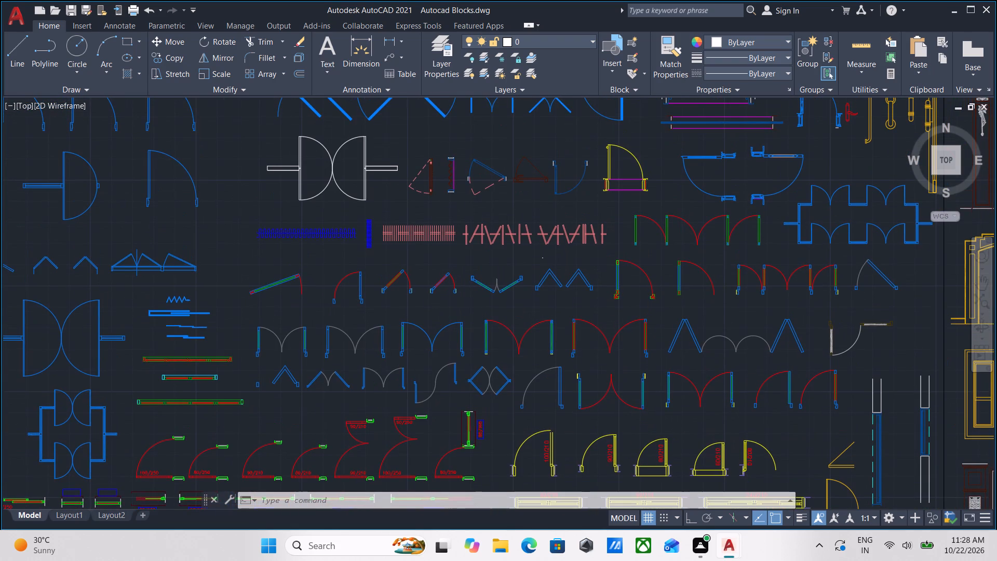
{"action": "scroll", "coordinate": [436, 342], "scroll_direction": "down", "scroll_amount": 2}
{"action": "middle_click_drag", "start_coordinate": [436, 342], "coordinate": [442, 339]}
{"action": "scroll", "coordinate": [624, 285], "scroll_direction": "up", "scroll_amount": 2}
{"action": "middle_click_drag", "start_coordinate": [597, 215], "coordinate": [602, 247]}
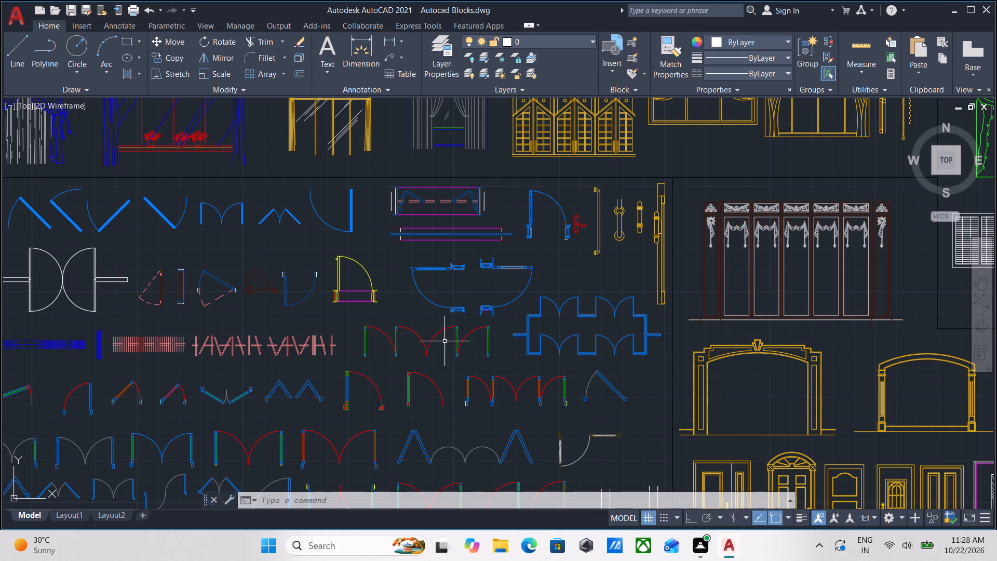
{"action": "scroll", "coordinate": [414, 319], "scroll_direction": "up", "scroll_amount": 3}
{"action": "scroll", "coordinate": [415, 277], "scroll_direction": "down", "scroll_amount": 3}
{"action": "middle_click_drag", "start_coordinate": [415, 277], "coordinate": [462, 246]}
{"action": "scroll", "coordinate": [251, 278], "scroll_direction": "down", "scroll_amount": 1}
{"action": "middle_click_drag", "start_coordinate": [251, 278], "coordinate": [338, 215]}
{"action": "middle_click_drag", "start_coordinate": [358, 338], "coordinate": [359, 338]}
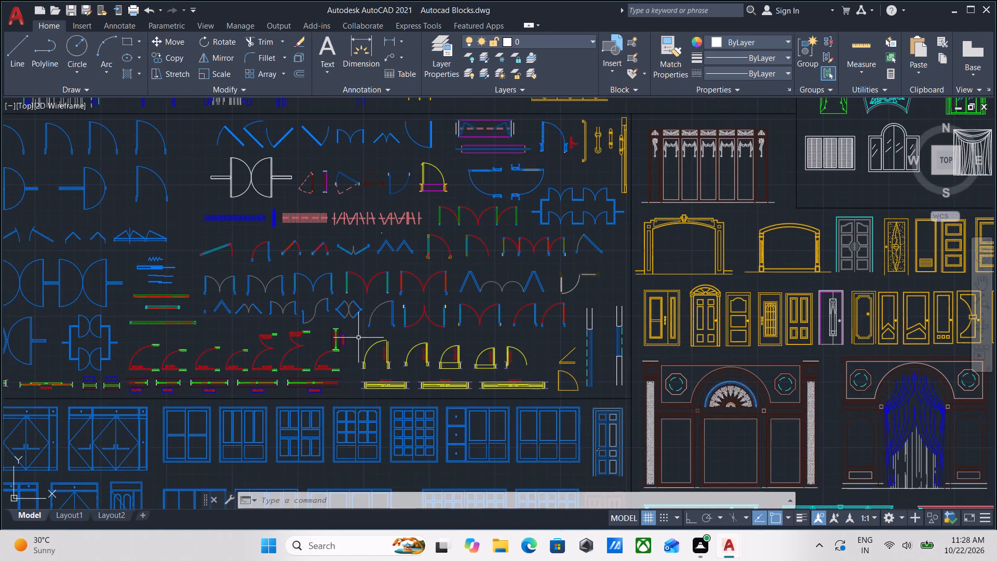
{"action": "middle_click_drag", "start_coordinate": [359, 338], "coordinate": [432, 259]}
{"action": "scroll", "coordinate": [359, 302], "scroll_direction": "down", "scroll_amount": 1}
{"action": "middle_click_drag", "start_coordinate": [357, 303], "coordinate": [451, 255]}
{"action": "scroll", "coordinate": [449, 272], "scroll_direction": "up", "scroll_amount": 2}
{"action": "middle_click_drag", "start_coordinate": [449, 272], "coordinate": [475, 328]}
{"action": "scroll", "coordinate": [518, 265], "scroll_direction": "up", "scroll_amount": 2}
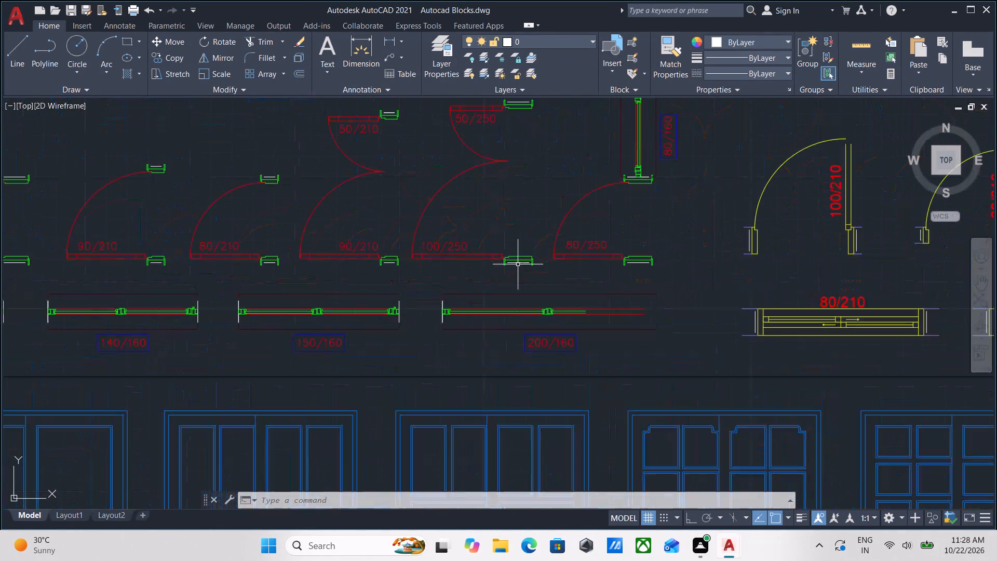
{"action": "scroll", "coordinate": [575, 234], "scroll_direction": "down", "scroll_amount": 1}
{"action": "middle_click_drag", "start_coordinate": [575, 234], "coordinate": [471, 288]}
{"action": "middle_click_drag", "start_coordinate": [612, 278], "coordinate": [431, 349]}
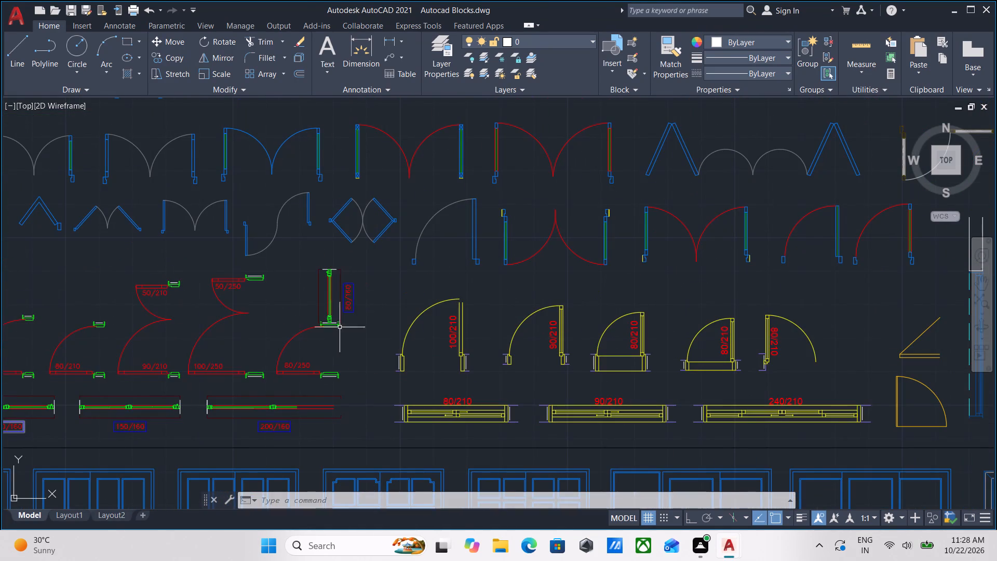
{"action": "scroll", "coordinate": [354, 324], "scroll_direction": "down", "scroll_amount": 3}
{"action": "middle_click_drag", "start_coordinate": [381, 312], "coordinate": [463, 270]}
{"action": "middle_click_drag", "start_coordinate": [439, 300], "coordinate": [554, 277]}
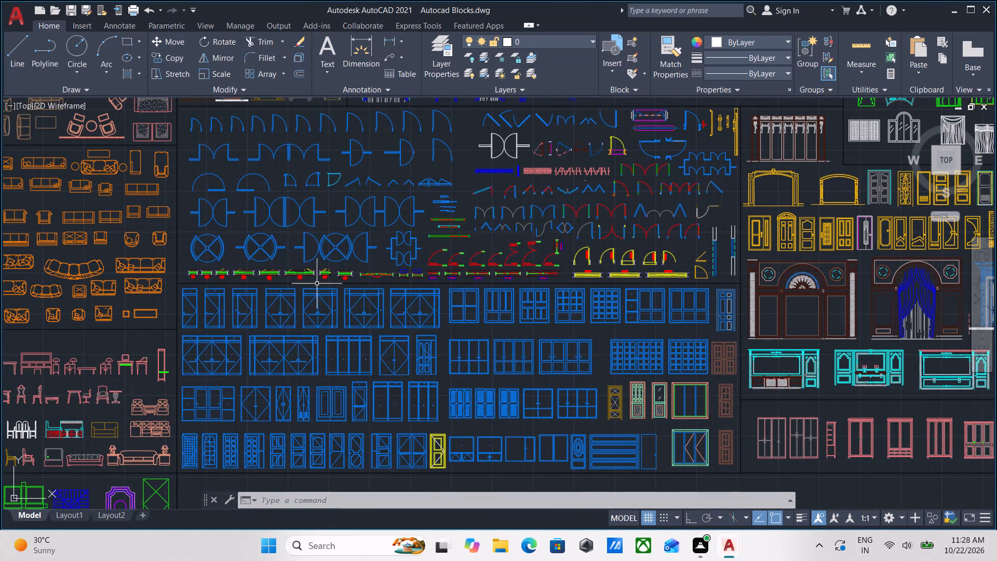
{"action": "middle_click_drag", "start_coordinate": [320, 276], "coordinate": [403, 250]}
Inspect the yellow sliding plan symbols labelled 80/210, 90/210 and 240/210 and the door symbols above them.
{"action": "scroll", "coordinate": [618, 261], "scroll_direction": "up", "scroll_amount": 2}
{"action": "scroll", "coordinate": [679, 219], "scroll_direction": "up", "scroll_amount": 2}
{"action": "middle_click_drag", "start_coordinate": [683, 240], "coordinate": [470, 291]}
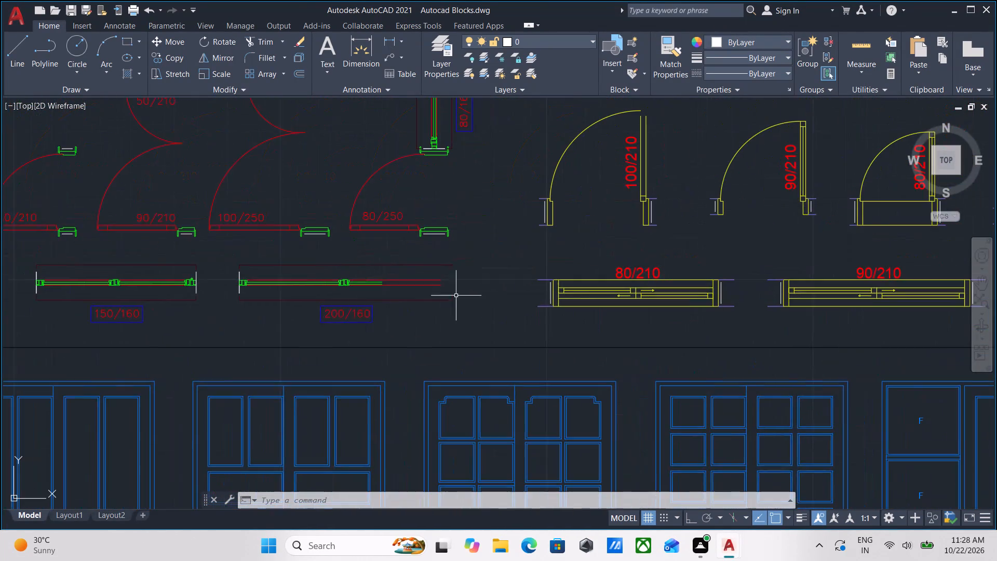
{"action": "middle_click_drag", "start_coordinate": [632, 293], "coordinate": [433, 287]}
{"action": "middle_click_drag", "start_coordinate": [713, 291], "coordinate": [507, 300]}
{"action": "scroll", "coordinate": [605, 321], "scroll_direction": "up", "scroll_amount": 1}
{"action": "middle_click_drag", "start_coordinate": [602, 319], "coordinate": [602, 318]}
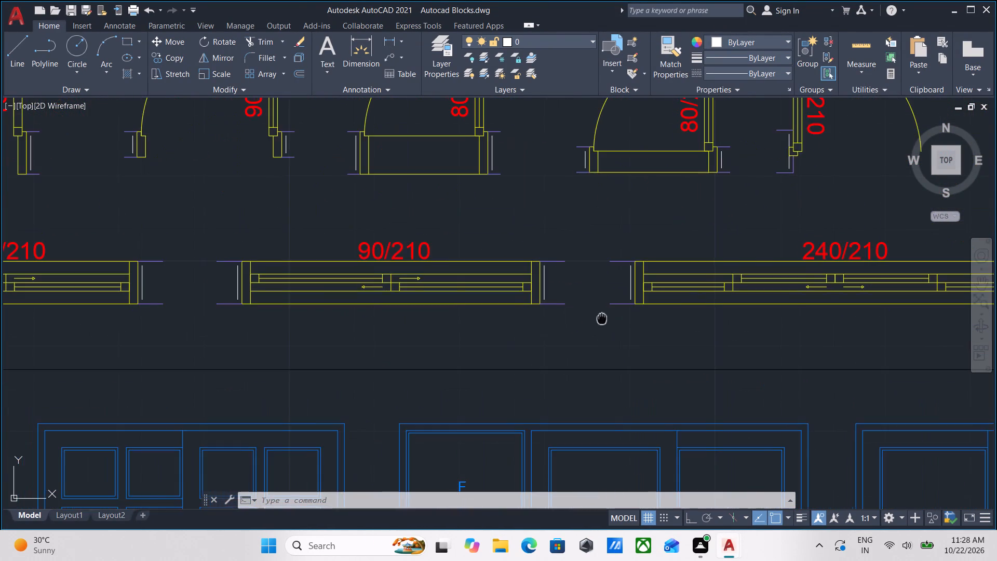
{"action": "middle_click_drag", "start_coordinate": [602, 318], "coordinate": [423, 331]}
{"action": "scroll", "coordinate": [559, 287], "scroll_direction": "down", "scroll_amount": 2}
{"action": "middle_click_drag", "start_coordinate": [559, 287], "coordinate": [453, 363]}
{"action": "middle_click_drag", "start_coordinate": [584, 288], "coordinate": [519, 357]}
{"action": "scroll", "coordinate": [548, 273], "scroll_direction": "down", "scroll_amount": 1}
{"action": "middle_click_drag", "start_coordinate": [548, 273], "coordinate": [569, 335]}
{"action": "scroll", "coordinate": [602, 251], "scroll_direction": "up", "scroll_amount": 1}
{"action": "middle_click_drag", "start_coordinate": [602, 249], "coordinate": [607, 386]}
{"action": "scroll", "coordinate": [458, 372], "scroll_direction": "down", "scroll_amount": 1}
{"action": "middle_click_drag", "start_coordinate": [458, 372], "coordinate": [626, 299]}
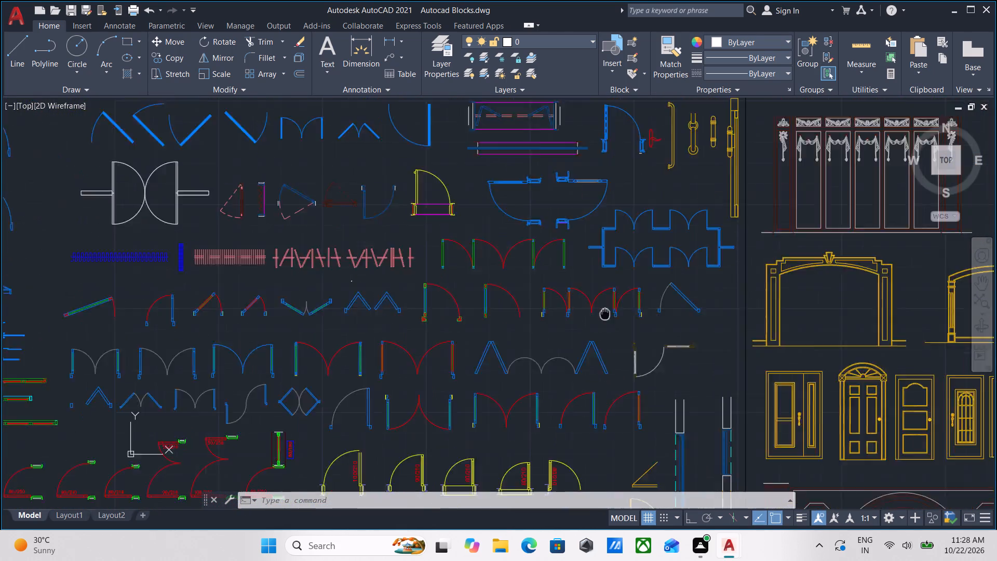
Examine the red-and-green plan symbols labelled from 80/160 to 200/160 and compare them with the neighbouring door symbols.
{"action": "scroll", "coordinate": [457, 364], "scroll_direction": "down", "scroll_amount": 1}
{"action": "middle_click_drag", "start_coordinate": [457, 360], "coordinate": [594, 262]}
{"action": "scroll", "coordinate": [532, 320], "scroll_direction": "up", "scroll_amount": 2}
{"action": "middle_click_drag", "start_coordinate": [591, 343], "coordinate": [600, 284]}
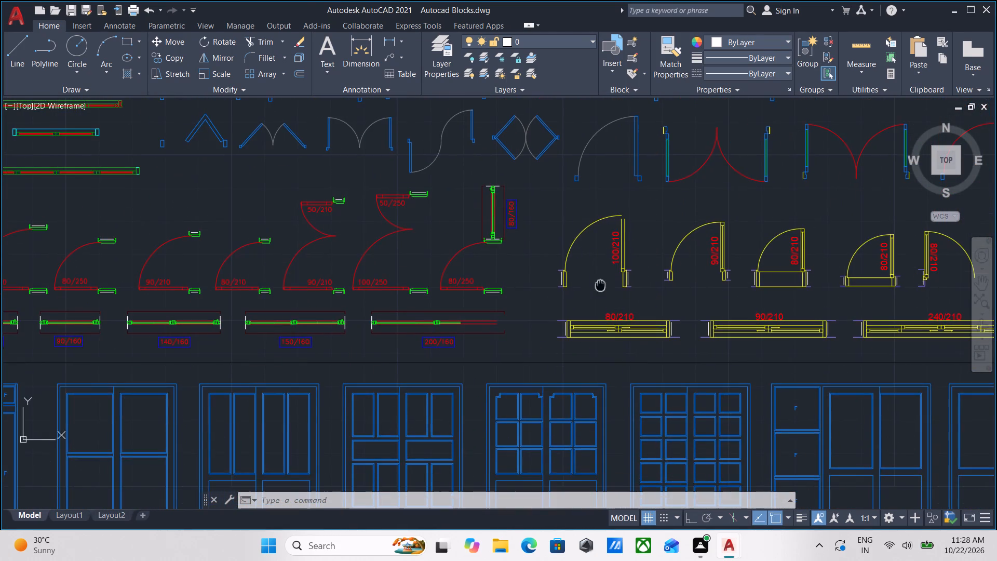
{"action": "scroll", "coordinate": [635, 339], "scroll_direction": "up", "scroll_amount": 1}
{"action": "scroll", "coordinate": [438, 328], "scroll_direction": "down", "scroll_amount": 1}
{"action": "middle_click_drag", "start_coordinate": [439, 329], "coordinate": [476, 322]}
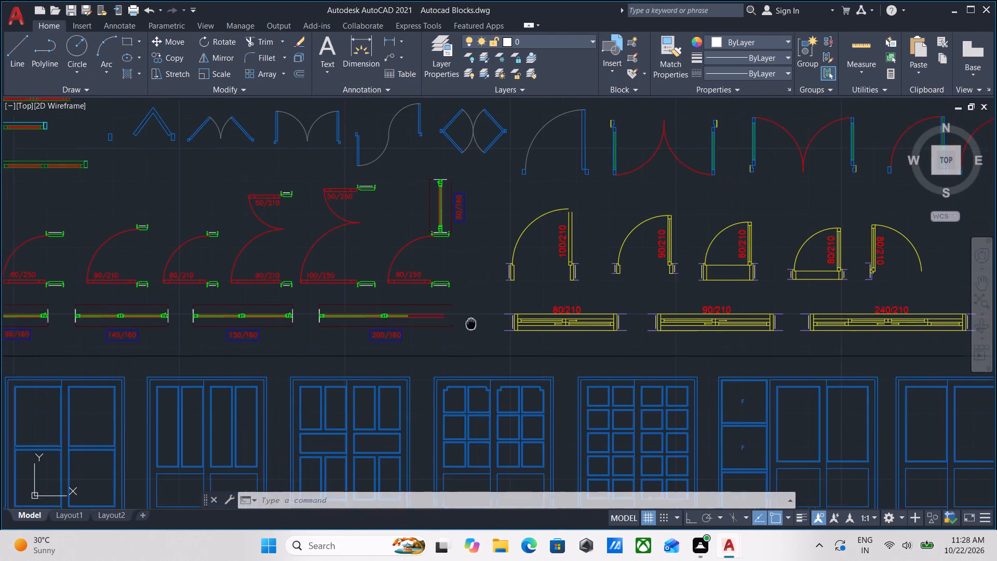
{"action": "middle_click_drag", "start_coordinate": [476, 322], "coordinate": [479, 320]}
{"action": "scroll", "coordinate": [468, 326], "scroll_direction": "up", "scroll_amount": 2}
{"action": "scroll", "coordinate": [426, 323], "scroll_direction": "down", "scroll_amount": 1}
{"action": "middle_click_drag", "start_coordinate": [426, 323], "coordinate": [460, 361]}
{"action": "scroll", "coordinate": [426, 323], "scroll_direction": "down", "scroll_amount": 1}
{"action": "middle_click_drag", "start_coordinate": [494, 311], "coordinate": [697, 321]}
{"action": "middle_click_drag", "start_coordinate": [370, 313], "coordinate": [562, 408]}
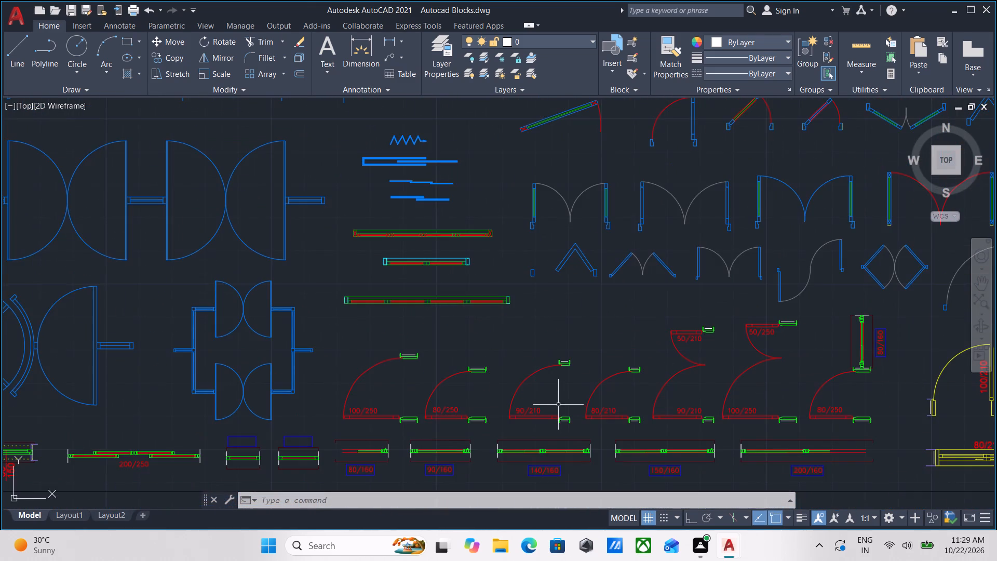
{"action": "scroll", "coordinate": [417, 264], "scroll_direction": "up", "scroll_amount": 2}
{"action": "scroll", "coordinate": [417, 264], "scroll_direction": "down", "scroll_amount": 3}
{"action": "middle_click_drag", "start_coordinate": [448, 302], "coordinate": [557, 228]}
{"action": "middle_click_drag", "start_coordinate": [568, 350], "coordinate": [431, 314]}
{"action": "scroll", "coordinate": [590, 265], "scroll_direction": "up", "scroll_amount": 1}
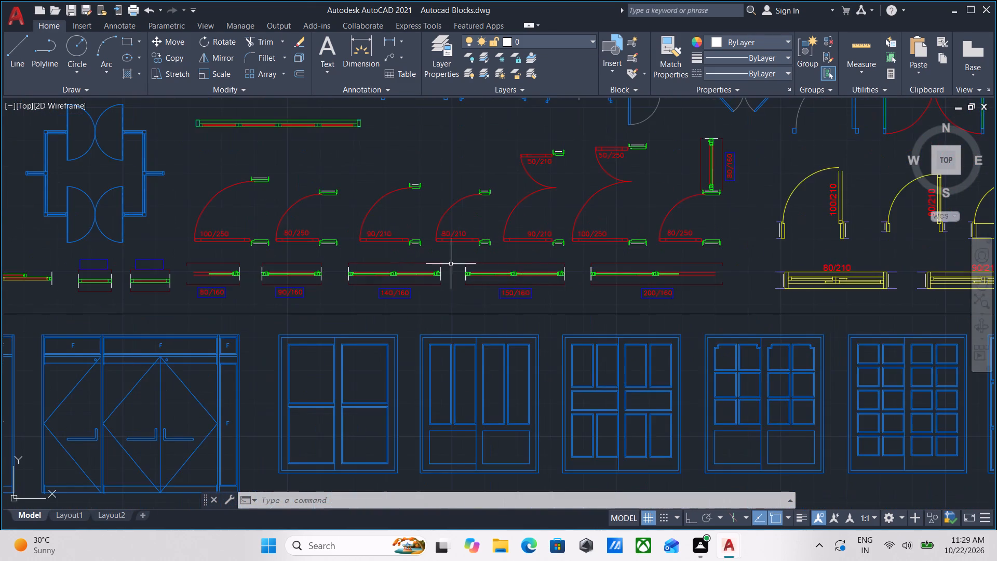
{"action": "middle_click_drag", "start_coordinate": [408, 260], "coordinate": [475, 359]}
{"action": "middle_click_drag", "start_coordinate": [360, 229], "coordinate": [391, 368]}
{"action": "middle_click_drag", "start_coordinate": [394, 292], "coordinate": [392, 348]}
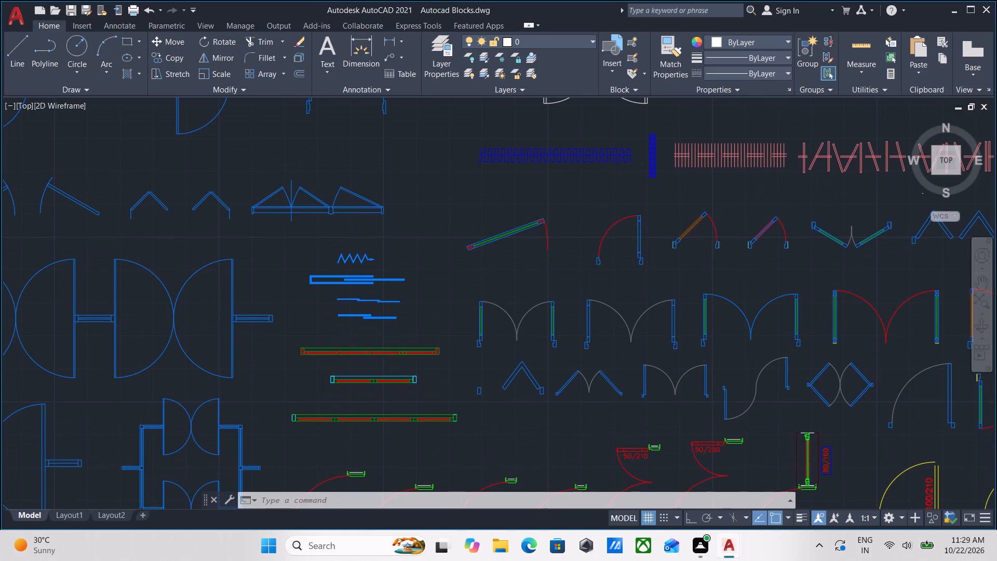
Compare the red-and-green multi-panel strip symbols with the surrounding door plan symbols and the revolving door area.
{"action": "scroll", "coordinate": [456, 304], "scroll_direction": "down", "scroll_amount": 1}
{"action": "middle_click_drag", "start_coordinate": [456, 304], "coordinate": [261, 325]}
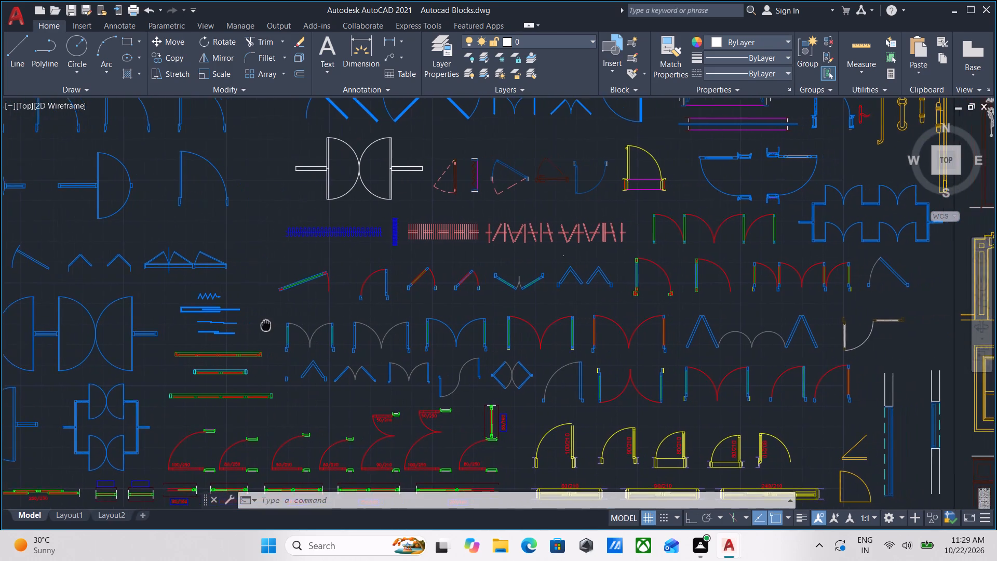
{"action": "middle_click_drag", "start_coordinate": [261, 325], "coordinate": [256, 325]}
{"action": "middle_click_drag", "start_coordinate": [574, 303], "coordinate": [544, 190]}
{"action": "scroll", "coordinate": [497, 393], "scroll_direction": "up", "scroll_amount": 1}
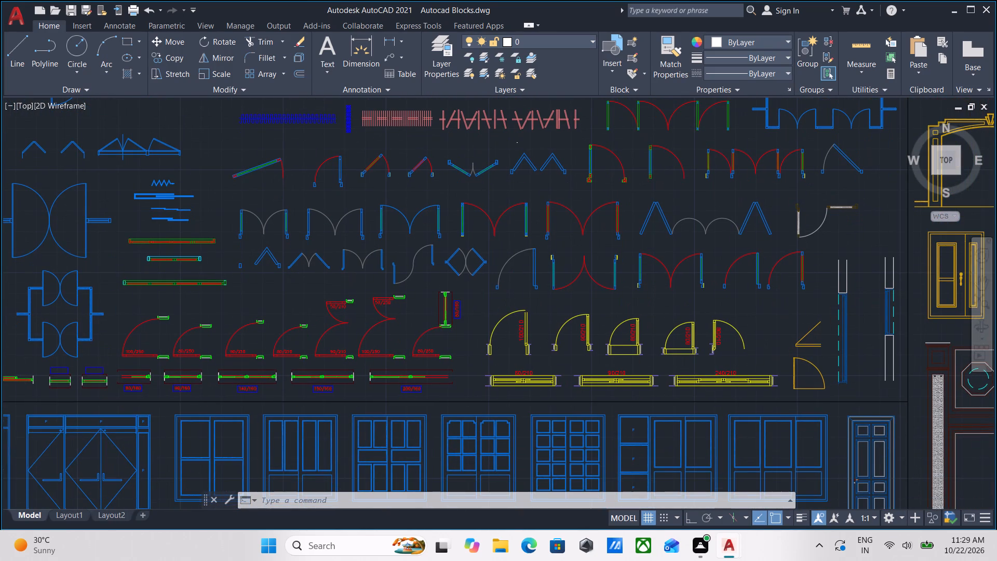
{"action": "scroll", "coordinate": [435, 383], "scroll_direction": "down", "scroll_amount": 1}
{"action": "middle_click_drag", "start_coordinate": [435, 383], "coordinate": [667, 400]}
{"action": "middle_click_drag", "start_coordinate": [368, 306], "coordinate": [387, 306]}
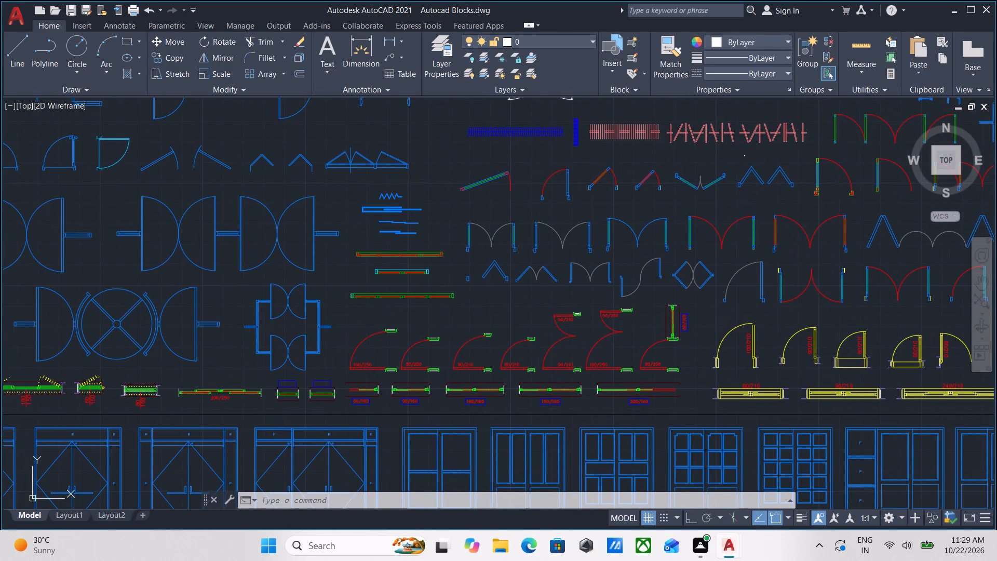
{"action": "scroll", "coordinate": [387, 306], "scroll_direction": "up", "scroll_amount": 2}
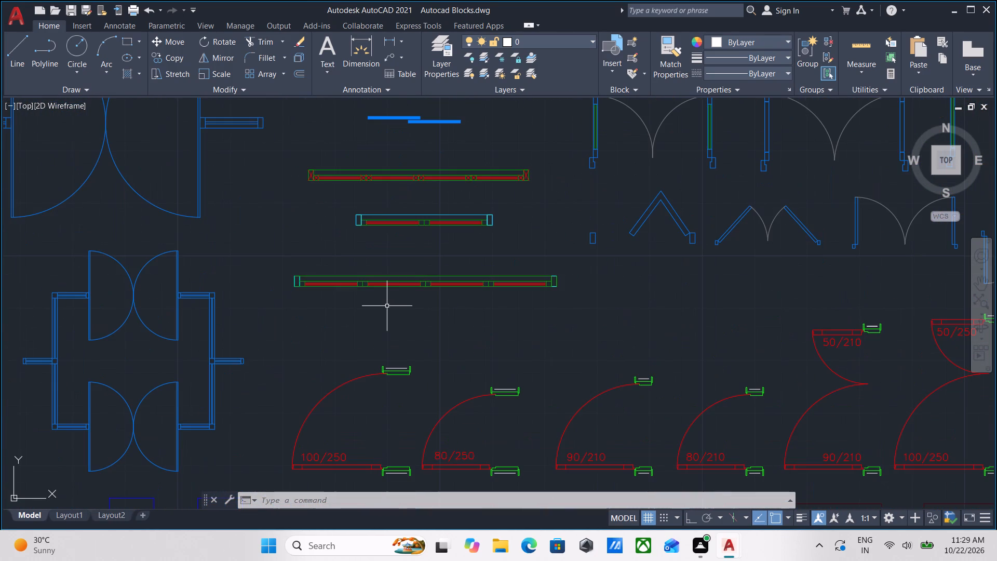
{"action": "scroll", "coordinate": [387, 305], "scroll_direction": "down", "scroll_amount": 2}
{"action": "middle_click_drag", "start_coordinate": [387, 305], "coordinate": [400, 349]}
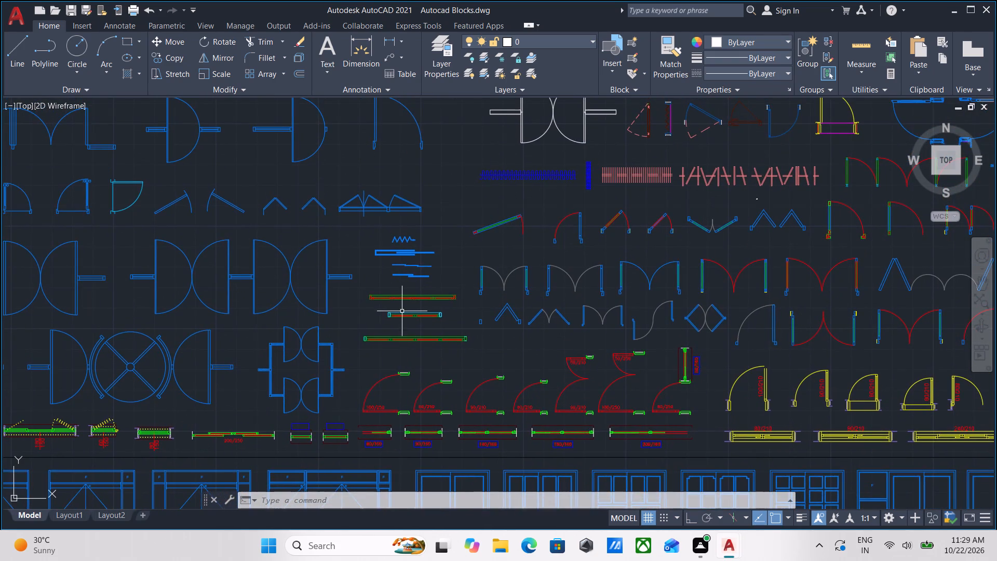
{"action": "scroll", "coordinate": [403, 306], "scroll_direction": "up", "scroll_amount": 2}
{"action": "scroll", "coordinate": [403, 306], "scroll_direction": "down", "scroll_amount": 1}
{"action": "middle_click_drag", "start_coordinate": [403, 306], "coordinate": [423, 376]}
{"action": "scroll", "coordinate": [419, 344], "scroll_direction": "down", "scroll_amount": 1}
{"action": "middle_click_drag", "start_coordinate": [423, 341], "coordinate": [588, 232]}
{"action": "scroll", "coordinate": [522, 272], "scroll_direction": "down", "scroll_amount": 1}
{"action": "scroll", "coordinate": [256, 346], "scroll_direction": "up", "scroll_amount": 1}
{"action": "scroll", "coordinate": [308, 321], "scroll_direction": "down", "scroll_amount": 1}
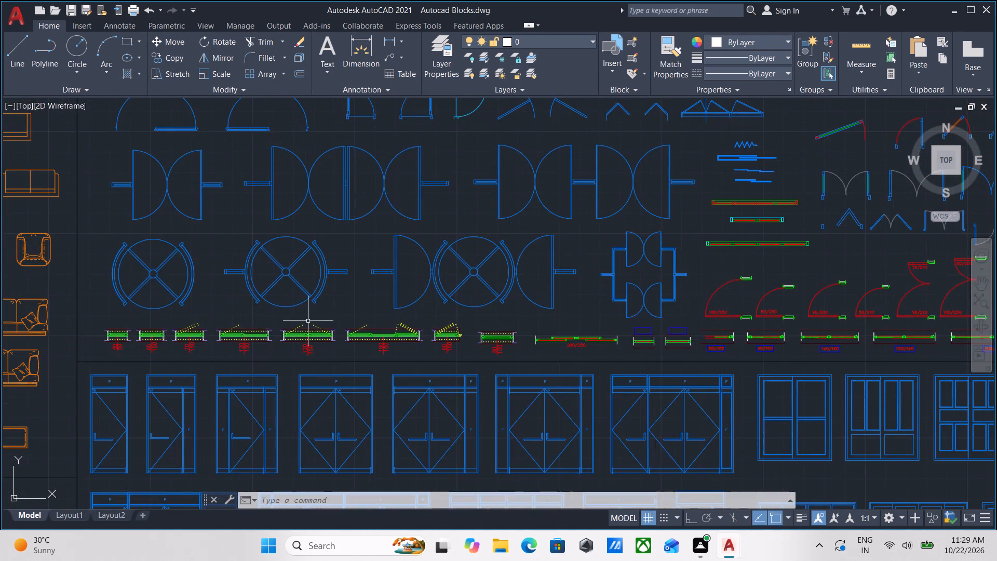
Check the door and window elevations and curtain blocks, and inspect the three red-and-green multi-panel strip symbols up close.
{"action": "scroll", "coordinate": [308, 321], "scroll_direction": "down", "scroll_amount": 3}
{"action": "scroll", "coordinate": [419, 408], "scroll_direction": "up", "scroll_amount": 3}
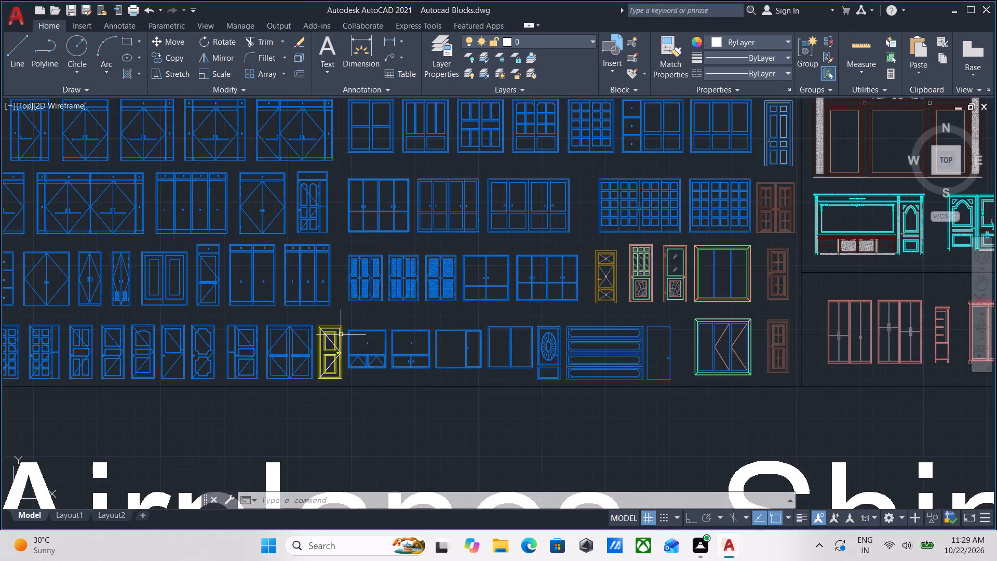
{"action": "middle_click_drag", "start_coordinate": [341, 335], "coordinate": [331, 486]}
{"action": "scroll", "coordinate": [396, 274], "scroll_direction": "down", "scroll_amount": 1}
{"action": "middle_click_drag", "start_coordinate": [396, 274], "coordinate": [390, 473]}
{"action": "middle_click_drag", "start_coordinate": [426, 304], "coordinate": [427, 390]}
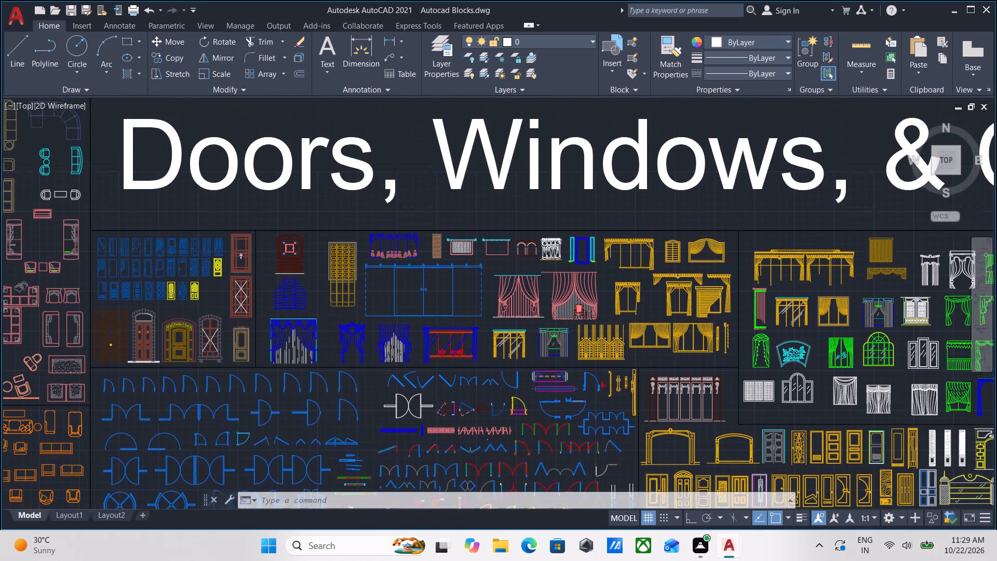
{"action": "middle_click_drag", "start_coordinate": [427, 390], "coordinate": [427, 274]}
{"action": "scroll", "coordinate": [476, 398], "scroll_direction": "up", "scroll_amount": 2}
{"action": "middle_click_drag", "start_coordinate": [324, 328], "coordinate": [457, 338]}
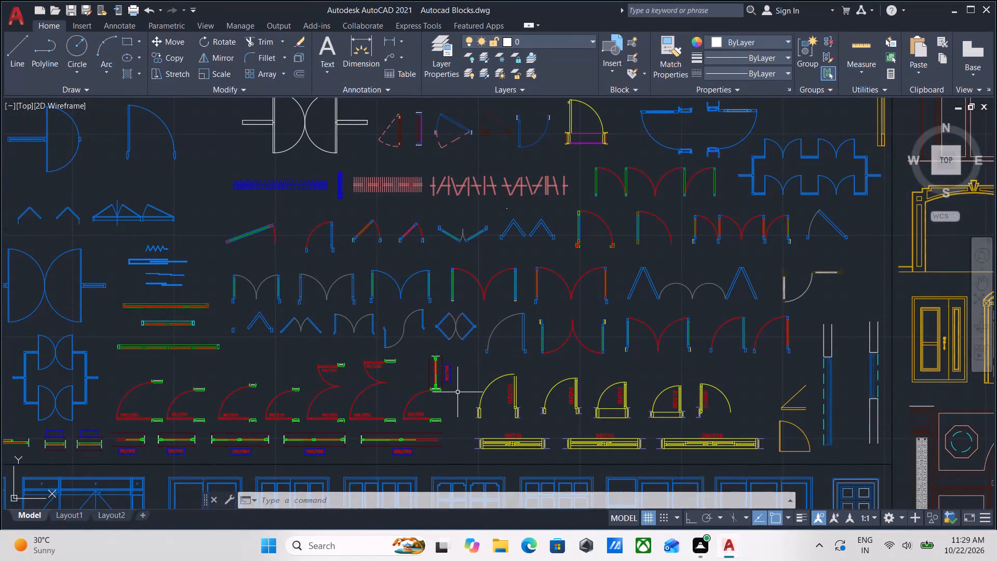
{"action": "middle_click_drag", "start_coordinate": [457, 338], "coordinate": [475, 331]}
{"action": "middle_click_drag", "start_coordinate": [235, 322], "coordinate": [334, 338]}
{"action": "scroll", "coordinate": [391, 351], "scroll_direction": "up", "scroll_amount": 3}
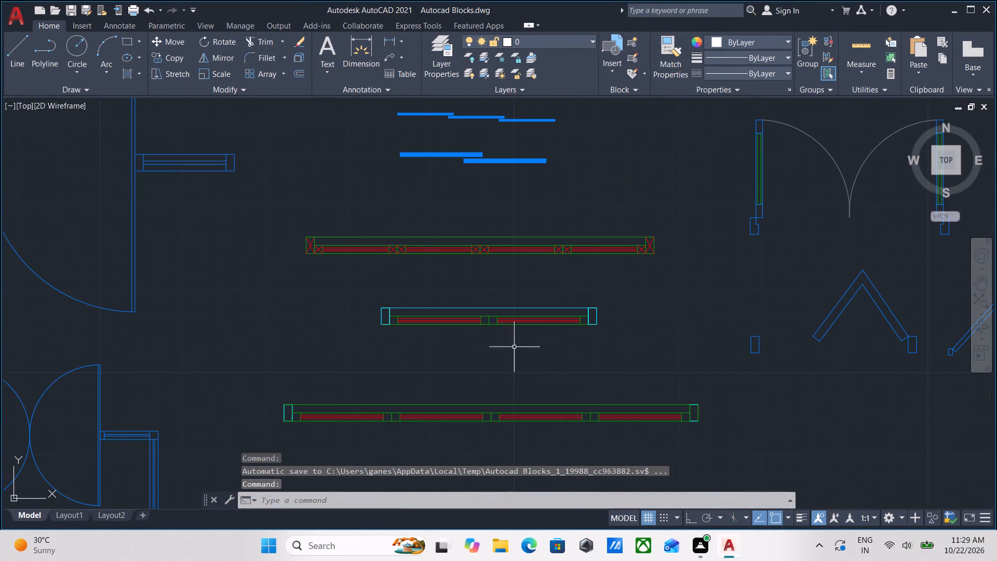
Copy the middle two-panel red-and-green strip symbol from Autocad Blocks.dwg and paste it outside the plan's right wall in Drawing1.
{"action": "left_click", "coordinate": [548, 357]}
{"action": "left_click", "coordinate": [480, 292]}
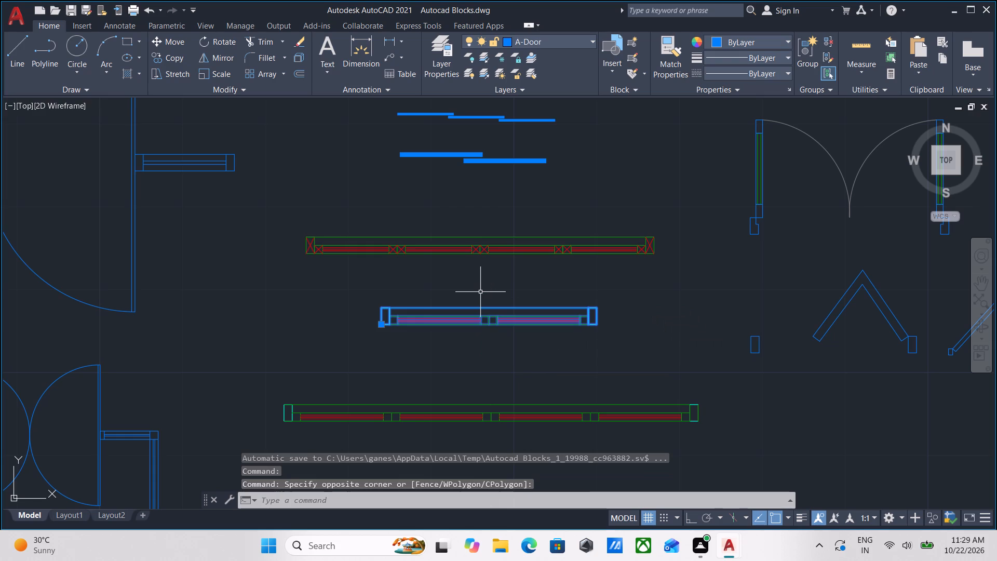
{"action": "key", "text": "ctrl+c"}
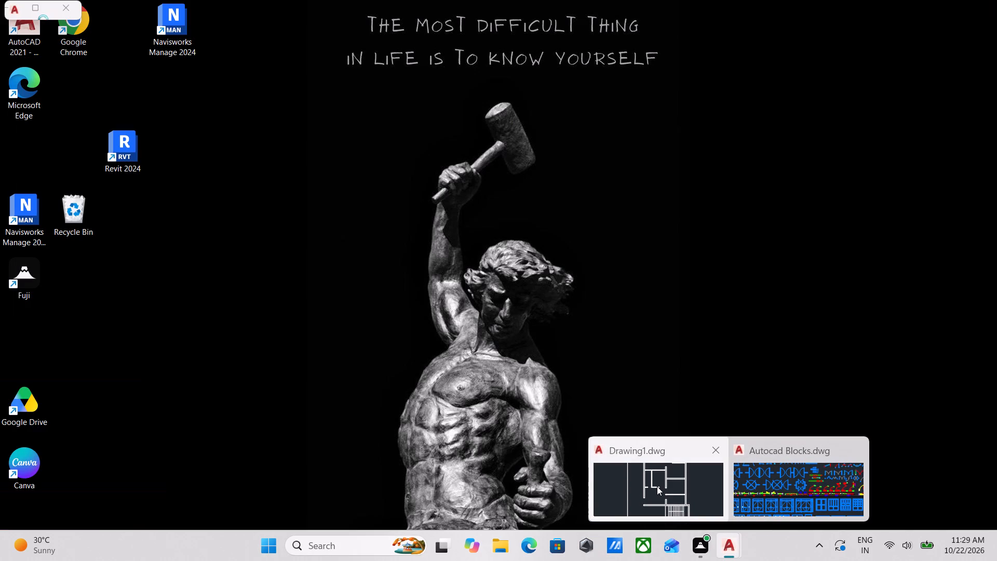
{"action": "left_click", "coordinate": [657, 486]}
{"action": "scroll", "coordinate": [616, 416], "scroll_direction": "down", "scroll_amount": 2}
{"action": "middle_click_drag", "start_coordinate": [616, 416], "coordinate": [574, 325]}
{"action": "scroll", "coordinate": [607, 324], "scroll_direction": "up", "scroll_amount": 3}
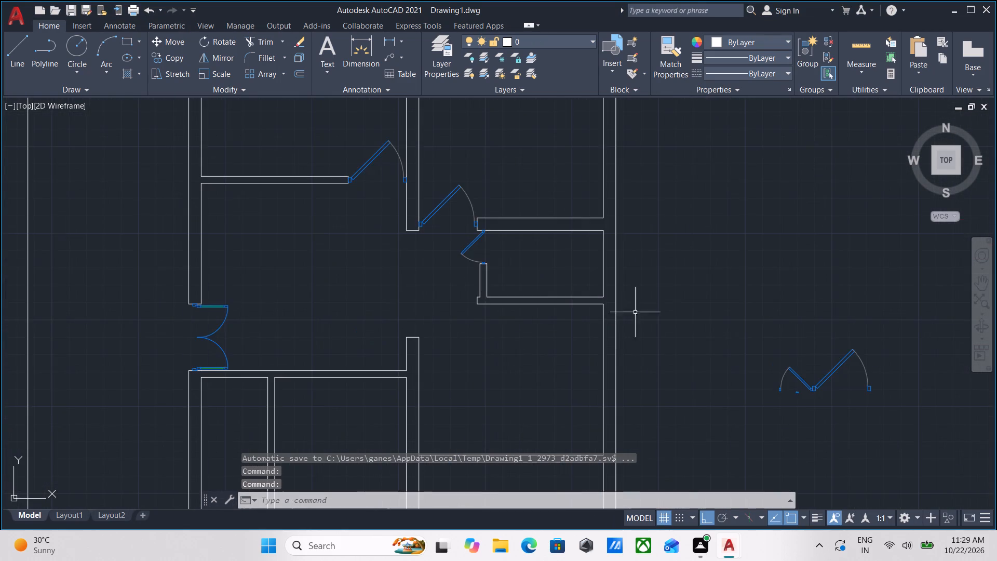
{"action": "middle_click_drag", "start_coordinate": [657, 296], "coordinate": [584, 357]}
{"action": "middle_click_drag", "start_coordinate": [631, 263], "coordinate": [596, 348]}
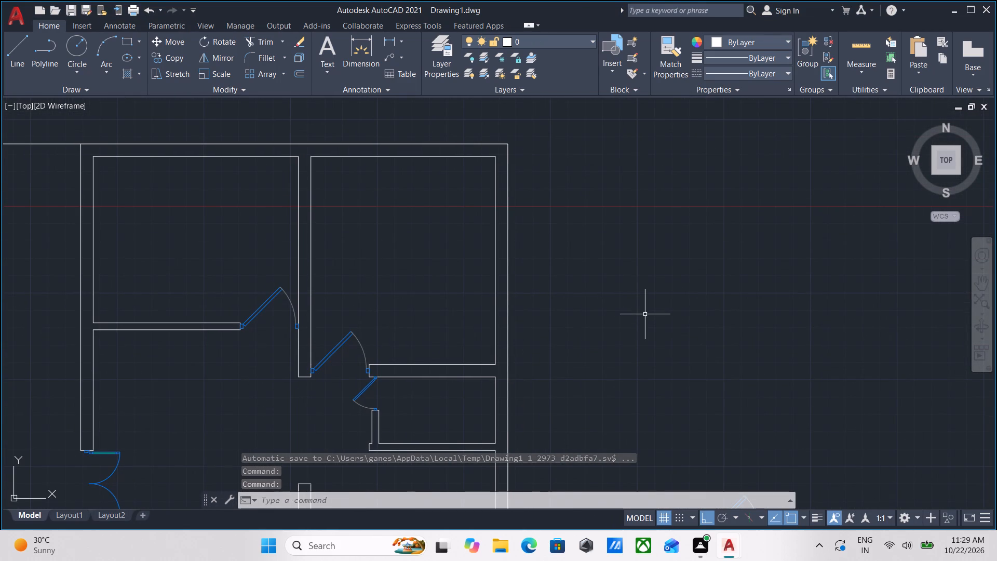
{"action": "key", "text": "ctrl+v"}
{"action": "left_click", "coordinate": [621, 258]}
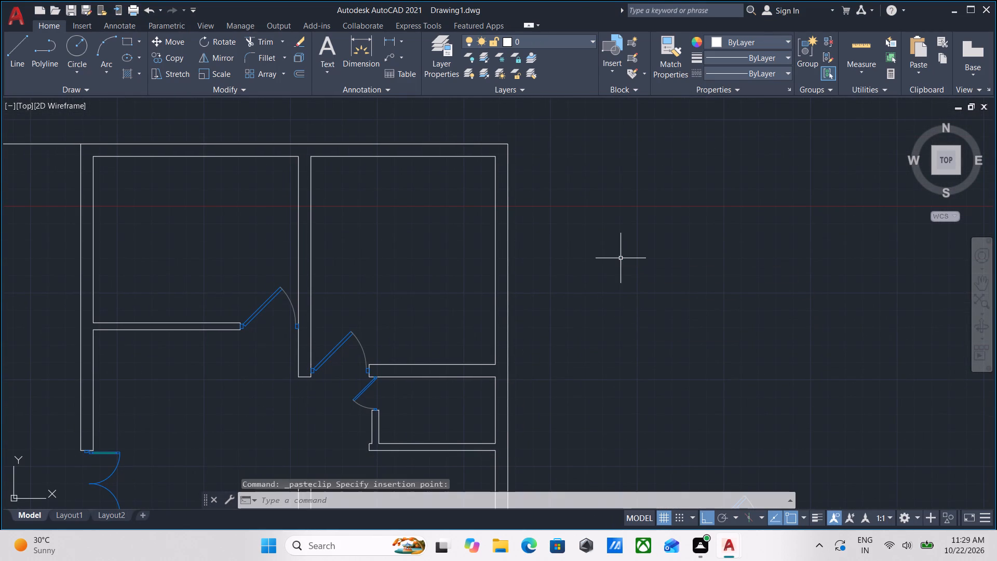
Scale the pasted two-panel symbol from its lower-left corner, using its full bottom length as reference, to a new length of 4'.
{"action": "scroll", "coordinate": [622, 262], "scroll_direction": "up", "scroll_amount": 7}
{"action": "middle_click_drag", "start_coordinate": [615, 238], "coordinate": [613, 357]}
{"action": "scroll", "coordinate": [614, 354], "scroll_direction": "up", "scroll_amount": 4}
{"action": "middle_click_drag", "start_coordinate": [610, 277], "coordinate": [612, 449]}
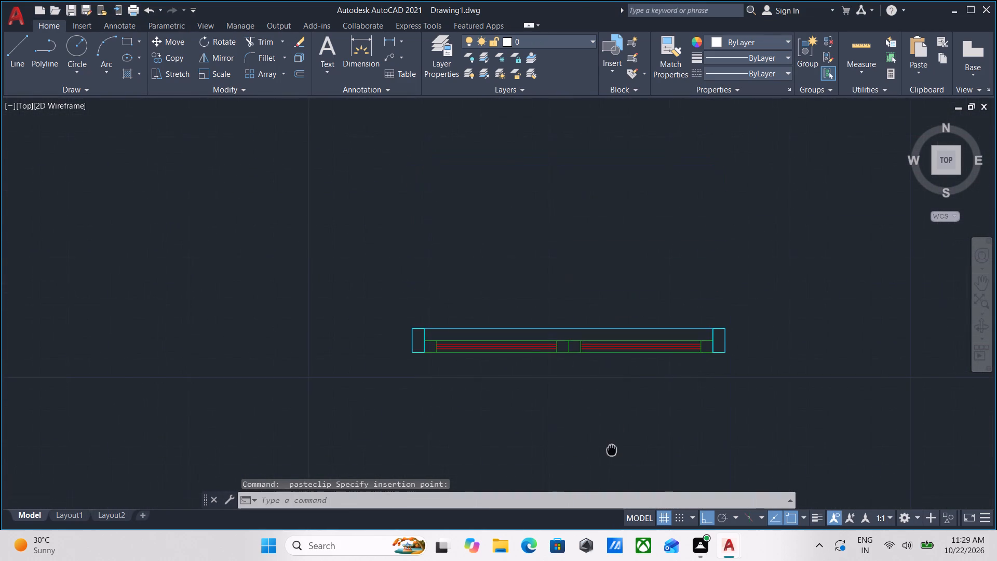
{"action": "left_click_drag", "start_coordinate": [643, 412], "coordinate": [634, 397]}
{"action": "left_click", "coordinate": [557, 330]}
{"action": "type", "text": "SCA"}
{"action": "key", "text": "Return"}
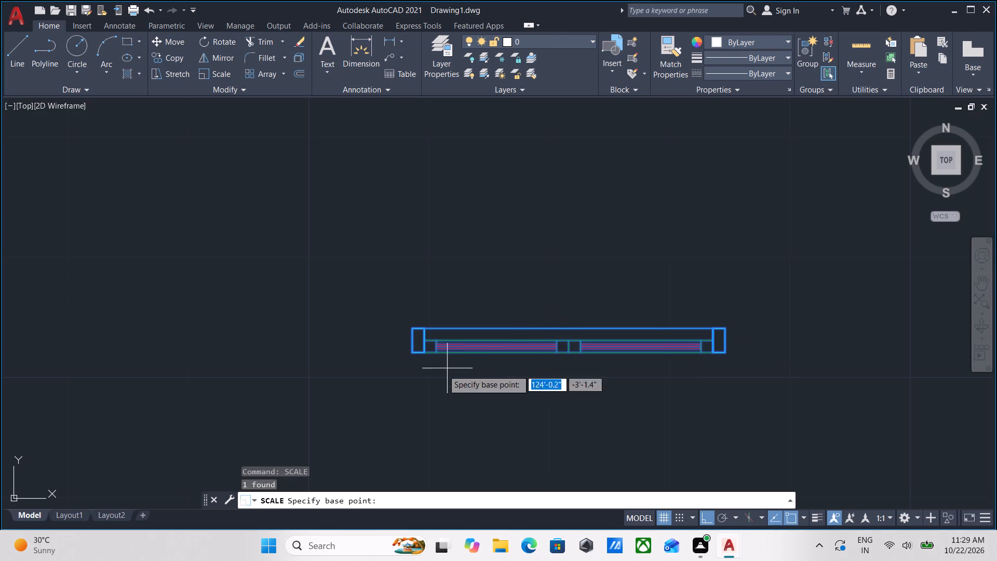
{"action": "scroll", "coordinate": [407, 366], "scroll_direction": "up", "scroll_amount": 1}
{"action": "left_click", "coordinate": [414, 343]}
{"action": "middle_click_drag", "start_coordinate": [888, 353], "coordinate": [554, 386]}
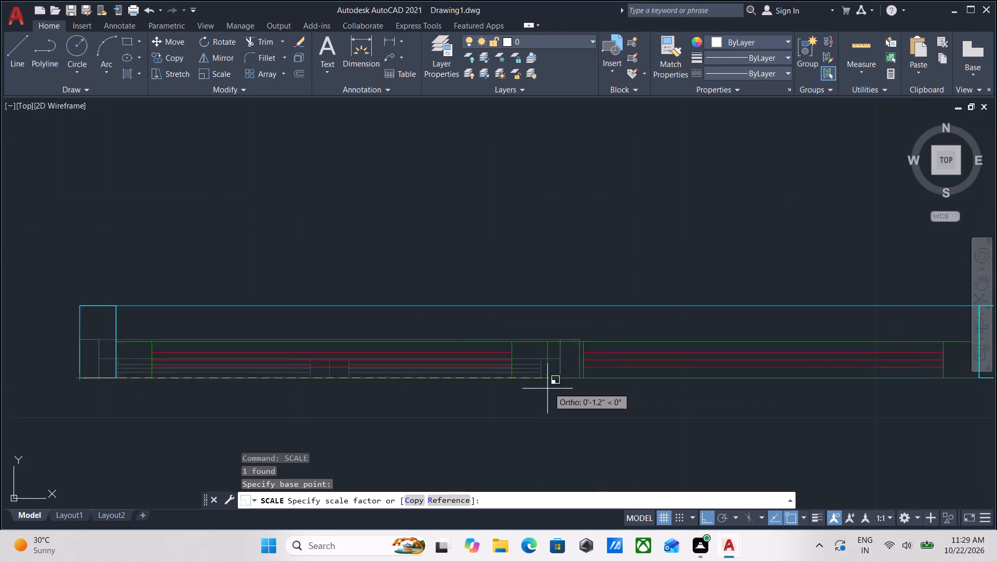
{"action": "scroll", "coordinate": [705, 377], "scroll_direction": "down", "scroll_amount": 2}
{"action": "middle_click_drag", "start_coordinate": [705, 377], "coordinate": [458, 384]}
{"action": "middle_click_drag", "start_coordinate": [654, 378], "coordinate": [428, 376]}
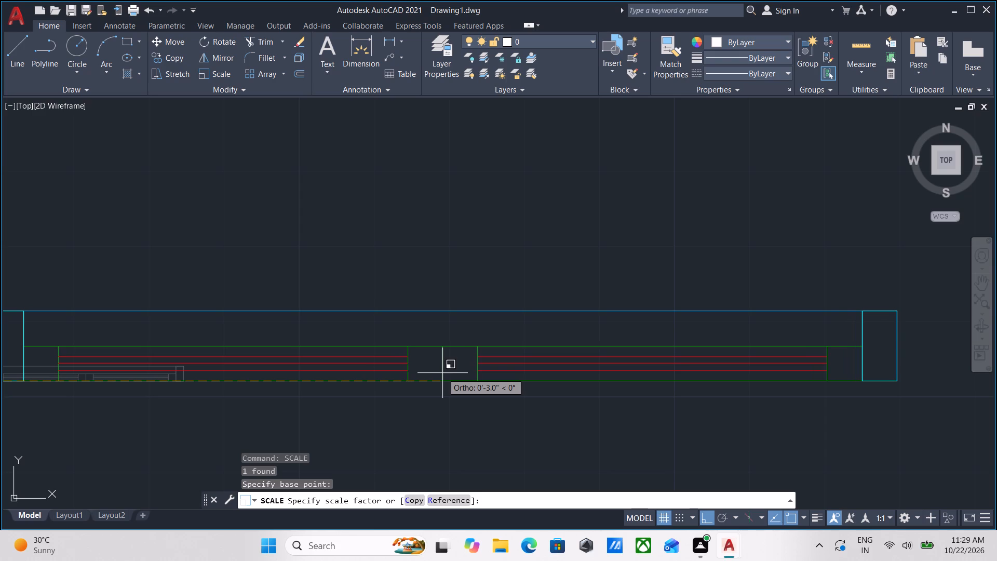
{"action": "key", "text": "r"}
{"action": "key", "text": "Return"}
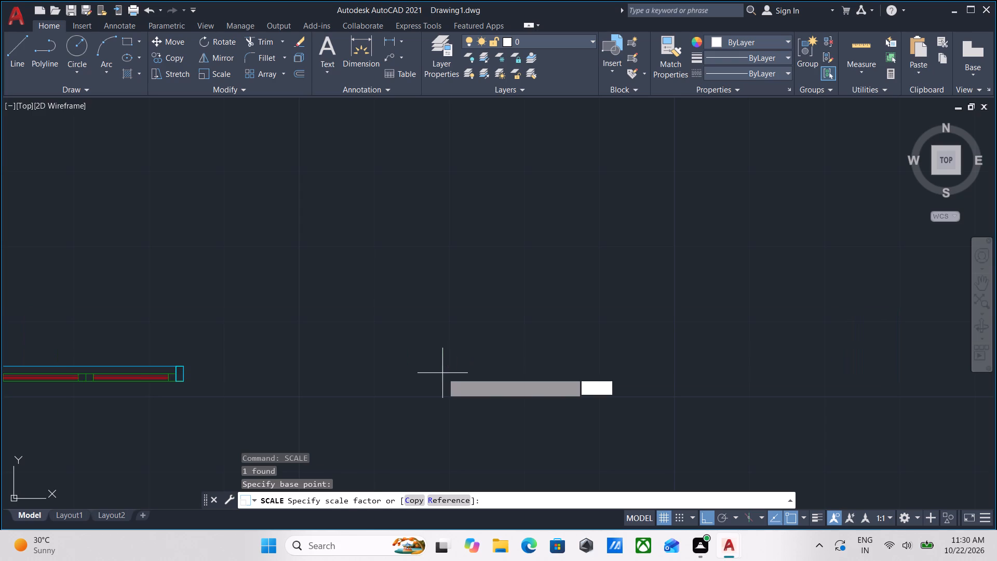
{"action": "middle_click_drag", "start_coordinate": [380, 373], "coordinate": [629, 364]}
{"action": "middle_click_drag", "start_coordinate": [403, 371], "coordinate": [594, 396]}
{"action": "scroll", "coordinate": [434, 403], "scroll_direction": "up", "scroll_amount": 5}
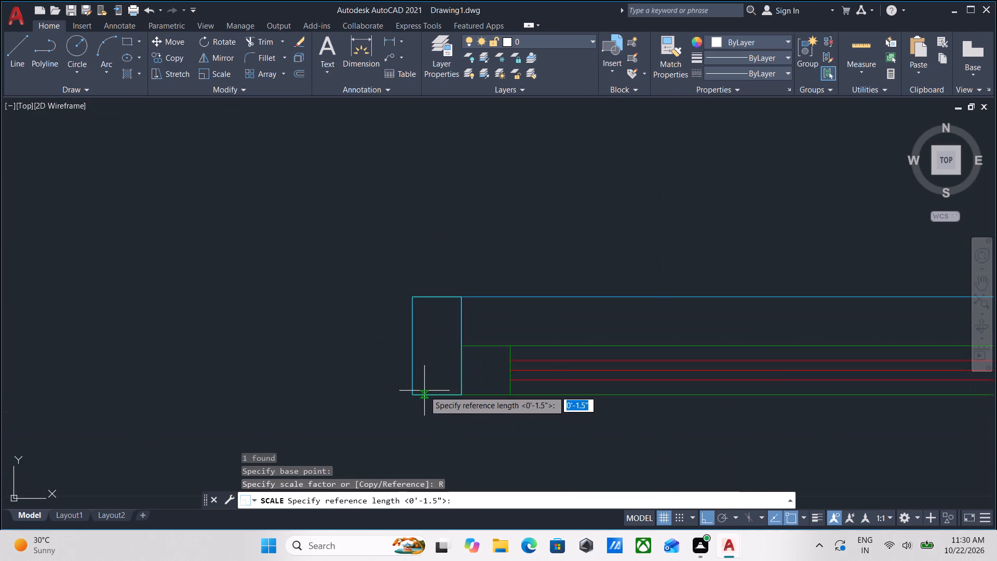
{"action": "left_click", "coordinate": [408, 397]}
{"action": "scroll", "coordinate": [857, 419], "scroll_direction": "down", "scroll_amount": 1}
{"action": "middle_click_drag", "start_coordinate": [848, 414], "coordinate": [634, 409]}
{"action": "scroll", "coordinate": [737, 400], "scroll_direction": "down", "scroll_amount": 2}
{"action": "middle_click_drag", "start_coordinate": [737, 400], "coordinate": [624, 398]}
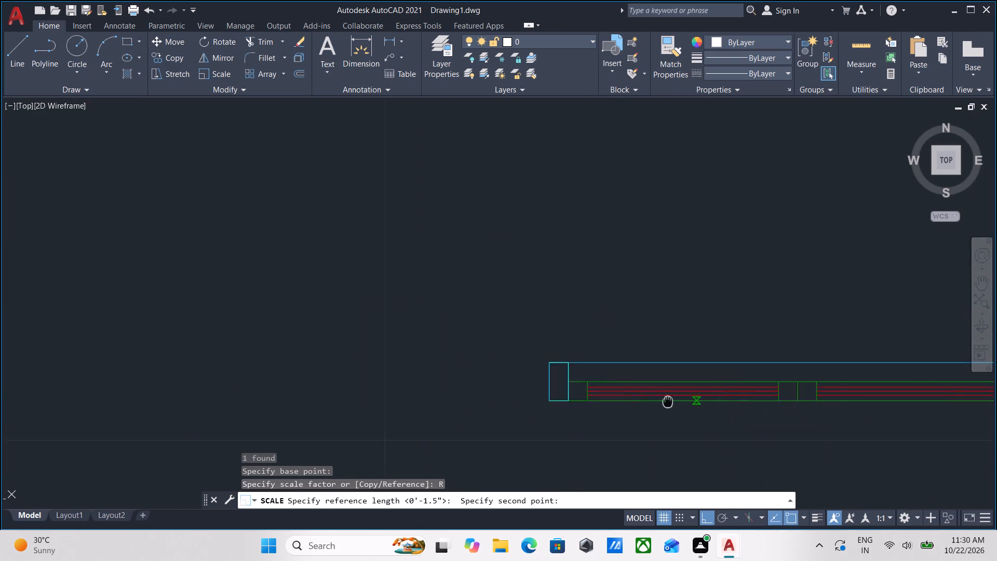
{"action": "middle_click_drag", "start_coordinate": [624, 398], "coordinate": [521, 399]}
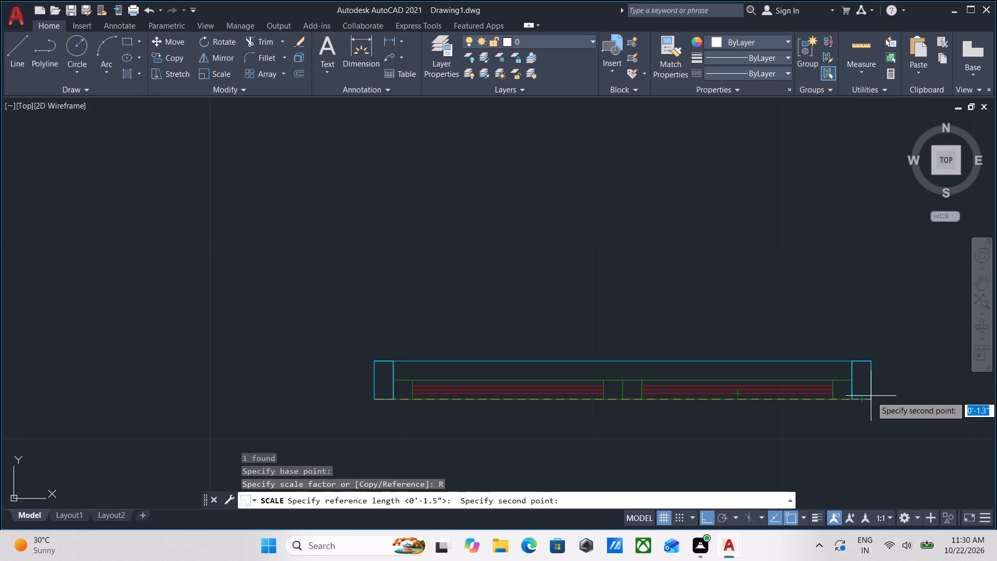
{"action": "left_click", "coordinate": [871, 396]}
{"action": "scroll", "coordinate": [904, 393], "scroll_direction": "down", "scroll_amount": 1}
{"action": "middle_click_drag", "start_coordinate": [904, 393], "coordinate": [646, 377]}
{"action": "middle_click_drag", "start_coordinate": [842, 372], "coordinate": [624, 371]}
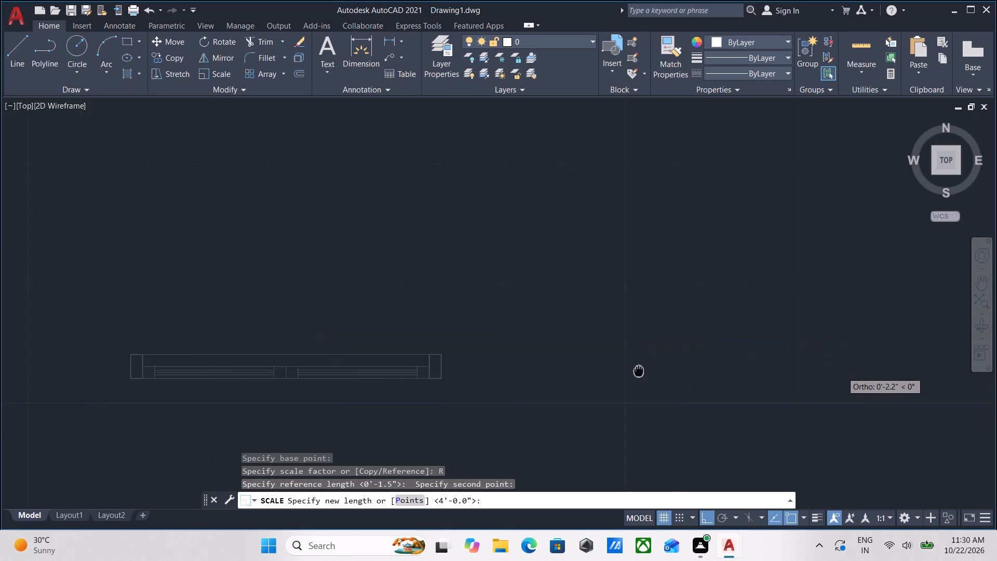
{"action": "middle_click_drag", "start_coordinate": [624, 371], "coordinate": [617, 373]}
{"action": "key", "text": "4"}
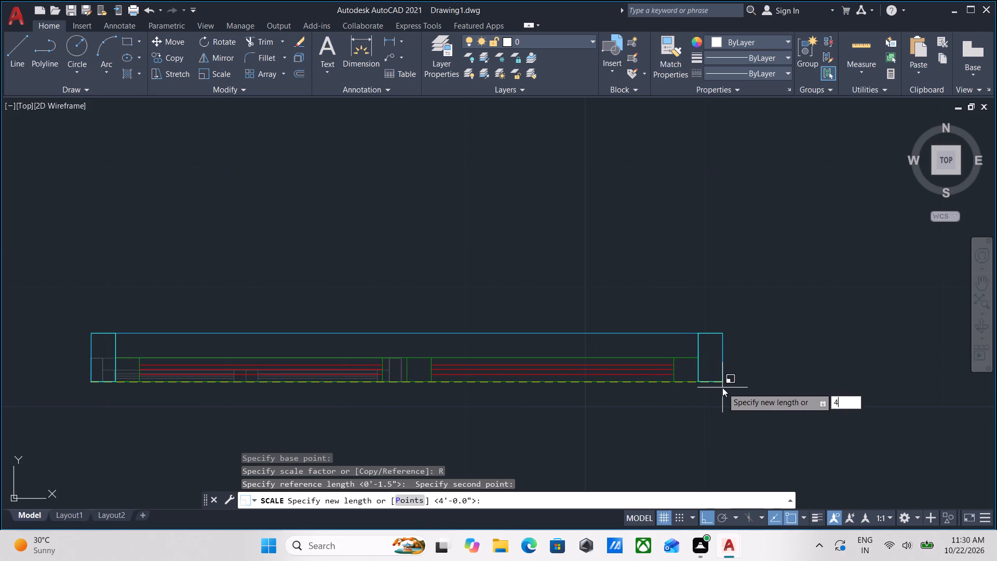
{"action": "key", "text": "apostrophe"}
{"action": "key", "text": "Return"}
Measure the depth of the scaled symbol's right end frame with a linear dimension, without placing it.
{"action": "scroll", "coordinate": [725, 386], "scroll_direction": "down", "scroll_amount": 3}
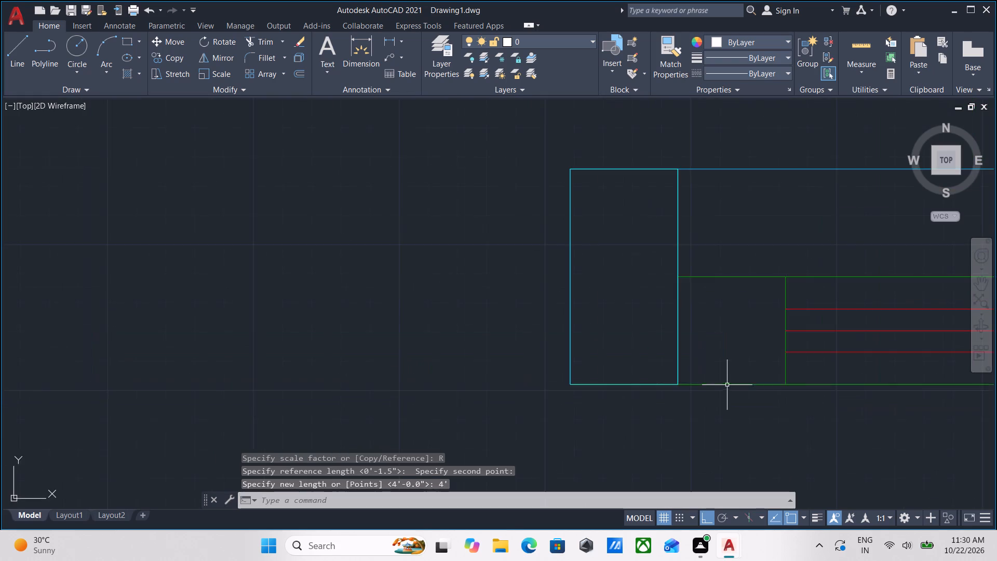
{"action": "scroll", "coordinate": [730, 384], "scroll_direction": "down", "scroll_amount": 3}
{"action": "middle_click_drag", "start_coordinate": [730, 384], "coordinate": [489, 375]}
{"action": "scroll", "coordinate": [507, 370], "scroll_direction": "down", "scroll_amount": 3}
{"action": "scroll", "coordinate": [611, 373], "scroll_direction": "up", "scroll_amount": 5}
{"action": "middle_click_drag", "start_coordinate": [756, 352], "coordinate": [776, 415]}
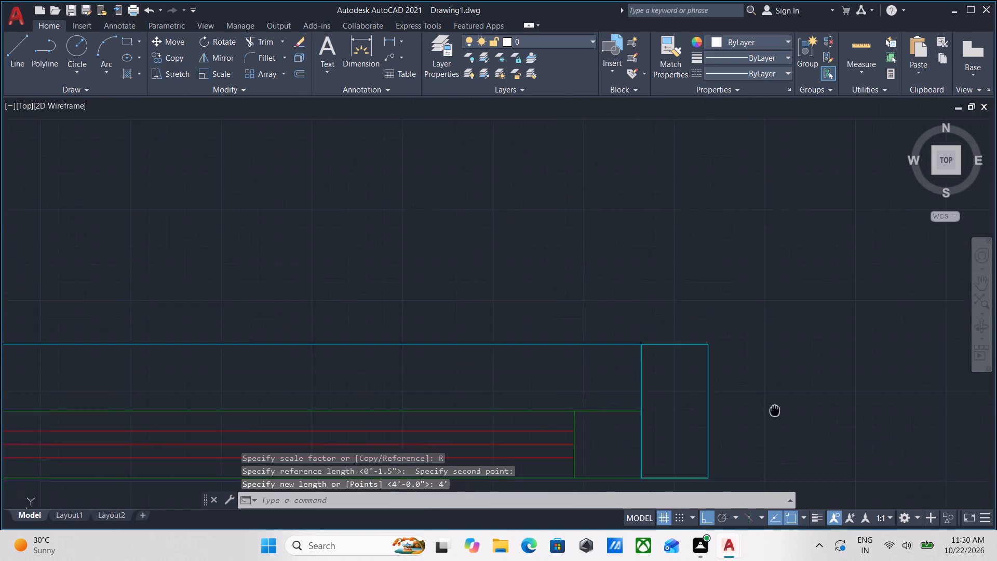
{"action": "middle_click_drag", "start_coordinate": [776, 415], "coordinate": [777, 416]}
{"action": "type", "text": "DLI"}
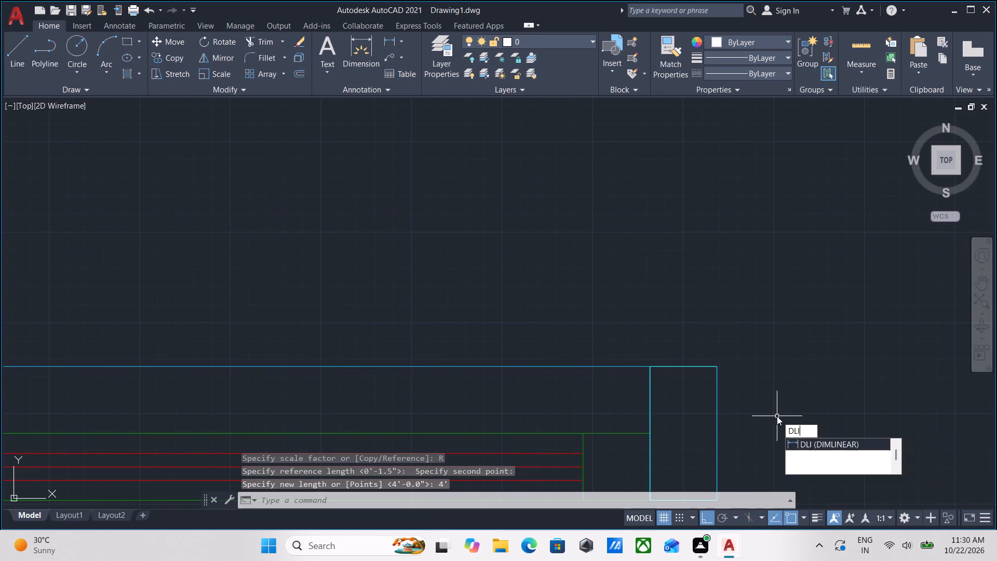
{"action": "key", "text": "Return"}
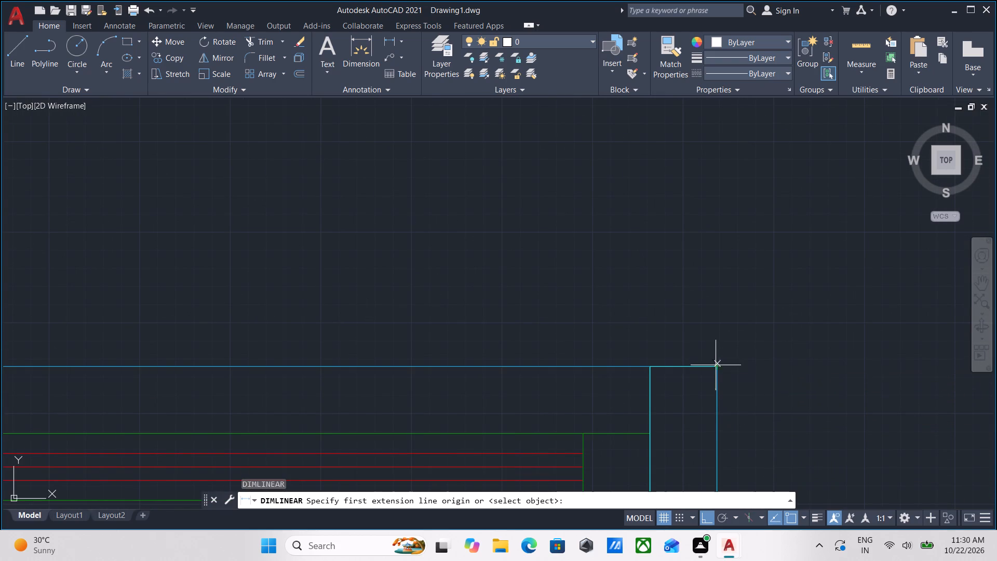
{"action": "left_click", "coordinate": [690, 366]}
{"action": "middle_click_drag", "start_coordinate": [699, 451], "coordinate": [693, 303]}
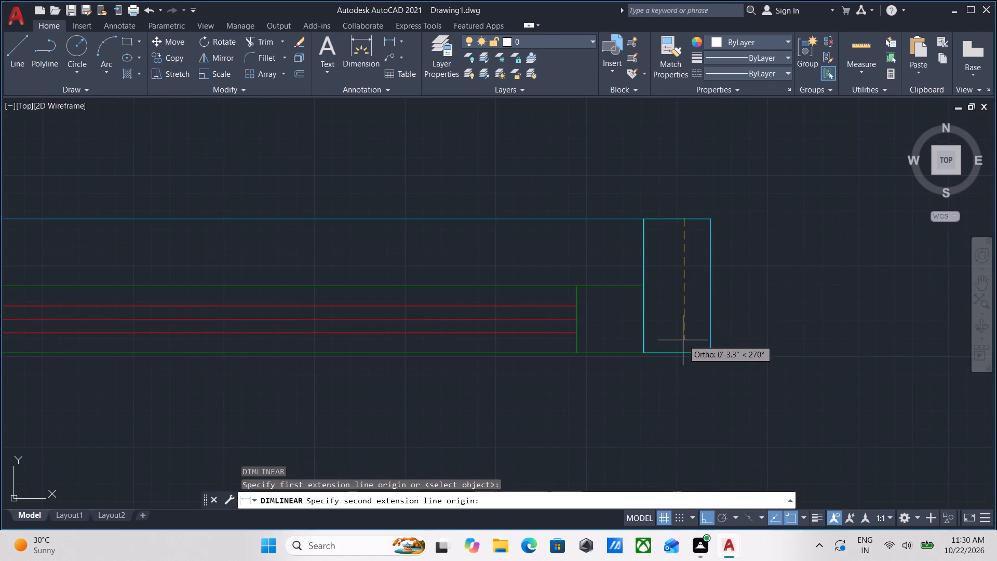
{"action": "left_click", "coordinate": [687, 353]}
{"action": "scroll", "coordinate": [692, 339], "scroll_direction": "down", "scroll_amount": 1}
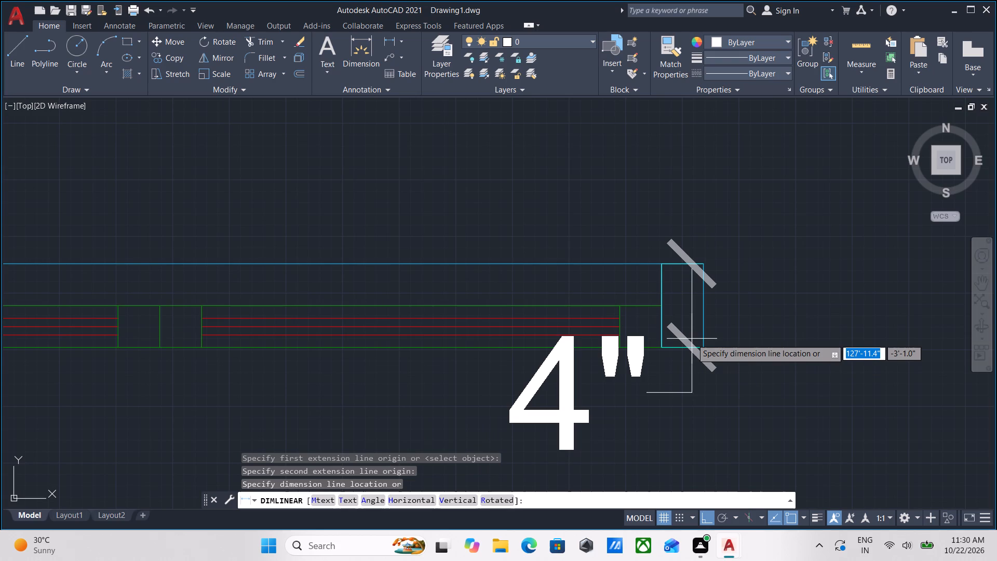
{"action": "key", "text": "Escape"}
Explode the scaled two-panel symbol into separate objects and check that its parts can be selected individually.
{"action": "middle_click_drag", "start_coordinate": [692, 339], "coordinate": [804, 377]}
{"action": "scroll", "coordinate": [811, 374], "scroll_direction": "down", "scroll_amount": 1}
{"action": "middle_click_drag", "start_coordinate": [811, 374], "coordinate": [813, 374]}
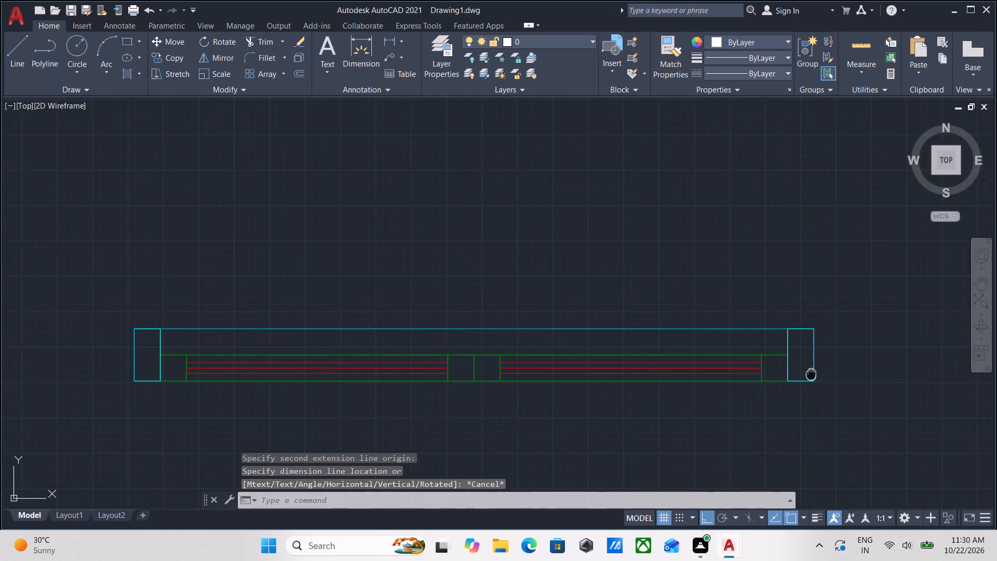
{"action": "middle_click_drag", "start_coordinate": [813, 374], "coordinate": [829, 376]}
{"action": "left_click_drag", "start_coordinate": [709, 417], "coordinate": [705, 409]}
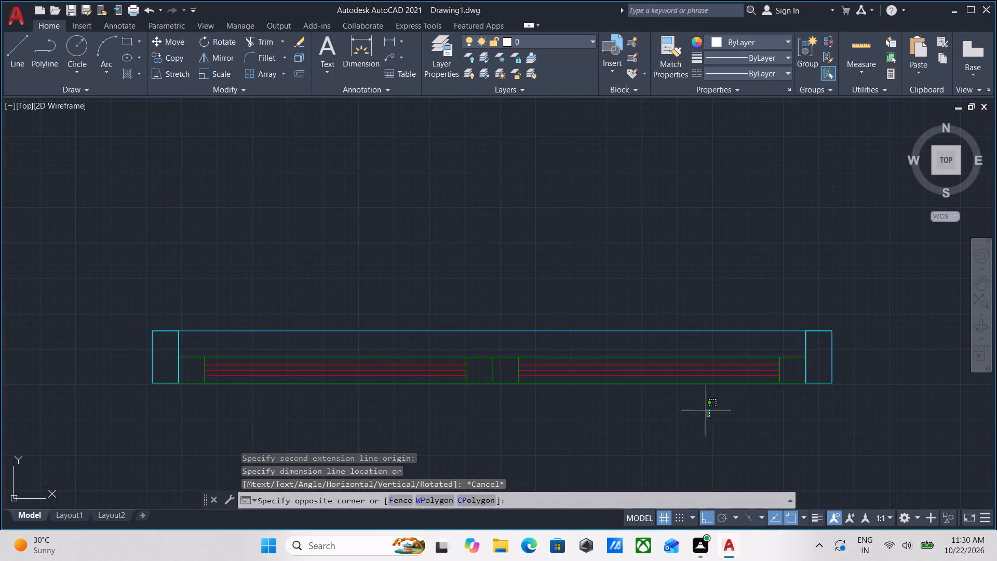
{"action": "left_click", "coordinate": [640, 325]}
{"action": "key", "text": "x"}
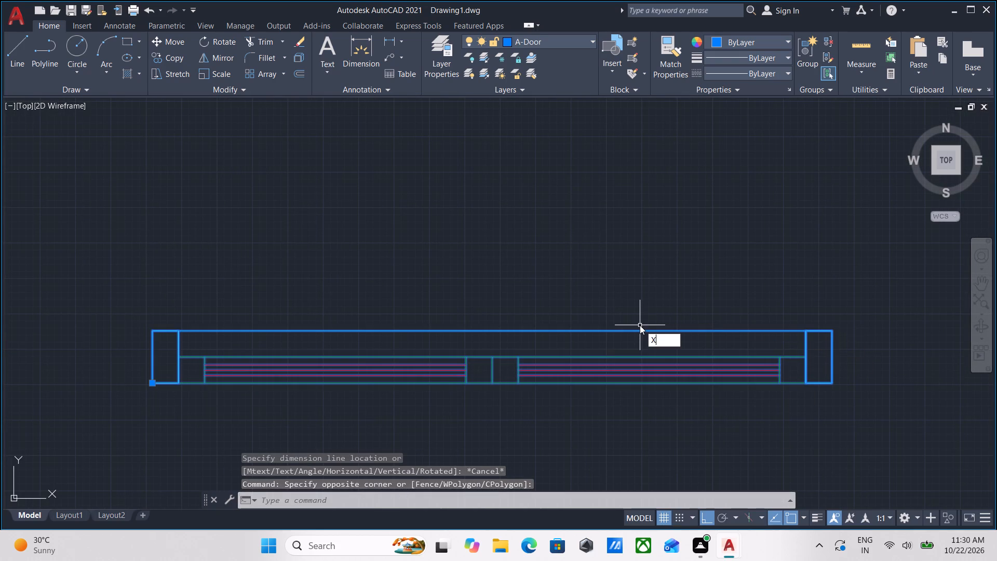
{"action": "key", "text": "Return"}
{"action": "left_click", "coordinate": [685, 409]}
{"action": "left_click", "coordinate": [661, 356]}
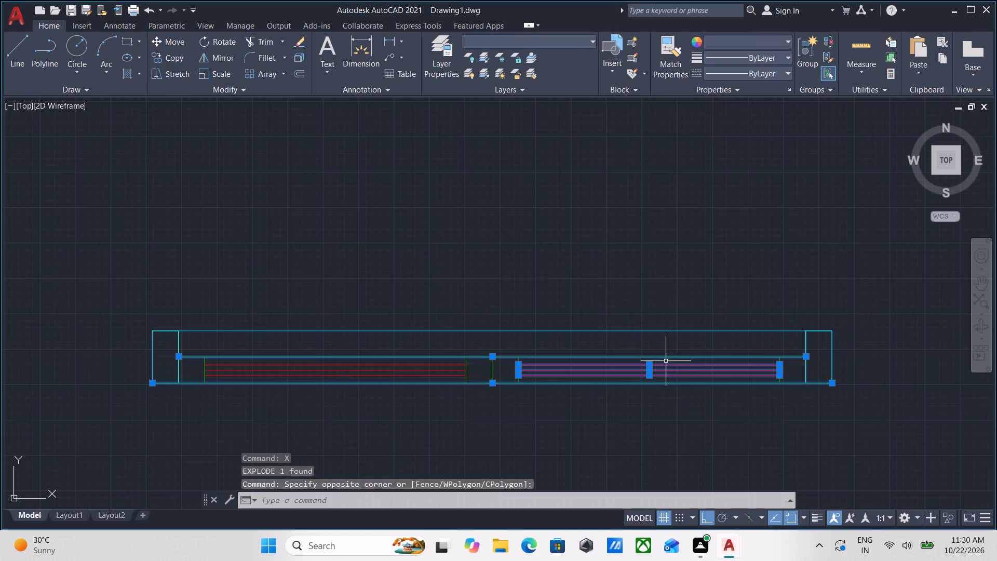
{"action": "key", "text": "Escape"}
Stretch the top edge of the symbol's frame, including both end jambs, upward by 5".
{"action": "left_click", "coordinate": [865, 302]}
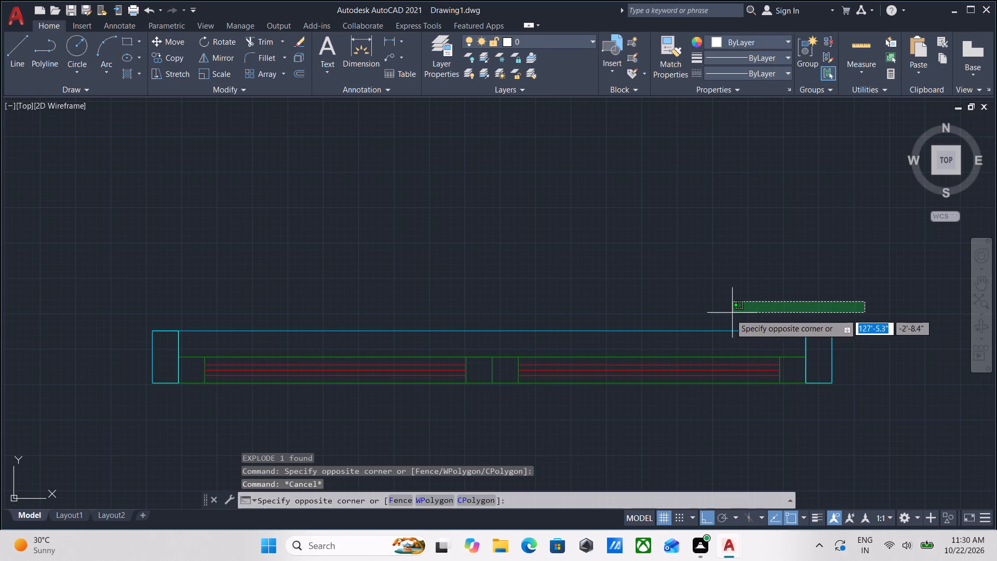
{"action": "left_click", "coordinate": [96, 343]}
{"action": "middle_click_drag", "start_coordinate": [475, 249], "coordinate": [527, 287]}
{"action": "type", "text": "STRE"}
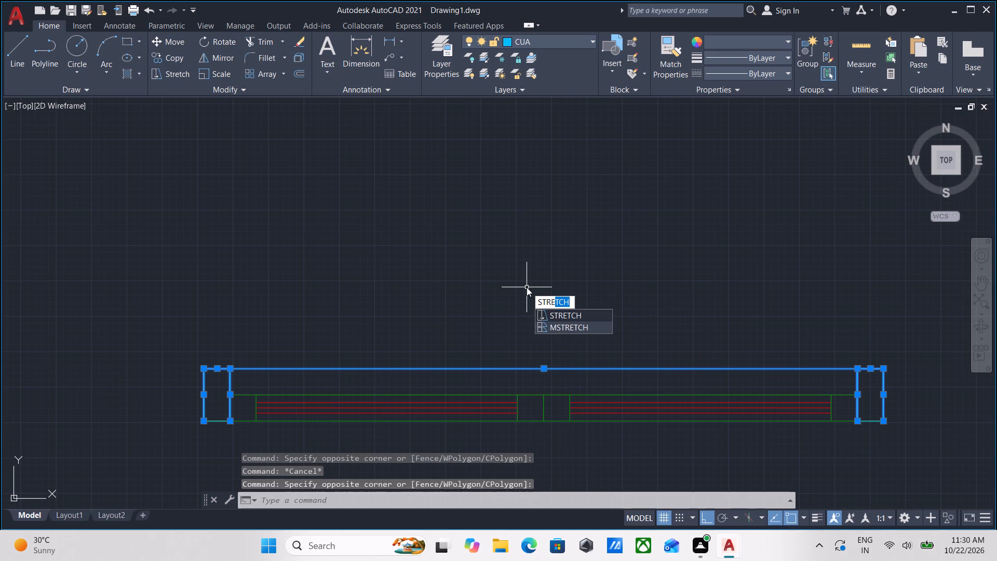
{"action": "key", "text": "Return"}
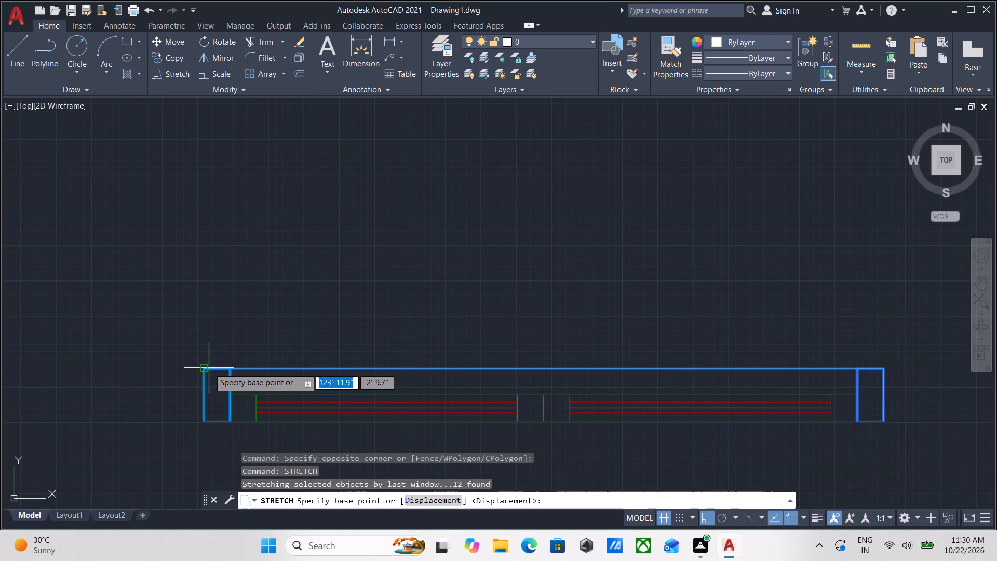
{"action": "left_click", "coordinate": [203, 368]}
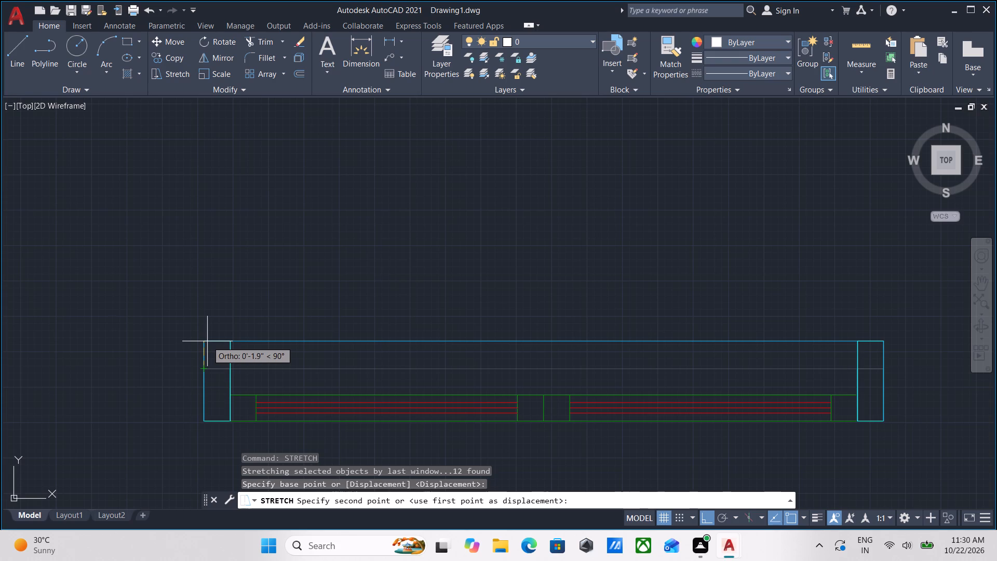
{"action": "key", "text": "e"}
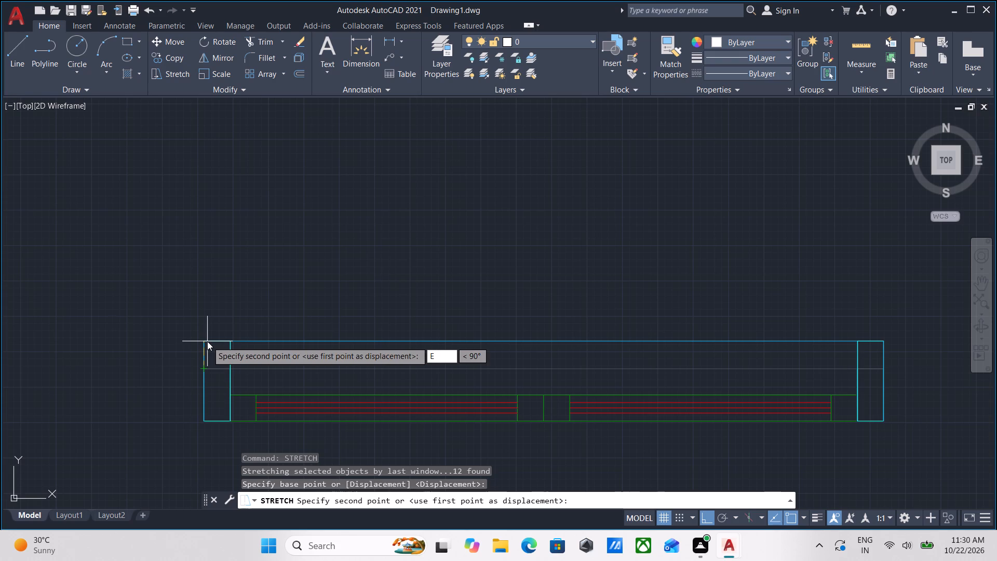
{"action": "key", "text": "BackSpace"}
{"action": "key", "text": "5"}
{"action": "key", "text": "shift+quotedbl"}
{"action": "key", "text": "Return"}
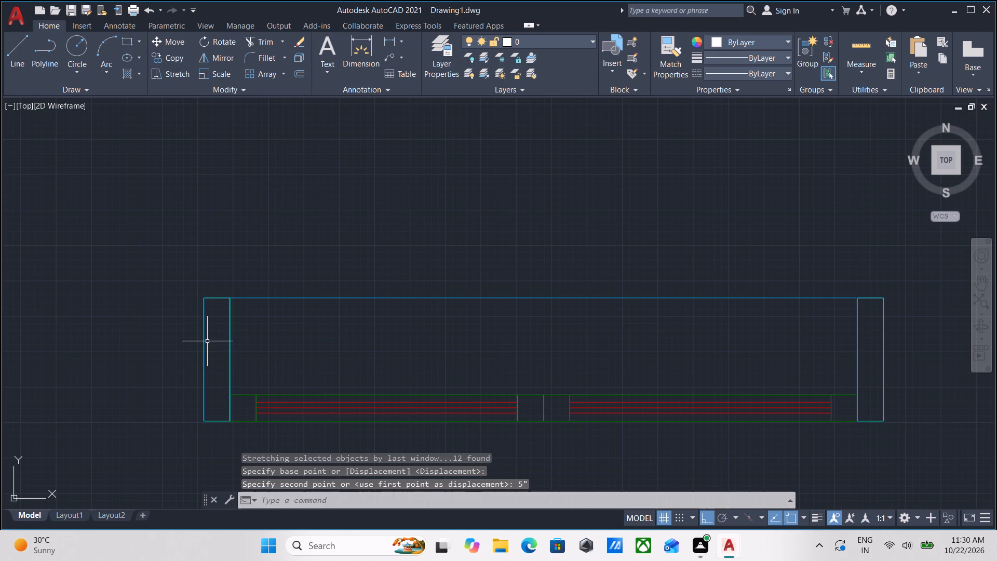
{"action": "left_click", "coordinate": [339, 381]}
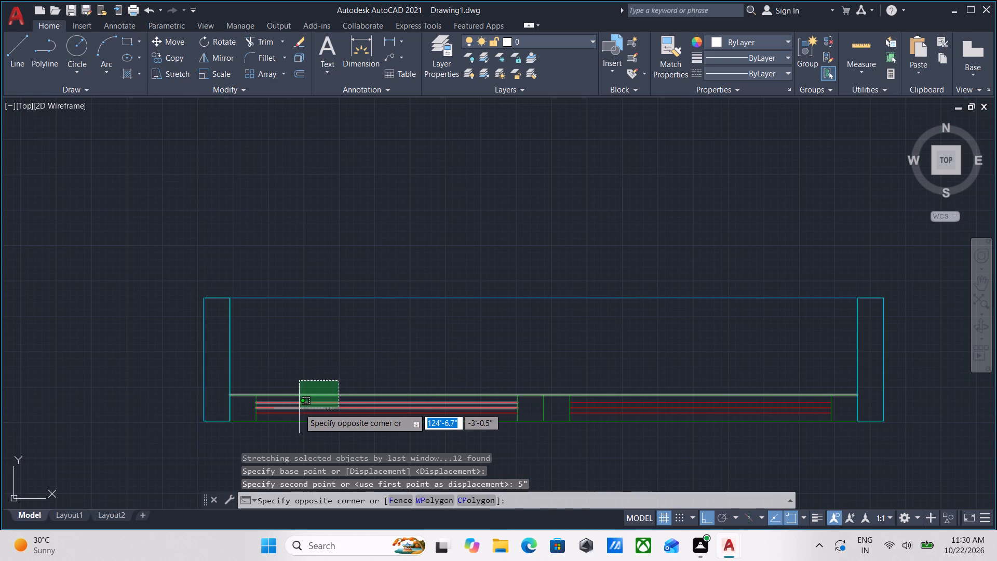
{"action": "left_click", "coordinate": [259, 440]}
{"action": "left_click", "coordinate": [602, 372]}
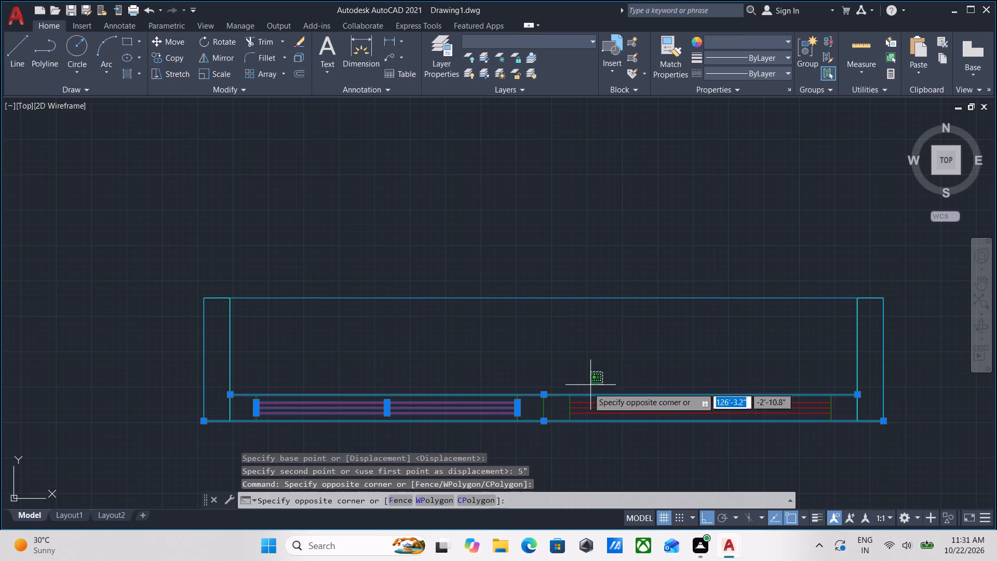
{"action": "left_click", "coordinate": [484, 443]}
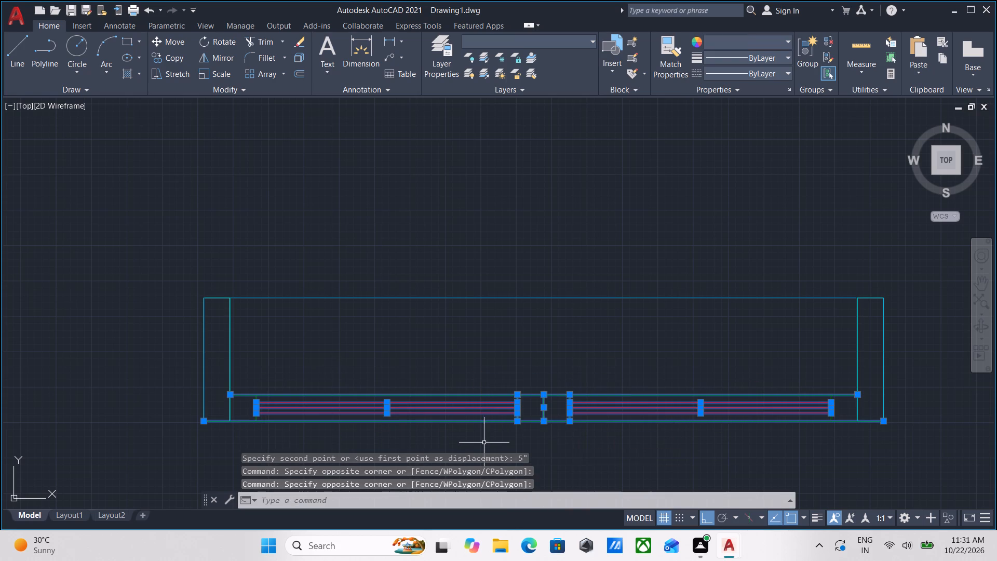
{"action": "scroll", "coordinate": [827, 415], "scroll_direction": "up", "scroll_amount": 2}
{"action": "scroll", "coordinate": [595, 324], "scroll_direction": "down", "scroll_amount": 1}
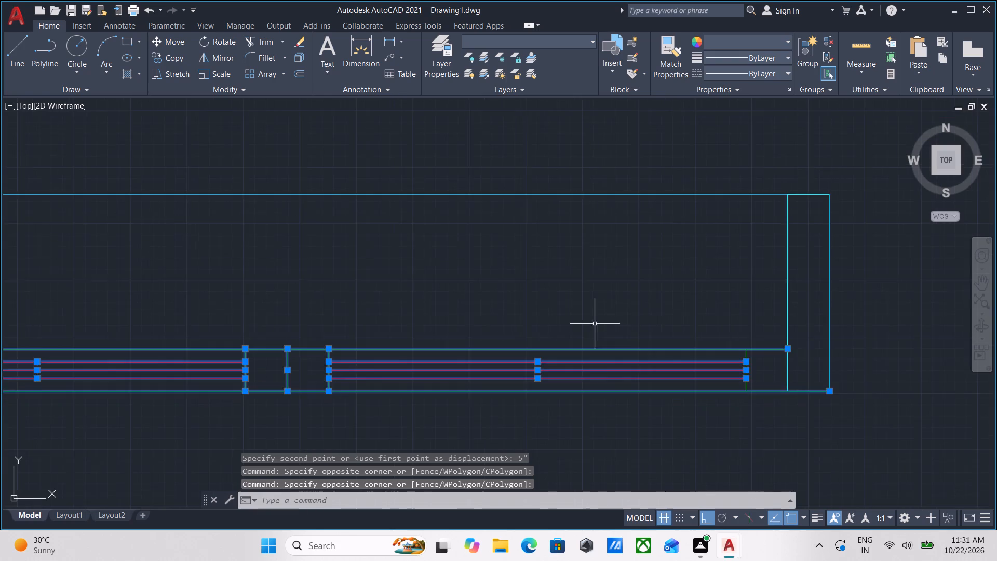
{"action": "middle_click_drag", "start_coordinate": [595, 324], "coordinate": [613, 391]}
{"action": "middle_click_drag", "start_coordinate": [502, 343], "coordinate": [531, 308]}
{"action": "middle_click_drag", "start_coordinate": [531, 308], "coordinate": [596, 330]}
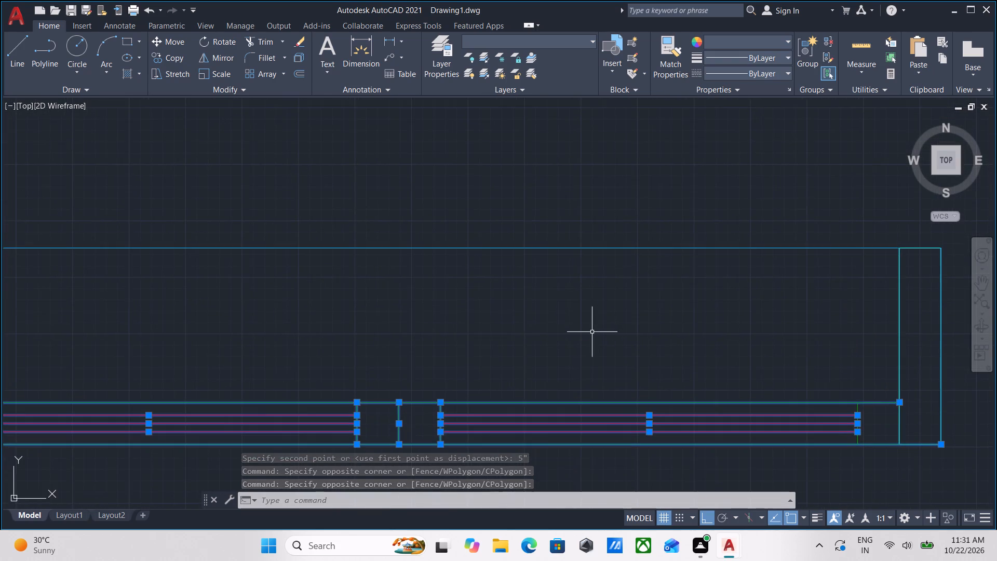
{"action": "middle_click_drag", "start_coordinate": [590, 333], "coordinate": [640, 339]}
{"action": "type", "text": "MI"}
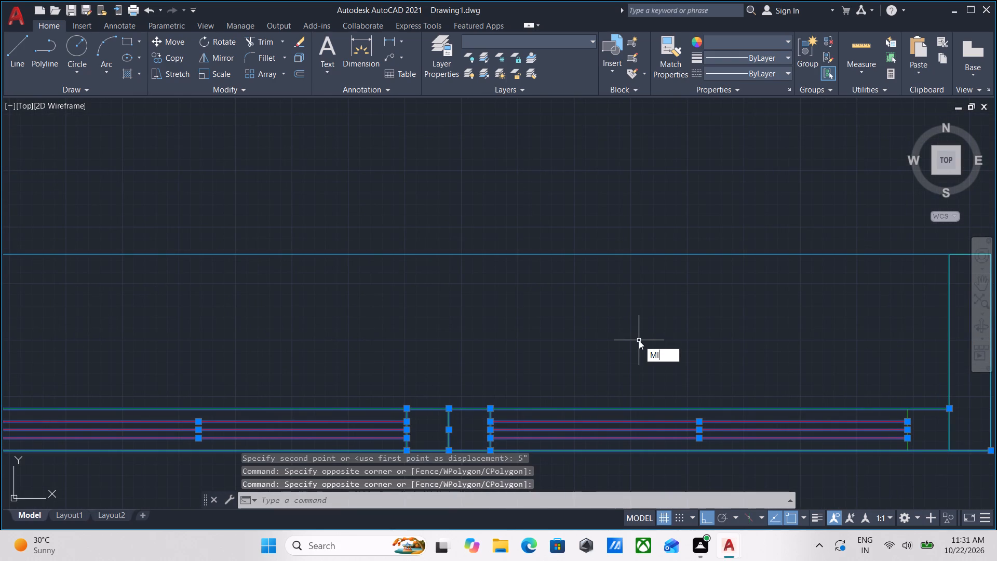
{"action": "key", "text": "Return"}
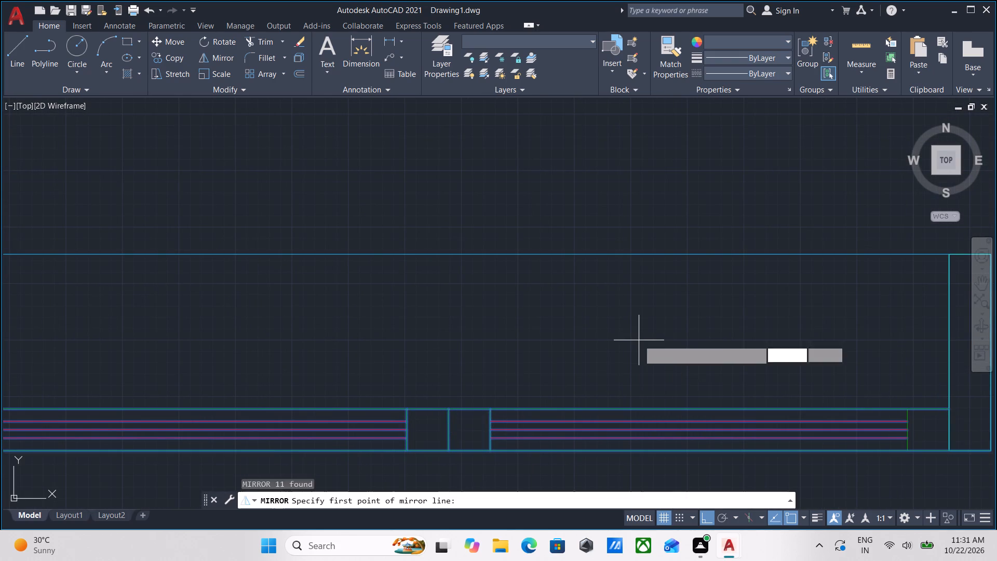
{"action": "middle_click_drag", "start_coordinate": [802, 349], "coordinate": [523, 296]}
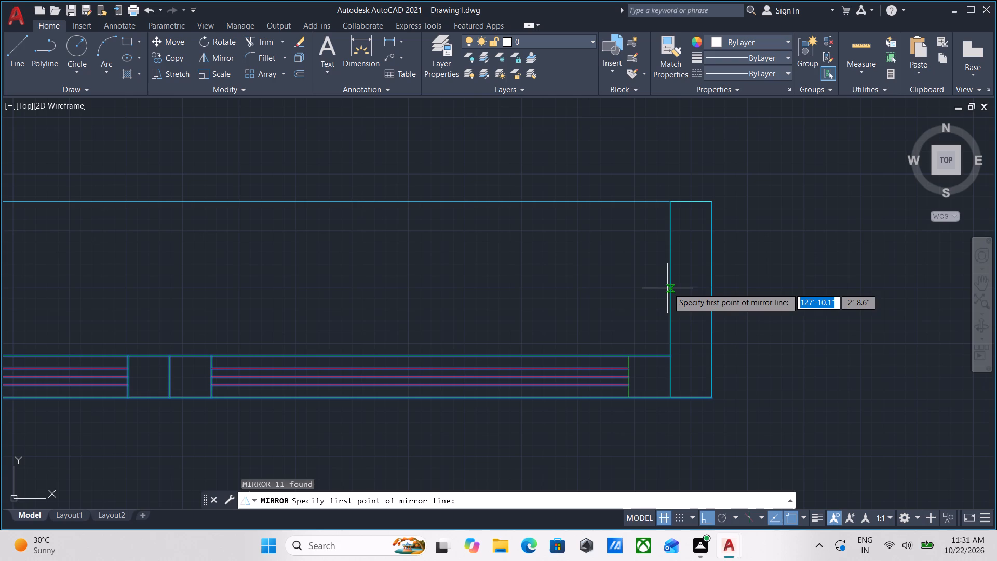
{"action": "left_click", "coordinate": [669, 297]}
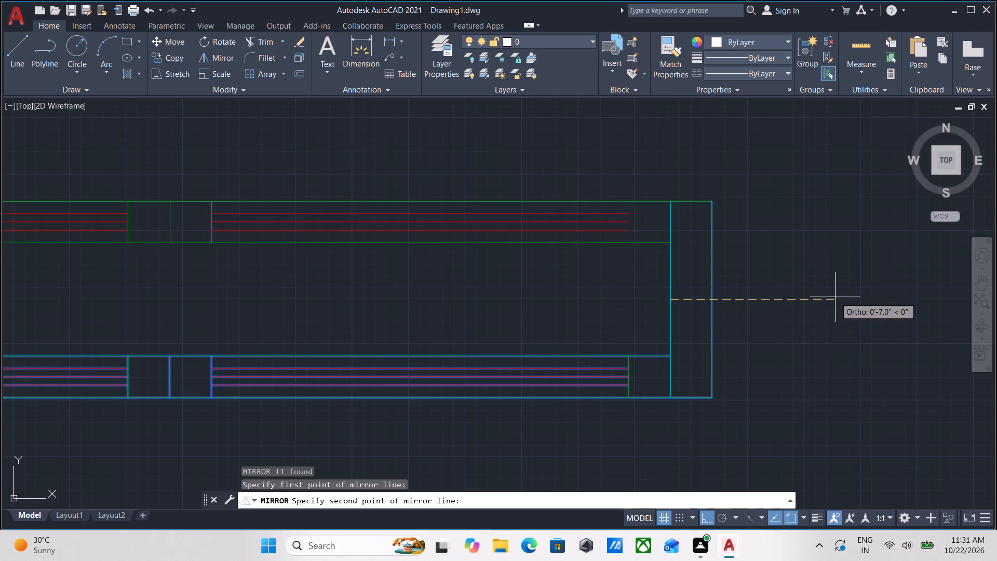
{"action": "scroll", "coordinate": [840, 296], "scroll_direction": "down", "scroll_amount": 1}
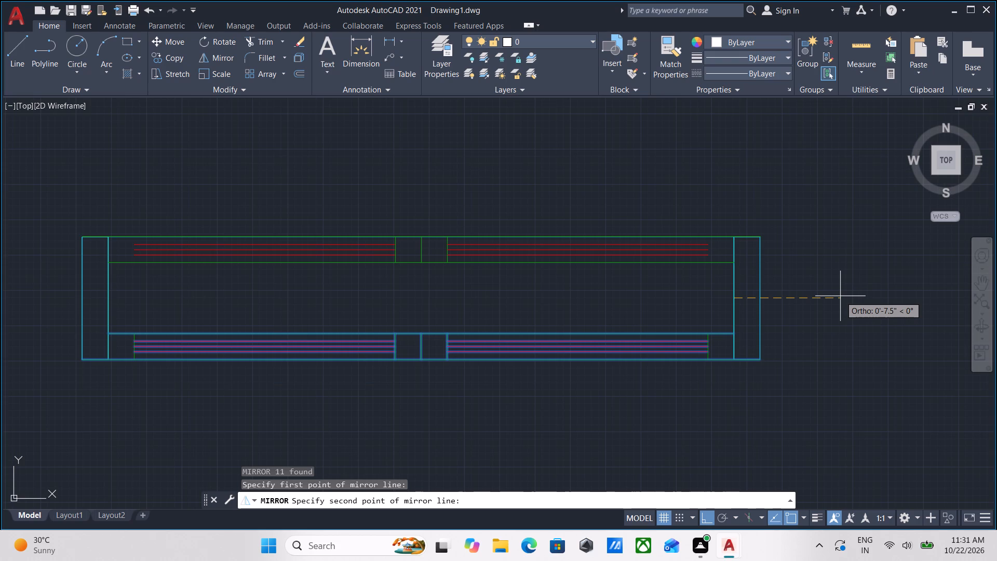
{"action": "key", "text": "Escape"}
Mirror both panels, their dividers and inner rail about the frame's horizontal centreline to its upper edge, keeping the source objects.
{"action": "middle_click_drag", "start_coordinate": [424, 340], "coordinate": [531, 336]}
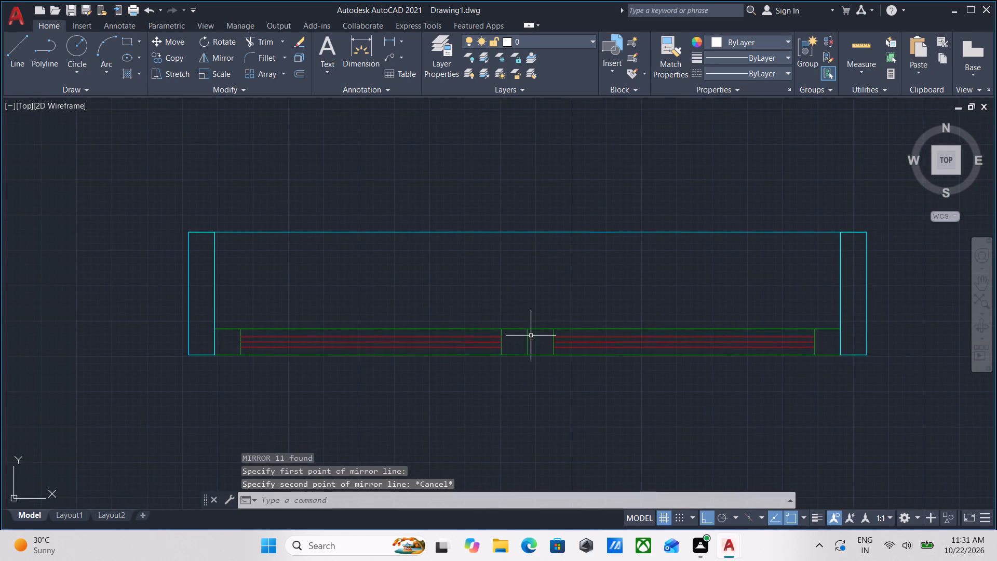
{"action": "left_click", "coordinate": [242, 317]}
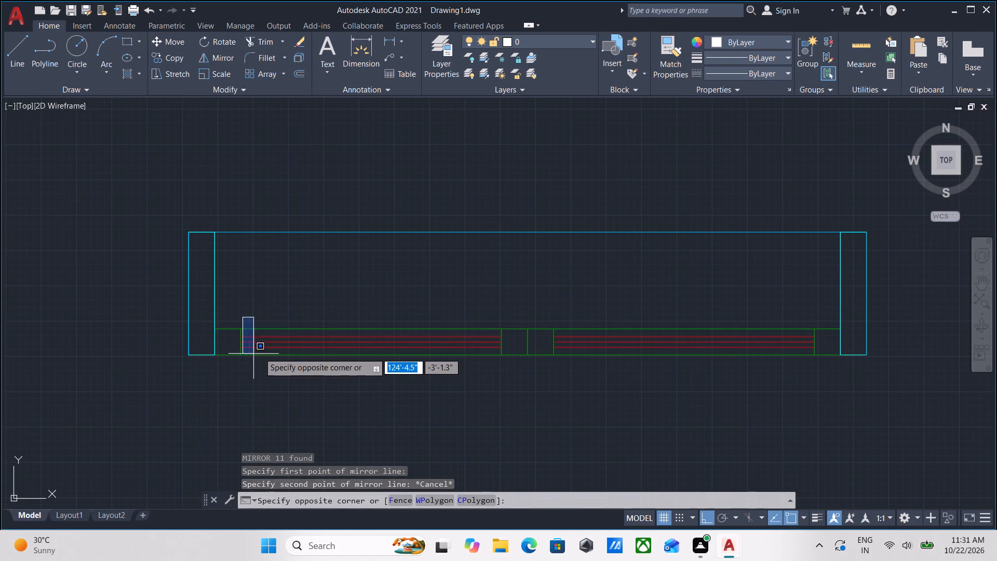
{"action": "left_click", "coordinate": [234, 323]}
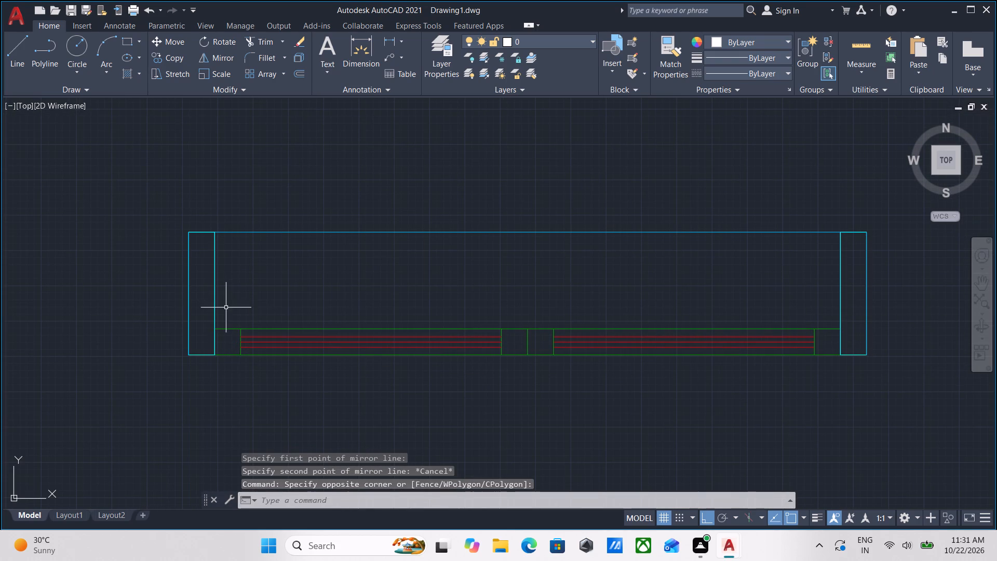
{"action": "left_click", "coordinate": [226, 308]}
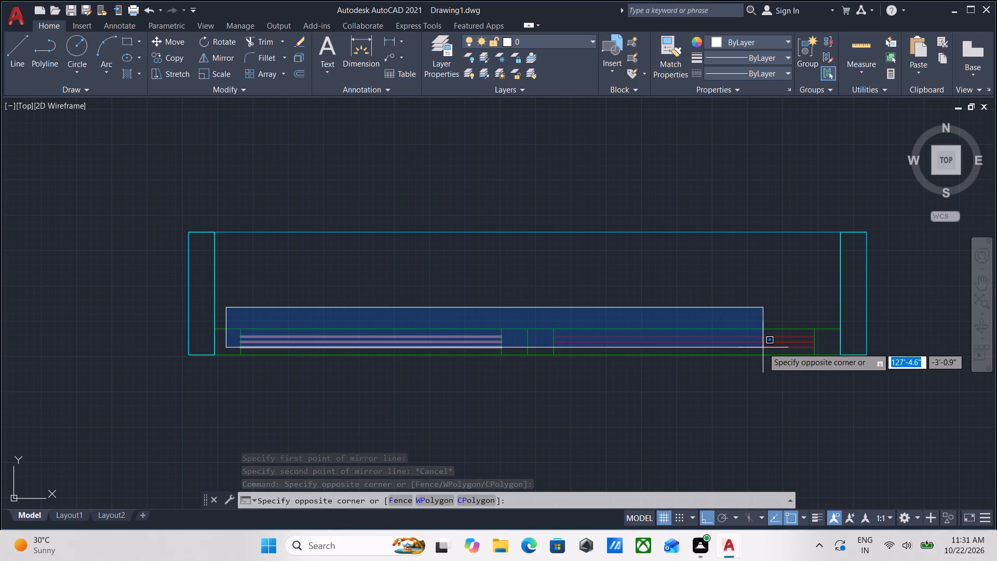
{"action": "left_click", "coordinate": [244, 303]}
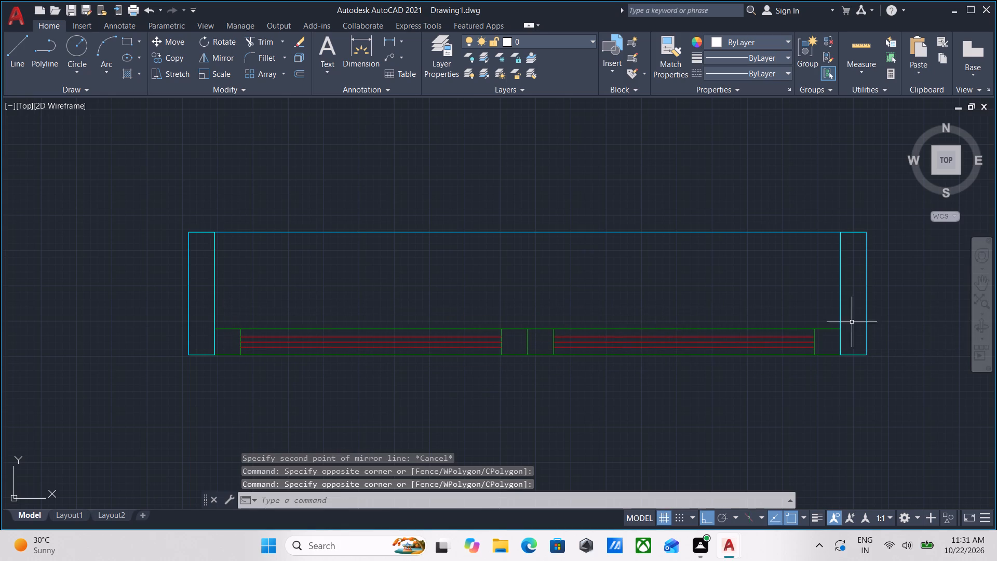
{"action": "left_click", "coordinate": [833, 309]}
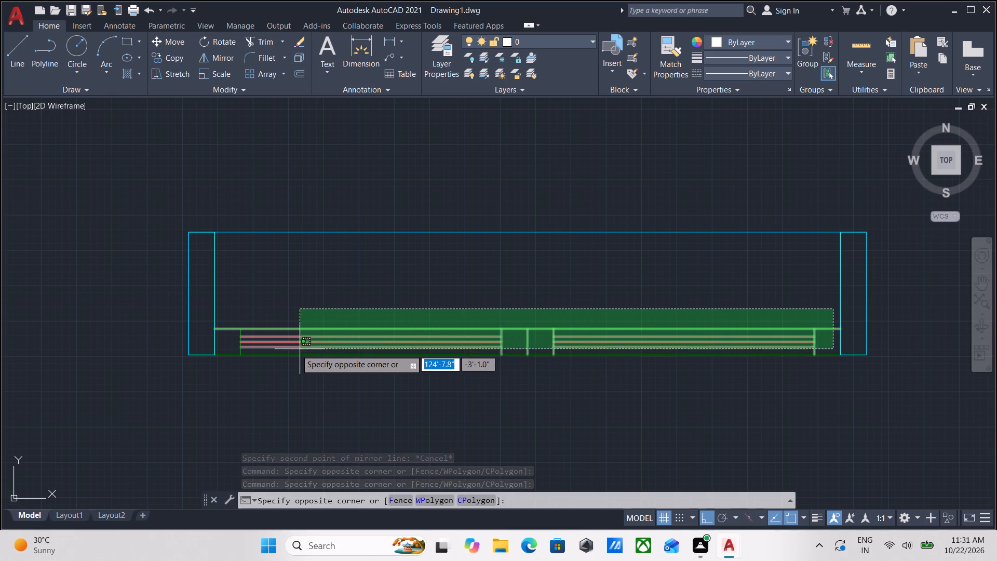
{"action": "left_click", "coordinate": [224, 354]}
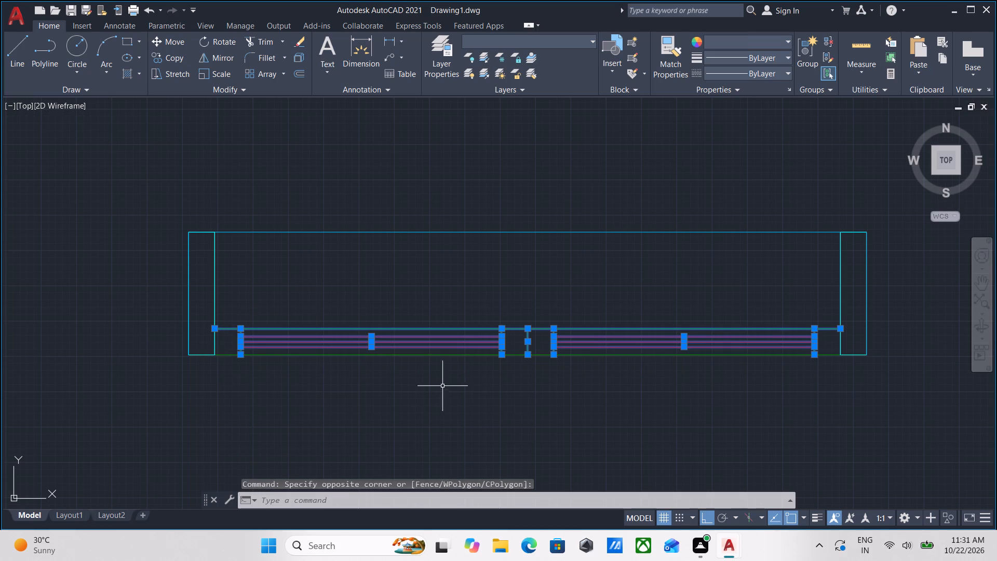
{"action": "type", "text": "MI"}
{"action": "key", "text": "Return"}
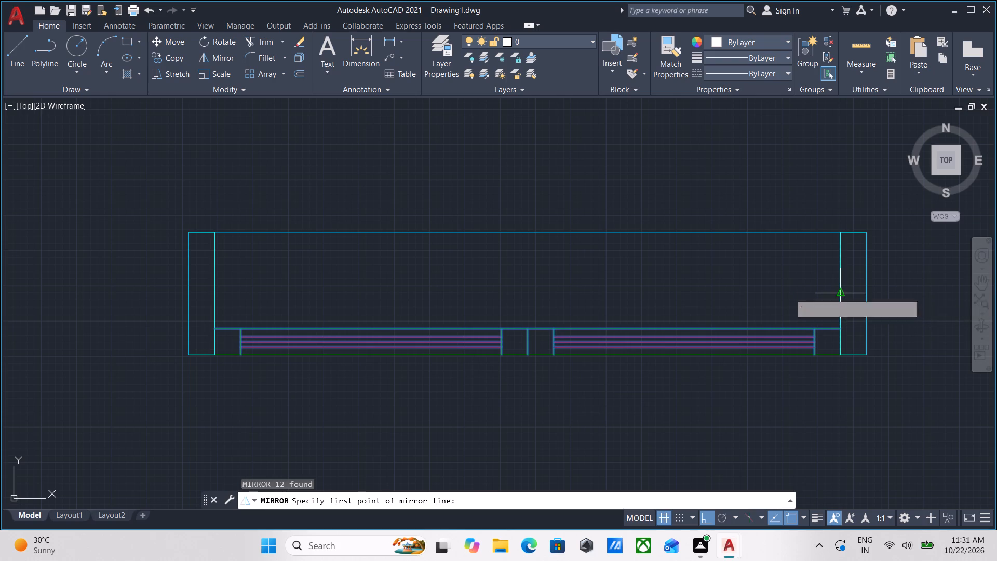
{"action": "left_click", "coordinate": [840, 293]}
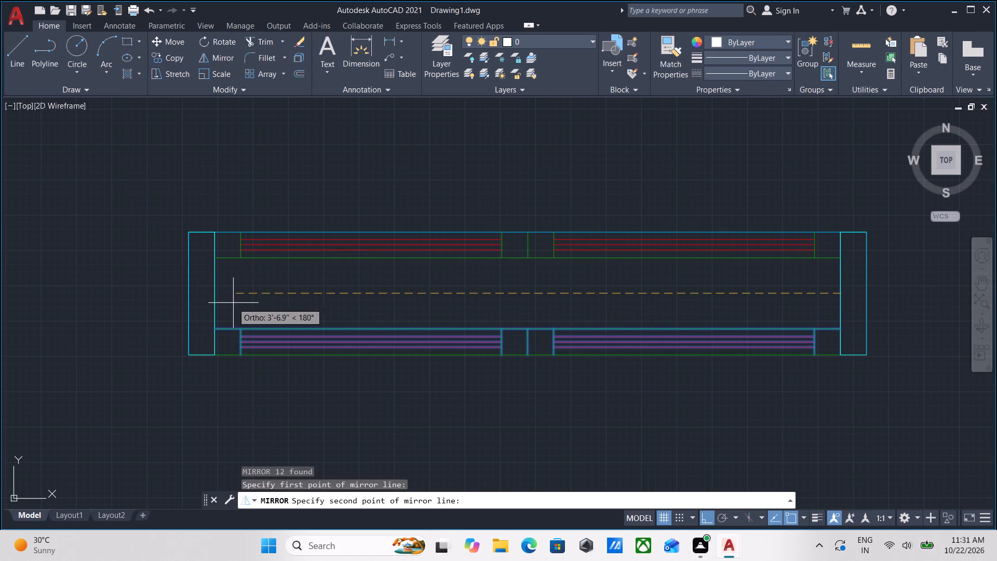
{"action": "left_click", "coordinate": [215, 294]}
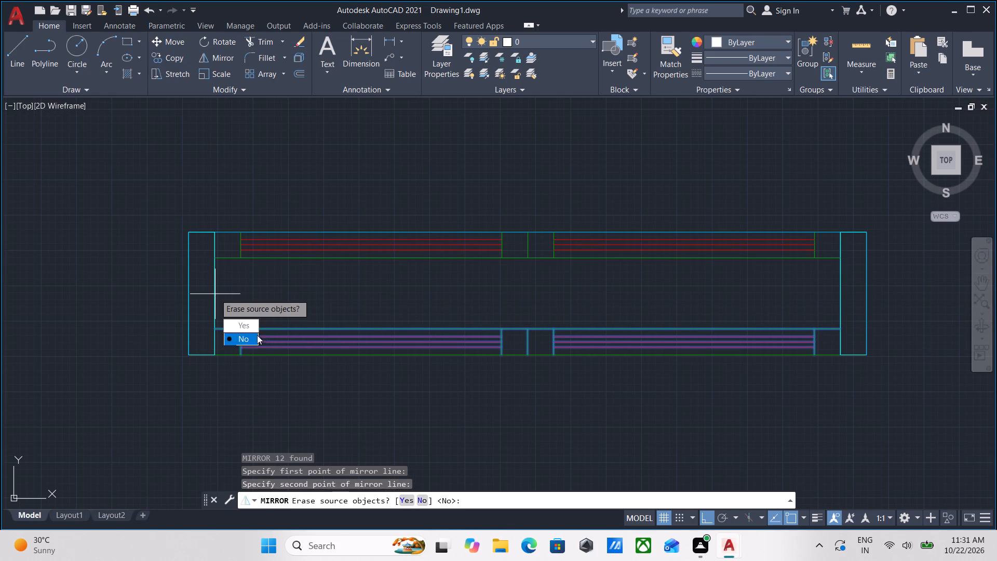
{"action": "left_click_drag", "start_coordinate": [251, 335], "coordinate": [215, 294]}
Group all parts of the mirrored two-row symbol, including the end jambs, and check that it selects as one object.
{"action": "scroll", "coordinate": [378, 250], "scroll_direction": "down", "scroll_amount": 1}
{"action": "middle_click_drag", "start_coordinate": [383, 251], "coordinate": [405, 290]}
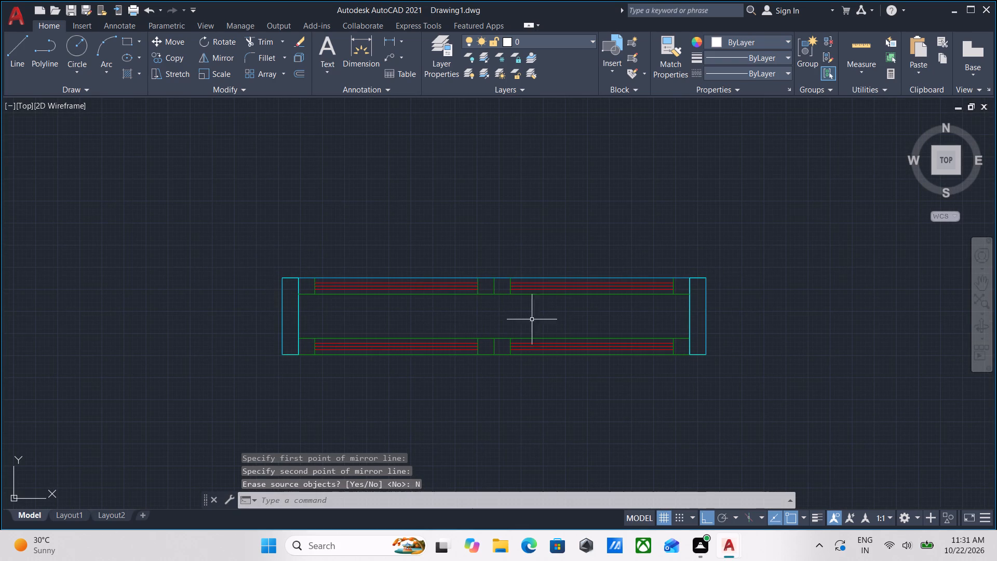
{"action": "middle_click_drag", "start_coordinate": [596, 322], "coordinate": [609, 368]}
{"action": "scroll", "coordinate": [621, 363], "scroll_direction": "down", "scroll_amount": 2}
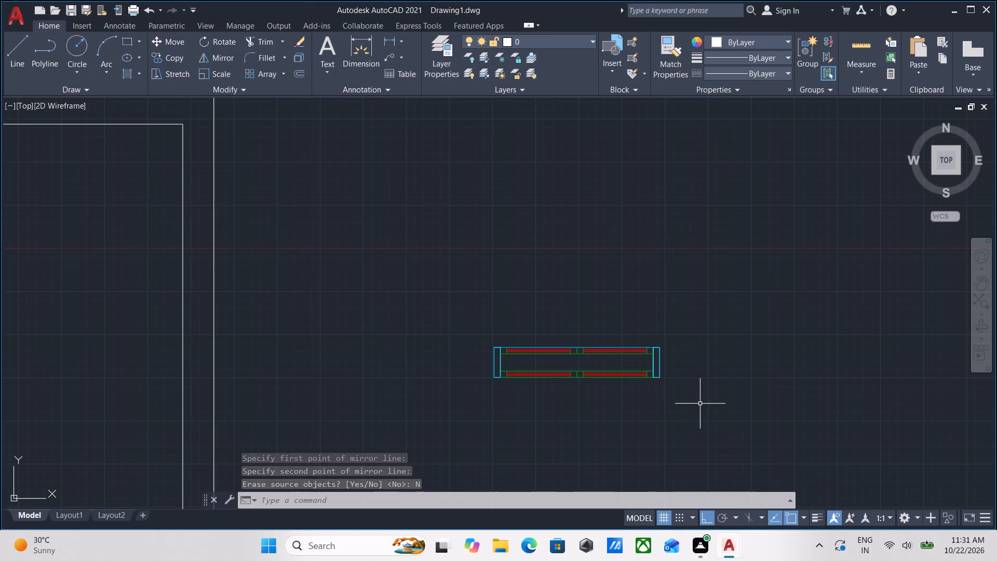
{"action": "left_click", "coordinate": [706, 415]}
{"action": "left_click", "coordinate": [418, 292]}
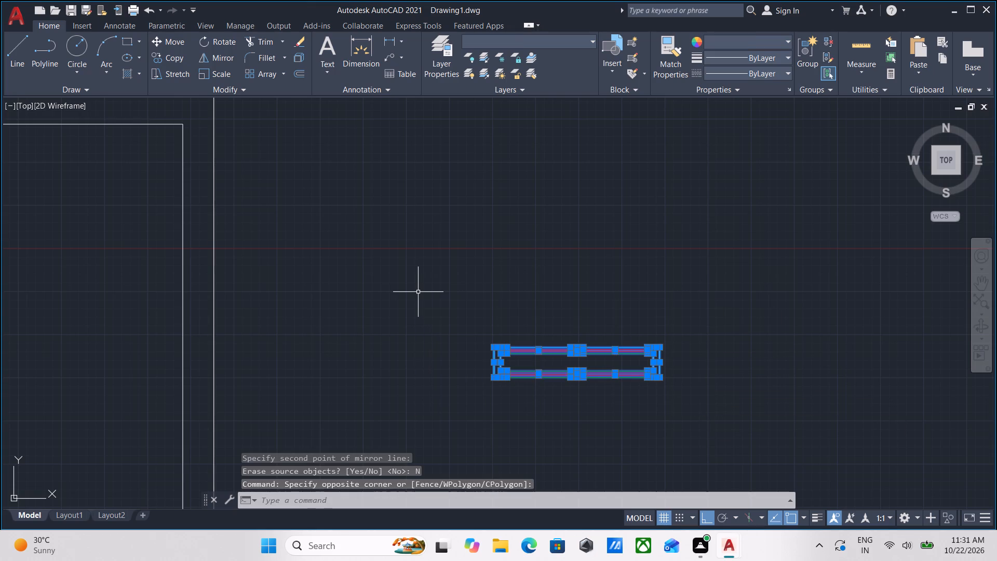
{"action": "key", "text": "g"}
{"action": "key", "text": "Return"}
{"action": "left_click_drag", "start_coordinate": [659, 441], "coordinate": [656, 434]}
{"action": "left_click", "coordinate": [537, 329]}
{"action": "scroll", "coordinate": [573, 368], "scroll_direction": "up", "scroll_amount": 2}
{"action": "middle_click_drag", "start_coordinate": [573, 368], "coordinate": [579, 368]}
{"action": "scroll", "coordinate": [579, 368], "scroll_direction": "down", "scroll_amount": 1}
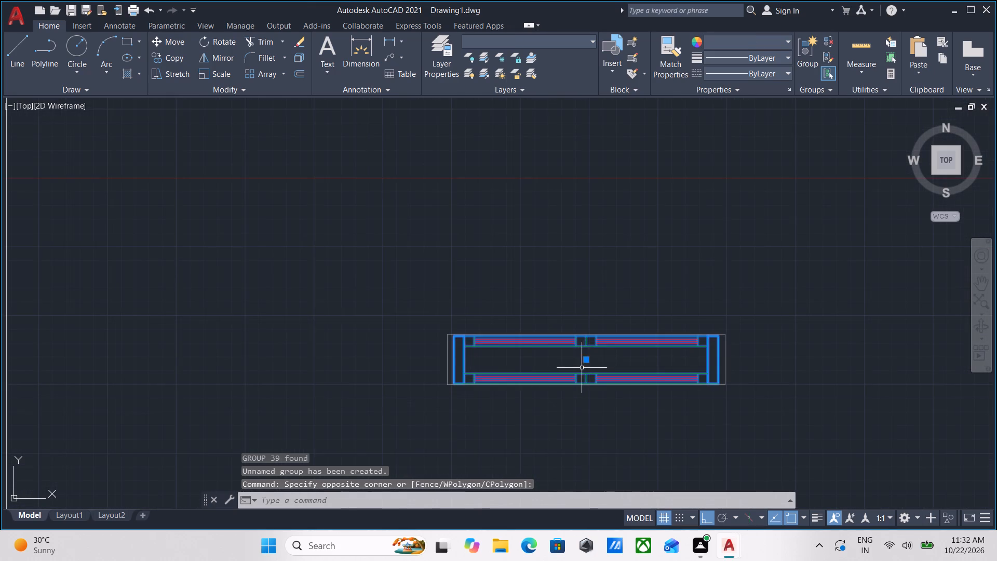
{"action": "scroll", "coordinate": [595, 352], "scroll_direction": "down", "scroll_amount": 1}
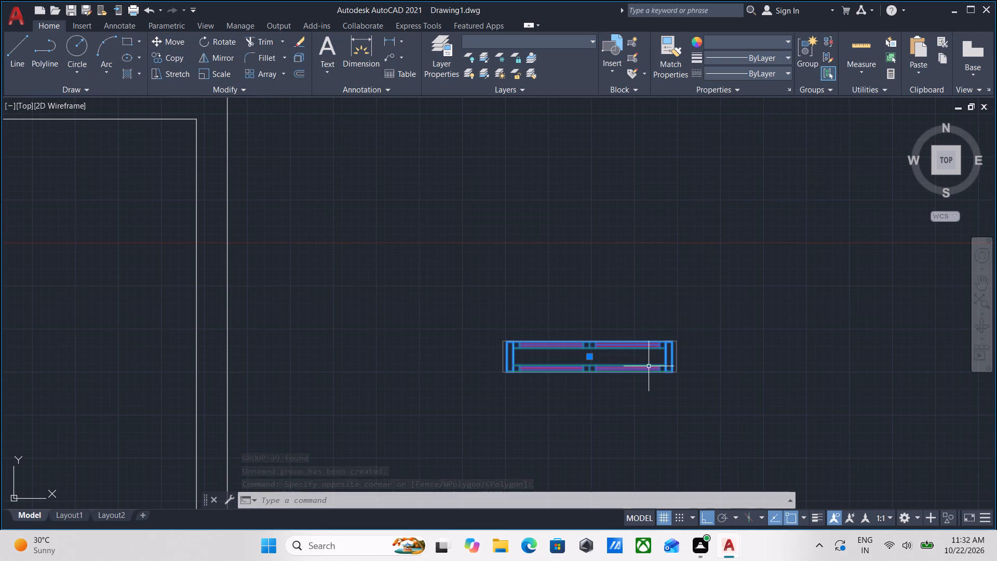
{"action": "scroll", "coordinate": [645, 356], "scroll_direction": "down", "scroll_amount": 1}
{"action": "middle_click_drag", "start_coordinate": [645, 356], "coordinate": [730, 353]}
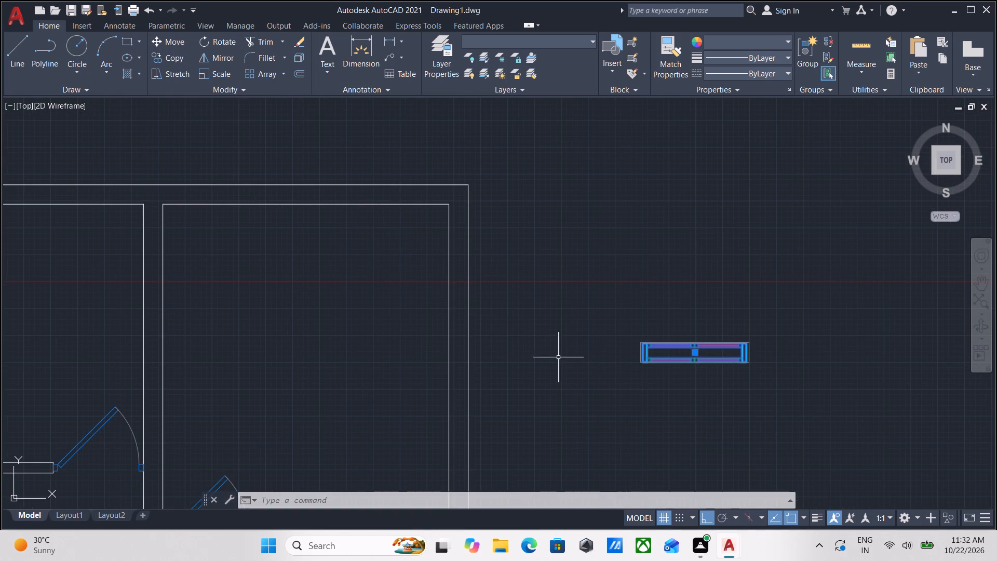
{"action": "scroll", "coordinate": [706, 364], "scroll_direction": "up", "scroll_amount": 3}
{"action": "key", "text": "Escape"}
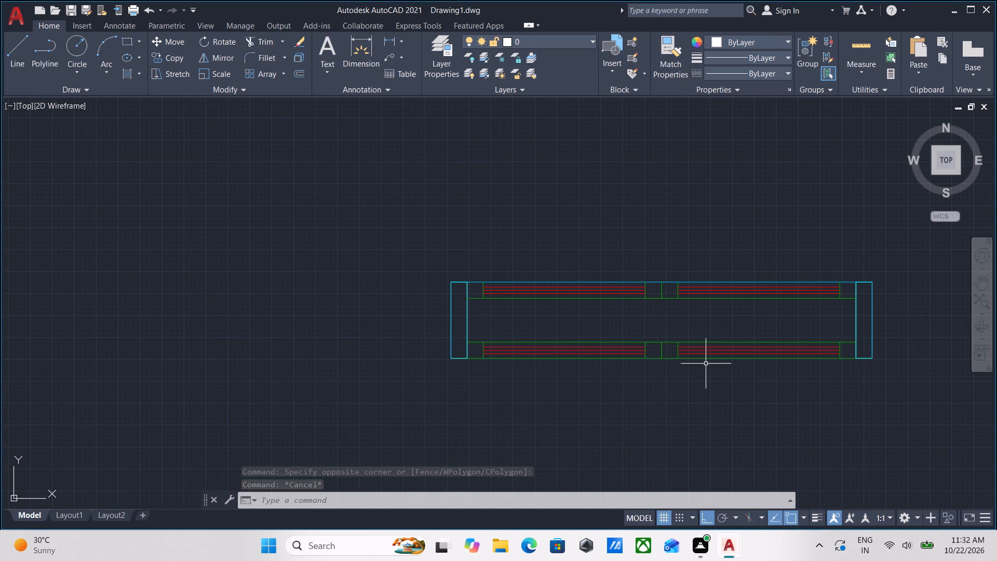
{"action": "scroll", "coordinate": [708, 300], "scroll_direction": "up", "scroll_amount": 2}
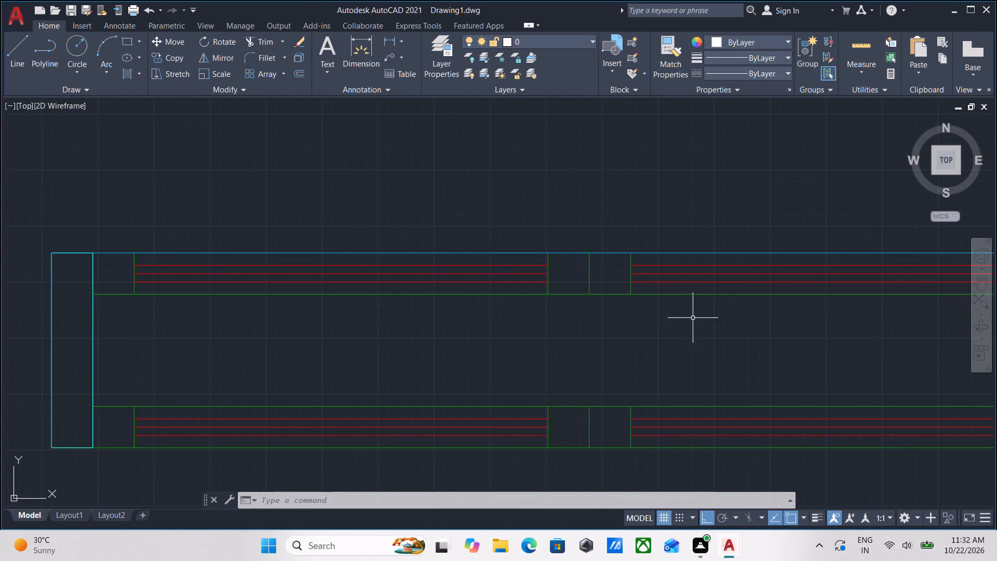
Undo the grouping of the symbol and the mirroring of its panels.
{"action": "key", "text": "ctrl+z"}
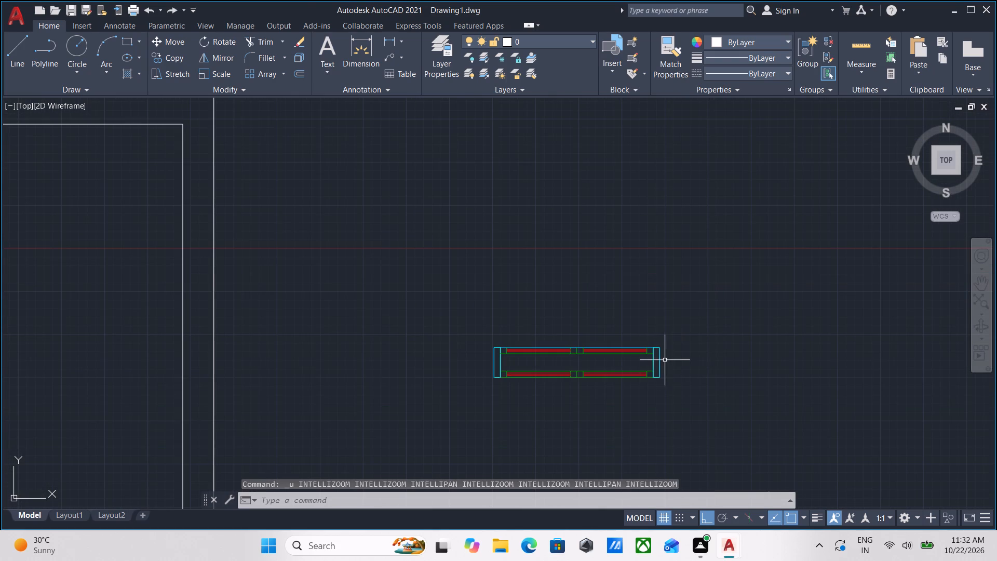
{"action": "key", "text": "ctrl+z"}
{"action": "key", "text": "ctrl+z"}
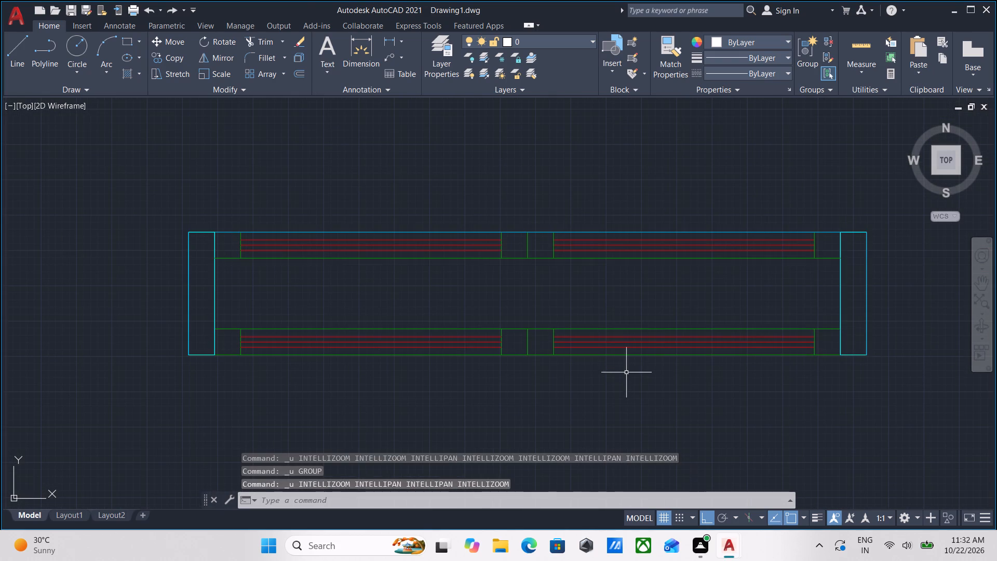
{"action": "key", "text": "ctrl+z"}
Group the lower row's inner rail, both panels' red lines and all five dividers, and check that they select as one object.
{"action": "left_click", "coordinate": [691, 304]}
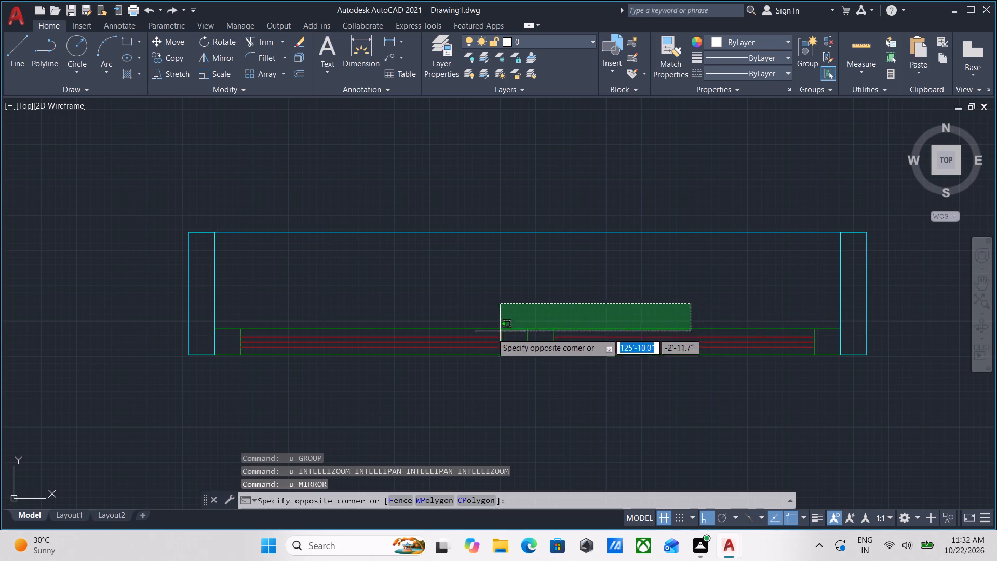
{"action": "left_click", "coordinate": [376, 353]}
{"action": "scroll", "coordinate": [217, 338], "scroll_direction": "up", "scroll_amount": 2}
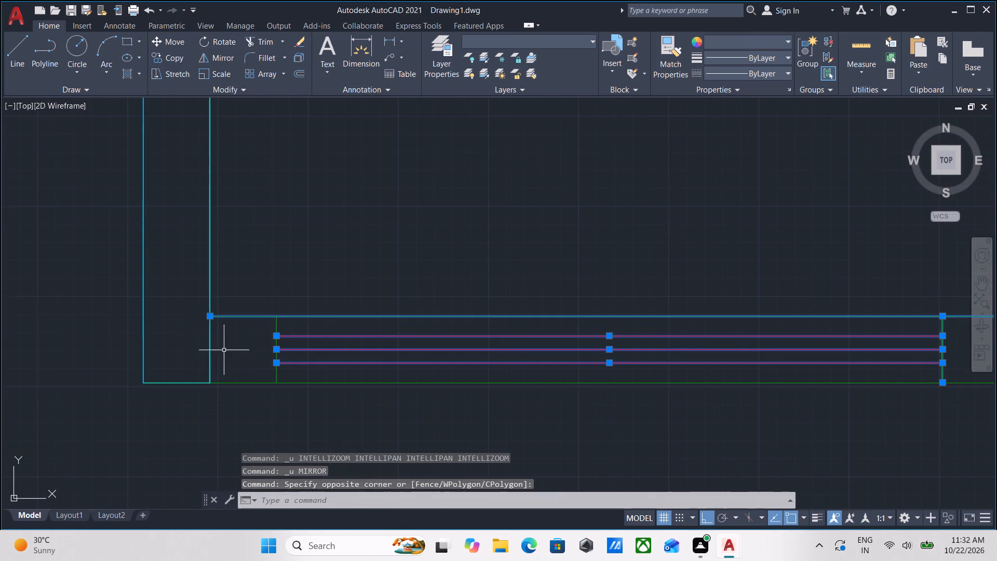
{"action": "scroll", "coordinate": [251, 368], "scroll_direction": "up", "scroll_amount": 2}
{"action": "left_click", "coordinate": [343, 392]}
{"action": "left_click", "coordinate": [293, 362]}
{"action": "scroll", "coordinate": [310, 355], "scroll_direction": "down", "scroll_amount": 3}
{"action": "middle_click_drag", "start_coordinate": [424, 369], "coordinate": [216, 336]}
{"action": "middle_click_drag", "start_coordinate": [650, 383], "coordinate": [296, 376]}
{"action": "middle_click_drag", "start_coordinate": [655, 391], "coordinate": [610, 407]}
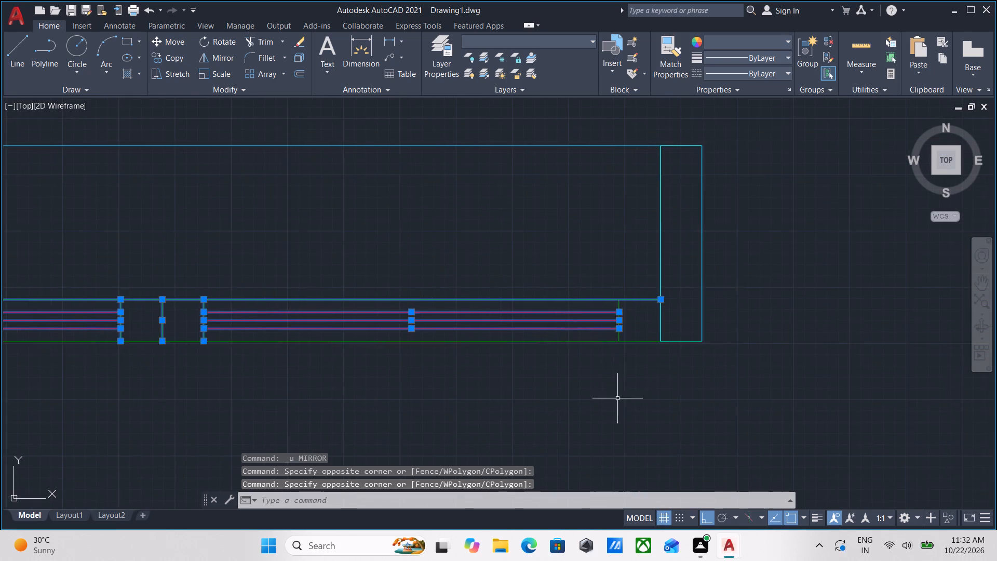
{"action": "scroll", "coordinate": [643, 343], "scroll_direction": "up", "scroll_amount": 6}
{"action": "left_click", "coordinate": [520, 299]}
{"action": "left_click", "coordinate": [349, 300]}
{"action": "scroll", "coordinate": [349, 300], "scroll_direction": "down", "scroll_amount": 2}
{"action": "middle_click_drag", "start_coordinate": [349, 300], "coordinate": [462, 297]}
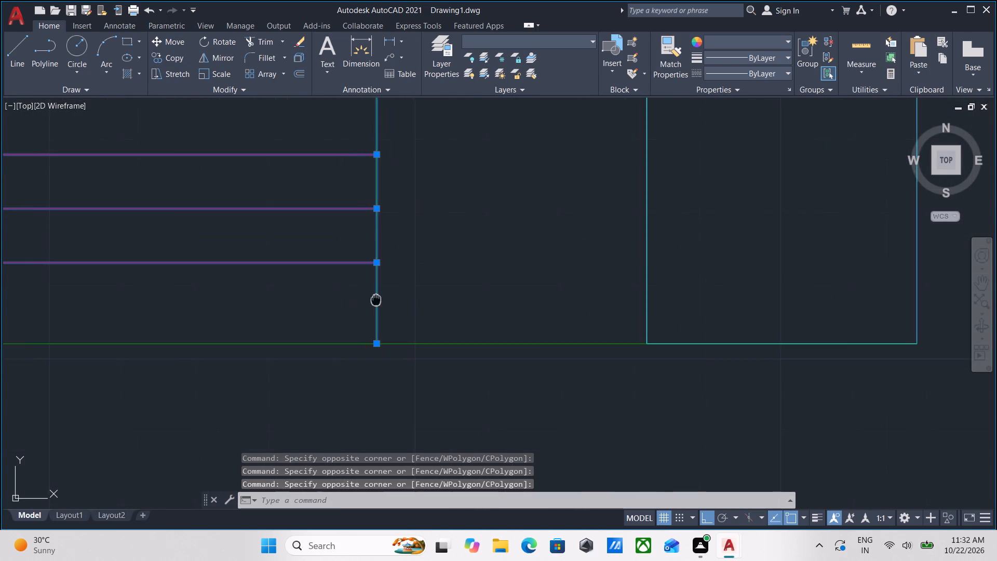
{"action": "middle_click_drag", "start_coordinate": [462, 297], "coordinate": [678, 278]}
{"action": "scroll", "coordinate": [529, 283], "scroll_direction": "down", "scroll_amount": 2}
{"action": "middle_click_drag", "start_coordinate": [528, 283], "coordinate": [819, 281]}
{"action": "scroll", "coordinate": [428, 333], "scroll_direction": "down", "scroll_amount": 1}
{"action": "middle_click_drag", "start_coordinate": [428, 333], "coordinate": [665, 344]}
{"action": "scroll", "coordinate": [617, 363], "scroll_direction": "down", "scroll_amount": 2}
{"action": "middle_click_drag", "start_coordinate": [609, 366], "coordinate": [719, 342]}
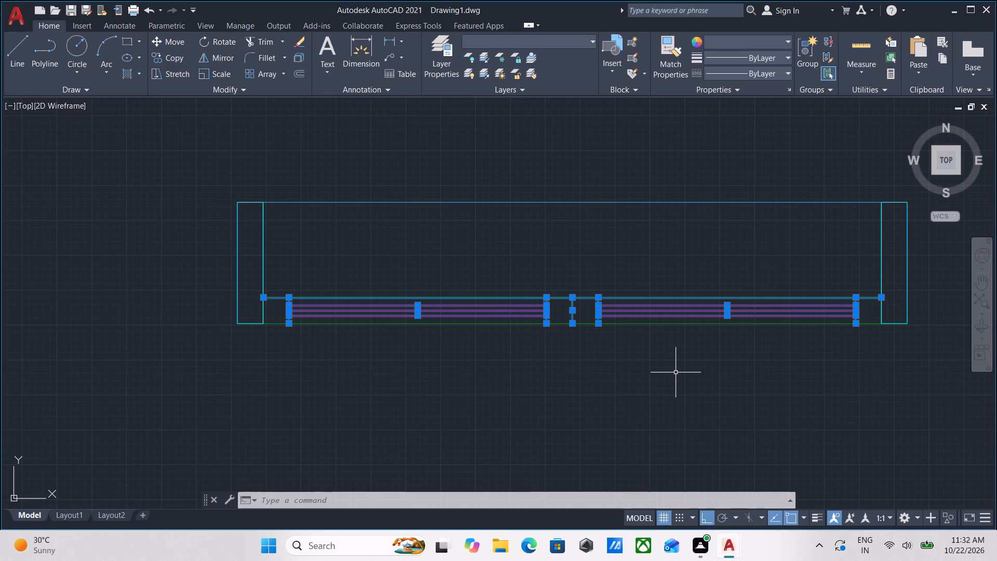
{"action": "key", "text": "g"}
{"action": "key", "text": "Return"}
{"action": "scroll", "coordinate": [648, 323], "scroll_direction": "up", "scroll_amount": 2}
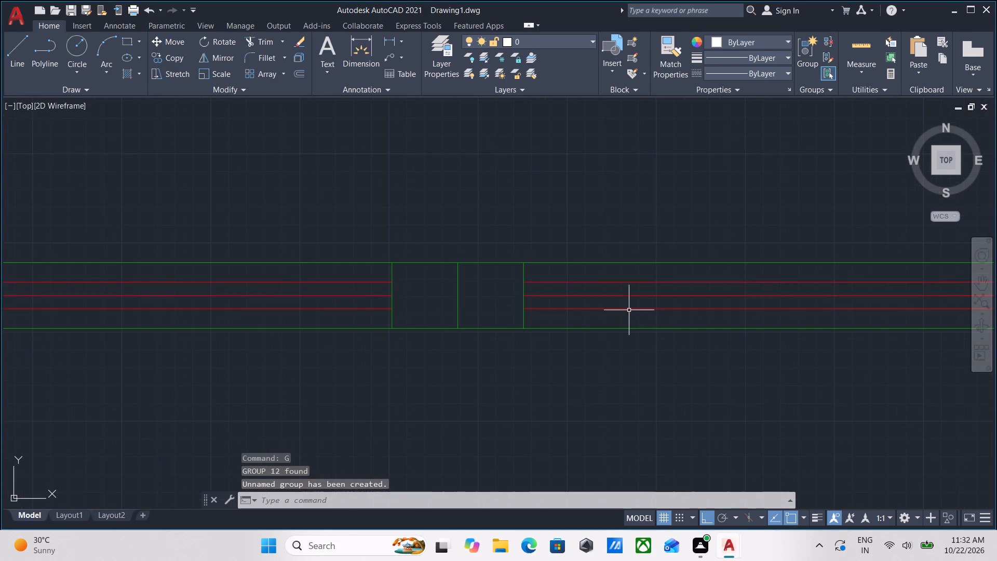
{"action": "left_click_drag", "start_coordinate": [631, 322], "coordinate": [625, 311]}
{"action": "left_click", "coordinate": [603, 286]}
{"action": "middle_click_drag", "start_coordinate": [603, 286], "coordinate": [674, 325]}
{"action": "scroll", "coordinate": [594, 351], "scroll_direction": "down", "scroll_amount": 2}
{"action": "middle_click", "coordinate": [594, 351]}
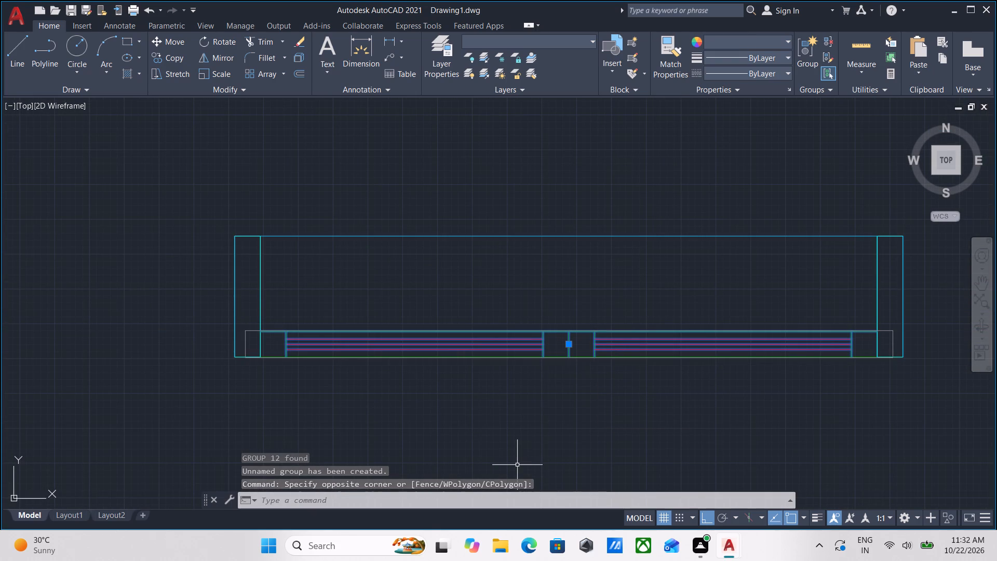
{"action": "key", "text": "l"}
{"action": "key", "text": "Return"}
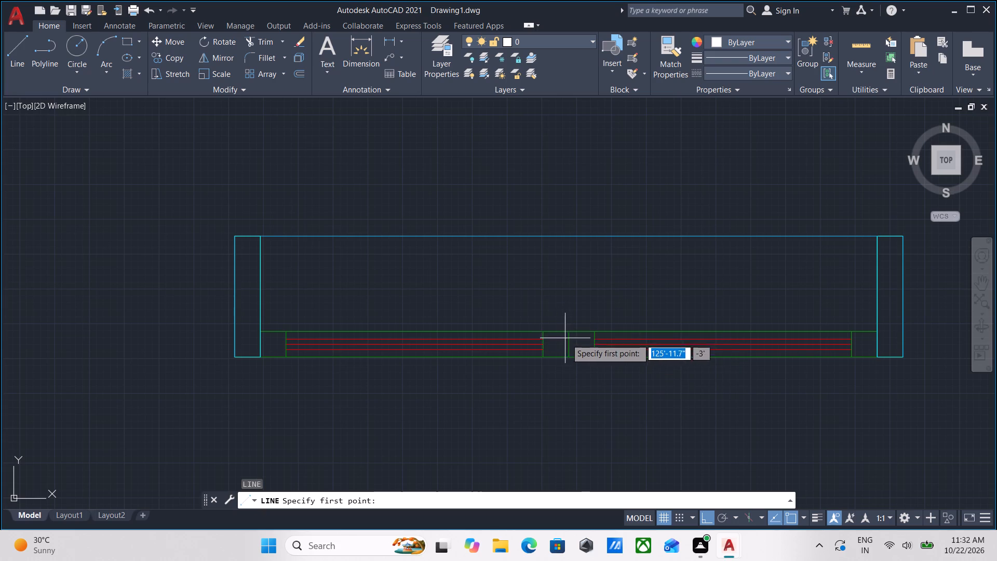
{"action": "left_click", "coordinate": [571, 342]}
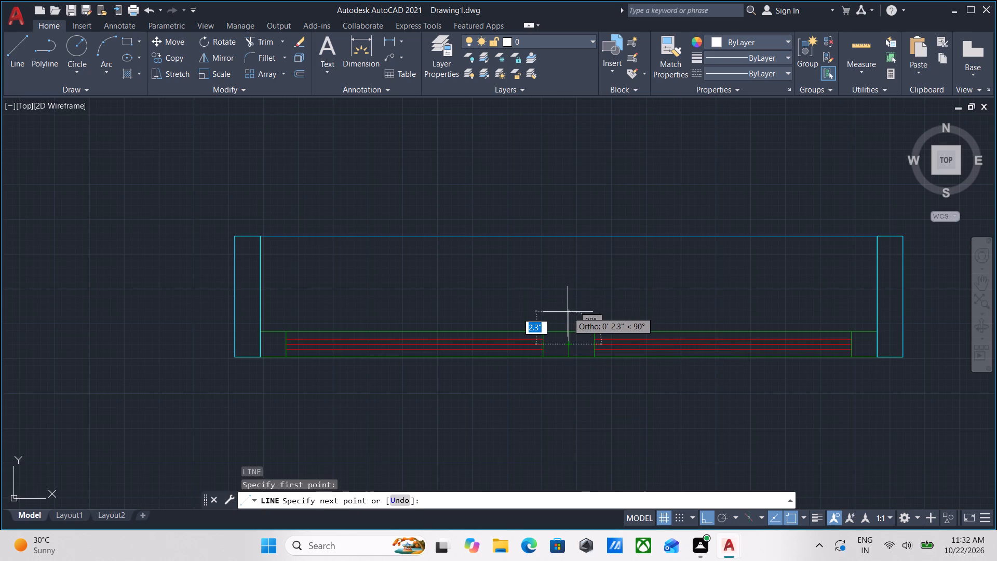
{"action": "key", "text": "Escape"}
Move the grouped panel row straight up about 3.5" from the middle divider's midpoint, leaving the frame's bottom line in place.
{"action": "scroll", "coordinate": [572, 342], "scroll_direction": "up", "scroll_amount": 2}
{"action": "left_click", "coordinate": [575, 346]}
{"action": "left_click", "coordinate": [546, 302]}
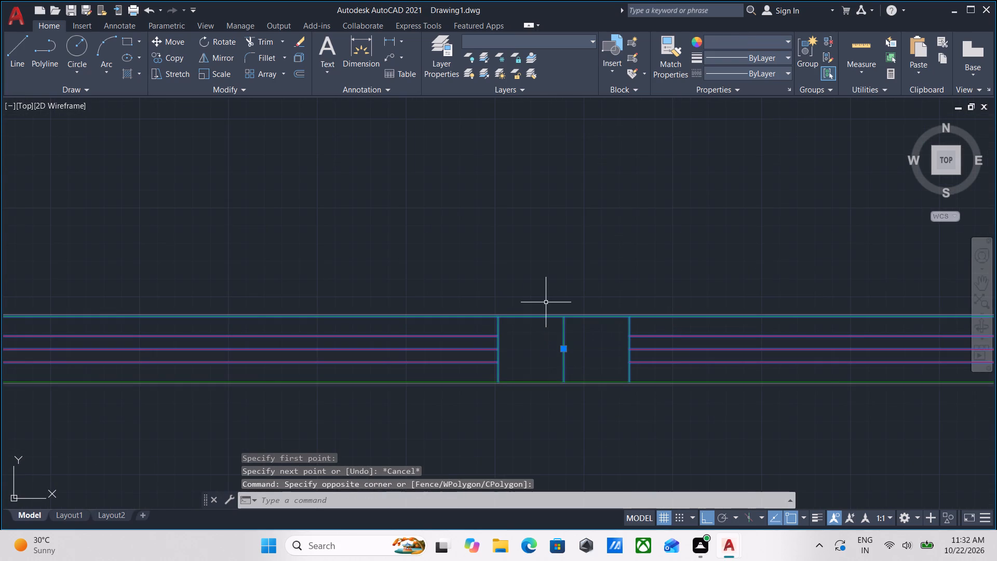
{"action": "middle_click_drag", "start_coordinate": [561, 275], "coordinate": [562, 280]}
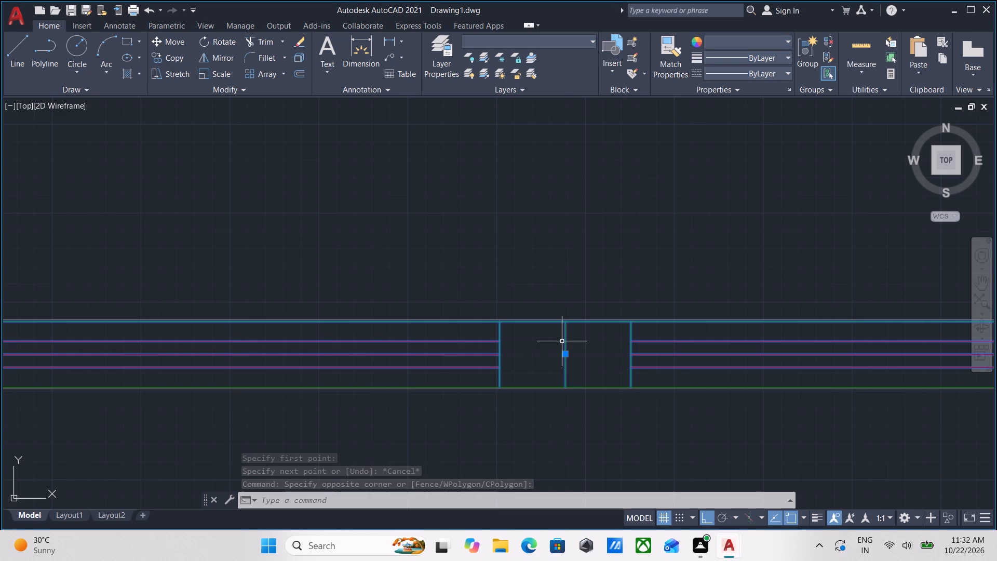
{"action": "key", "text": "m"}
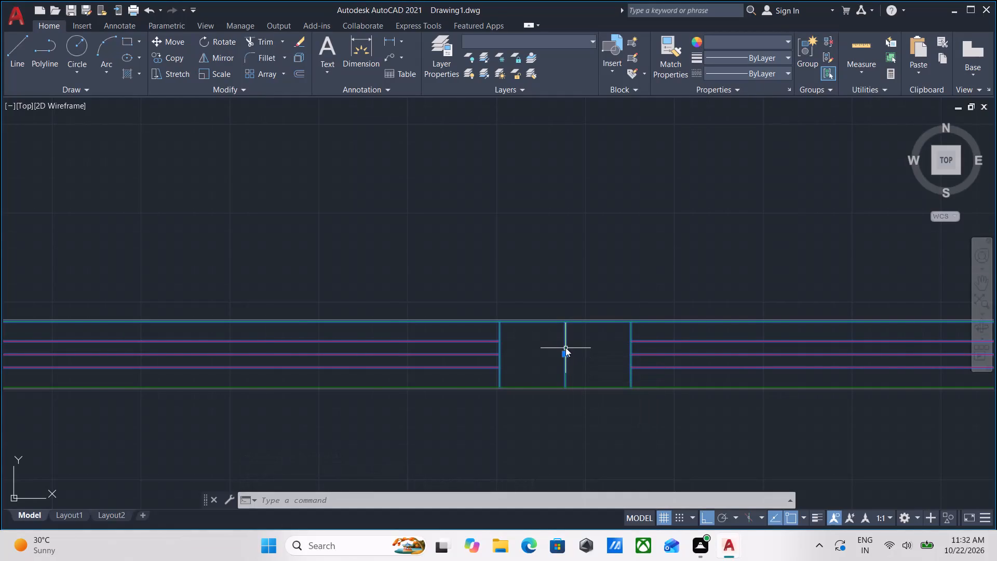
{"action": "key", "text": "Return"}
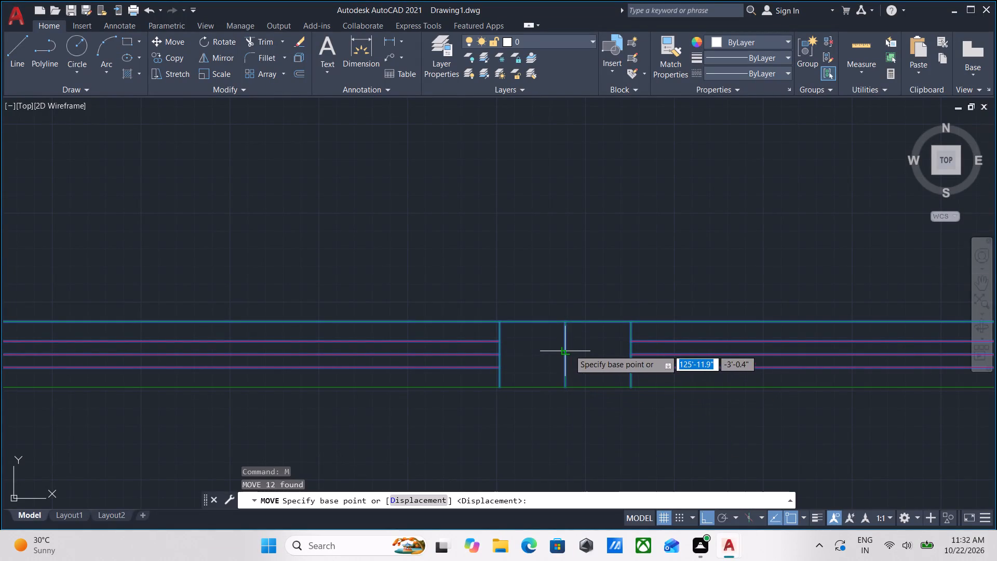
{"action": "left_click", "coordinate": [569, 350]}
{"action": "scroll", "coordinate": [579, 228], "scroll_direction": "down", "scroll_amount": 1}
{"action": "middle_click_drag", "start_coordinate": [579, 228], "coordinate": [581, 289]}
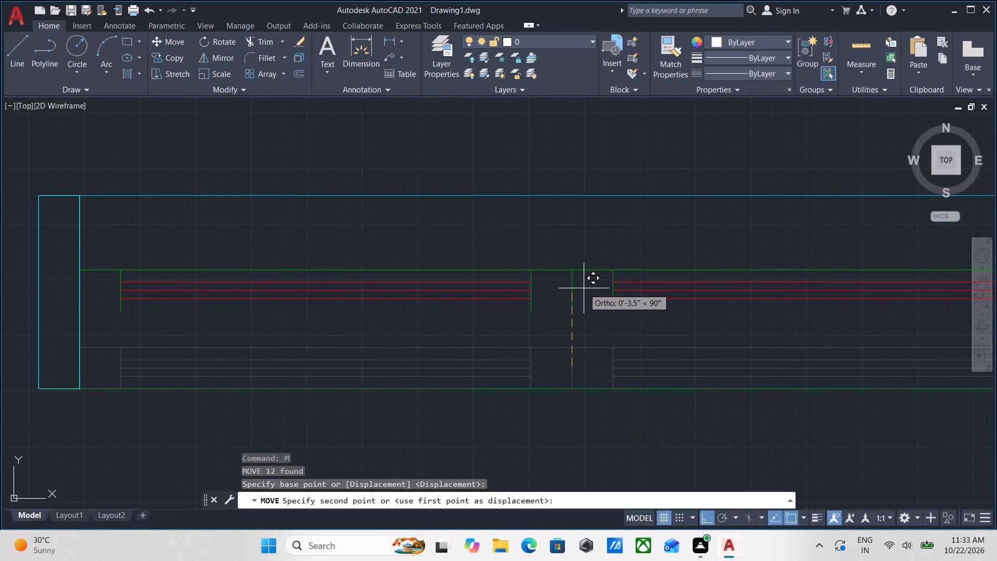
{"action": "left_click", "coordinate": [584, 288]}
Move the frame's green bottom line up by its midpoint to meet the middle divider's lower end.
{"action": "middle_click_drag", "start_coordinate": [481, 362], "coordinate": [609, 361]}
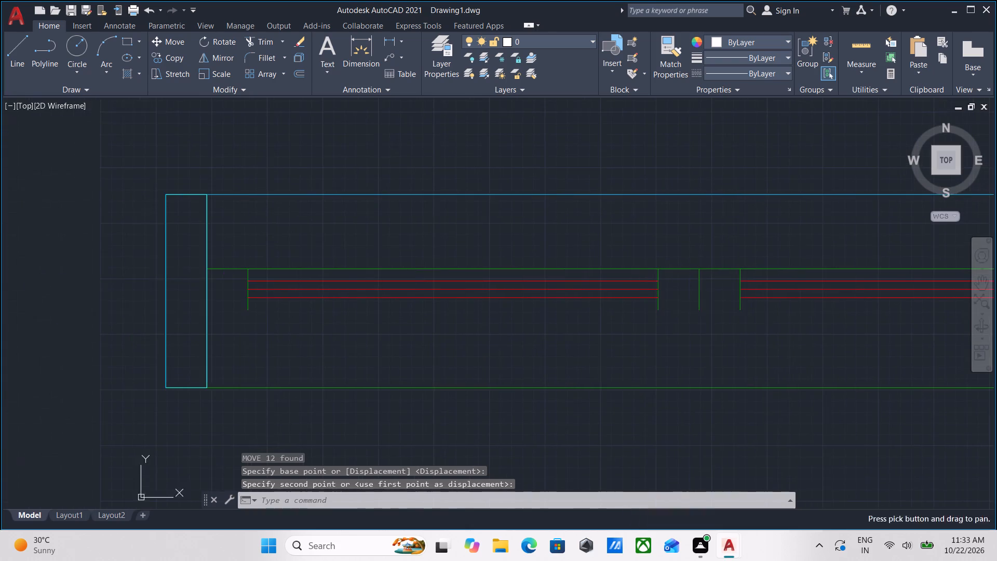
{"action": "scroll", "coordinate": [604, 364], "scroll_direction": "down", "scroll_amount": 1}
{"action": "middle_click_drag", "start_coordinate": [604, 364], "coordinate": [480, 358]}
{"action": "left_click_drag", "start_coordinate": [387, 401], "coordinate": [386, 395]}
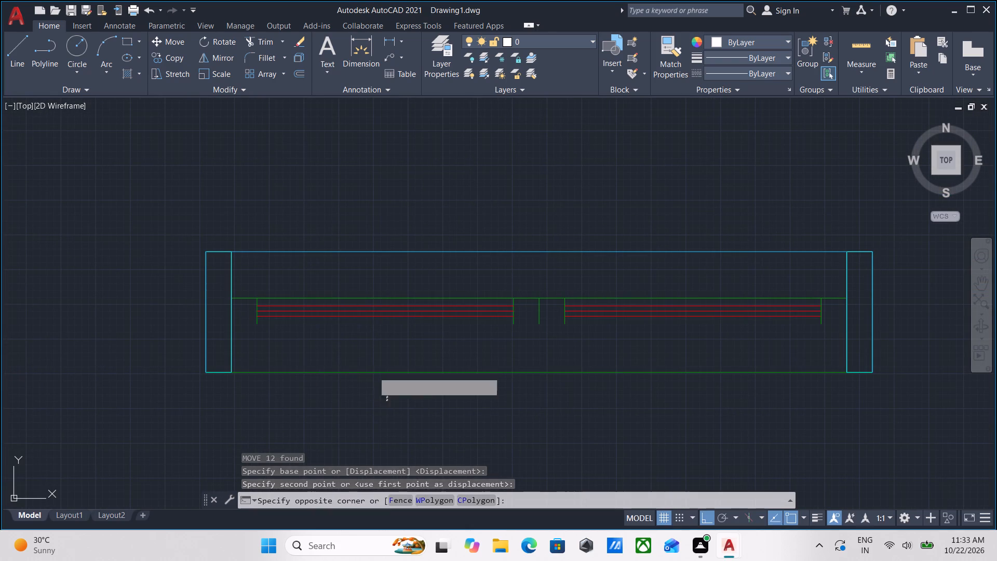
{"action": "left_click", "coordinate": [362, 352]}
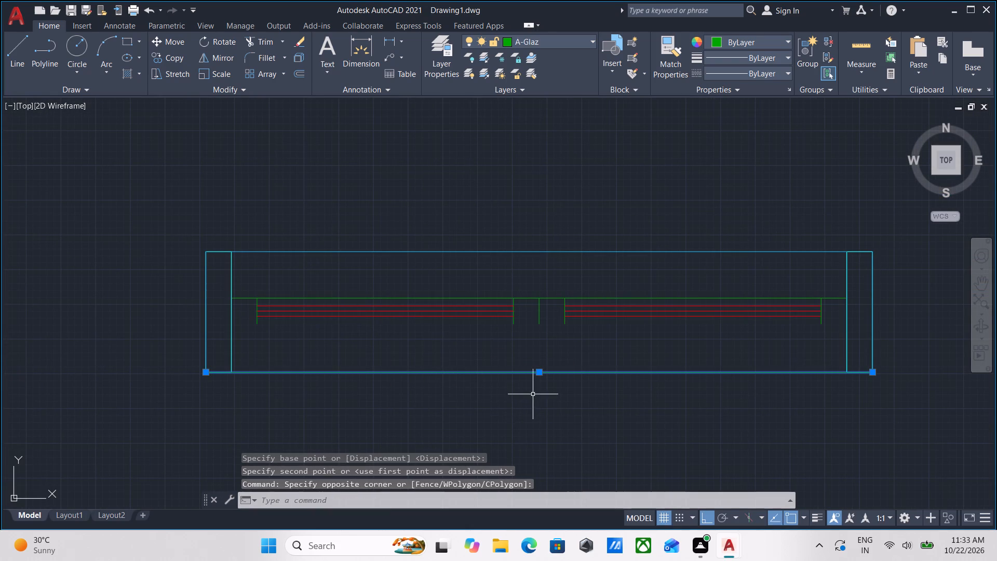
{"action": "scroll", "coordinate": [540, 385], "scroll_direction": "up", "scroll_amount": 1}
{"action": "left_click", "coordinate": [538, 366]}
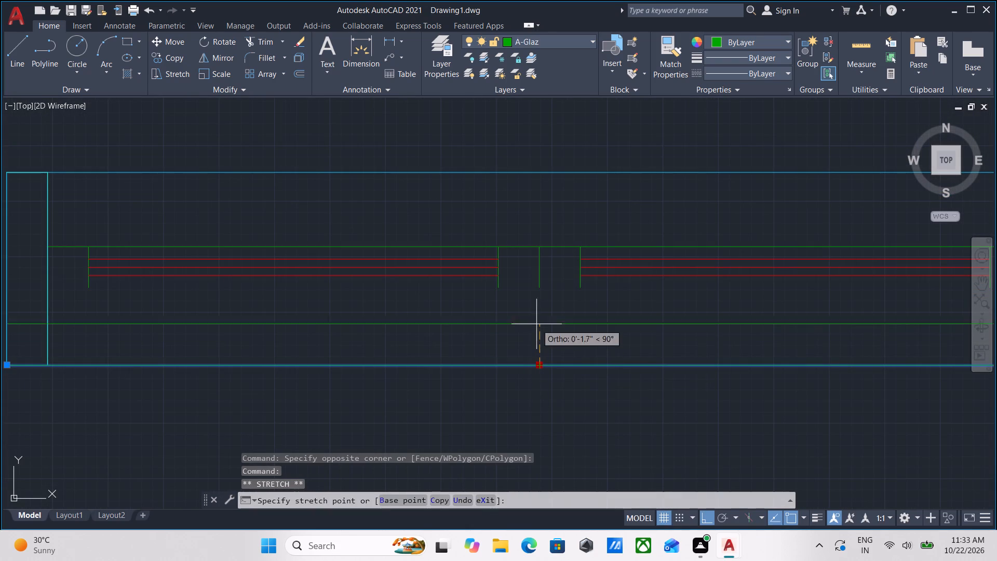
{"action": "left_click", "coordinate": [540, 287]}
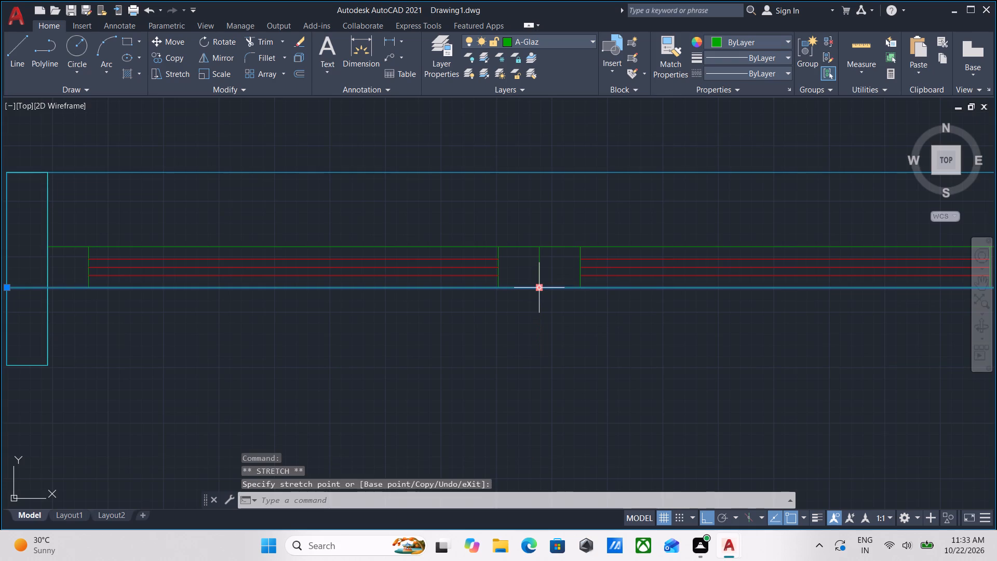
{"action": "scroll", "coordinate": [542, 295], "scroll_direction": "down", "scroll_amount": 2}
{"action": "key", "text": "Escape"}
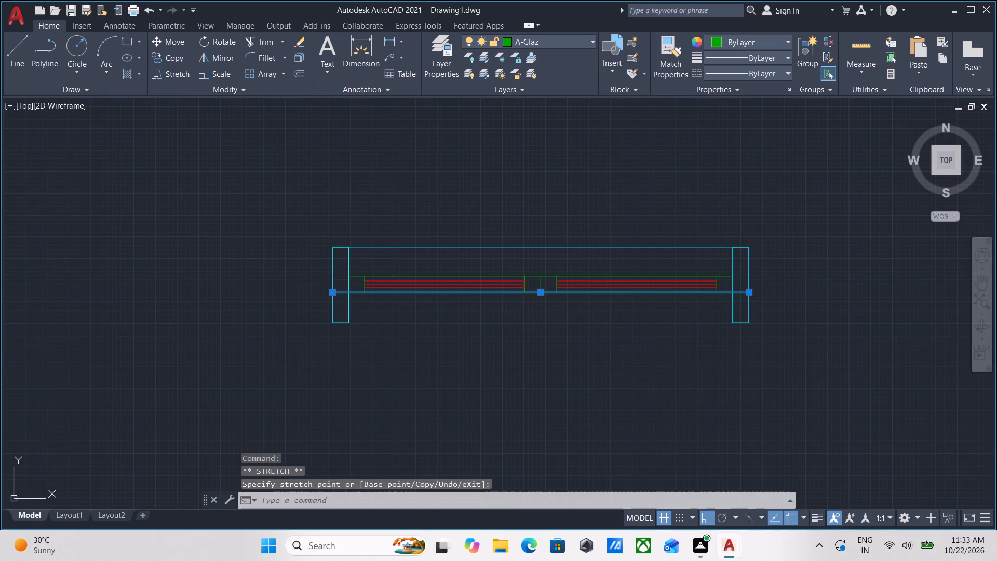
Shorten the left end of the panels' green lower line to the inner face of the left jamb.
{"action": "scroll", "coordinate": [336, 289], "scroll_direction": "up", "scroll_amount": 2}
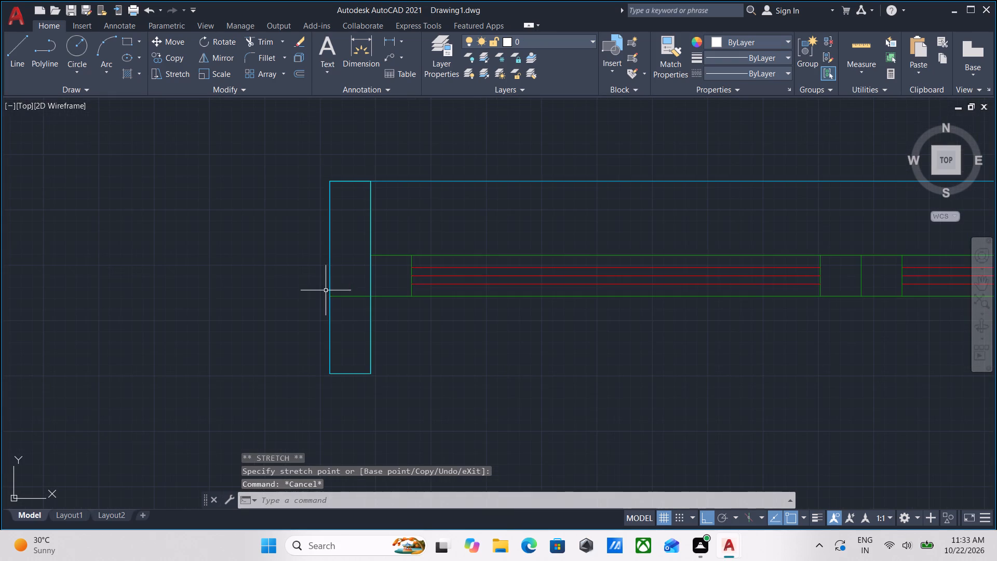
{"action": "scroll", "coordinate": [356, 309], "scroll_direction": "up", "scroll_amount": 1}
{"action": "left_click", "coordinate": [356, 309]}
{"action": "left_click", "coordinate": [342, 261]}
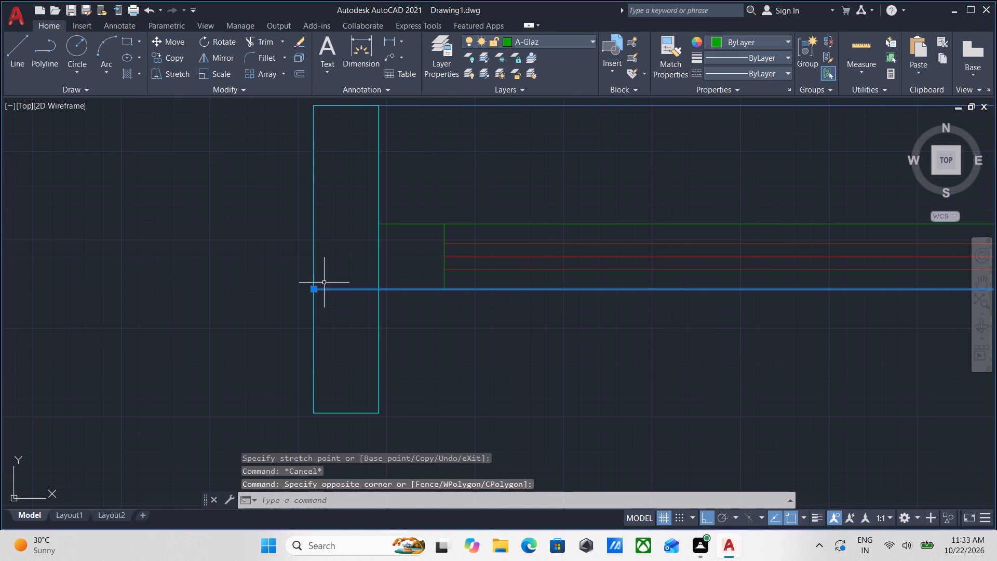
{"action": "left_click", "coordinate": [316, 288]}
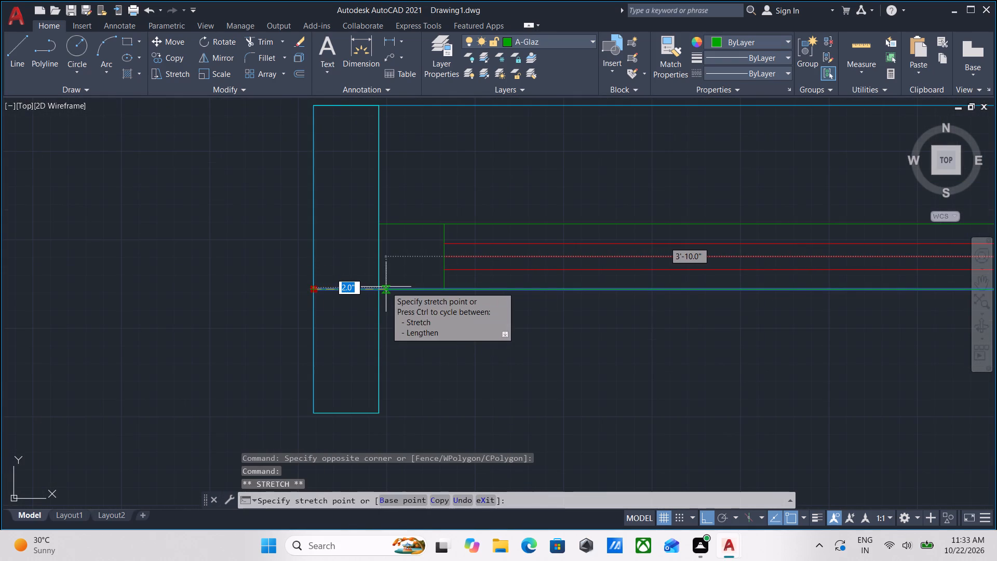
{"action": "left_click", "coordinate": [378, 287]}
{"action": "scroll", "coordinate": [378, 287], "scroll_direction": "down", "scroll_amount": 2}
{"action": "key", "text": "Escape"}
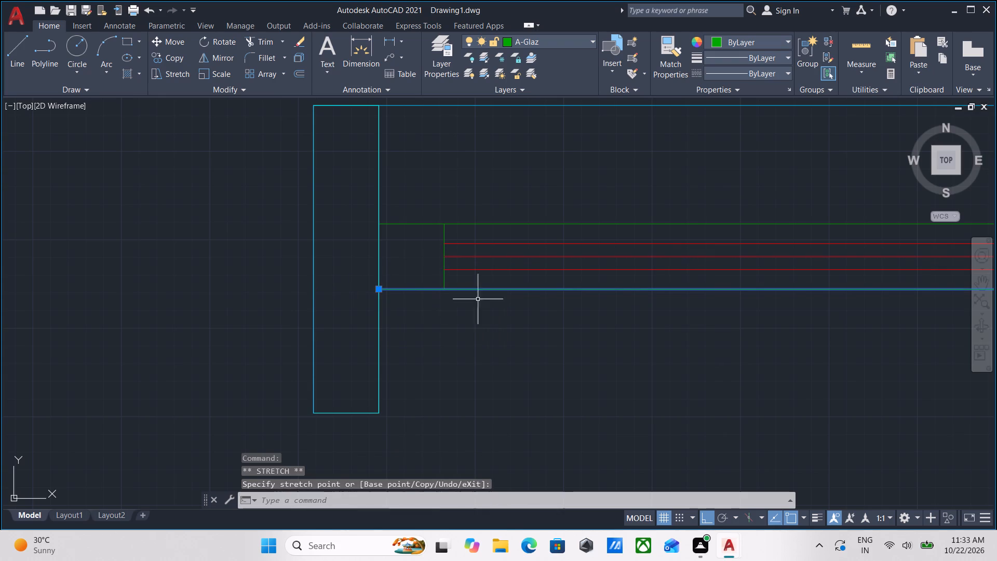
{"action": "scroll", "coordinate": [524, 310], "scroll_direction": "down", "scroll_amount": 2}
{"action": "key", "text": "Escape"}
{"action": "scroll", "coordinate": [633, 323], "scroll_direction": "down", "scroll_amount": 1}
{"action": "key", "text": "Escape"}
Shorten the right end of the panels' green lower line to the inner face of the right jamb.
{"action": "middle_click_drag", "start_coordinate": [633, 323], "coordinate": [471, 311]}
{"action": "scroll", "coordinate": [768, 288], "scroll_direction": "up", "scroll_amount": 5}
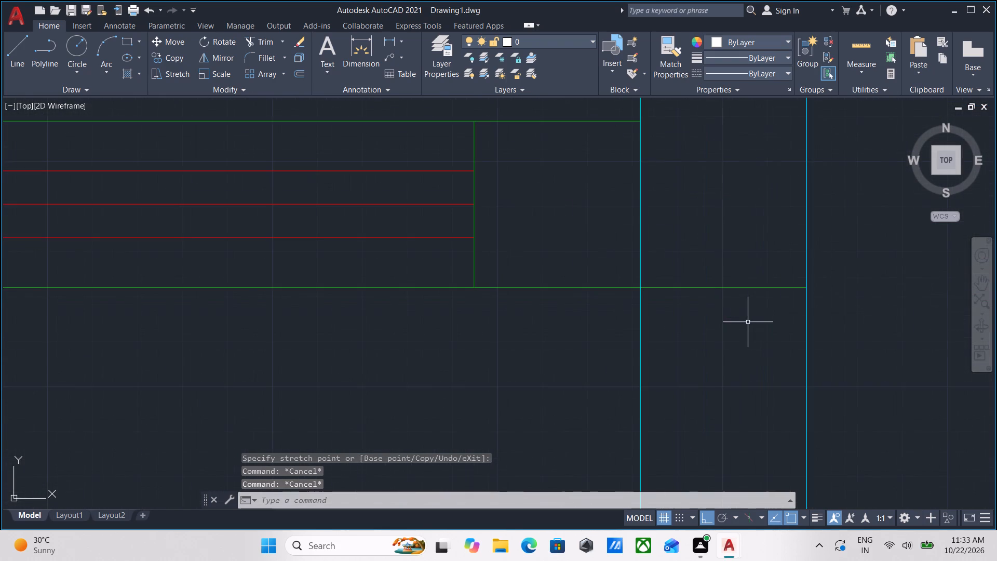
{"action": "left_click_drag", "start_coordinate": [746, 323], "coordinate": [736, 308]}
{"action": "left_click", "coordinate": [696, 257]}
{"action": "left_click", "coordinate": [805, 288]}
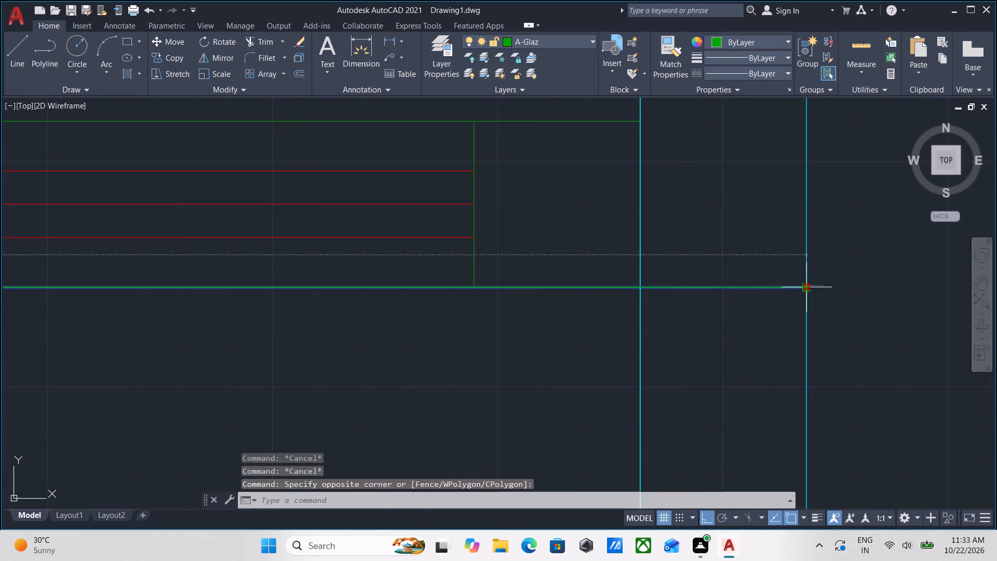
{"action": "left_click", "coordinate": [639, 288]}
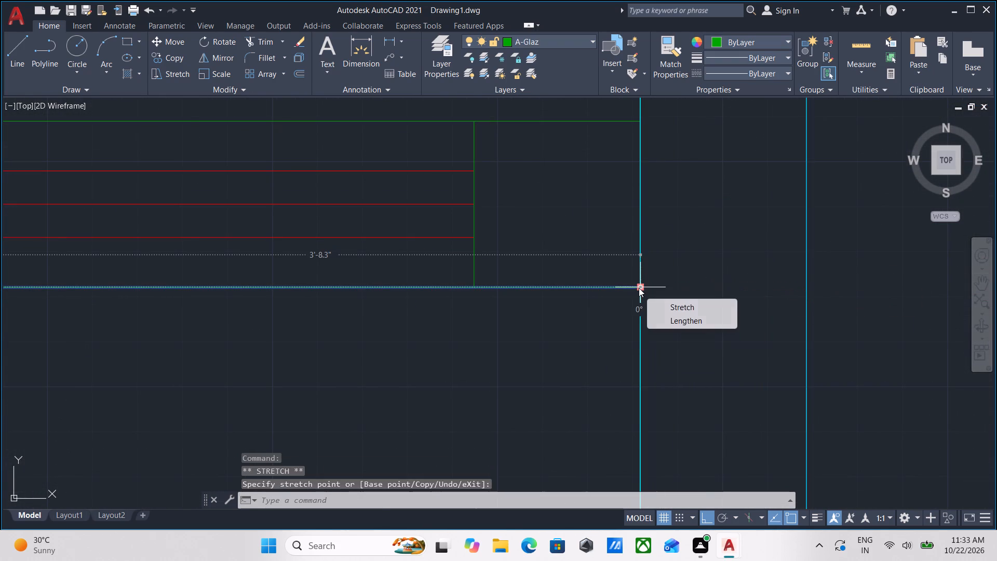
{"action": "scroll", "coordinate": [639, 288], "scroll_direction": "down", "scroll_amount": 3}
{"action": "key", "text": "Escape"}
{"action": "scroll", "coordinate": [645, 286], "scroll_direction": "down", "scroll_amount": 3}
{"action": "key", "text": "Escape"}
{"action": "middle_click_drag", "start_coordinate": [530, 335], "coordinate": [690, 306]}
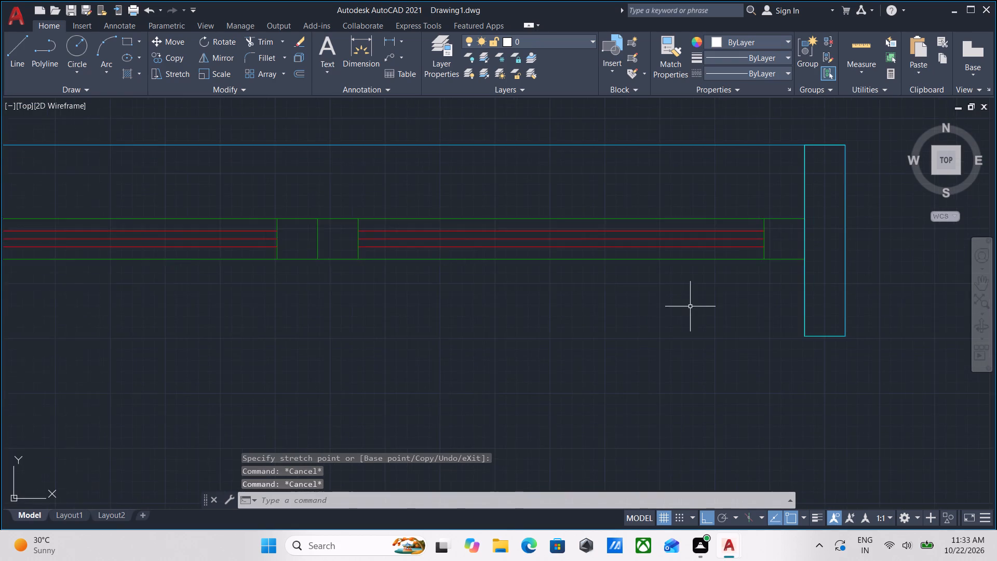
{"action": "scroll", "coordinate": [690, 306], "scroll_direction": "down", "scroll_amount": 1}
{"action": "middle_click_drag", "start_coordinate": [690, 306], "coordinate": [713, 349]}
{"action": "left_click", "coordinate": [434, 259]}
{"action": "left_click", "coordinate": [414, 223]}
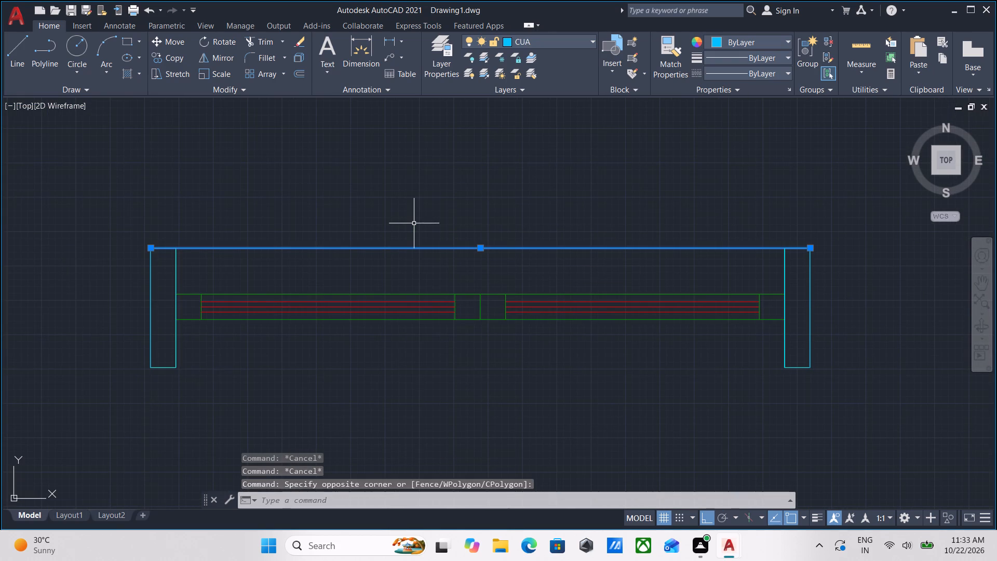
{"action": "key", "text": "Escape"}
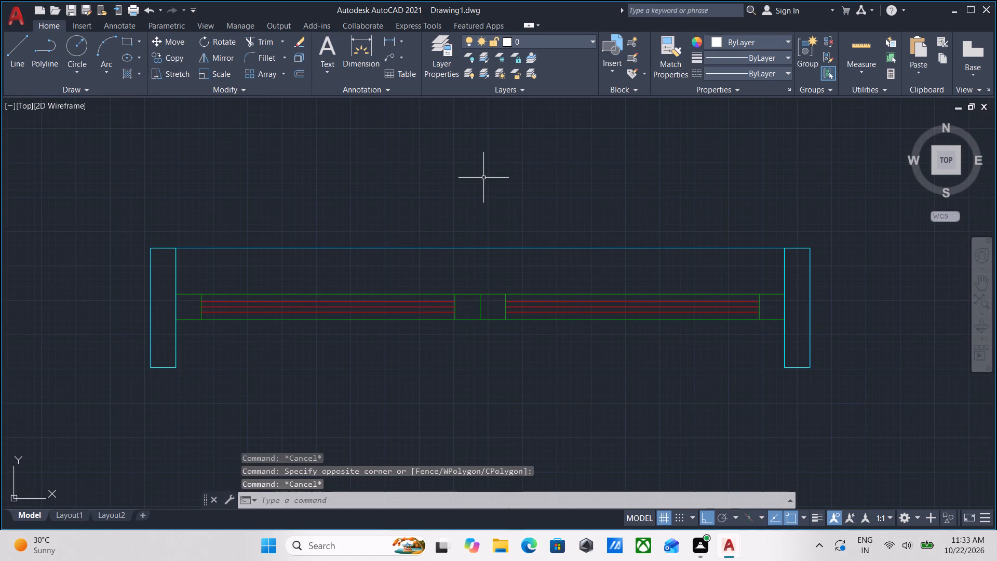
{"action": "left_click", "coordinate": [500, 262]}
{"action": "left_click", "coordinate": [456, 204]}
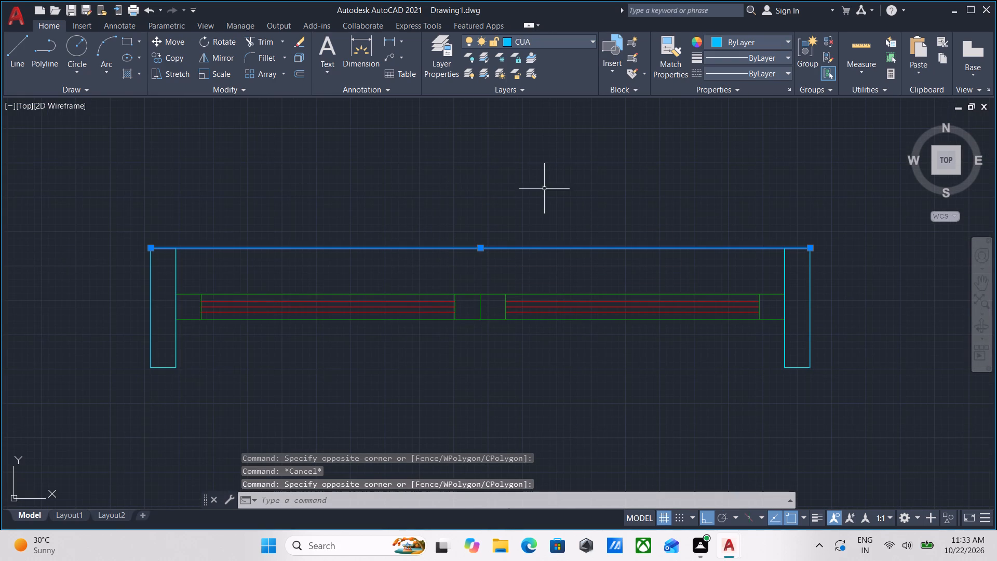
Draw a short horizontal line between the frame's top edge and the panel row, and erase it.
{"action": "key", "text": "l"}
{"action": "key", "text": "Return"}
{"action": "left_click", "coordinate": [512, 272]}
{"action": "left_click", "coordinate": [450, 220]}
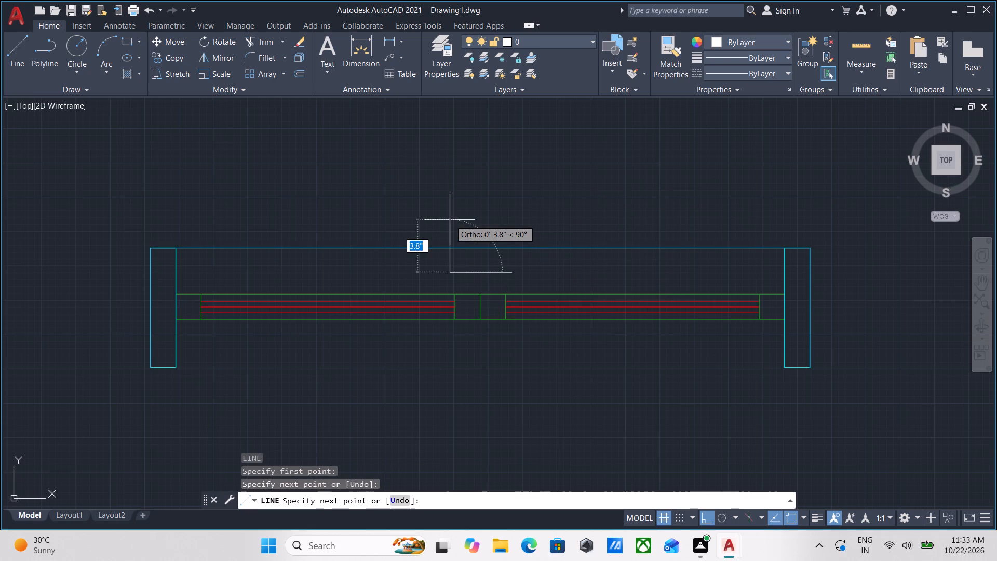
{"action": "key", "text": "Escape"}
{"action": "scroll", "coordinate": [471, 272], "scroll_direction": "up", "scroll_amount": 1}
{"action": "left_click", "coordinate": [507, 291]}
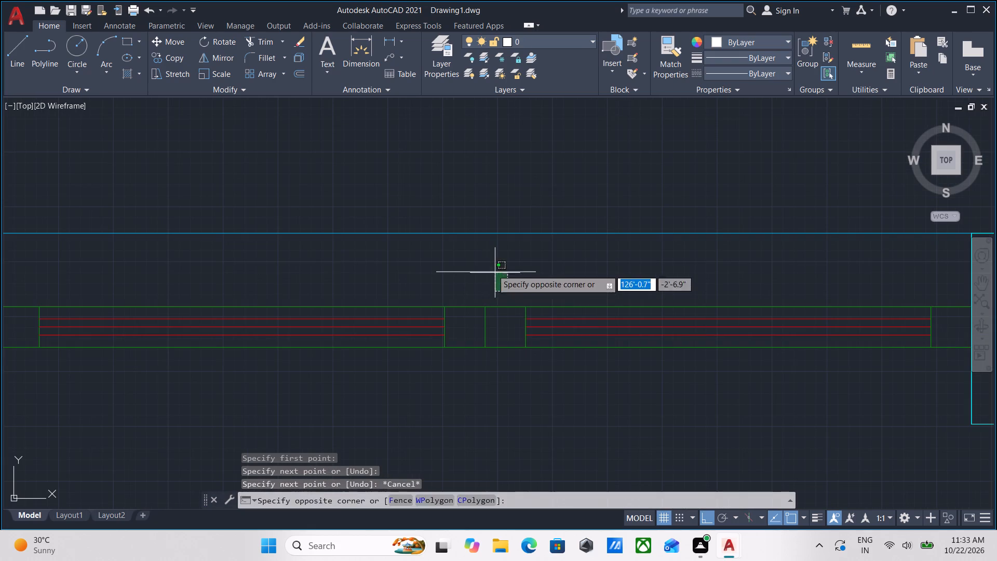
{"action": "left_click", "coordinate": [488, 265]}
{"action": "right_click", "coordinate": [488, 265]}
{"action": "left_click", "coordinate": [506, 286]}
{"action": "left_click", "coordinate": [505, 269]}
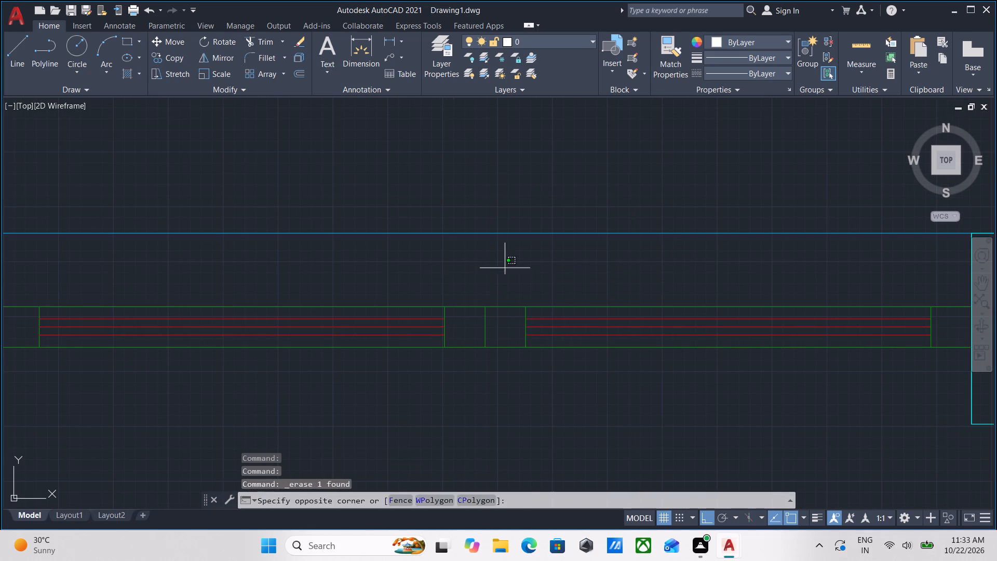
Copy the frame's cyan top line straight down to the lower ends of the jambs.
{"action": "left_click", "coordinate": [410, 171]}
{"action": "middle_click_drag", "start_coordinate": [410, 171], "coordinate": [560, 219]}
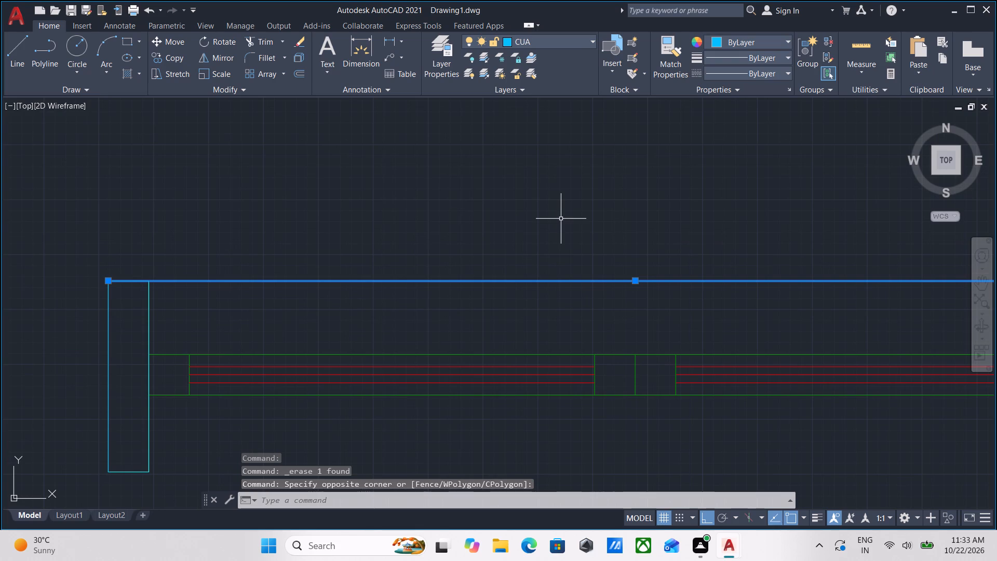
{"action": "type", "text": "CO"}
{"action": "key", "text": "Return"}
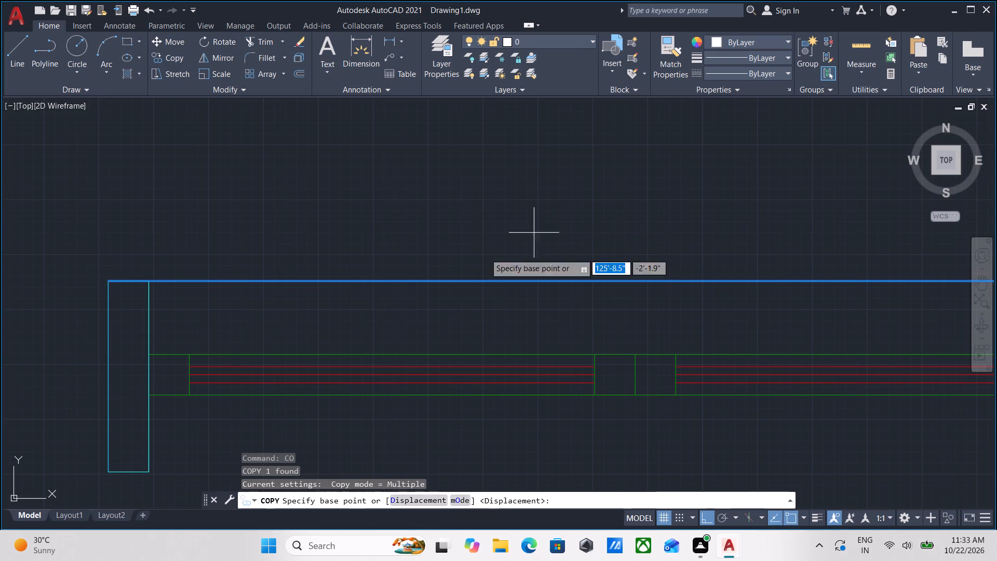
{"action": "middle_click_drag", "start_coordinate": [213, 285], "coordinate": [360, 247]}
{"action": "left_click", "coordinate": [252, 241]}
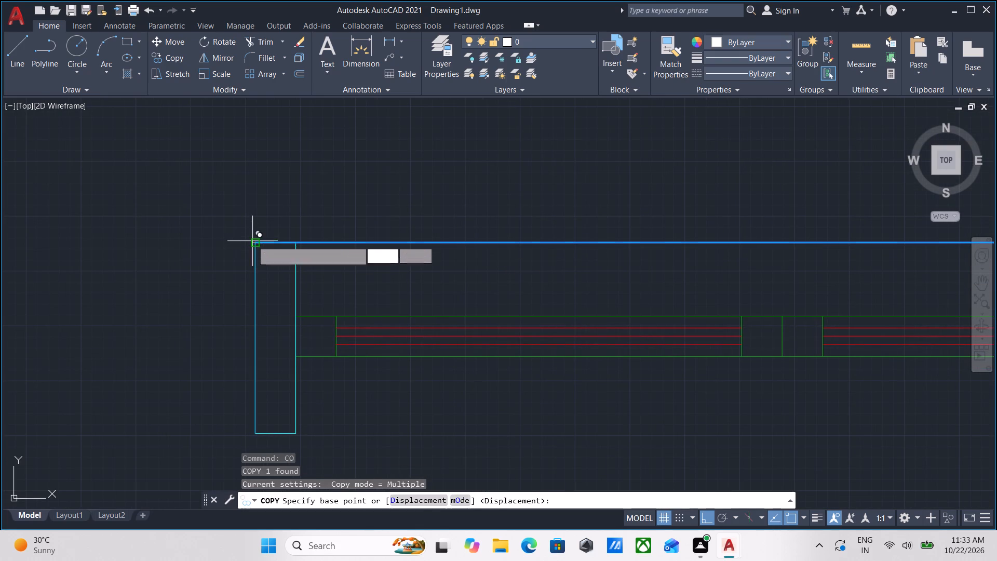
{"action": "middle_click_drag", "start_coordinate": [259, 343], "coordinate": [290, 263]}
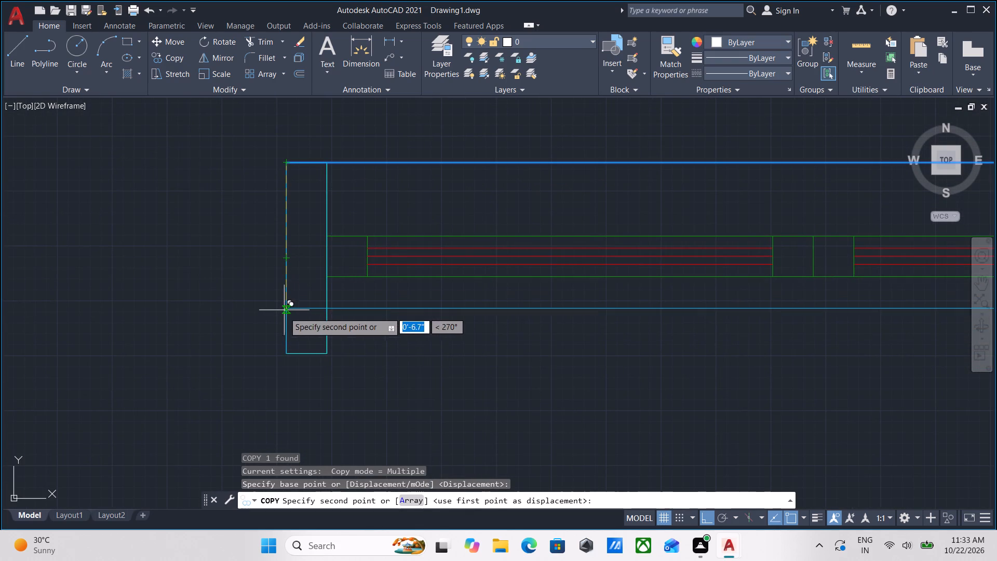
{"action": "left_click", "coordinate": [287, 353]}
{"action": "middle_click_drag", "start_coordinate": [509, 318], "coordinate": [258, 317]}
{"action": "scroll", "coordinate": [446, 319], "scroll_direction": "down", "scroll_amount": 1}
{"action": "key", "text": "Escape"}
Shorten the left end of the frame's new bottom line to the inner face of the left jamb.
{"action": "left_click_drag", "start_coordinate": [360, 374], "coordinate": [355, 364]}
{"action": "left_click", "coordinate": [325, 313]}
{"action": "scroll", "coordinate": [177, 331], "scroll_direction": "up", "scroll_amount": 2}
{"action": "left_click", "coordinate": [122, 348]}
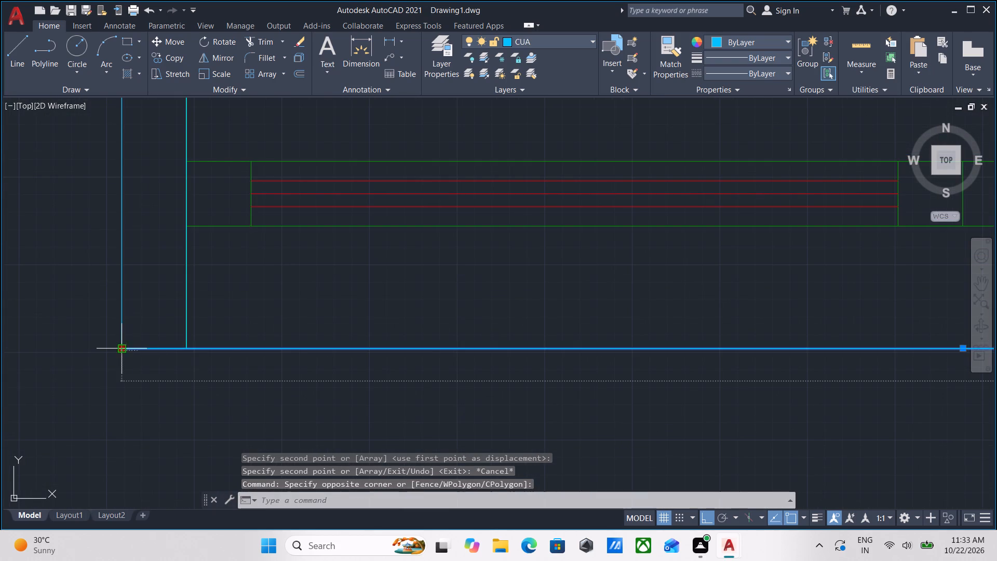
{"action": "left_click", "coordinate": [189, 346]}
Shorten the right end of the frame's new bottom line to the inner face of the right jamb.
{"action": "scroll", "coordinate": [311, 308], "scroll_direction": "down", "scroll_amount": 2}
{"action": "middle_click_drag", "start_coordinate": [311, 308], "coordinate": [61, 300]}
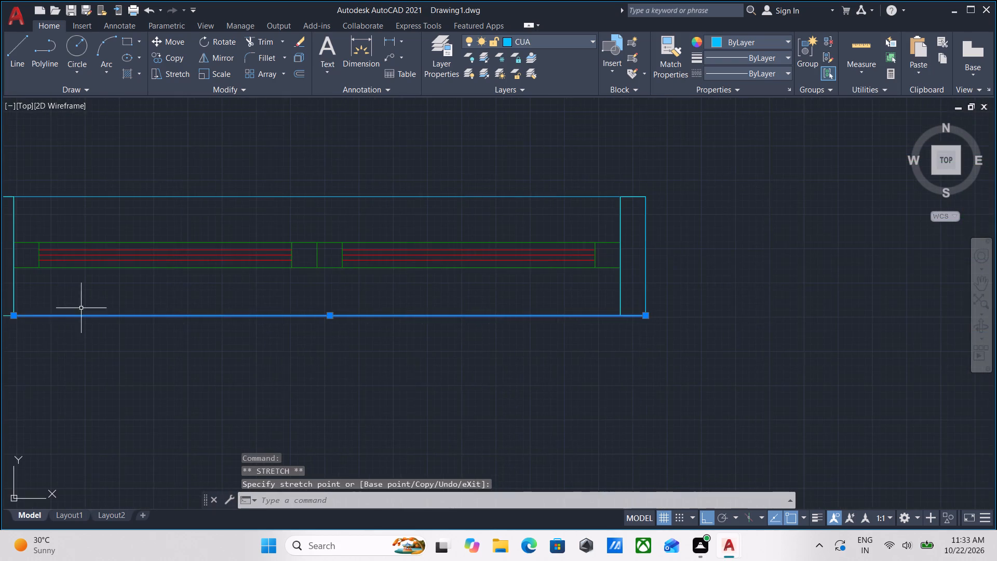
{"action": "middle_click_drag", "start_coordinate": [462, 388], "coordinate": [351, 393]}
{"action": "scroll", "coordinate": [508, 341], "scroll_direction": "up", "scroll_amount": 2}
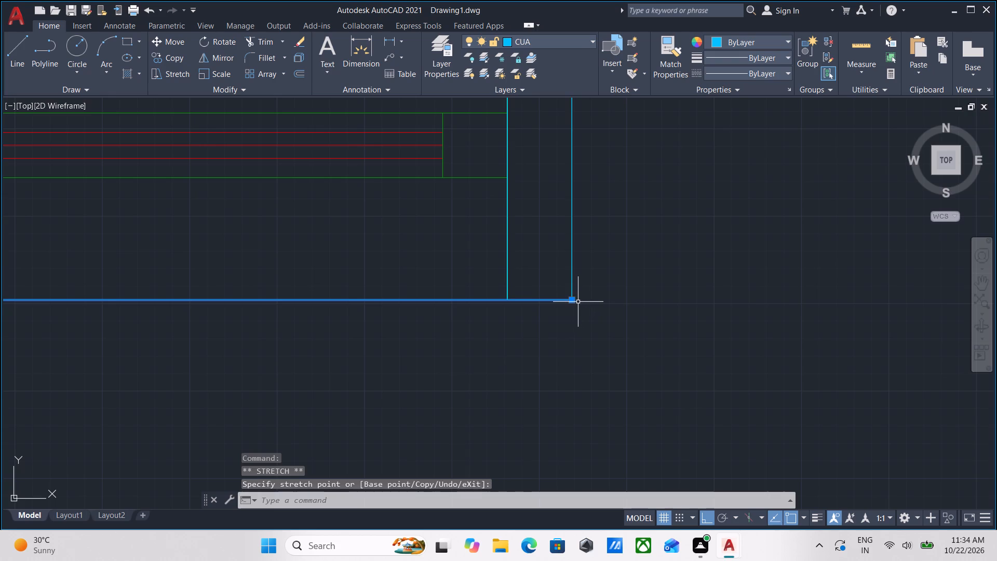
{"action": "left_click", "coordinate": [573, 302]}
{"action": "left_click", "coordinate": [509, 298]}
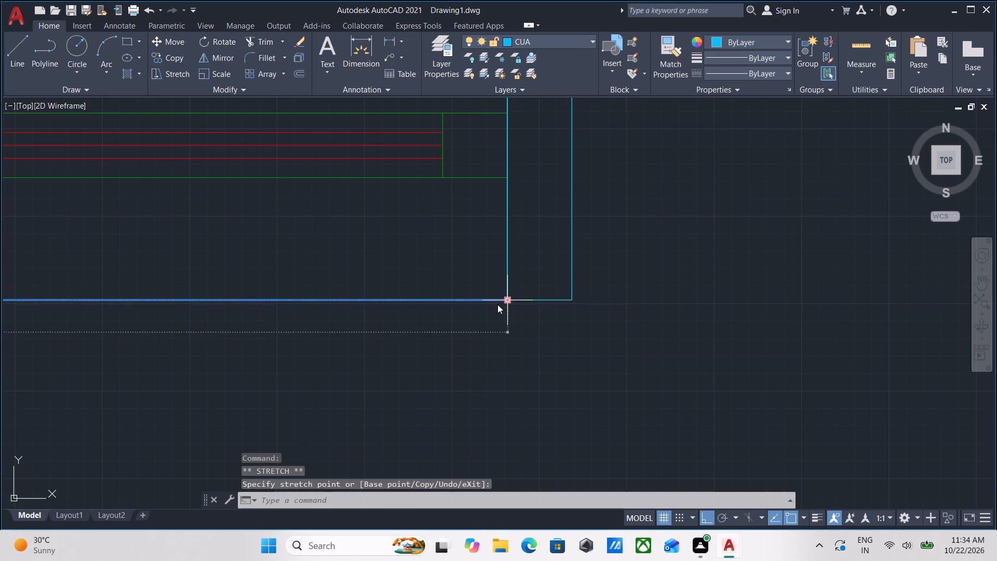
{"action": "scroll", "coordinate": [415, 347], "scroll_direction": "down", "scroll_amount": 1}
{"action": "middle_click_drag", "start_coordinate": [415, 347], "coordinate": [545, 361]}
{"action": "scroll", "coordinate": [545, 361], "scroll_direction": "down", "scroll_amount": 2}
{"action": "key", "text": "Escape"}
Group all the lines of the completed two-panel window symbol into one object.
{"action": "middle_click_drag", "start_coordinate": [555, 368], "coordinate": [624, 372]}
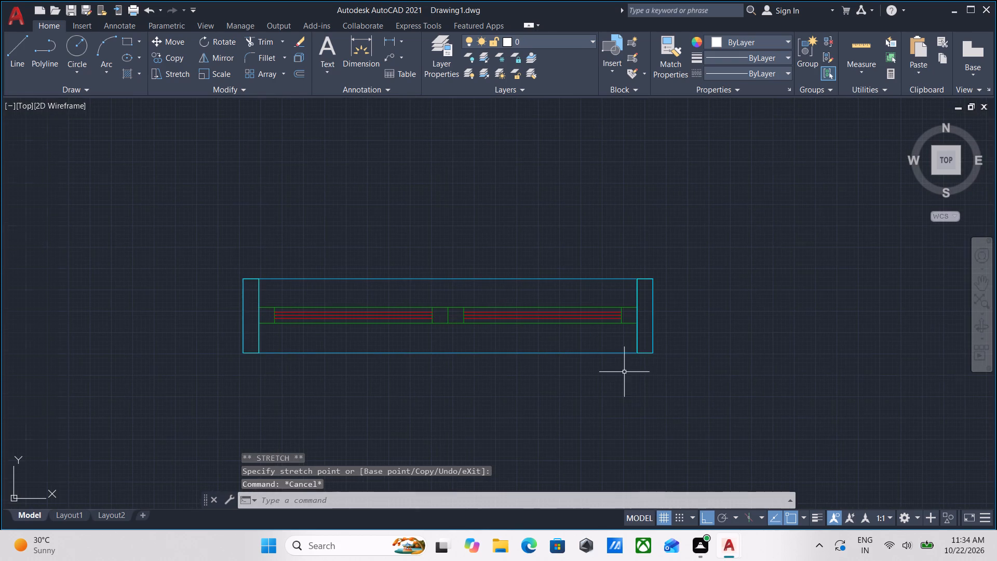
{"action": "left_click", "coordinate": [692, 391]}
{"action": "left_click", "coordinate": [174, 197]}
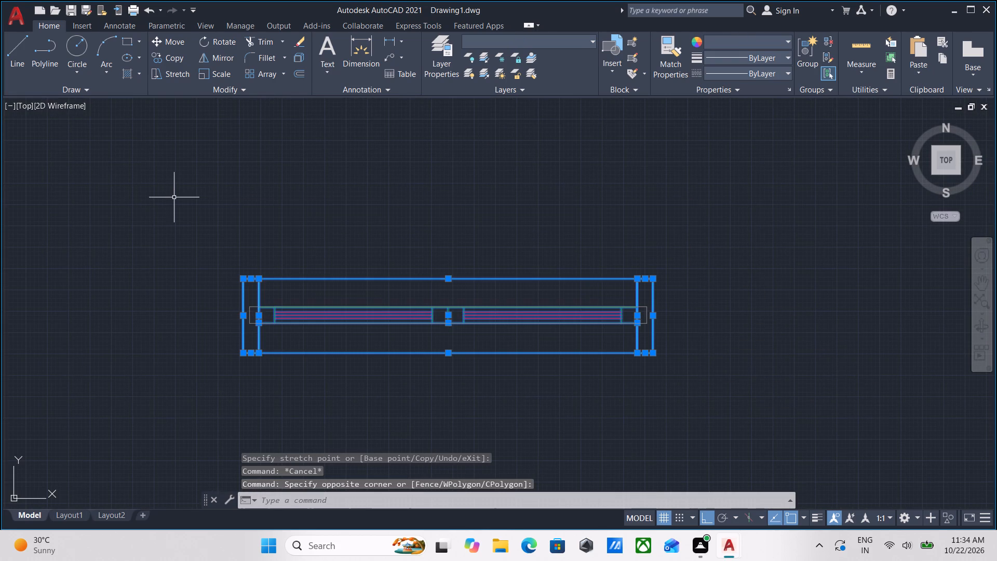
{"action": "key", "text": "g"}
{"action": "key", "text": "Return"}
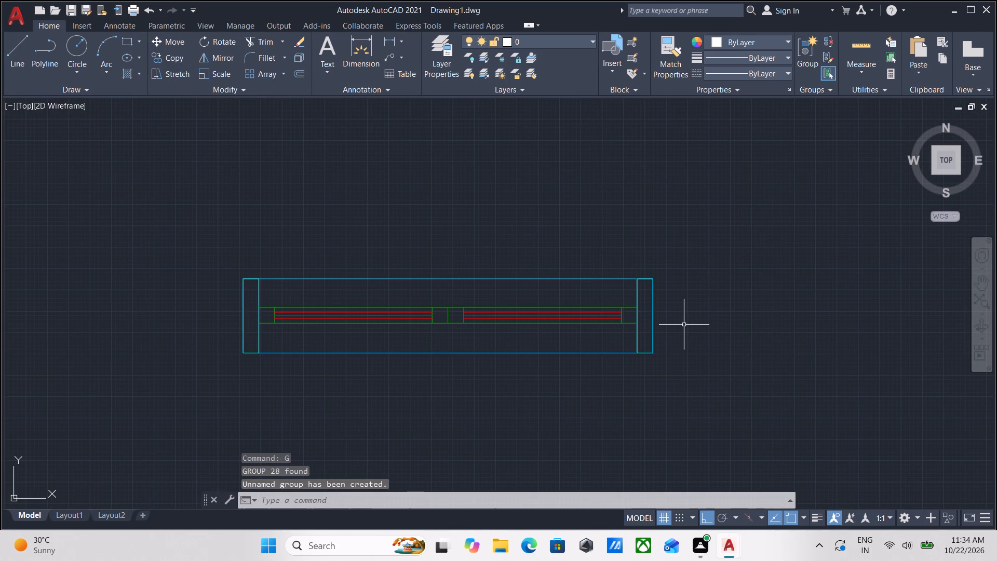
Measure the window's depth across the right jamb with a linear dimension, without placing it.
{"action": "type", "text": "DLI"}
{"action": "key", "text": "Return"}
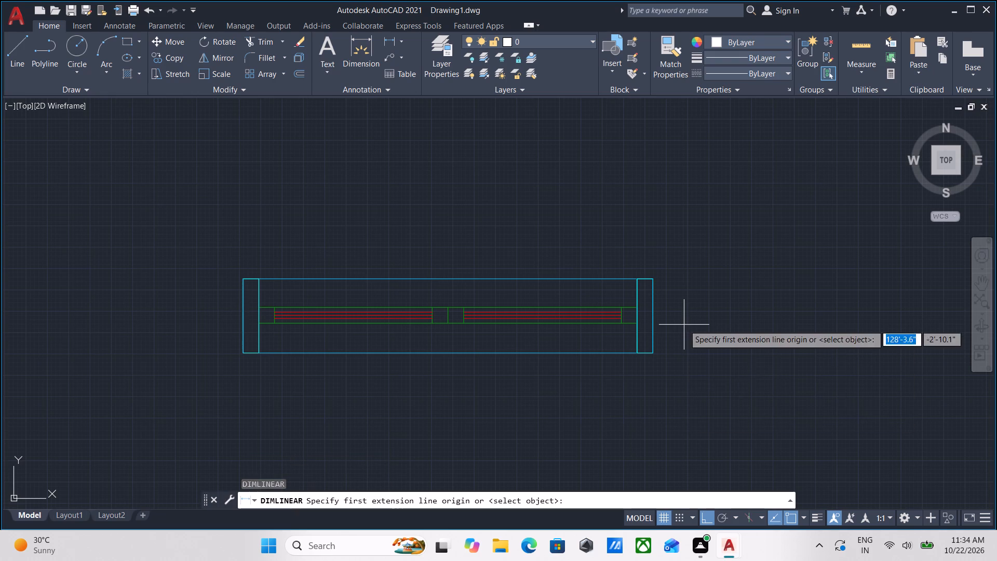
{"action": "scroll", "coordinate": [640, 287], "scroll_direction": "up", "scroll_amount": 1}
{"action": "left_click", "coordinate": [648, 277]}
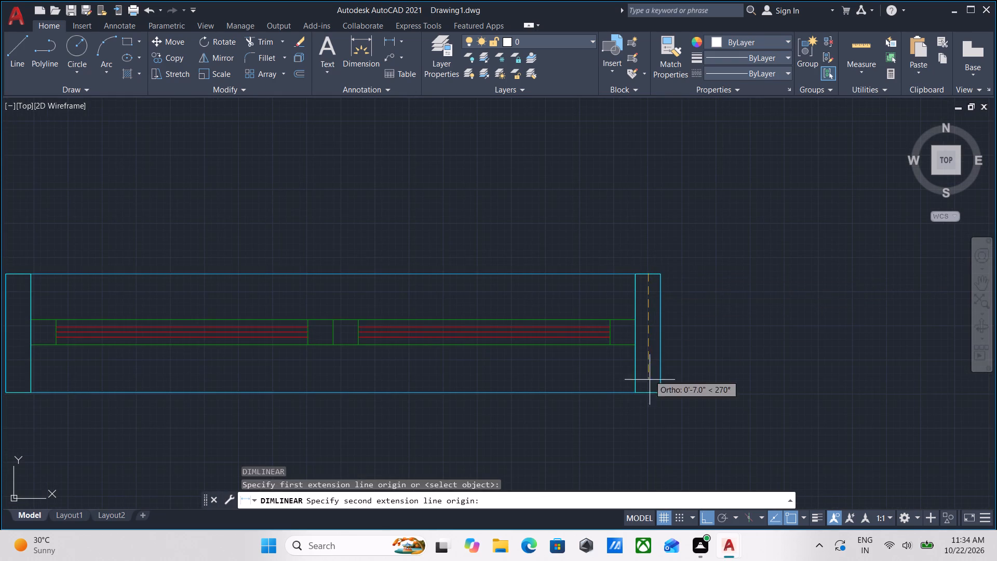
{"action": "left_click", "coordinate": [651, 393]}
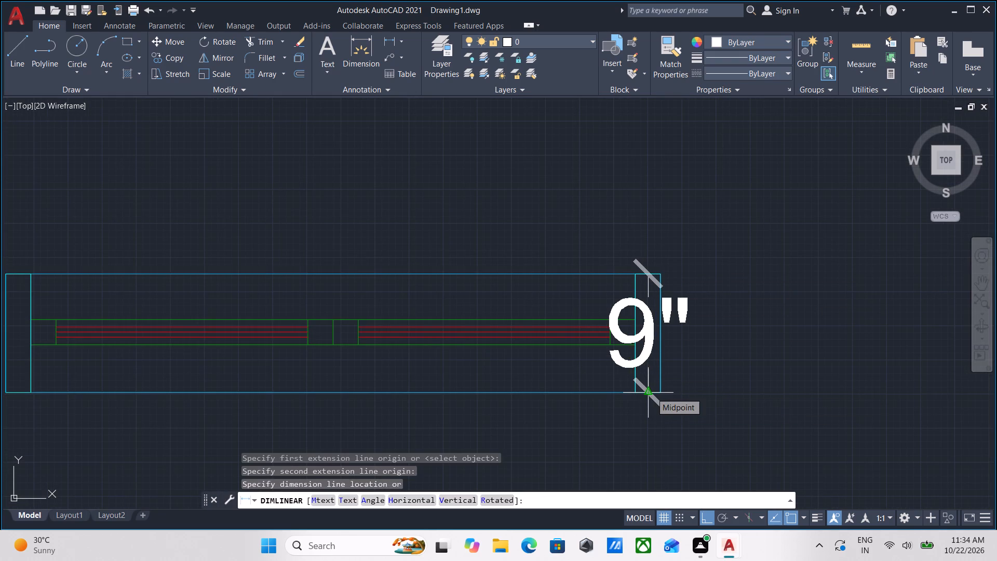
{"action": "key", "text": "Escape"}
Copy the grouped window by its bottom midpoint, with ortho off, to the inner top-wall midpoint of the plan's upper-left room.
{"action": "scroll", "coordinate": [651, 393], "scroll_direction": "down", "scroll_amount": 2}
{"action": "middle_click_drag", "start_coordinate": [651, 393], "coordinate": [674, 409]}
{"action": "left_click_drag", "start_coordinate": [699, 443], "coordinate": [686, 424]}
{"action": "left_click", "coordinate": [590, 336]}
{"action": "middle_click_drag", "start_coordinate": [590, 336], "coordinate": [757, 319]}
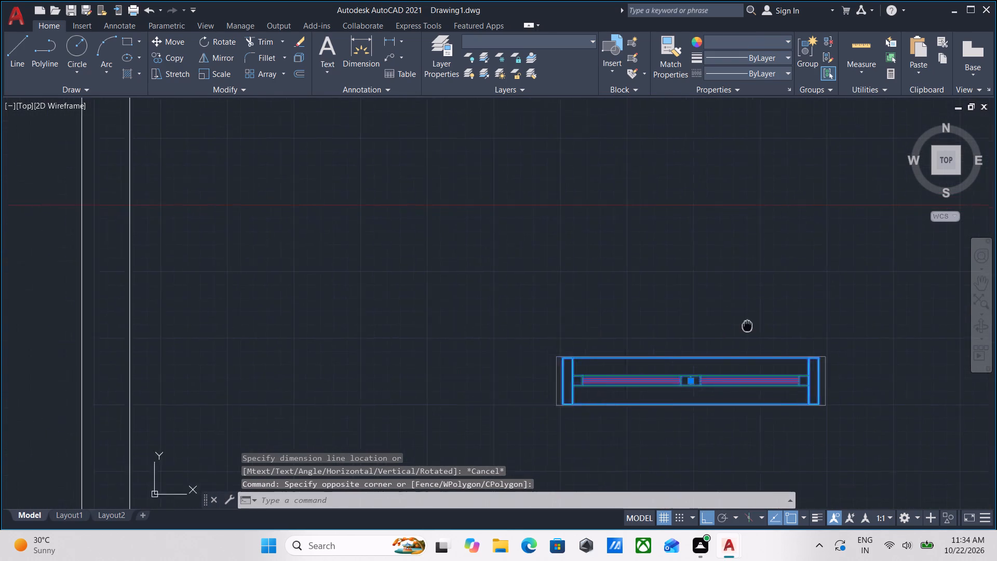
{"action": "scroll", "coordinate": [766, 313], "scroll_direction": "down", "scroll_amount": 3}
{"action": "middle_click_drag", "start_coordinate": [766, 313], "coordinate": [760, 340]}
{"action": "scroll", "coordinate": [768, 358], "scroll_direction": "up", "scroll_amount": 3}
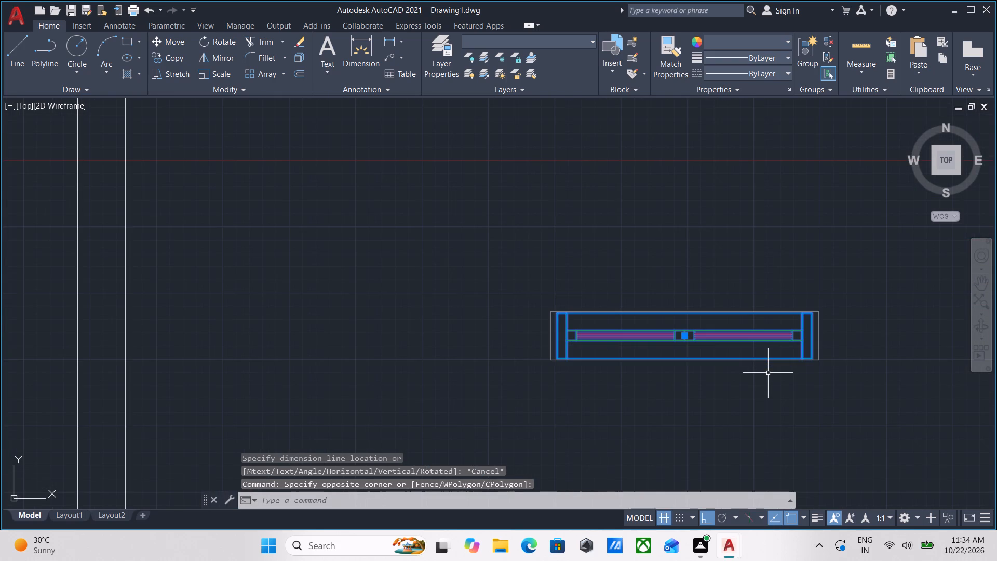
{"action": "type", "text": "CO"}
{"action": "key", "text": "Return"}
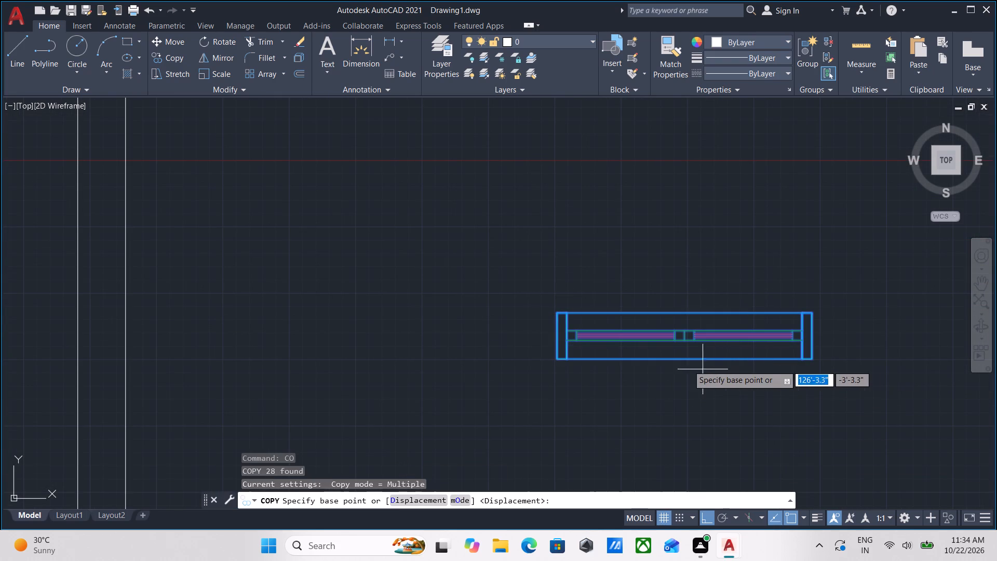
{"action": "left_click", "coordinate": [687, 360]}
{"action": "key", "text": "F8"}
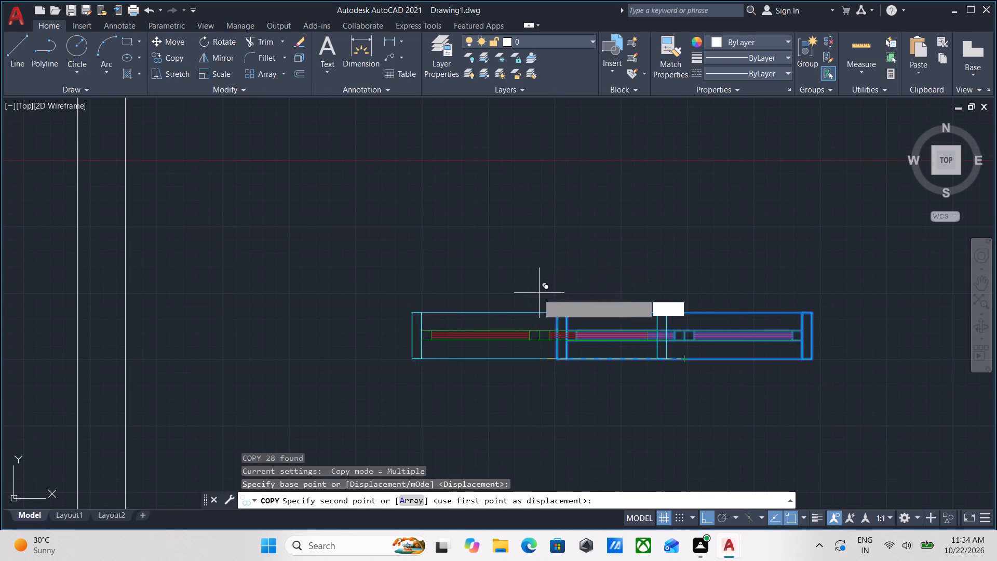
{"action": "middle_click_drag", "start_coordinate": [348, 224], "coordinate": [685, 273]}
{"action": "scroll", "coordinate": [348, 224], "scroll_direction": "down", "scroll_amount": 1}
{"action": "scroll", "coordinate": [678, 273], "scroll_direction": "down", "scroll_amount": 3}
{"action": "middle_click_drag", "start_coordinate": [671, 277], "coordinate": [694, 326]}
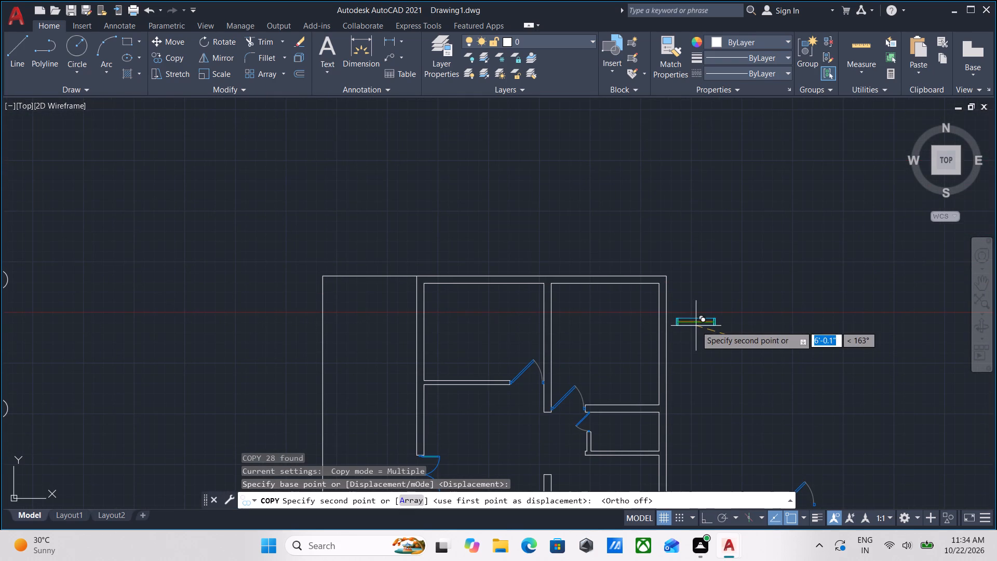
{"action": "scroll", "coordinate": [581, 242], "scroll_direction": "up", "scroll_amount": 2}
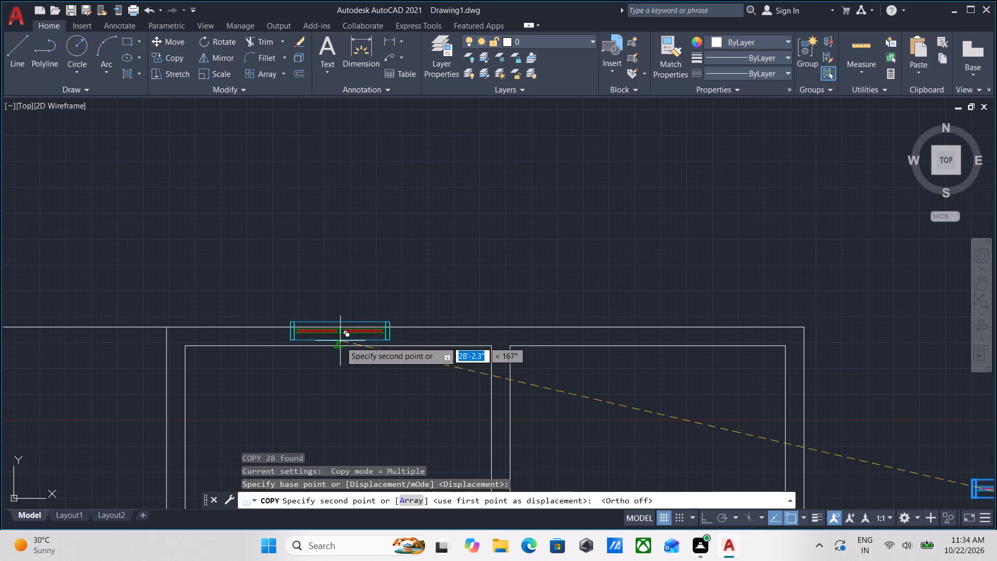
{"action": "left_click", "coordinate": [339, 350]}
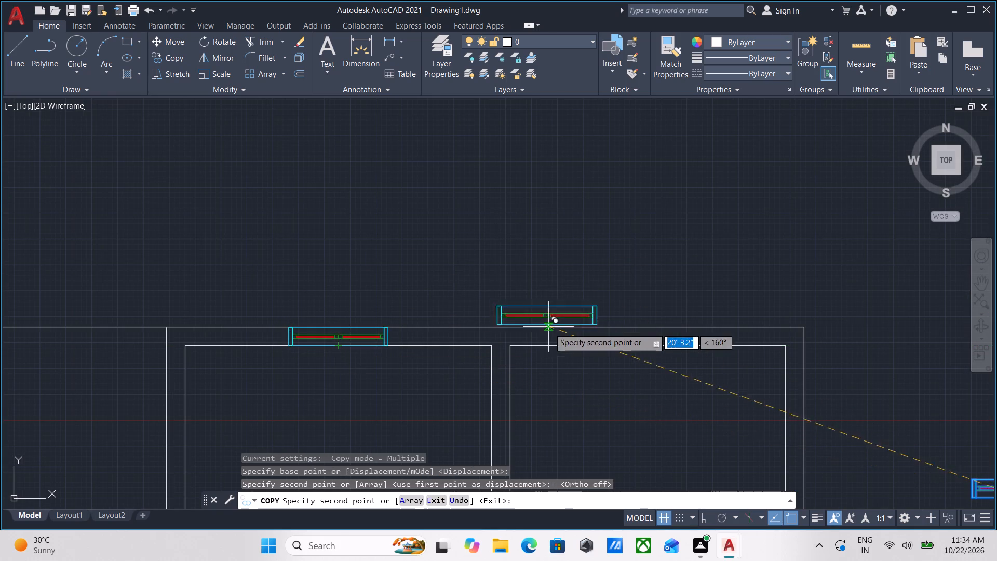
Place another window copy at the midpoint of the inner top-wall line in the upper-right room and end the copying.
{"action": "middle_click_drag", "start_coordinate": [550, 334], "coordinate": [365, 288]}
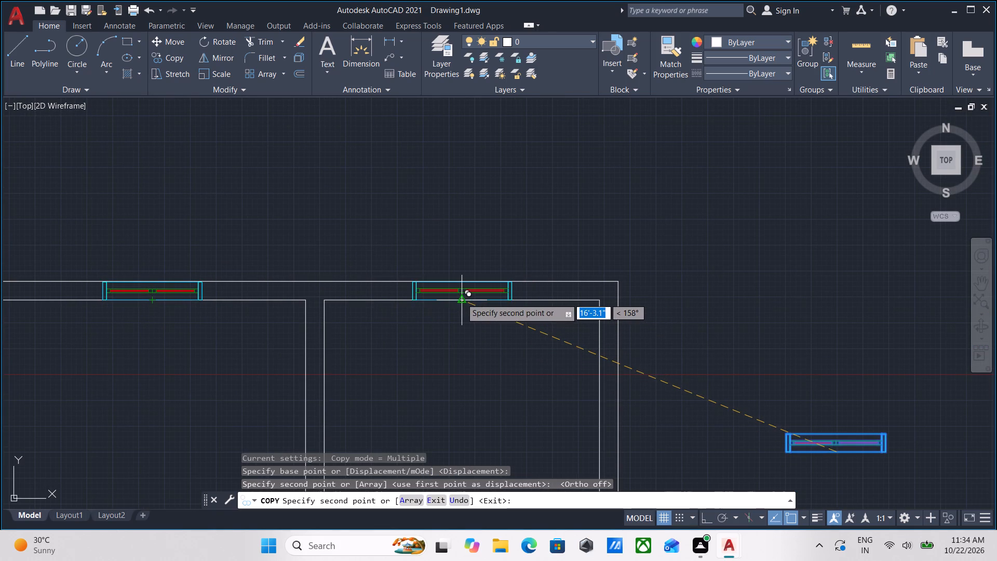
{"action": "left_click", "coordinate": [461, 298]}
{"action": "scroll", "coordinate": [584, 313], "scroll_direction": "down", "scroll_amount": 1}
{"action": "middle_click_drag", "start_coordinate": [584, 320], "coordinate": [609, 272]}
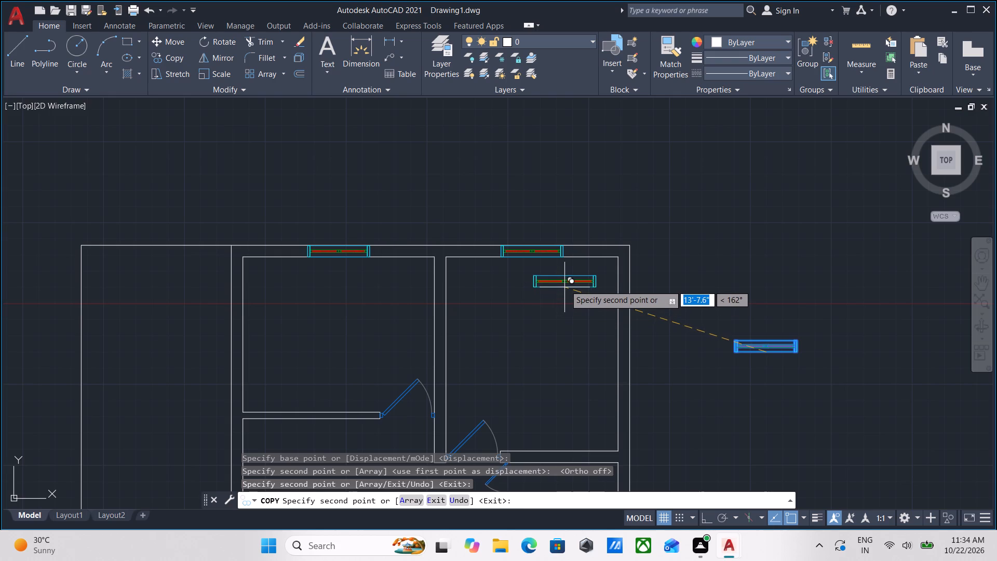
{"action": "scroll", "coordinate": [600, 297], "scroll_direction": "up", "scroll_amount": 1}
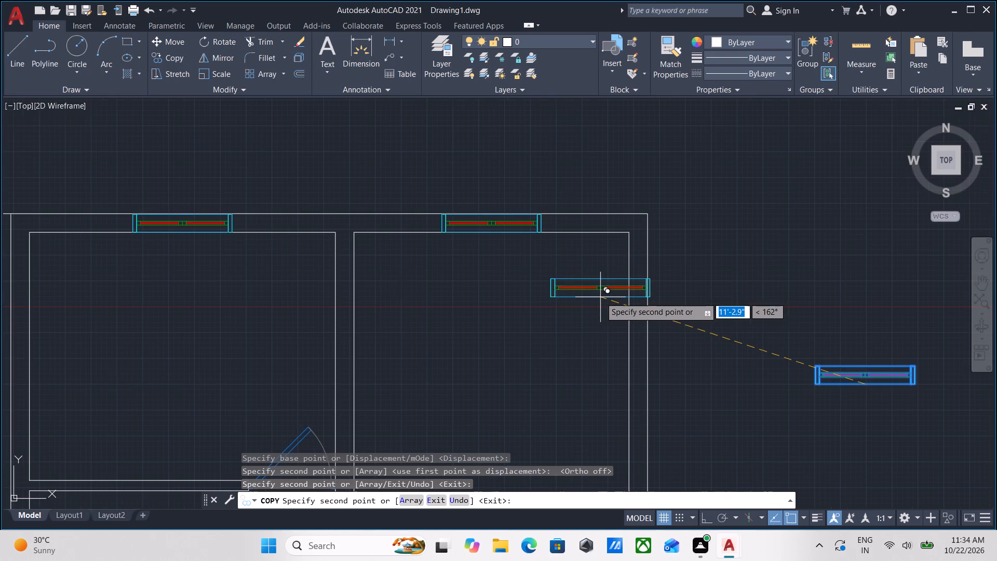
{"action": "key", "text": "Escape"}
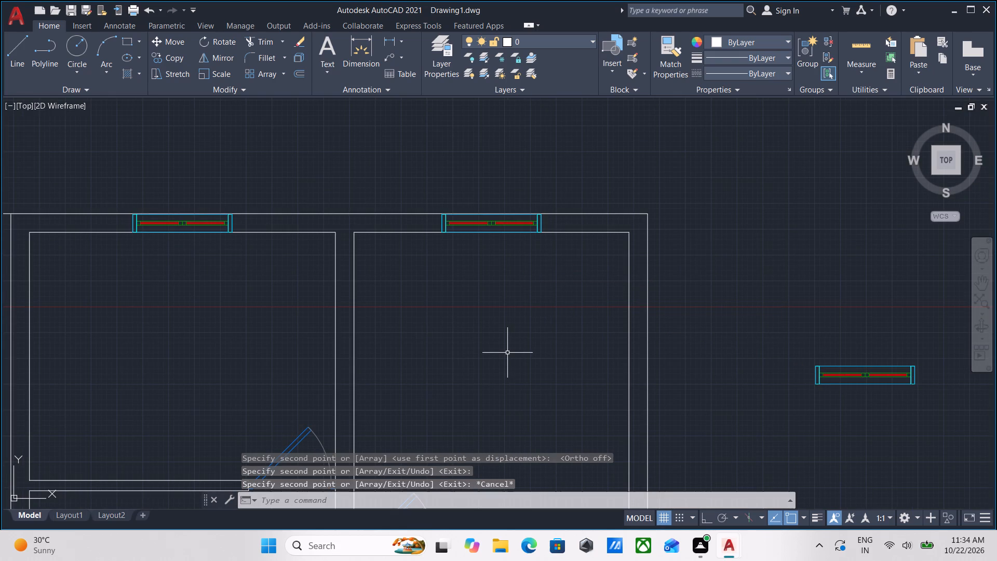
Examine the gridded column plan, including grid line A, and compare its layout with the door and window plan.
{"action": "scroll", "coordinate": [511, 350], "scroll_direction": "down", "scroll_amount": 2}
{"action": "middle_click_drag", "start_coordinate": [511, 350], "coordinate": [562, 188]}
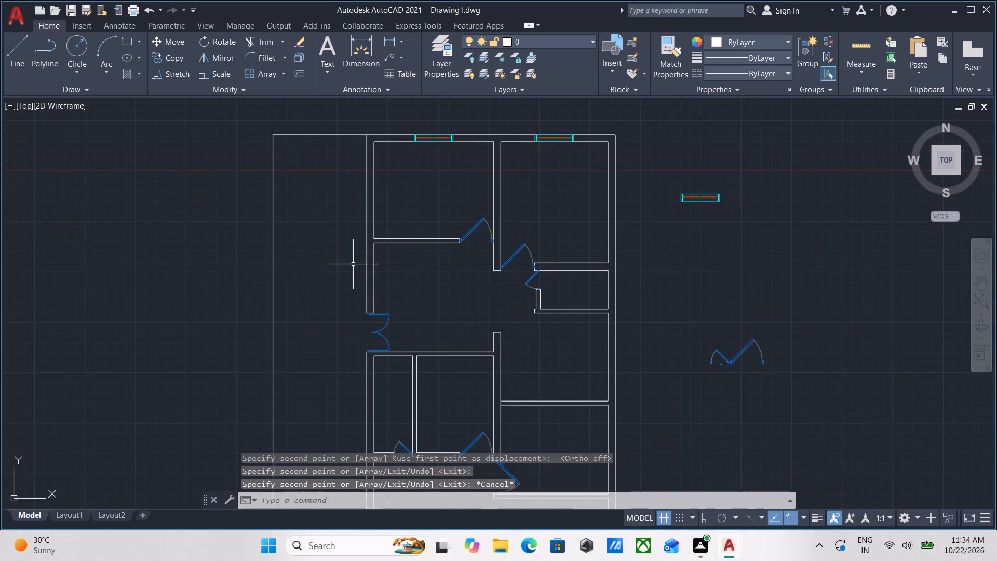
{"action": "scroll", "coordinate": [342, 266], "scroll_direction": "down", "scroll_amount": 1}
{"action": "middle_click_drag", "start_coordinate": [342, 266], "coordinate": [510, 267]}
{"action": "middle_click_drag", "start_coordinate": [181, 258], "coordinate": [408, 241]}
{"action": "scroll", "coordinate": [276, 153], "scroll_direction": "up", "scroll_amount": 2}
{"action": "scroll", "coordinate": [154, 154], "scroll_direction": "up", "scroll_amount": 2}
{"action": "left_click", "coordinate": [170, 192]}
{"action": "left_click", "coordinate": [125, 170]}
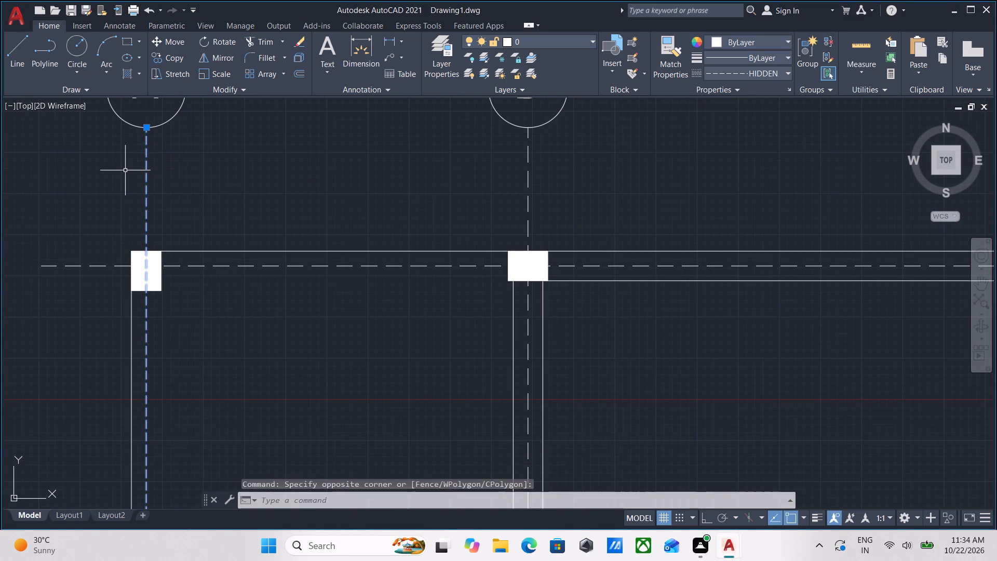
{"action": "scroll", "coordinate": [120, 189], "scroll_direction": "down", "scroll_amount": 2}
{"action": "middle_click_drag", "start_coordinate": [120, 189], "coordinate": [229, 140]}
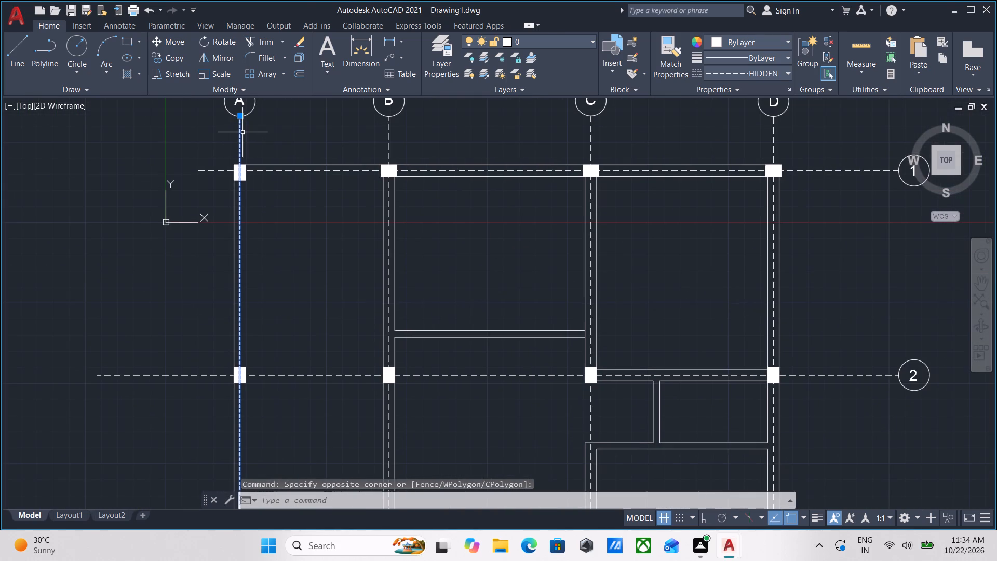
{"action": "middle_click_drag", "start_coordinate": [186, 320], "coordinate": [217, 360]}
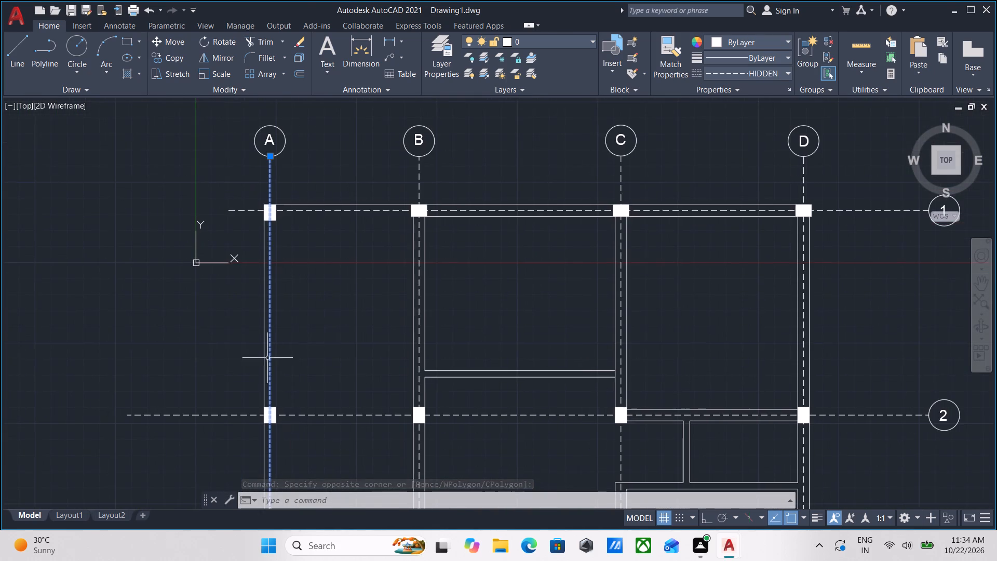
{"action": "scroll", "coordinate": [312, 362], "scroll_direction": "down", "scroll_amount": 2}
{"action": "scroll", "coordinate": [383, 358], "scroll_direction": "up", "scroll_amount": 1}
{"action": "middle_click_drag", "start_coordinate": [387, 355], "coordinate": [248, 297]}
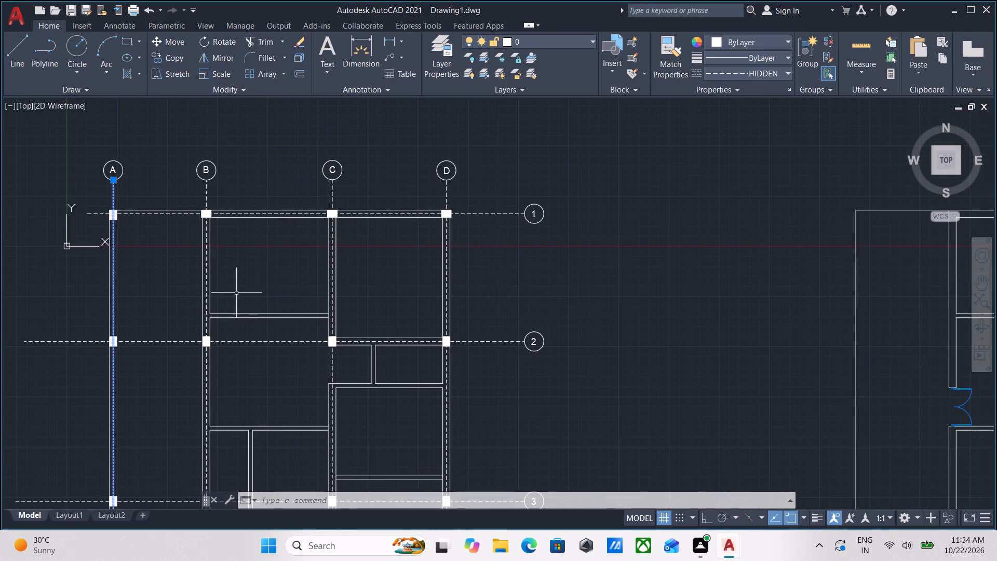
{"action": "middle_click_drag", "start_coordinate": [477, 341], "coordinate": [381, 157]}
{"action": "scroll", "coordinate": [477, 341], "scroll_direction": "down", "scroll_amount": 1}
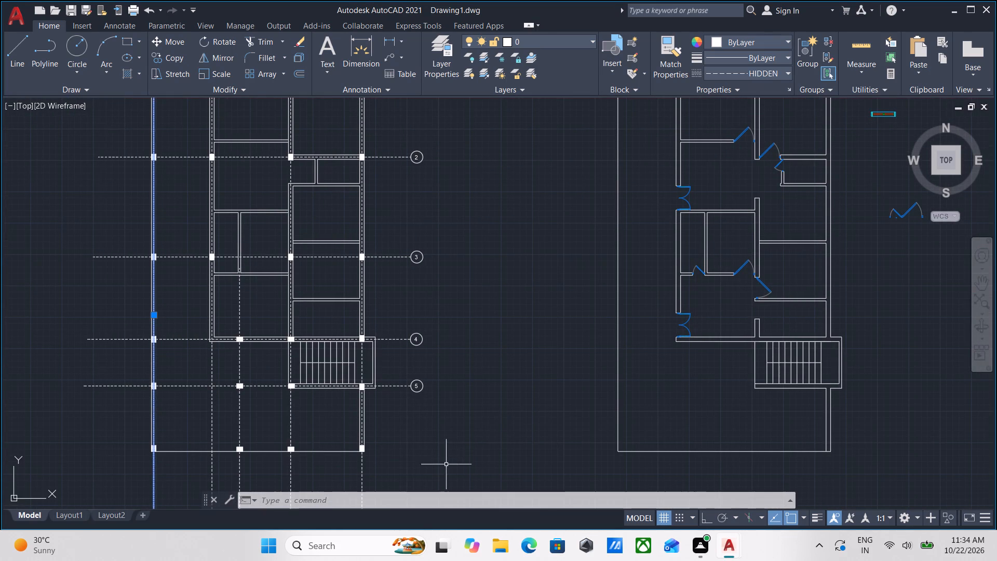
{"action": "middle_click_drag", "start_coordinate": [444, 450], "coordinate": [552, 447]}
{"action": "scroll", "coordinate": [396, 379], "scroll_direction": "down", "scroll_amount": 1}
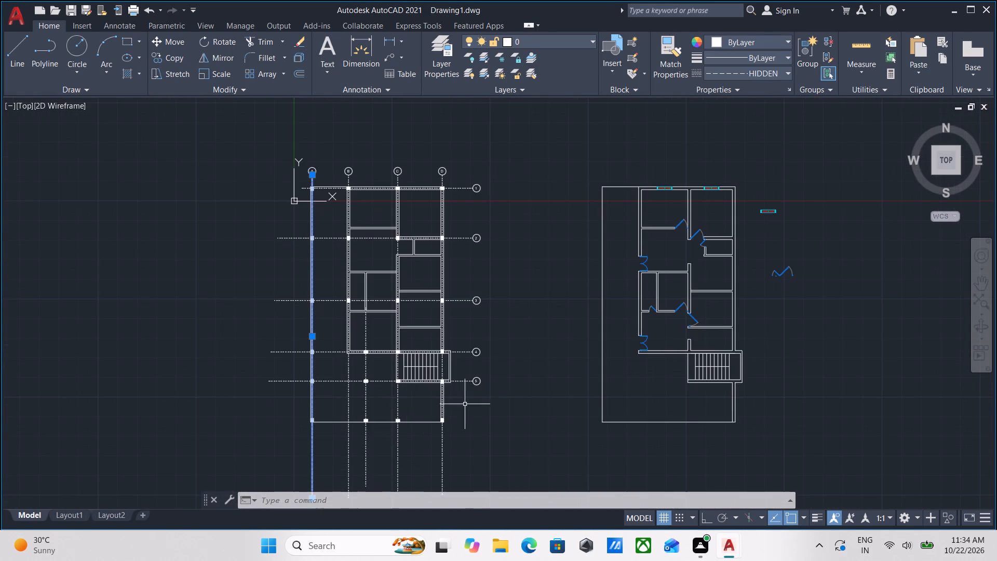
{"action": "middle_click_drag", "start_coordinate": [464, 309], "coordinate": [465, 372]}
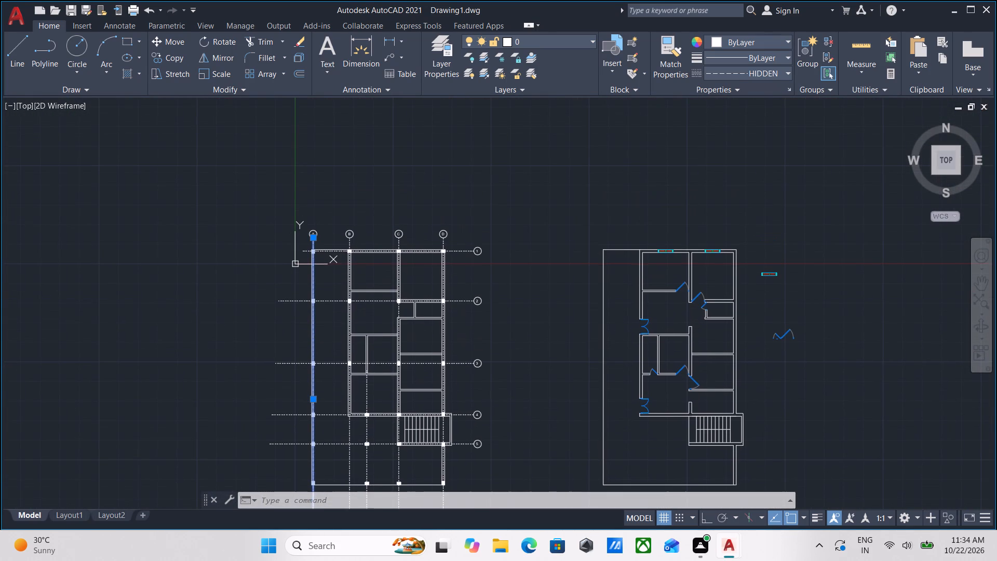
{"action": "key", "text": "Escape"}
{"action": "scroll", "coordinate": [664, 283], "scroll_direction": "up", "scroll_amount": 4}
{"action": "middle_click_drag", "start_coordinate": [740, 257], "coordinate": [585, 298]}
{"action": "scroll", "coordinate": [577, 301], "scroll_direction": "down", "scroll_amount": 2}
{"action": "middle_click_drag", "start_coordinate": [586, 305], "coordinate": [521, 311]}
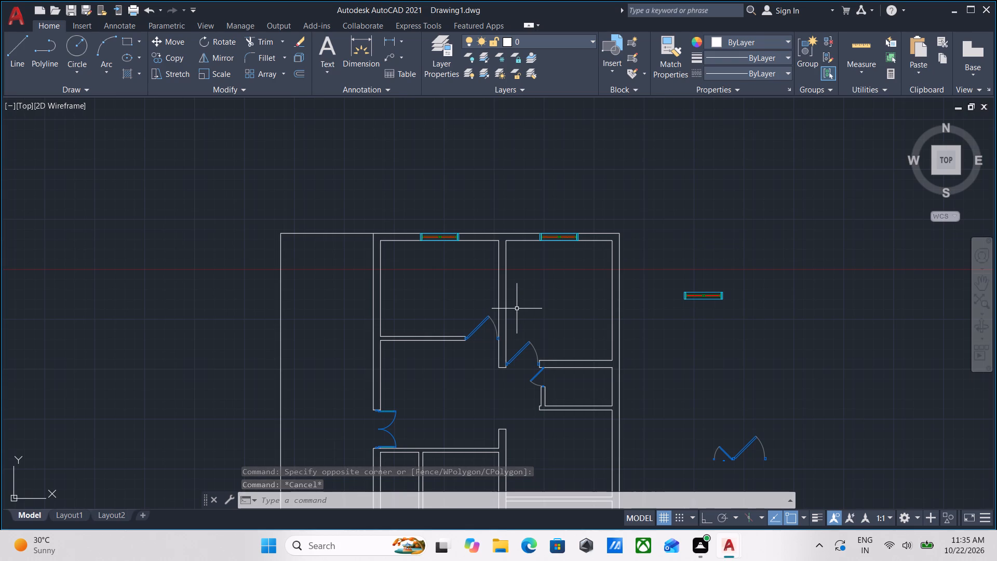
{"action": "scroll", "coordinate": [783, 272], "scroll_direction": "up", "scroll_amount": 1}
{"action": "middle_click_drag", "start_coordinate": [688, 343], "coordinate": [755, 344]}
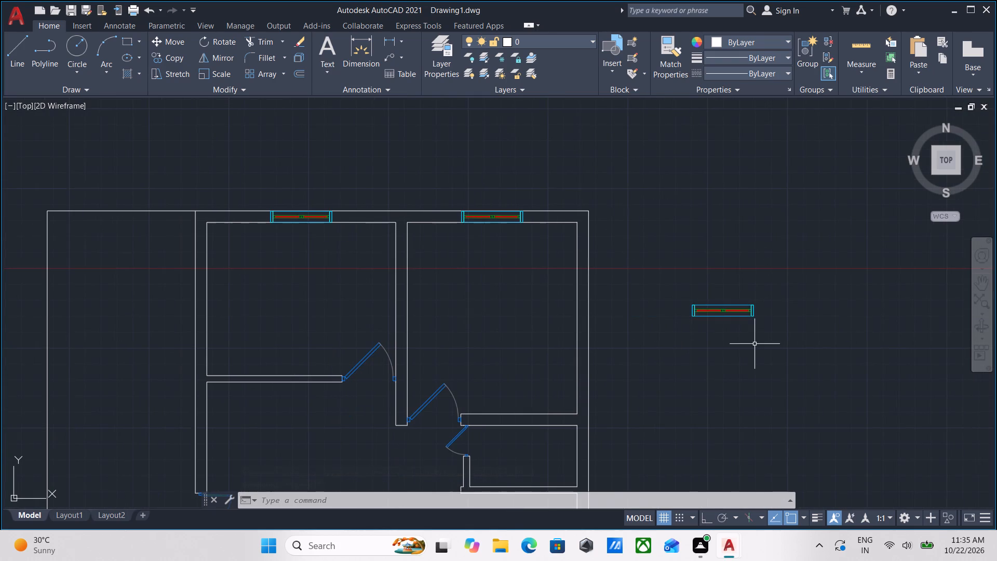
Rotate a copy of the loose horizontal window outside the plan by 270° about its bottom-right corner, with ortho on.
{"action": "left_click", "coordinate": [755, 348]}
{"action": "left_click", "coordinate": [712, 276]}
{"action": "middle_click_drag", "start_coordinate": [743, 370], "coordinate": [762, 351]}
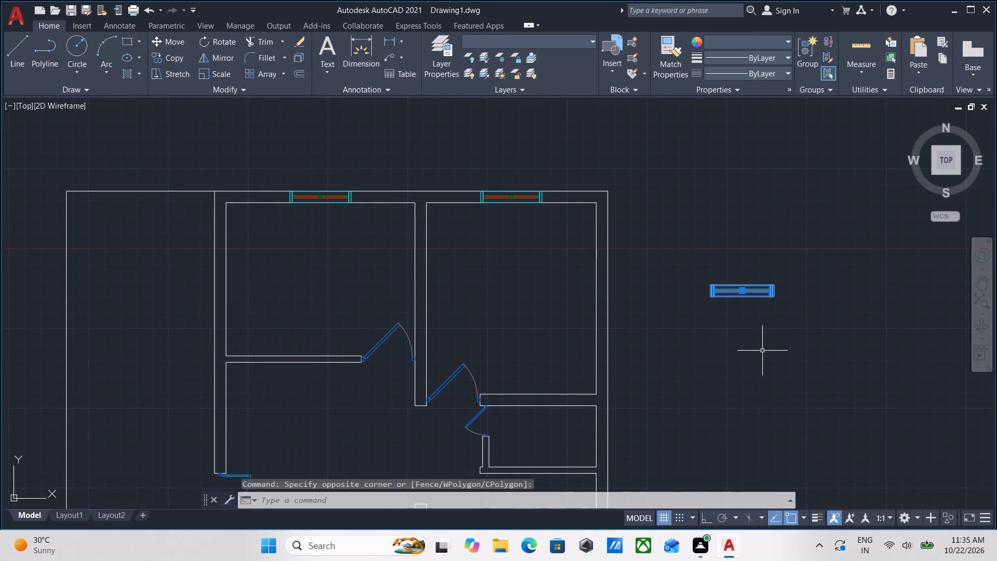
{"action": "key", "text": "r"}
{"action": "key", "text": "o"}
{"action": "key", "text": "Return"}
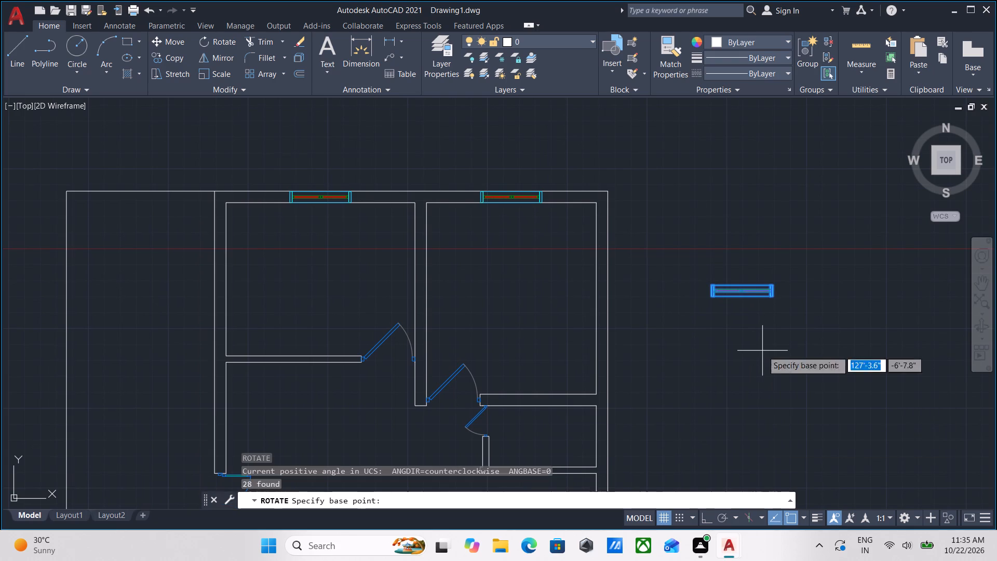
{"action": "scroll", "coordinate": [798, 294], "scroll_direction": "up", "scroll_amount": 1}
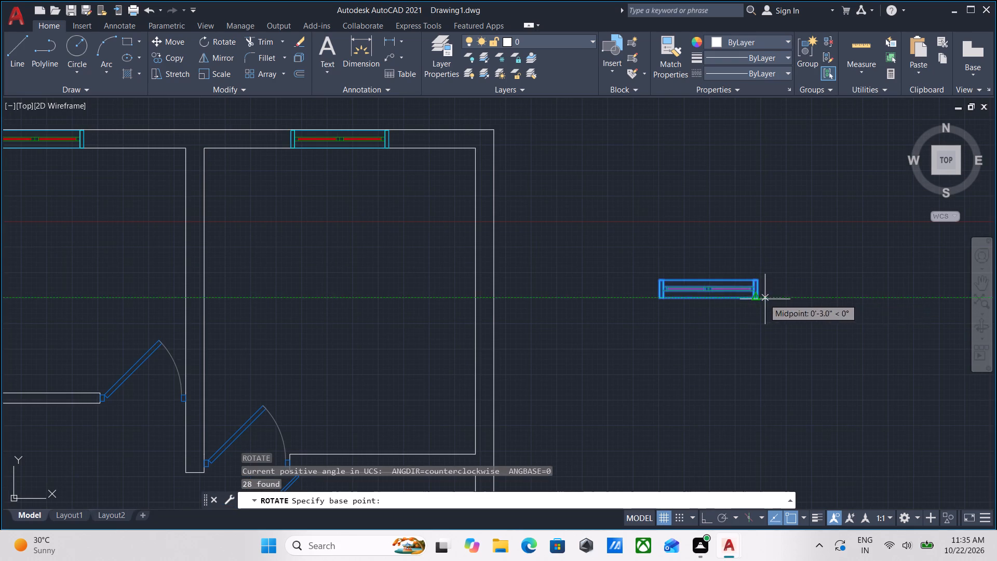
{"action": "scroll", "coordinate": [765, 300], "scroll_direction": "up", "scroll_amount": 2}
{"action": "left_click", "coordinate": [743, 291]}
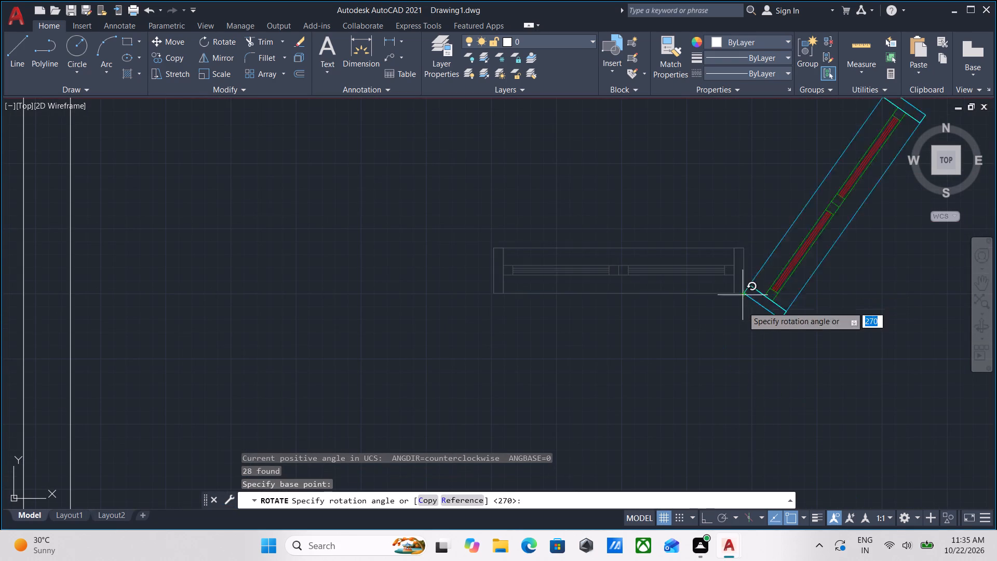
{"action": "key", "text": "F8"}
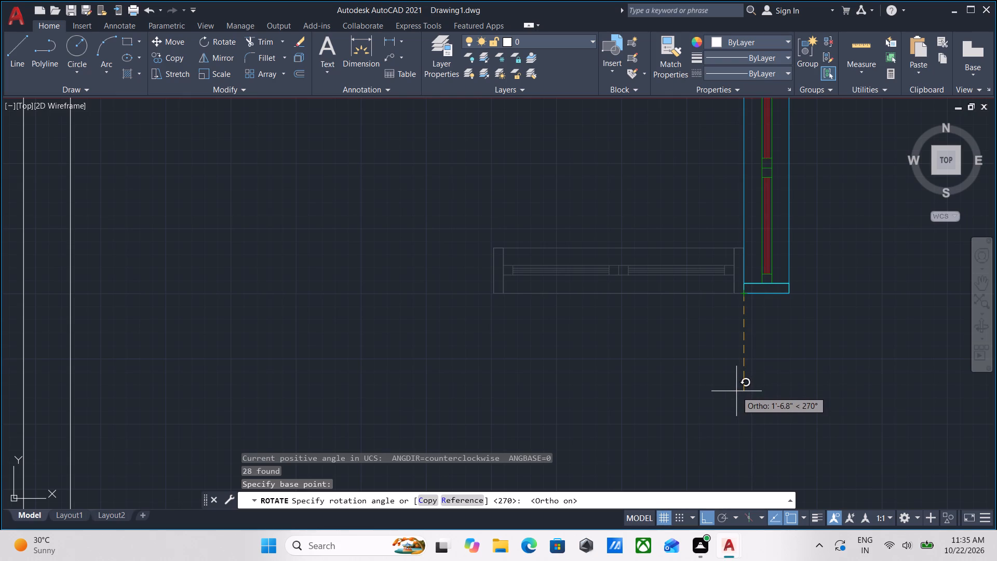
{"action": "key", "text": "c"}
{"action": "key", "text": "o"}
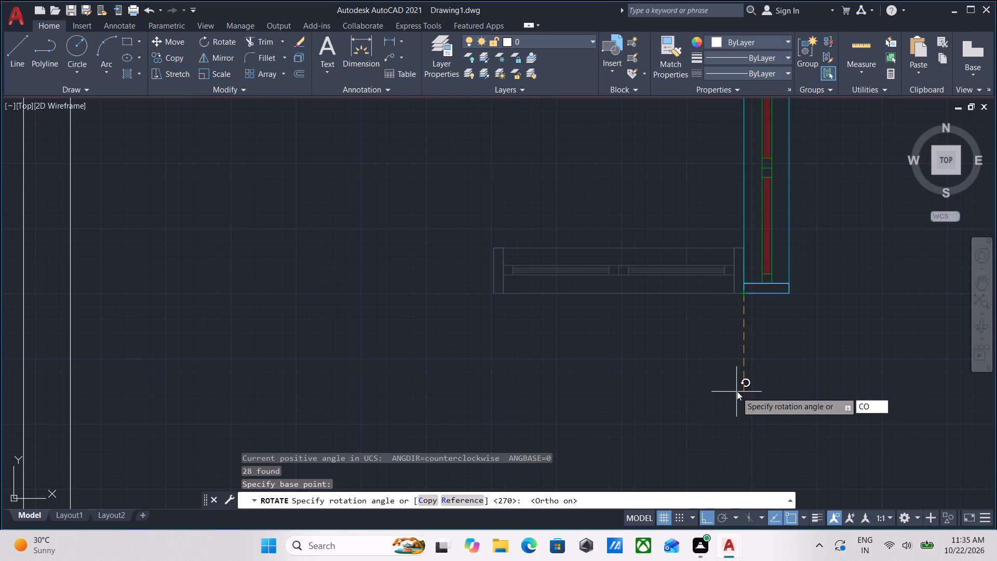
{"action": "key", "text": "Return"}
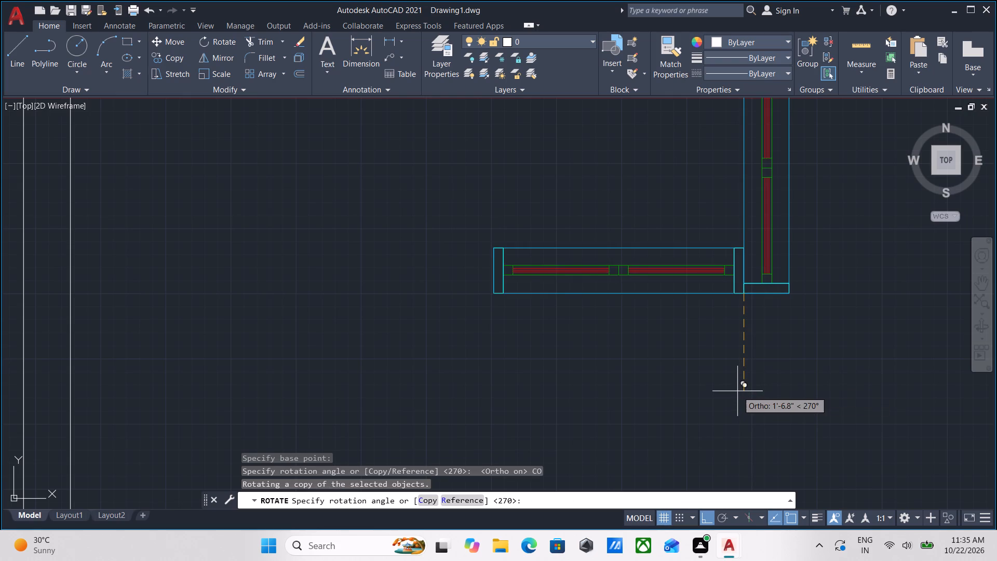
{"action": "left_click", "coordinate": [743, 363]}
Copy the vertical window by its right-side midpoint, with ortho off, to the inner left-wall midpoint of the upper-left room, ending after one copy.
{"action": "scroll", "coordinate": [760, 333], "scroll_direction": "down", "scroll_amount": 2}
{"action": "middle_click_drag", "start_coordinate": [760, 349], "coordinate": [767, 404]}
{"action": "scroll", "coordinate": [801, 357], "scroll_direction": "down", "scroll_amount": 1}
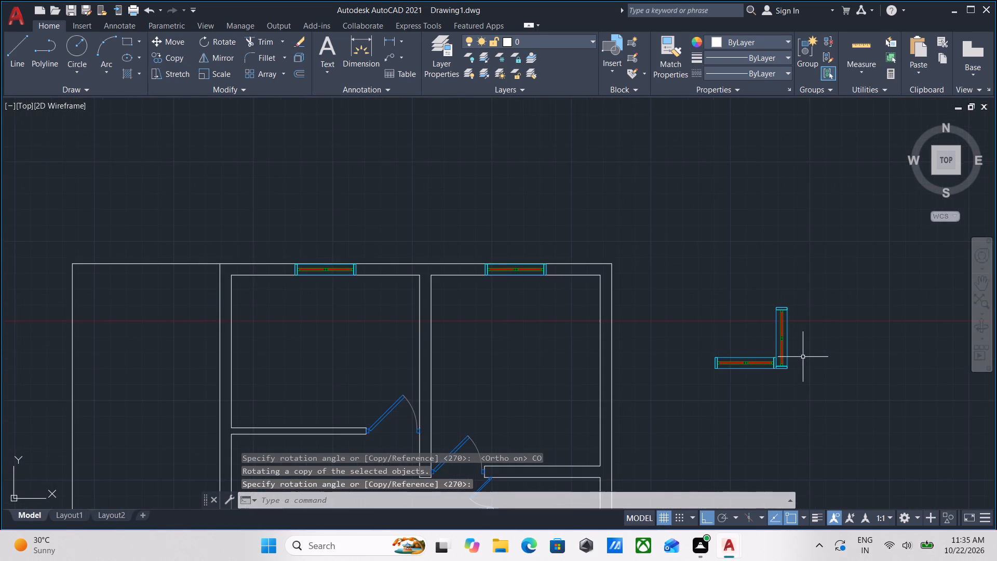
{"action": "scroll", "coordinate": [801, 327], "scroll_direction": "up", "scroll_amount": 2}
{"action": "left_click", "coordinate": [791, 340]}
{"action": "left_click", "coordinate": [728, 326]}
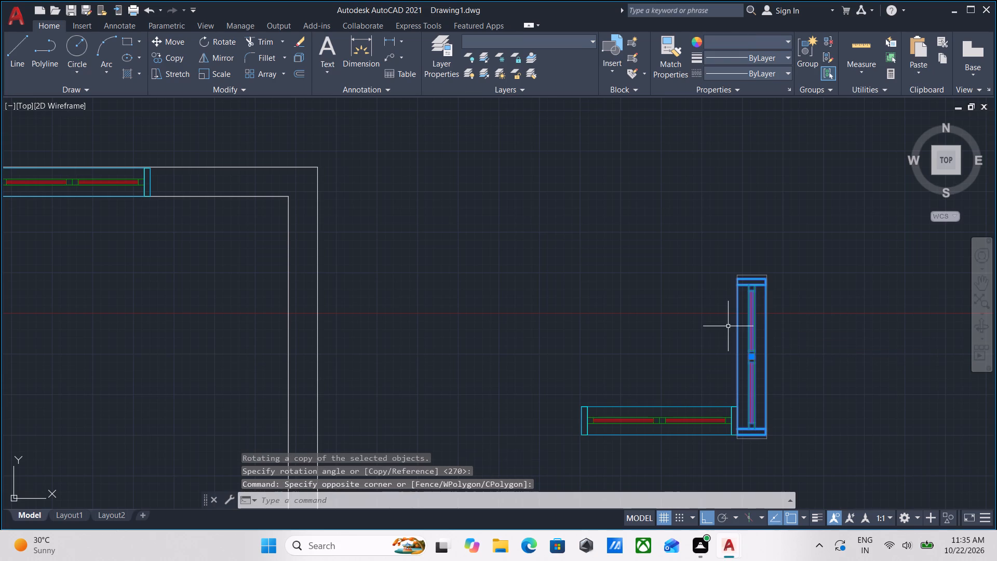
{"action": "scroll", "coordinate": [807, 354], "scroll_direction": "up", "scroll_amount": 2}
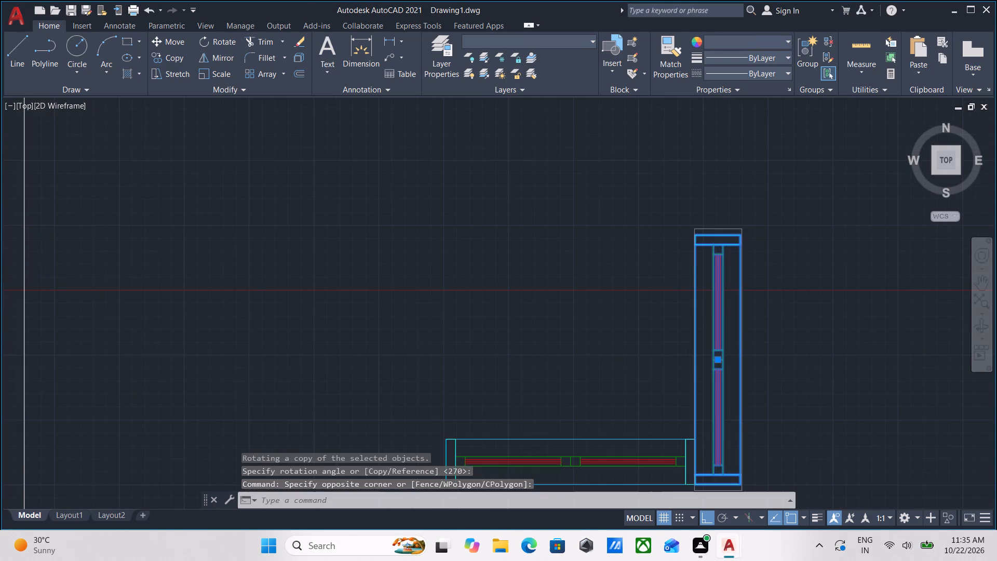
{"action": "type", "text": "CO"}
{"action": "key", "text": "Return"}
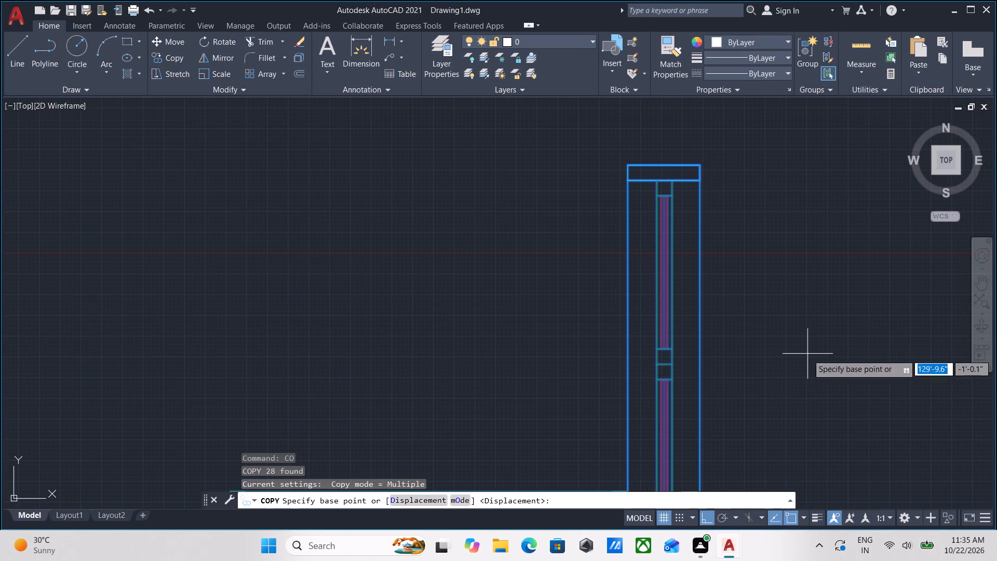
{"action": "left_click", "coordinate": [700, 364]}
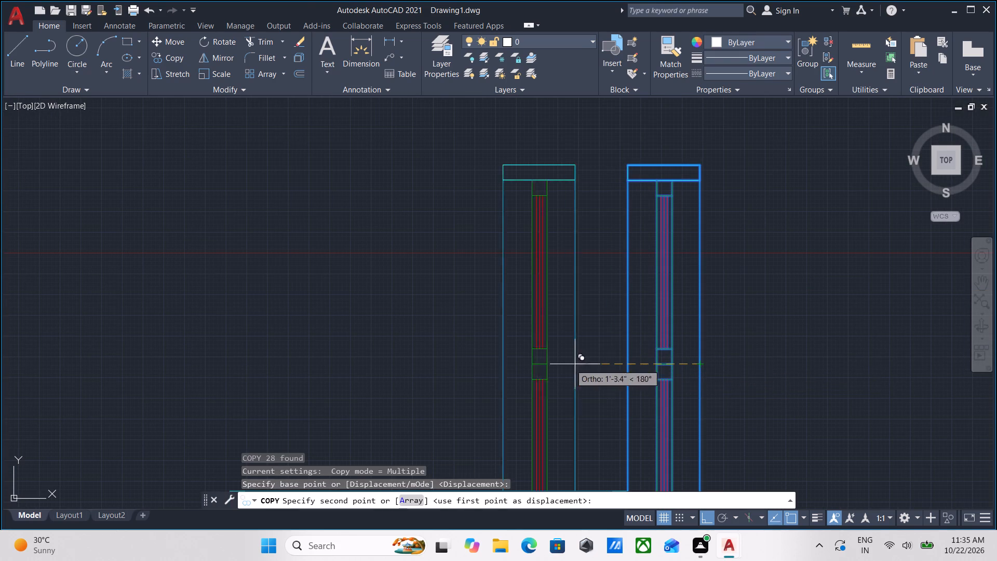
{"action": "key", "text": "F8"}
{"action": "scroll", "coordinate": [424, 284], "scroll_direction": "down", "scroll_amount": 1}
{"action": "middle_click_drag", "start_coordinate": [424, 284], "coordinate": [592, 234]}
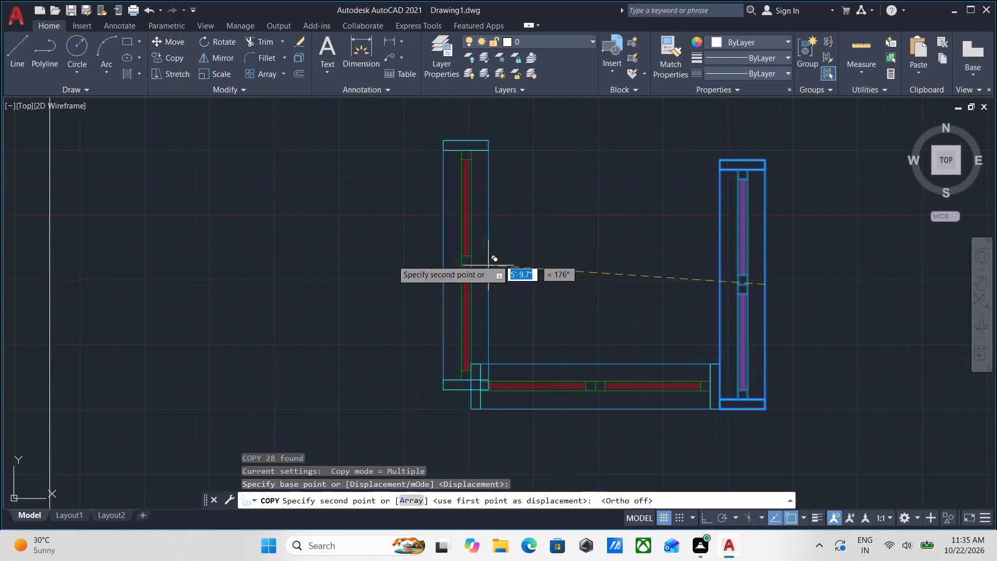
{"action": "scroll", "coordinate": [360, 261], "scroll_direction": "down", "scroll_amount": 2}
{"action": "middle_click_drag", "start_coordinate": [361, 261], "coordinate": [647, 248]}
{"action": "scroll", "coordinate": [310, 276], "scroll_direction": "down", "scroll_amount": 1}
{"action": "middle_click_drag", "start_coordinate": [318, 273], "coordinate": [800, 272]}
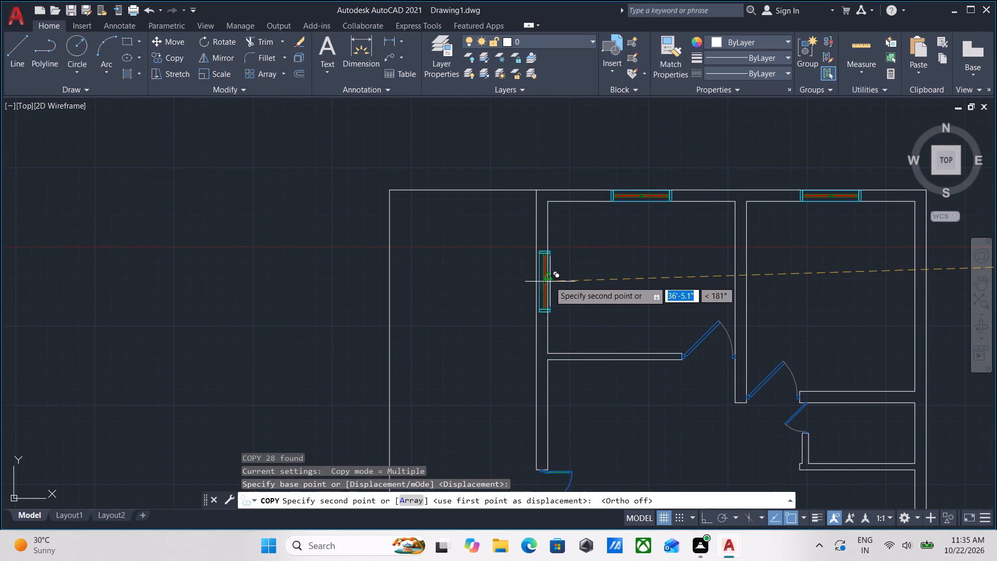
{"action": "left_click", "coordinate": [547, 280]}
{"action": "middle_click_drag", "start_coordinate": [673, 276], "coordinate": [583, 286]}
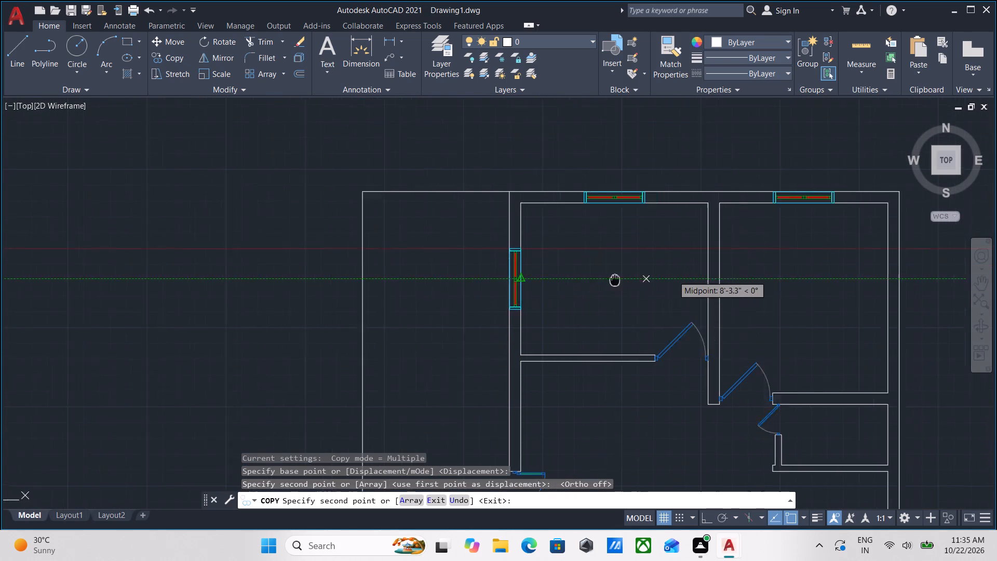
{"action": "middle_click_drag", "start_coordinate": [583, 286], "coordinate": [502, 305]}
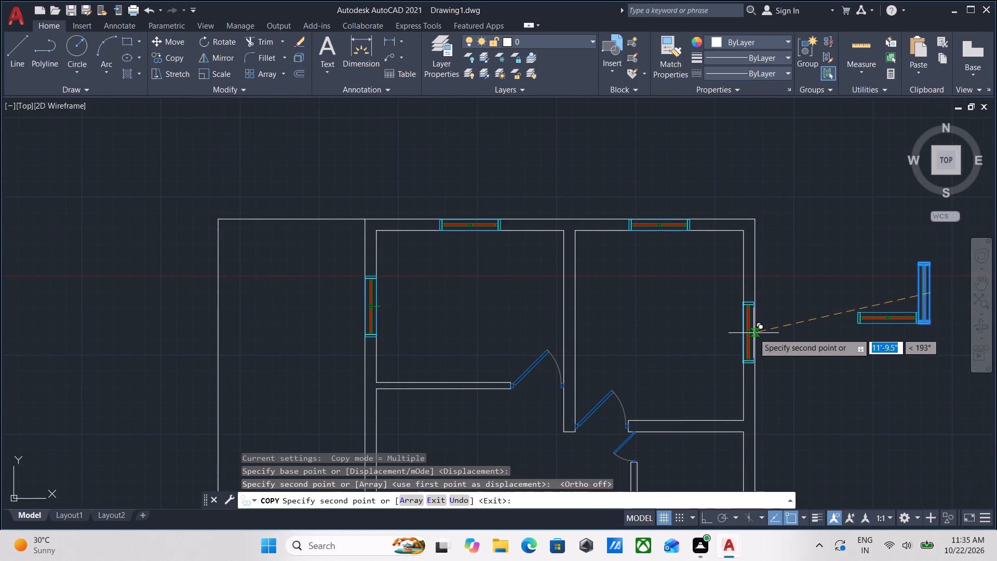
{"action": "middle_click_drag", "start_coordinate": [714, 296], "coordinate": [711, 354]}
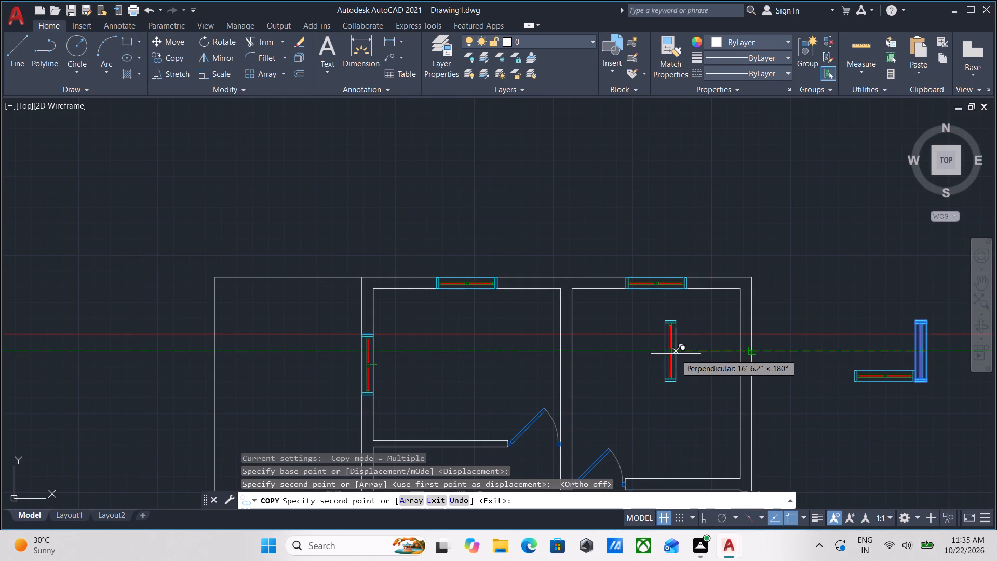
{"action": "key", "text": "Escape"}
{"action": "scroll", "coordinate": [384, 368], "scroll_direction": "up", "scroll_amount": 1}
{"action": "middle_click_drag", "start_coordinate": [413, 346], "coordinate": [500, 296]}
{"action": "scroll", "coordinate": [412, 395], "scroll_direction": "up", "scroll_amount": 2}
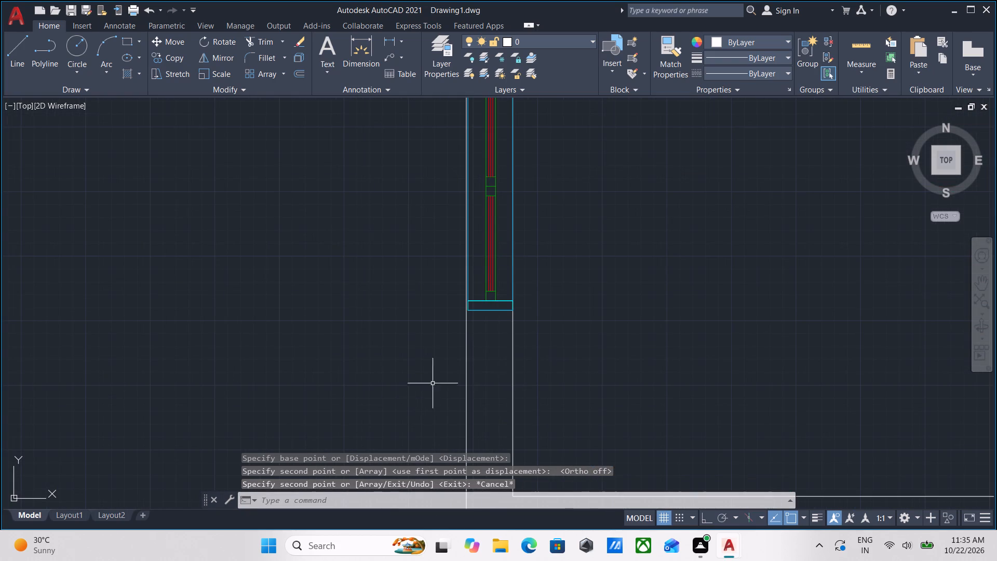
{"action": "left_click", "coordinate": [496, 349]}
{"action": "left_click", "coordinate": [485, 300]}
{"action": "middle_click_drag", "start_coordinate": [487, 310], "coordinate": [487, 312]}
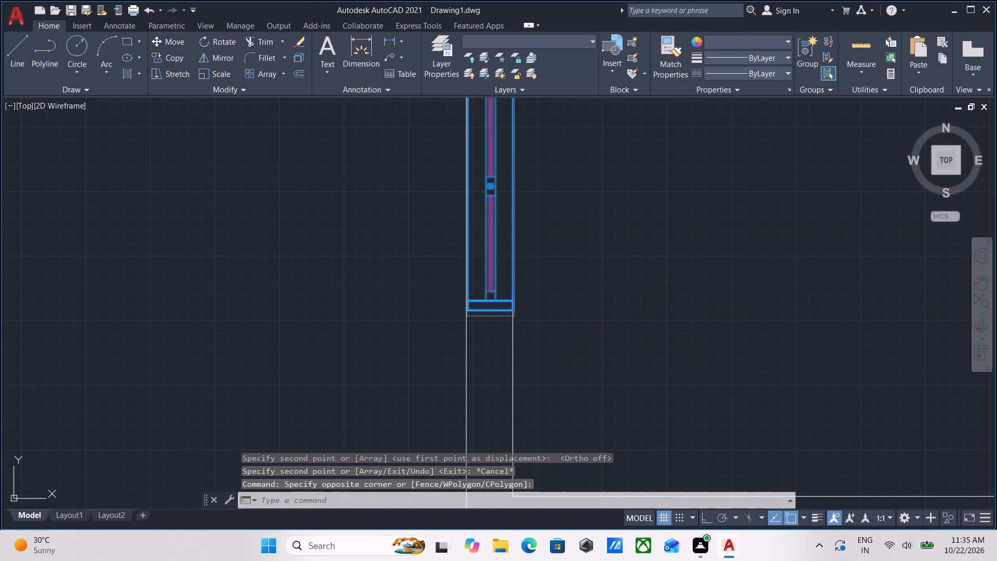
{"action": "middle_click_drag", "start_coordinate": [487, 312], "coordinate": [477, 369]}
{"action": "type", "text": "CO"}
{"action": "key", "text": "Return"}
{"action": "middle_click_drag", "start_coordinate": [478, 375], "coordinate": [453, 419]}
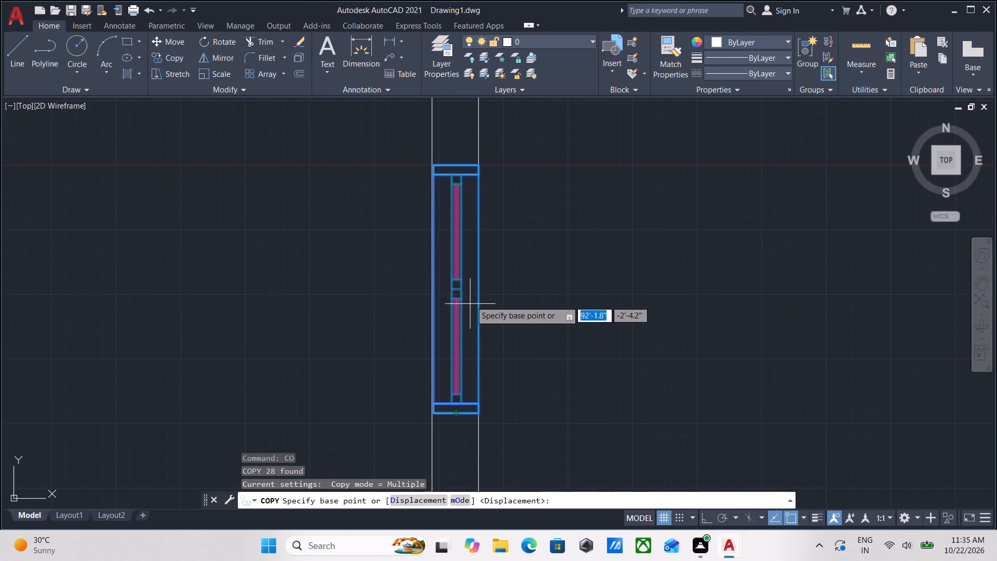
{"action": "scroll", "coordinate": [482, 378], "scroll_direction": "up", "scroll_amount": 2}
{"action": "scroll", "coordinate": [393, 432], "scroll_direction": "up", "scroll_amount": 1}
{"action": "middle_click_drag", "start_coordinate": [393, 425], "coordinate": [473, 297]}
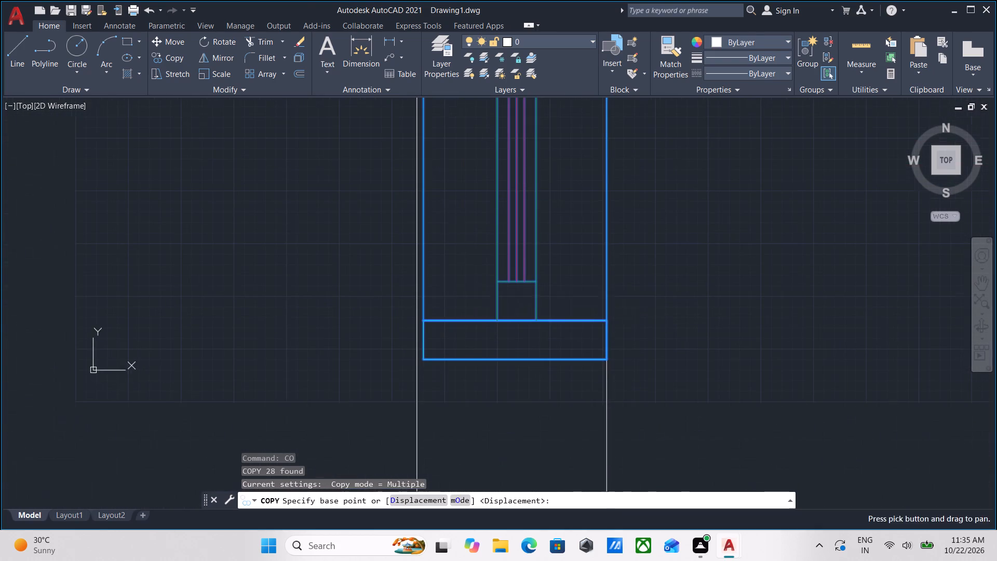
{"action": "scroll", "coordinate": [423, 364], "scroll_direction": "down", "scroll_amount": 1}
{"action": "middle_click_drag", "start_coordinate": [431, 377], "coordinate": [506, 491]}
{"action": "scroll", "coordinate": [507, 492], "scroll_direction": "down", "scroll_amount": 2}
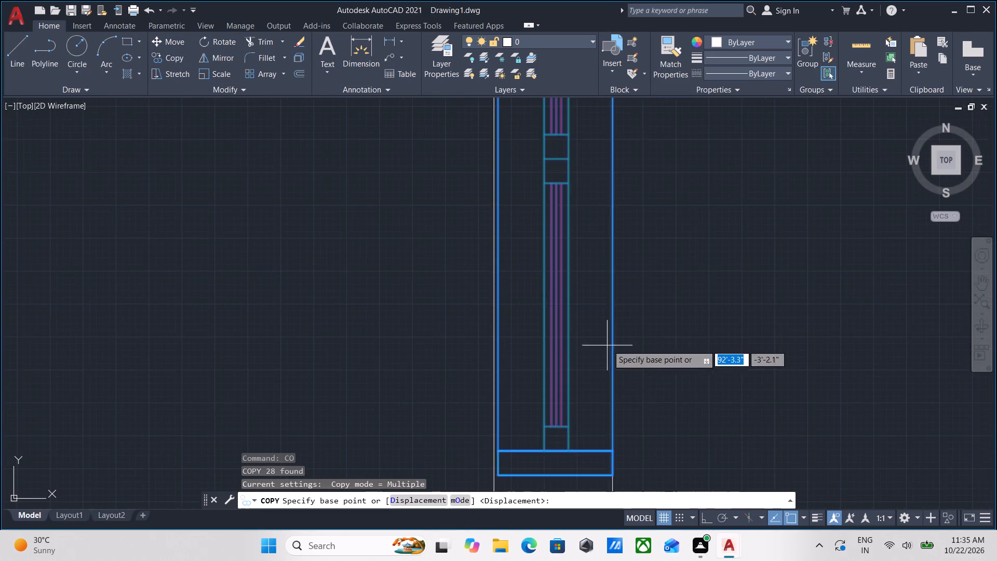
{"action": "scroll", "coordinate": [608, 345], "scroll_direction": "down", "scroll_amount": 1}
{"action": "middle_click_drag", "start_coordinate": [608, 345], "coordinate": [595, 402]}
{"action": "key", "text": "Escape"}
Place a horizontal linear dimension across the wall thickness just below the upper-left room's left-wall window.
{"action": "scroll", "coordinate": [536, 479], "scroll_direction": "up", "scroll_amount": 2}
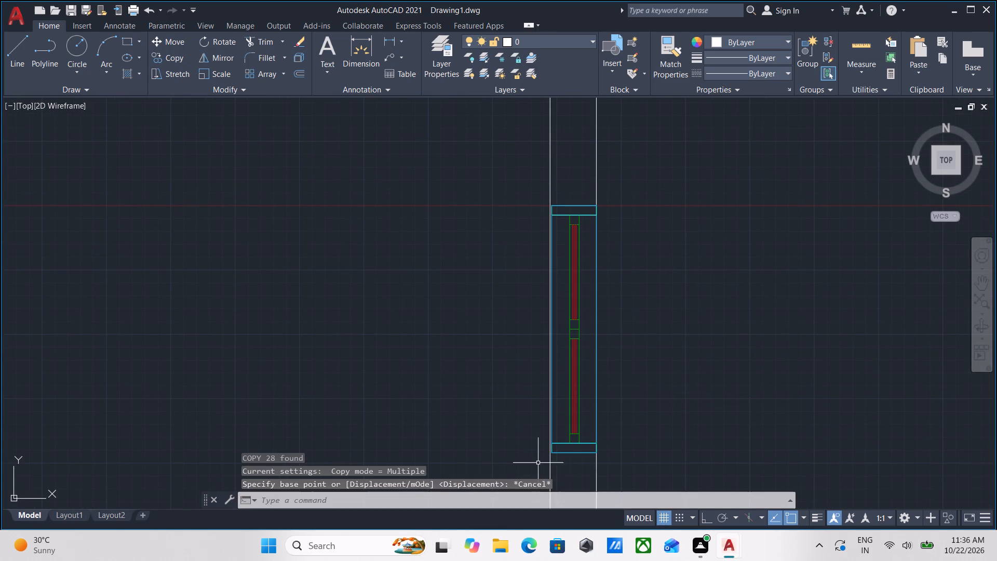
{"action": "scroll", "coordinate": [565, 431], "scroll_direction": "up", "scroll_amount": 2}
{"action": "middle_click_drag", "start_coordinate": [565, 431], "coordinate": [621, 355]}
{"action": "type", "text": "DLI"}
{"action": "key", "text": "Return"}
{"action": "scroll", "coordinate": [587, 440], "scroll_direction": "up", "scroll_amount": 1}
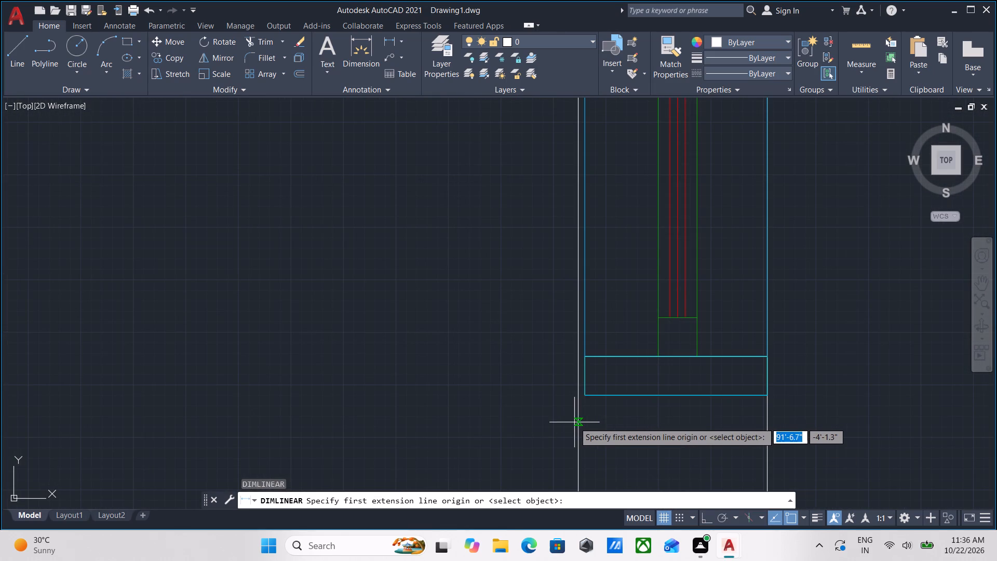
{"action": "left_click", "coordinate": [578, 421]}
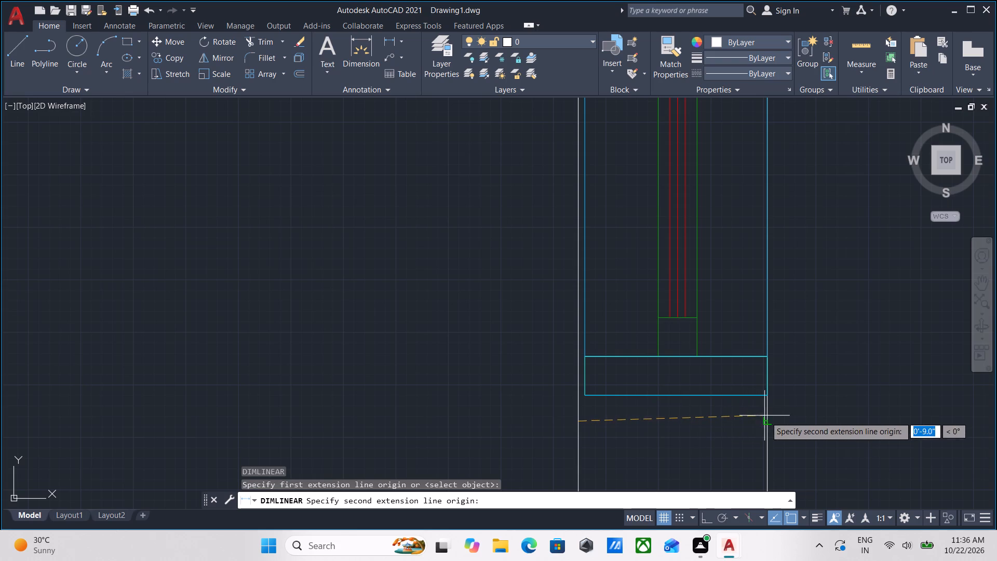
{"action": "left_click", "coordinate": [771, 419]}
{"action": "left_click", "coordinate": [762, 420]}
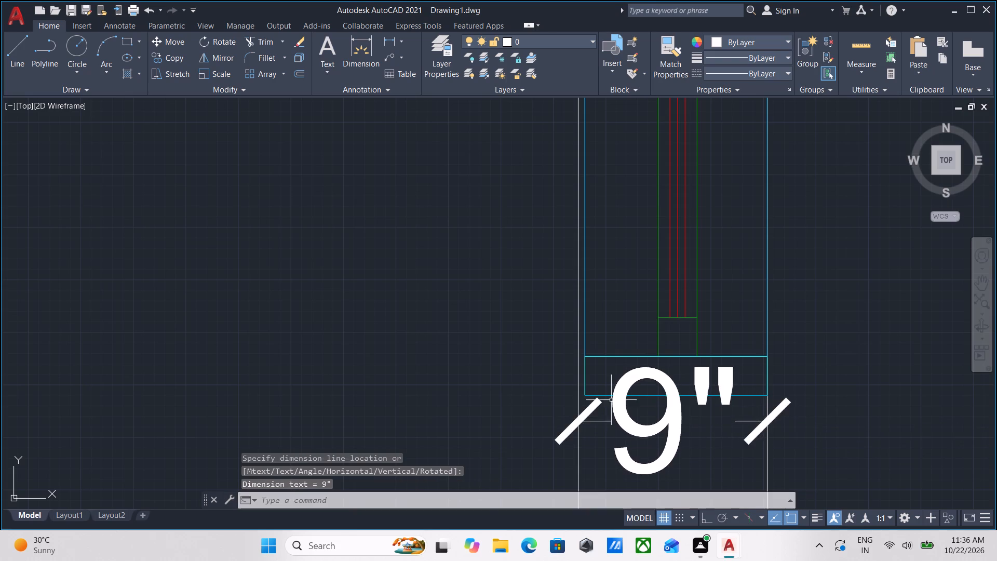
Measure the left-wall window's depth across its bottom jamb with a linear dimension, without placing it.
{"action": "scroll", "coordinate": [610, 400], "scroll_direction": "up", "scroll_amount": 2}
{"action": "middle_click_drag", "start_coordinate": [604, 395], "coordinate": [603, 366]}
{"action": "key", "text": "d"}
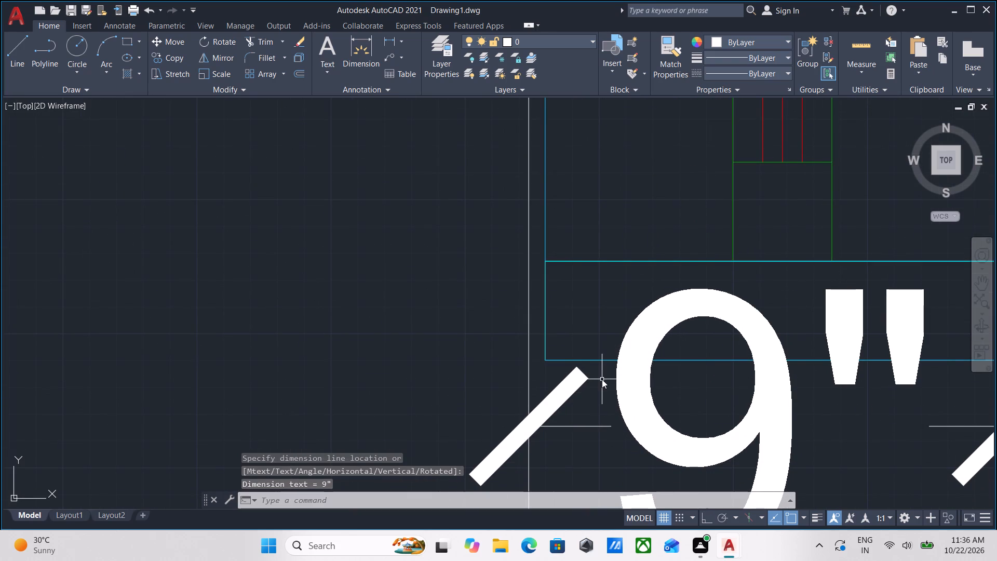
{"action": "key", "text": "l"}
{"action": "key", "text": "i"}
{"action": "key", "text": "Return"}
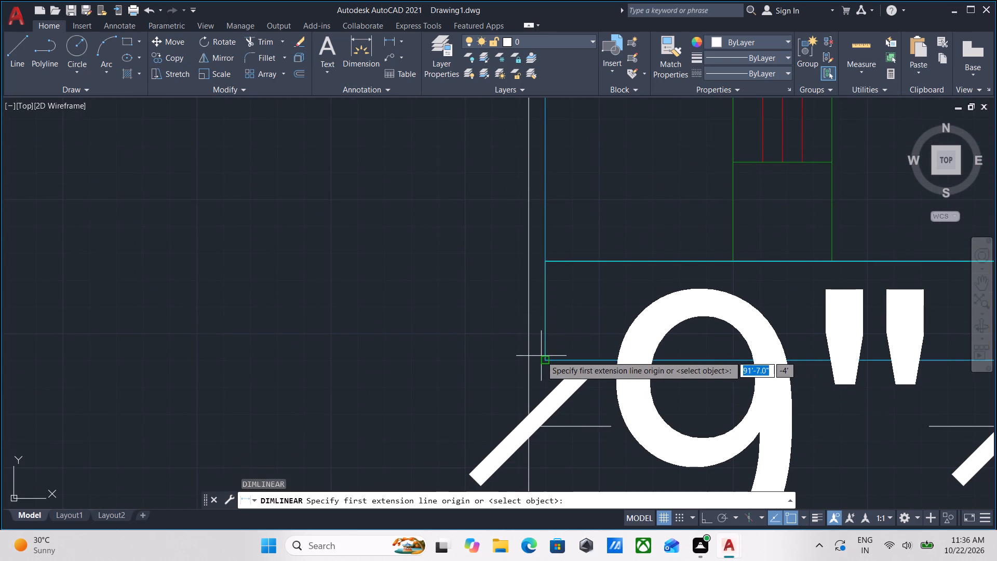
{"action": "left_click", "coordinate": [545, 359]}
{"action": "middle_click_drag", "start_coordinate": [752, 389], "coordinate": [475, 377]}
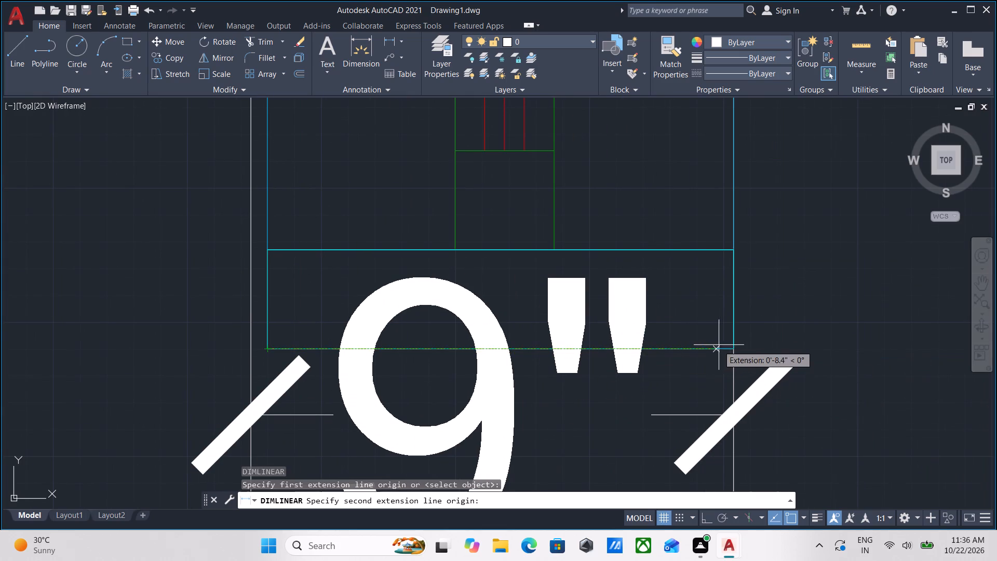
{"action": "left_click", "coordinate": [735, 347]}
{"action": "scroll", "coordinate": [713, 241], "scroll_direction": "down", "scroll_amount": 2}
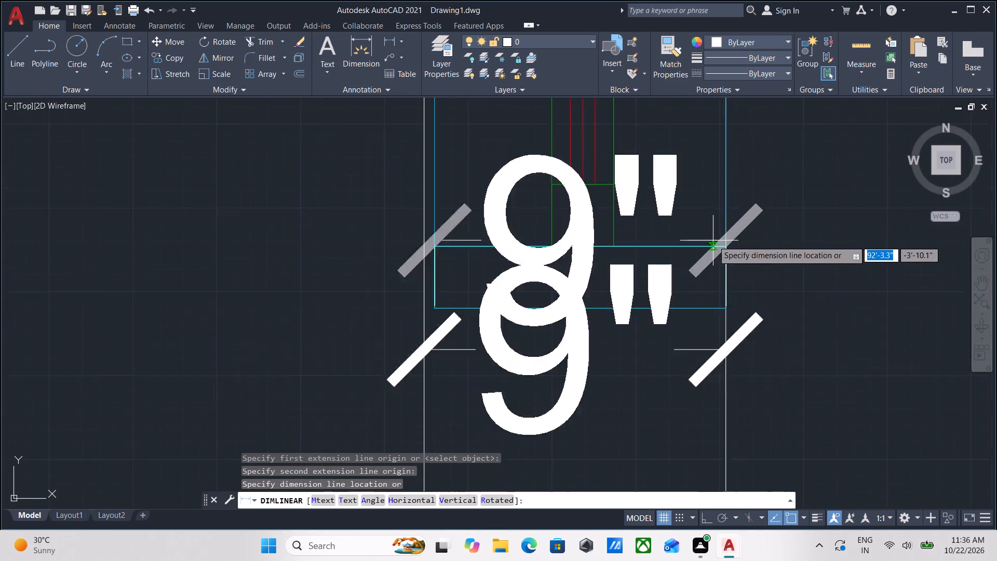
{"action": "middle_click_drag", "start_coordinate": [713, 241], "coordinate": [715, 284]}
{"action": "key", "text": "Escape"}
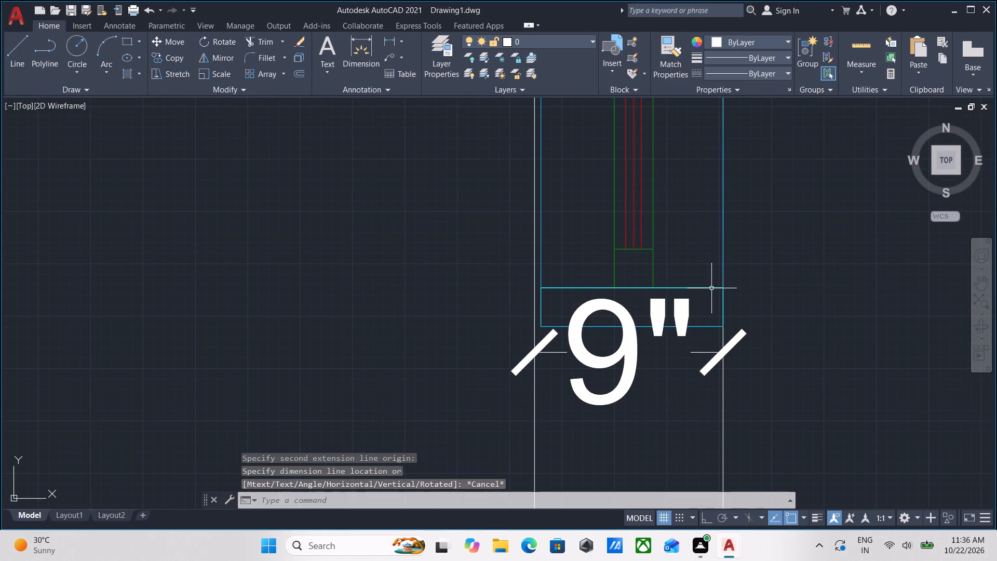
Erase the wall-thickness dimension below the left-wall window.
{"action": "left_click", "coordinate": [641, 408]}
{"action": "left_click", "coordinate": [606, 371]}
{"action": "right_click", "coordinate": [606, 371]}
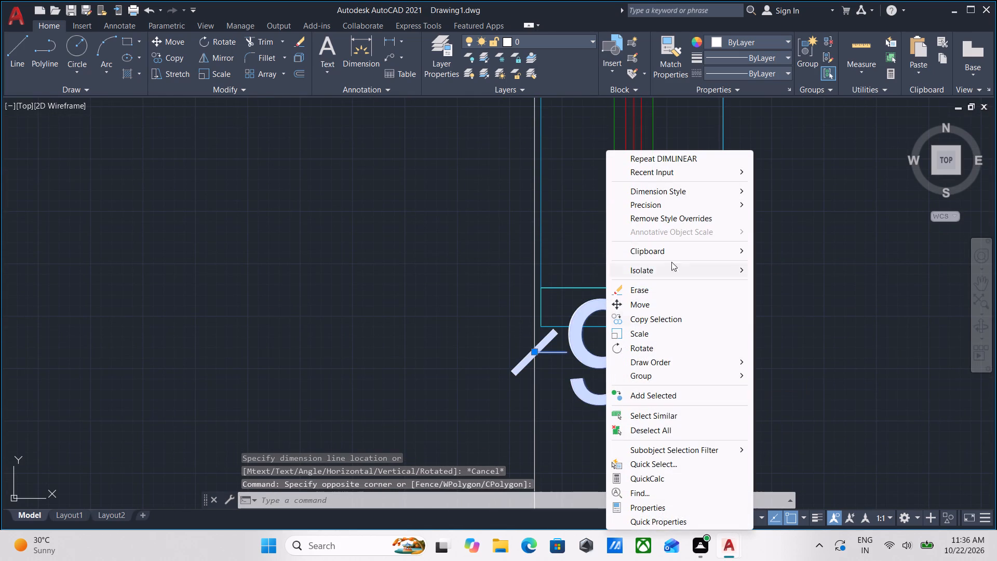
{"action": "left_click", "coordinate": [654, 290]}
Measure the size and area of the left-wall window's bottom jamb with quick measure.
{"action": "scroll", "coordinate": [624, 313], "scroll_direction": "up", "scroll_amount": 1}
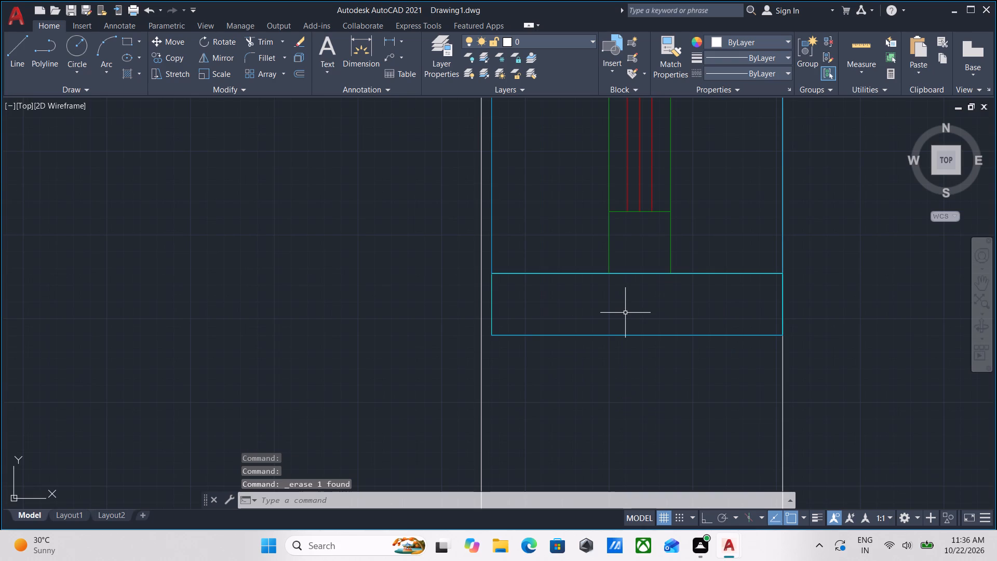
{"action": "type", "text": "MEA"}
{"action": "key", "text": "Return"}
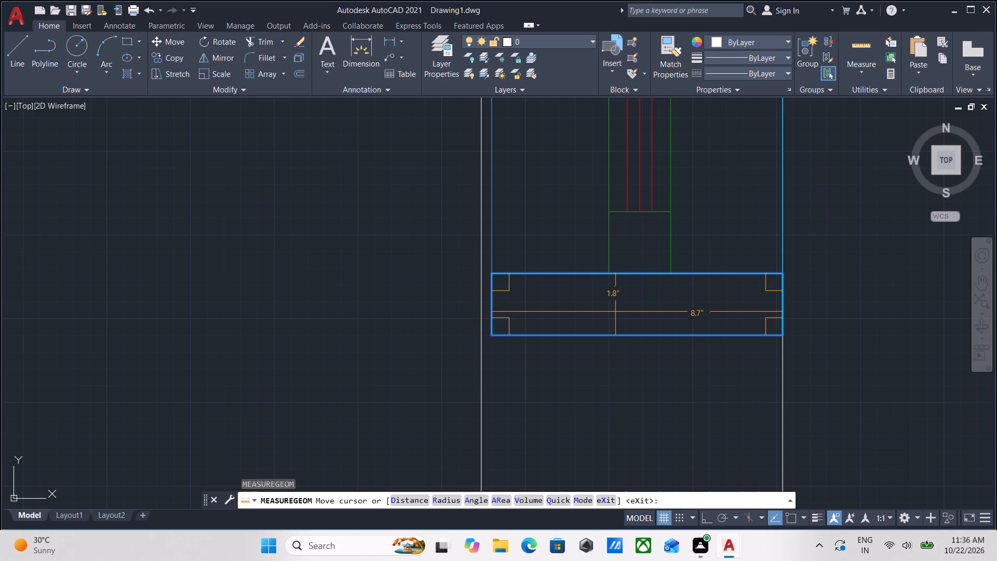
{"action": "left_click", "coordinate": [614, 314]}
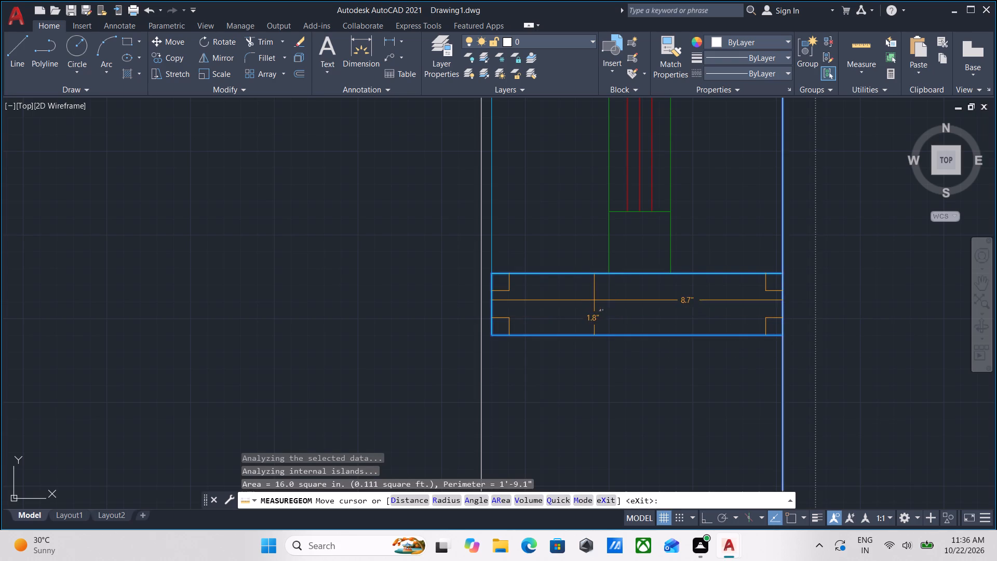
{"action": "left_click", "coordinate": [581, 302]}
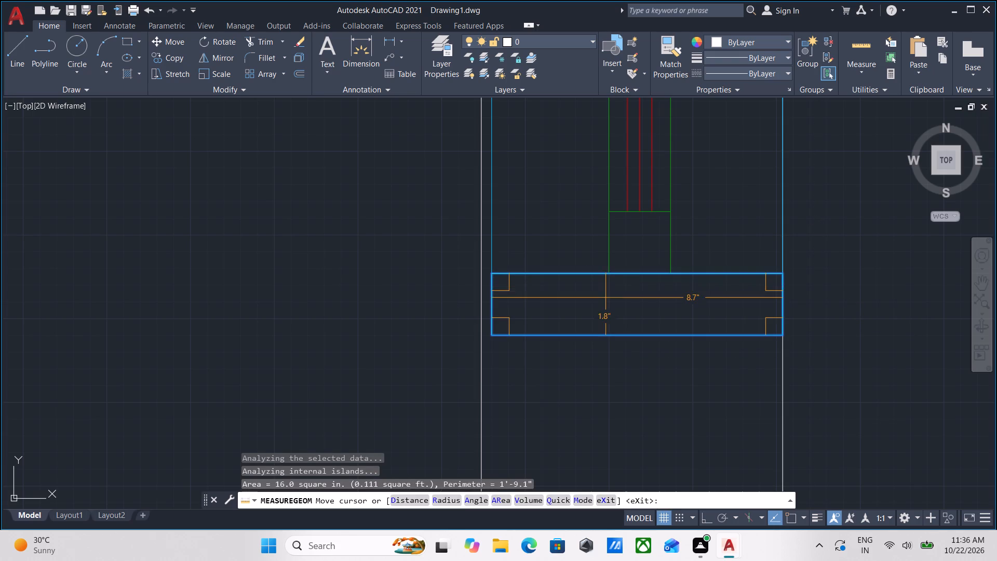
{"action": "left_click", "coordinate": [603, 301]}
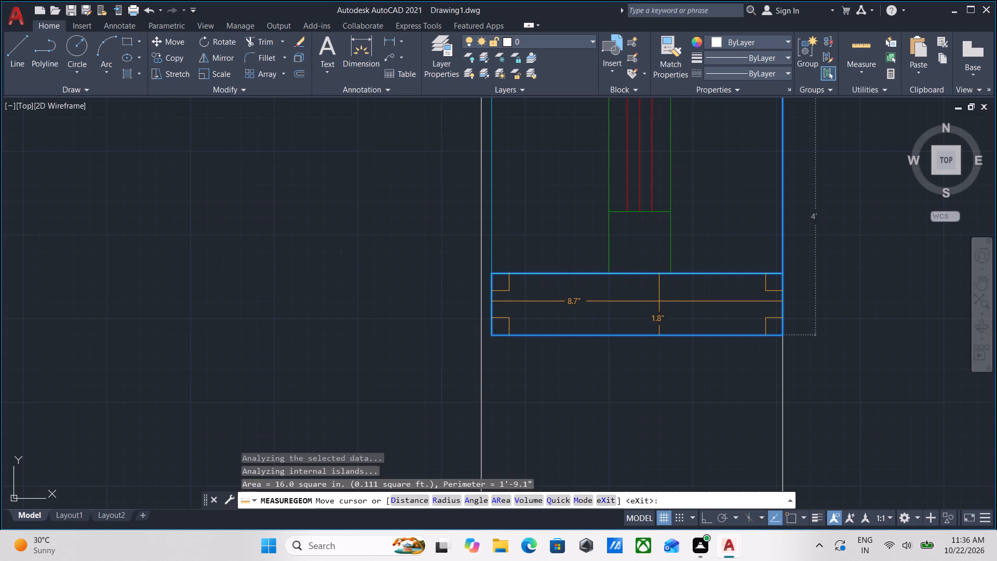
{"action": "key", "text": "Escape"}
Measure the upper-left room's clear dimensions and enclosed area with quick measure.
{"action": "scroll", "coordinate": [816, 255], "scroll_direction": "down", "scroll_amount": 2}
{"action": "middle_click_drag", "start_coordinate": [816, 255], "coordinate": [553, 227]}
{"action": "scroll", "coordinate": [676, 257], "scroll_direction": "down", "scroll_amount": 1}
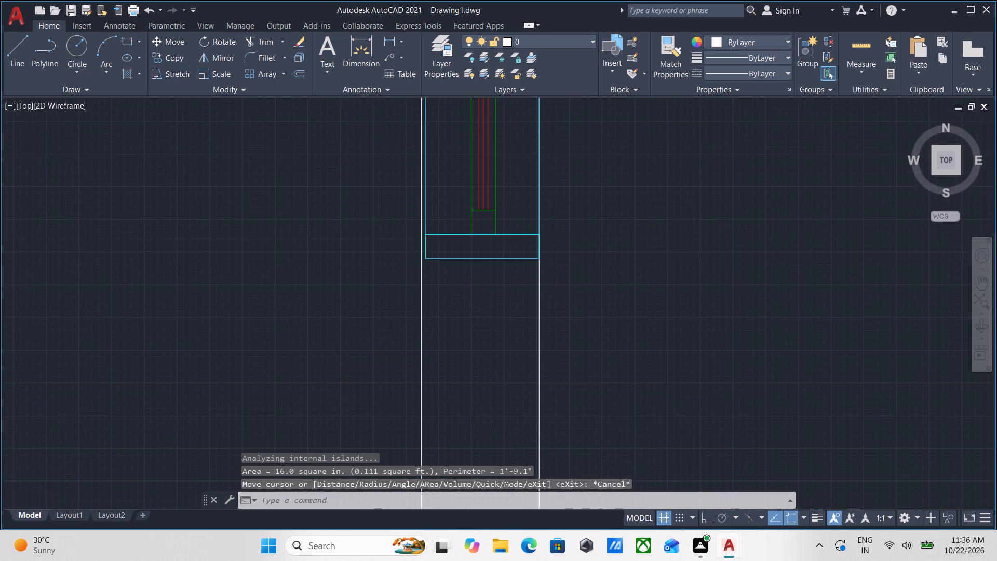
{"action": "middle_click_drag", "start_coordinate": [682, 289], "coordinate": [683, 338]}
{"action": "type", "text": "MEA"}
{"action": "key", "text": "Return"}
{"action": "scroll", "coordinate": [757, 332], "scroll_direction": "down", "scroll_amount": 2}
{"action": "middle_click_drag", "start_coordinate": [767, 318], "coordinate": [541, 339]}
{"action": "left_click", "coordinate": [641, 319]}
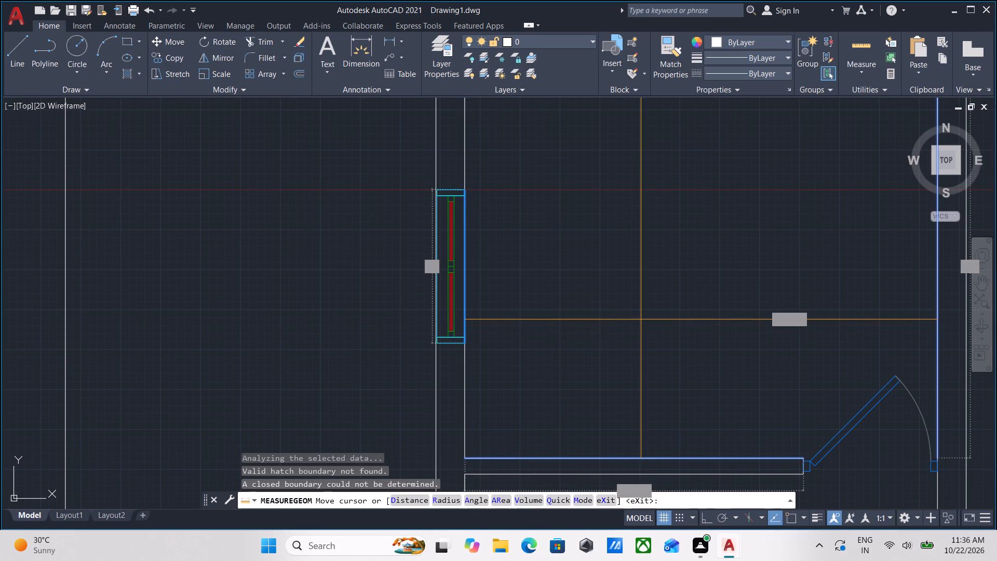
{"action": "left_click", "coordinate": [652, 292]}
{"action": "left_click", "coordinate": [652, 292]}
{"action": "left_click", "coordinate": [652, 292]}
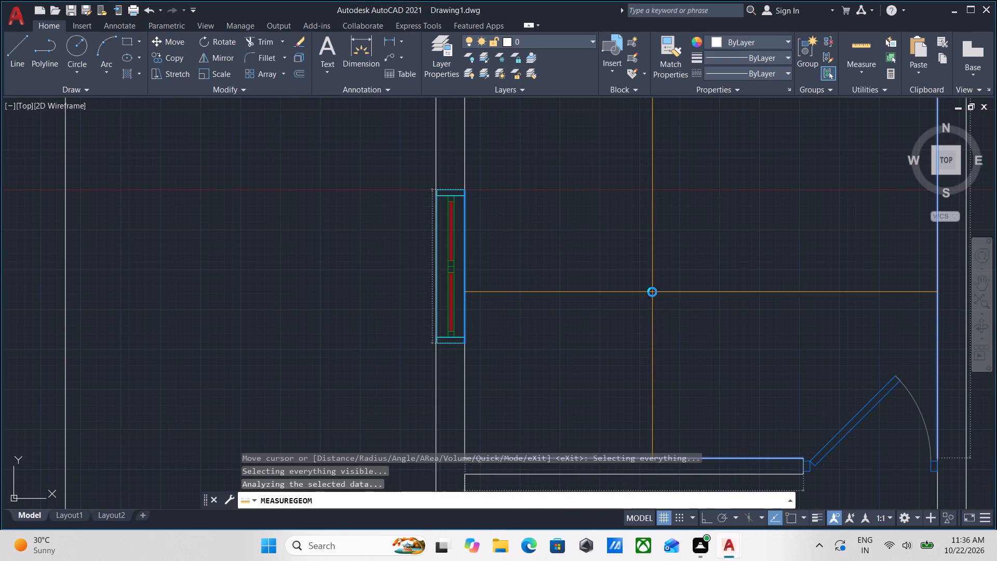
{"action": "scroll", "coordinate": [666, 270], "scroll_direction": "down", "scroll_amount": 2}
{"action": "middle_click_drag", "start_coordinate": [666, 270], "coordinate": [651, 313]}
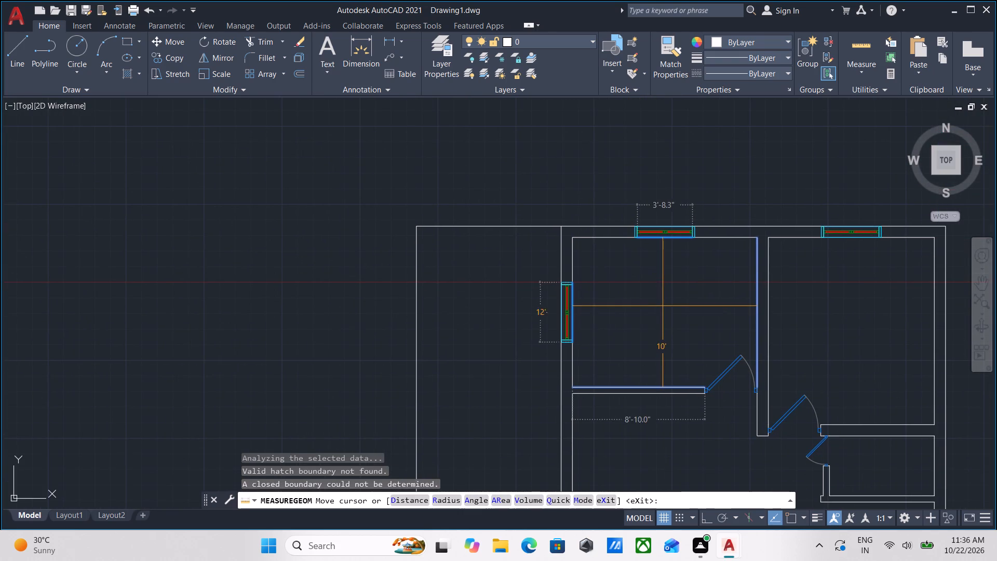
{"action": "left_click", "coordinate": [664, 305]}
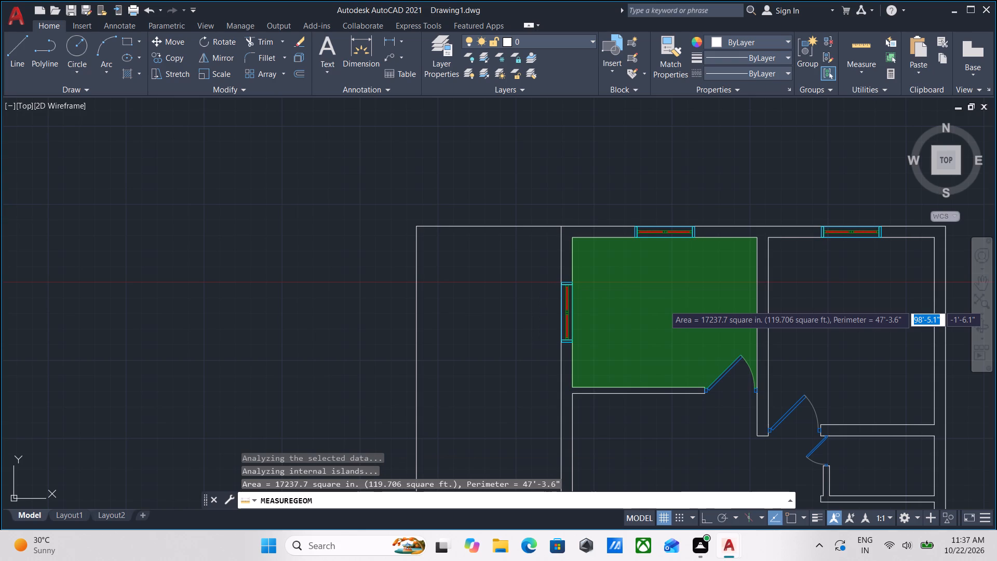
{"action": "key", "text": "Escape"}
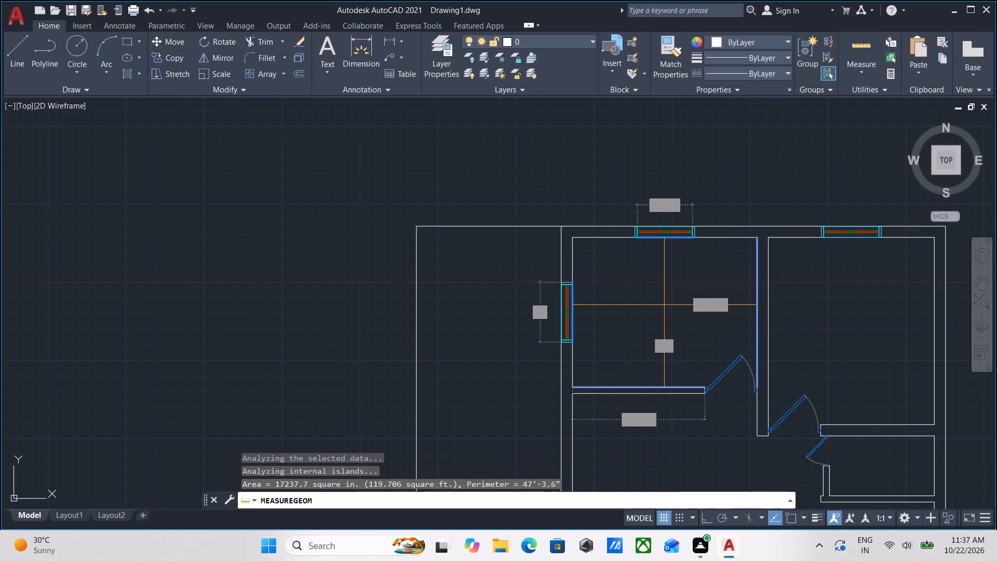
{"action": "scroll", "coordinate": [521, 375], "scroll_direction": "up", "scroll_amount": 1}
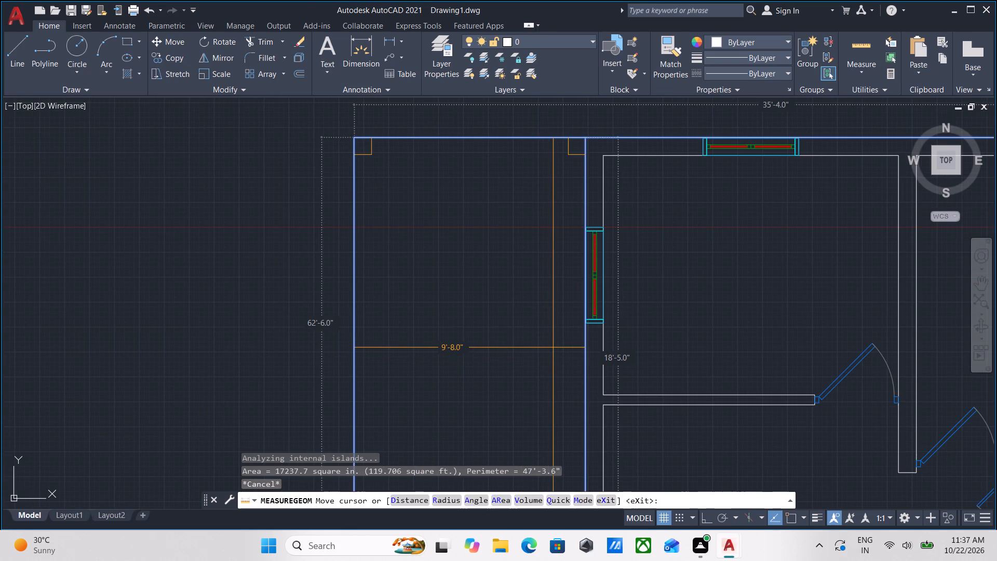
{"action": "key", "text": "Escape"}
Ungroup the window in the upper-left room's left wall.
{"action": "scroll", "coordinate": [562, 316], "scroll_direction": "up", "scroll_amount": 2}
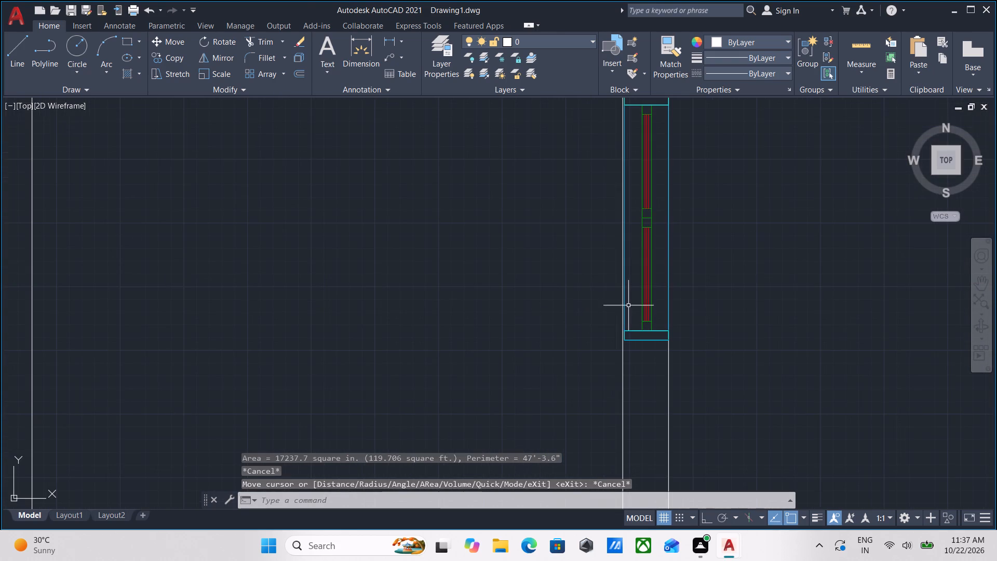
{"action": "middle_click_drag", "start_coordinate": [630, 312], "coordinate": [490, 332]}
{"action": "middle_click_drag", "start_coordinate": [499, 367], "coordinate": [499, 350]}
{"action": "scroll", "coordinate": [502, 330], "scroll_direction": "down", "scroll_amount": 1}
{"action": "scroll", "coordinate": [496, 362], "scroll_direction": "up", "scroll_amount": 2}
{"action": "middle_click_drag", "start_coordinate": [501, 348], "coordinate": [522, 424]}
{"action": "scroll", "coordinate": [526, 414], "scroll_direction": "up", "scroll_amount": 2}
{"action": "scroll", "coordinate": [448, 315], "scroll_direction": "up", "scroll_amount": 1}
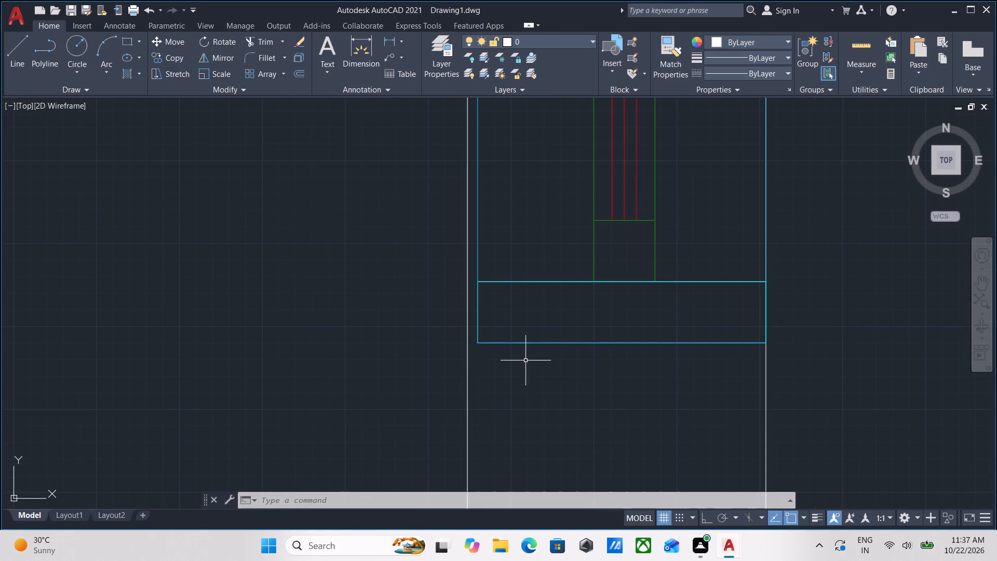
{"action": "left_click", "coordinate": [529, 362]}
{"action": "left_click", "coordinate": [507, 318]}
{"action": "middle_click_drag", "start_coordinate": [509, 323], "coordinate": [546, 444]}
{"action": "scroll", "coordinate": [553, 438], "scroll_direction": "down", "scroll_amount": 2}
{"action": "middle_click_drag", "start_coordinate": [553, 438], "coordinate": [557, 462]}
{"action": "scroll", "coordinate": [557, 462], "scroll_direction": "down", "scroll_amount": 1}
{"action": "middle_click_drag", "start_coordinate": [557, 462], "coordinate": [580, 503]}
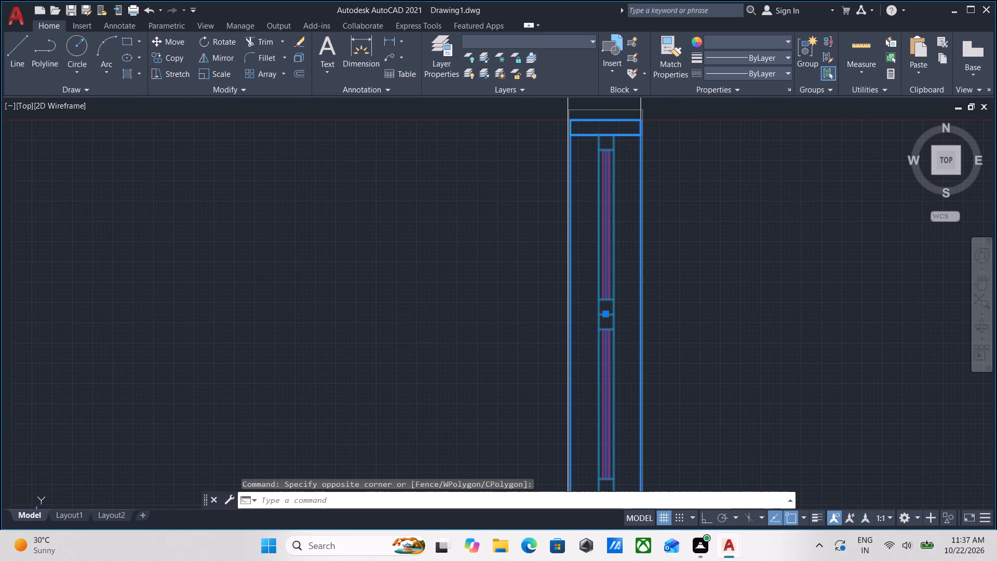
{"action": "type", "text": "UNG"}
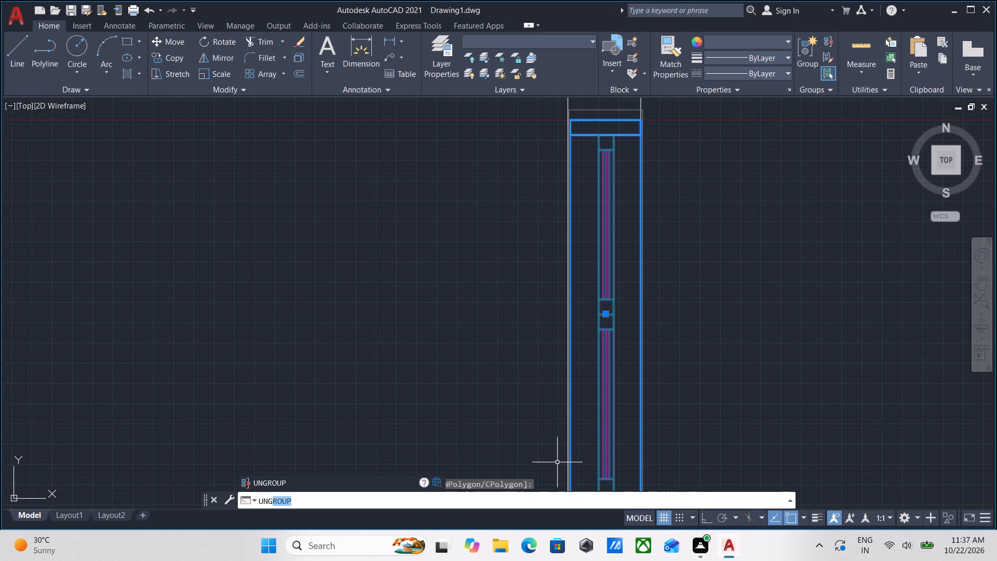
{"action": "key", "text": "Return"}
Shift the short left edge line of the window's bottom jamb onto the outer wall line.
{"action": "middle_click_drag", "start_coordinate": [616, 475], "coordinate": [551, 287]}
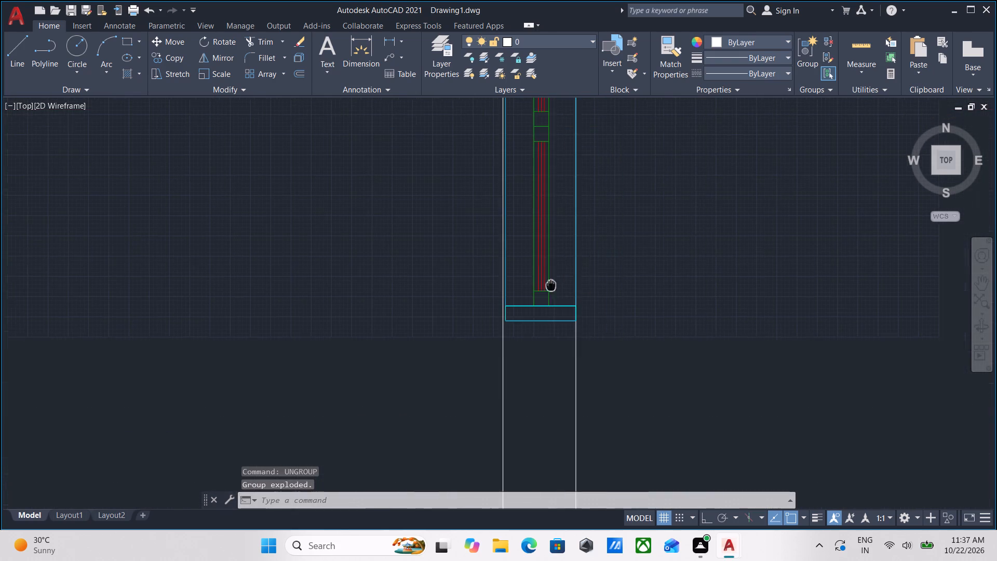
{"action": "scroll", "coordinate": [542, 306], "scroll_direction": "up", "scroll_amount": 1}
{"action": "left_click_drag", "start_coordinate": [513, 348], "coordinate": [509, 341]}
{"action": "middle_click_drag", "start_coordinate": [497, 270], "coordinate": [500, 326]}
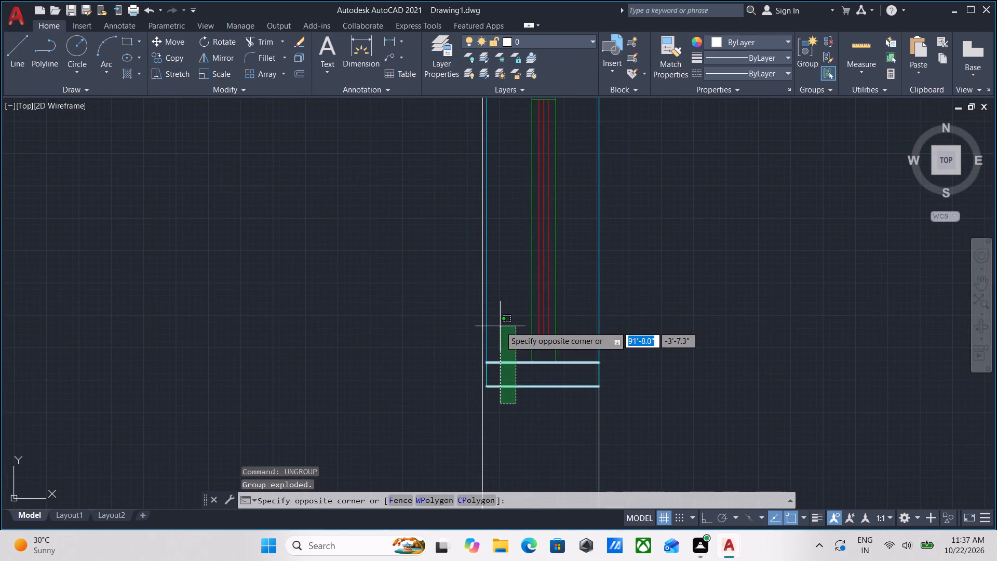
{"action": "left_click", "coordinate": [496, 445]}
{"action": "scroll", "coordinate": [478, 355], "scroll_direction": "up", "scroll_amount": 2}
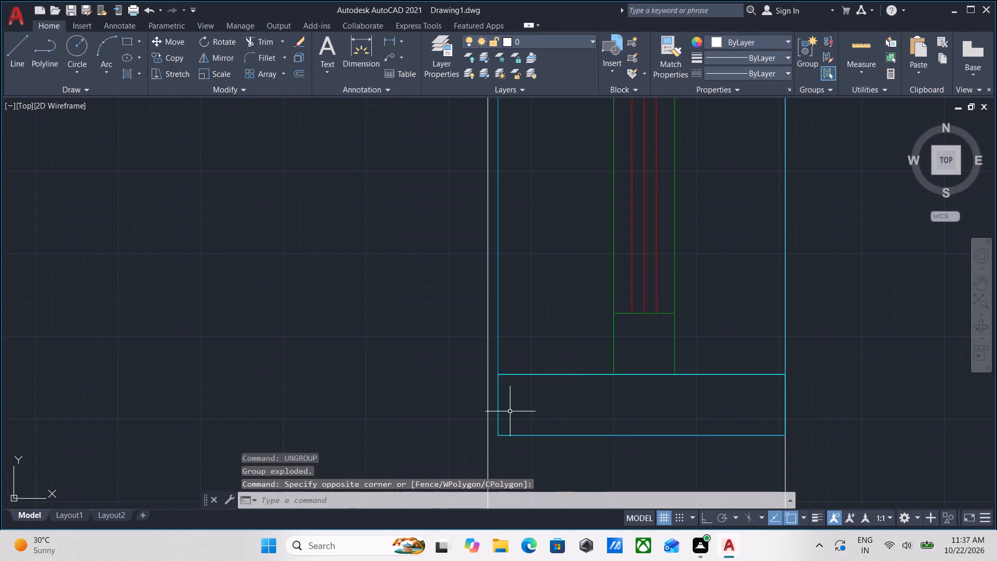
{"action": "left_click", "coordinate": [512, 412]}
{"action": "left_click", "coordinate": [491, 406]}
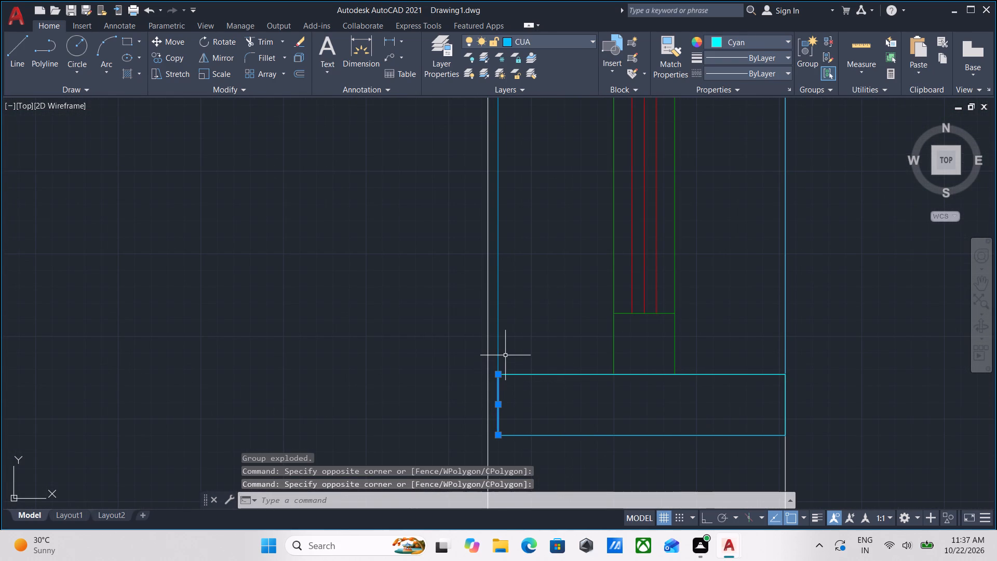
{"action": "left_click", "coordinate": [496, 404]}
{"action": "left_click", "coordinate": [486, 405]}
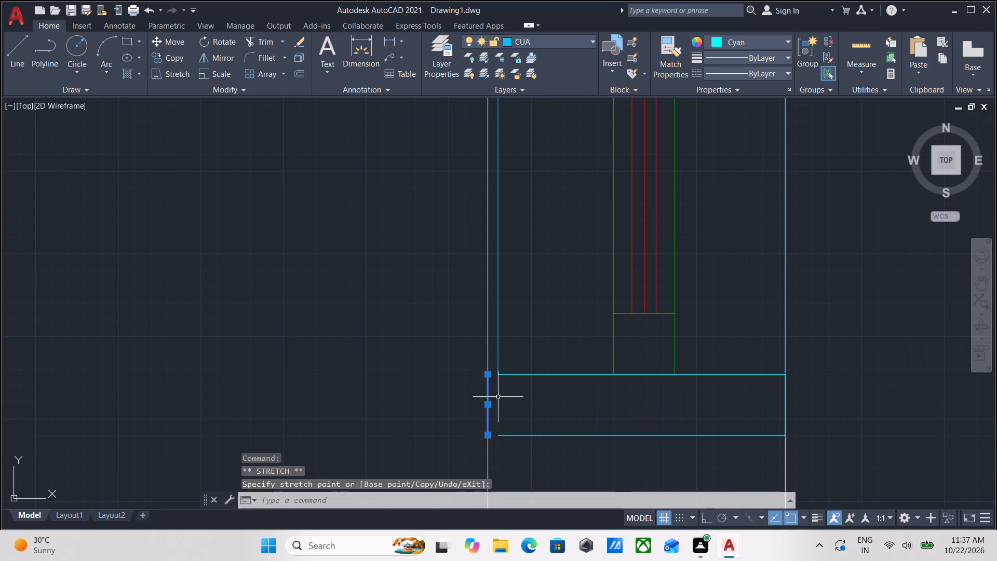
{"action": "key", "text": "Escape"}
Stretch both ends of the window's long left frame line onto the outer wall line.
{"action": "left_click", "coordinate": [505, 355]}
{"action": "left_click", "coordinate": [495, 339]}
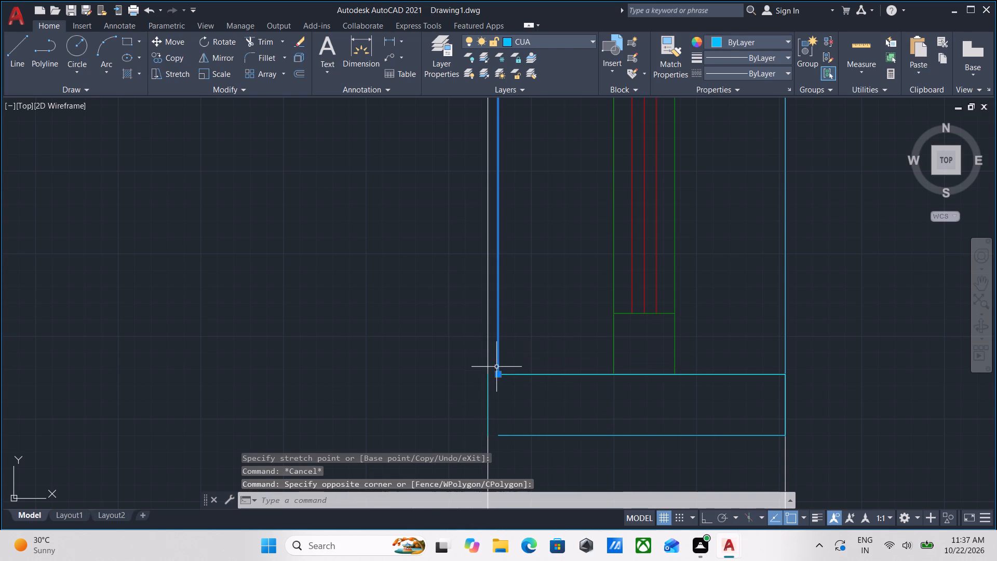
{"action": "scroll", "coordinate": [499, 376], "scroll_direction": "up", "scroll_amount": 1}
{"action": "left_click", "coordinate": [496, 377]}
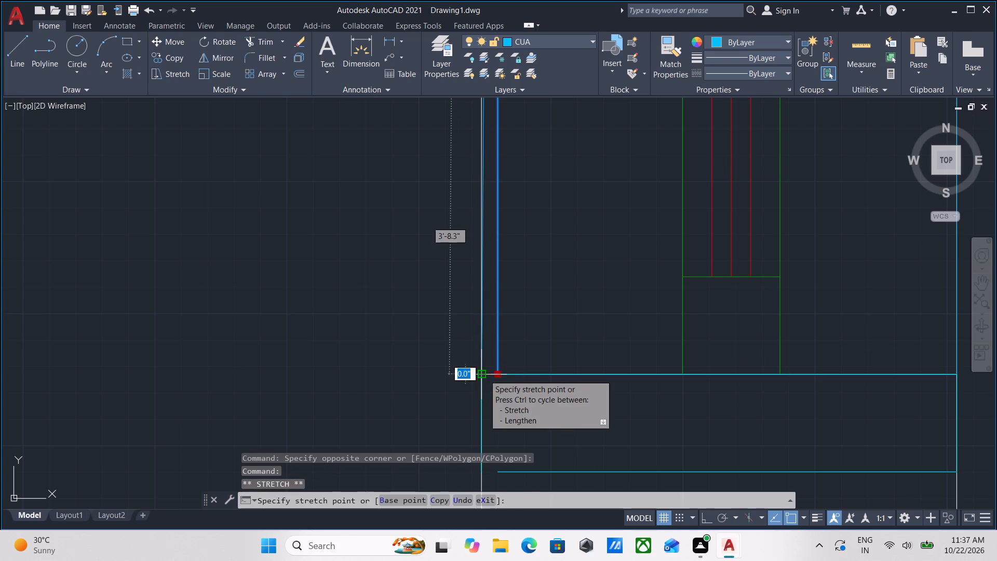
{"action": "left_click", "coordinate": [484, 375]}
{"action": "scroll", "coordinate": [515, 358], "scroll_direction": "down", "scroll_amount": 2}
{"action": "middle_click_drag", "start_coordinate": [514, 389], "coordinate": [503, 560]}
{"action": "middle_click_drag", "start_coordinate": [520, 361], "coordinate": [524, 560]}
{"action": "middle_click_drag", "start_coordinate": [508, 365], "coordinate": [519, 558]}
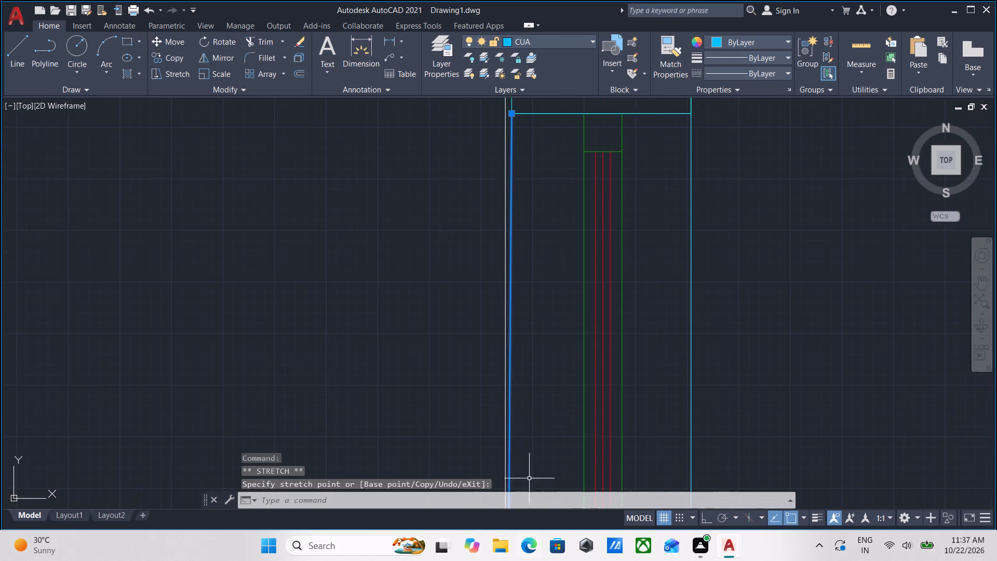
{"action": "middle_click_drag", "start_coordinate": [532, 425], "coordinate": [530, 560]}
{"action": "middle_click_drag", "start_coordinate": [531, 387], "coordinate": [527, 451]}
{"action": "scroll", "coordinate": [516, 341], "scroll_direction": "up", "scroll_amount": 1}
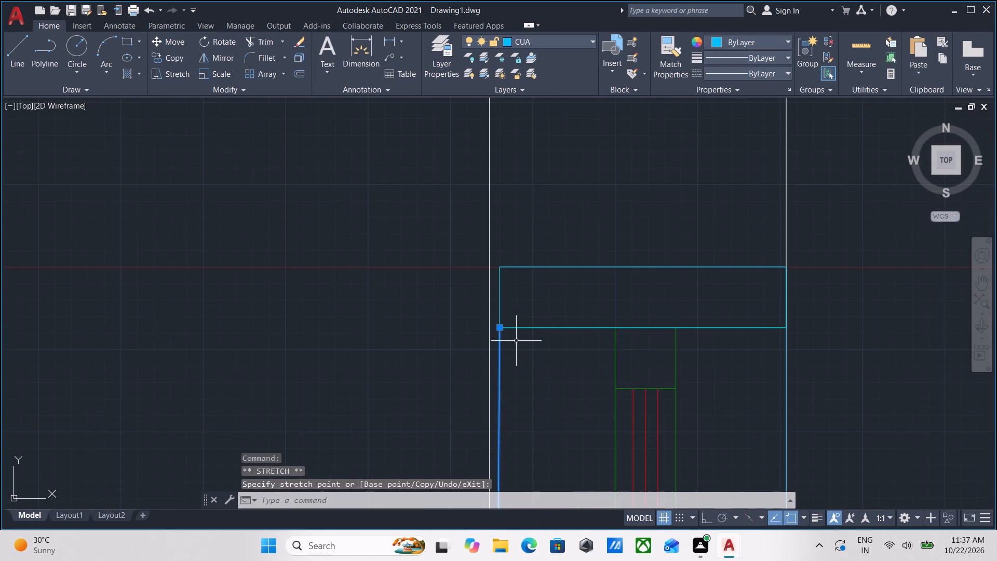
{"action": "left_click", "coordinate": [500, 326]}
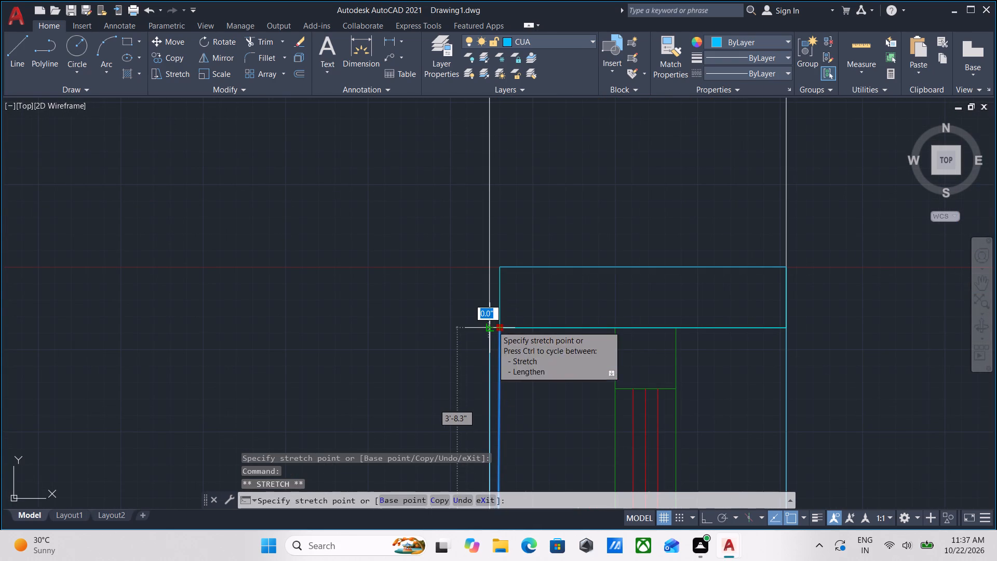
{"action": "left_click", "coordinate": [490, 326]}
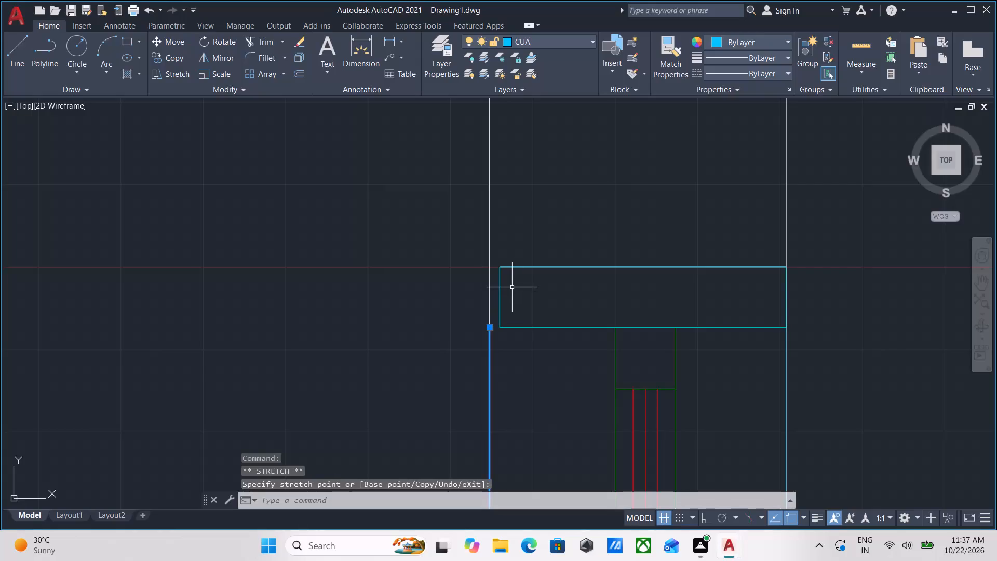
{"action": "key", "text": "Escape"}
Shift the short left edge line of the window's top jamb onto the outer wall line.
{"action": "left_click", "coordinate": [509, 301]}
{"action": "left_click", "coordinate": [498, 277]}
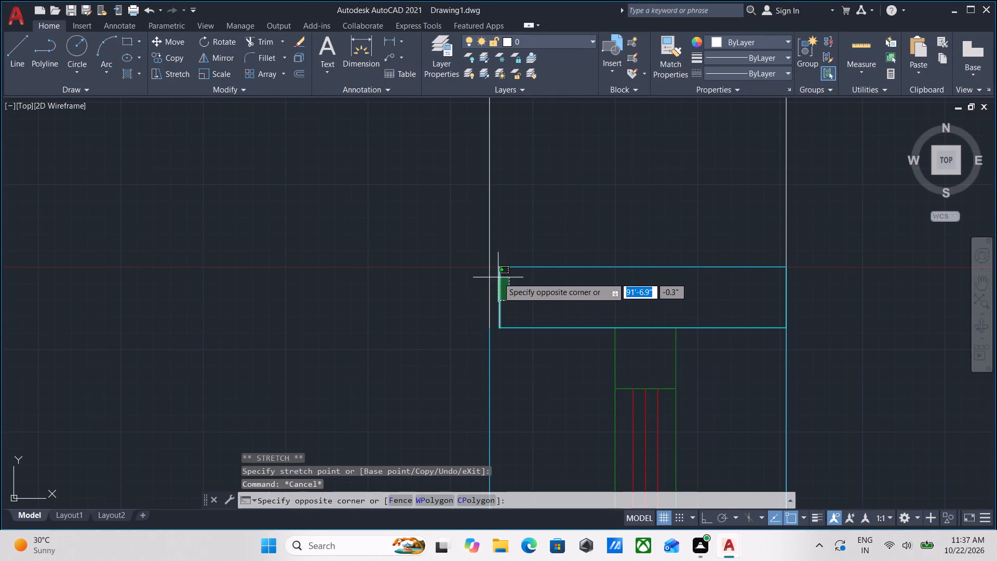
{"action": "left_click", "coordinate": [503, 298]}
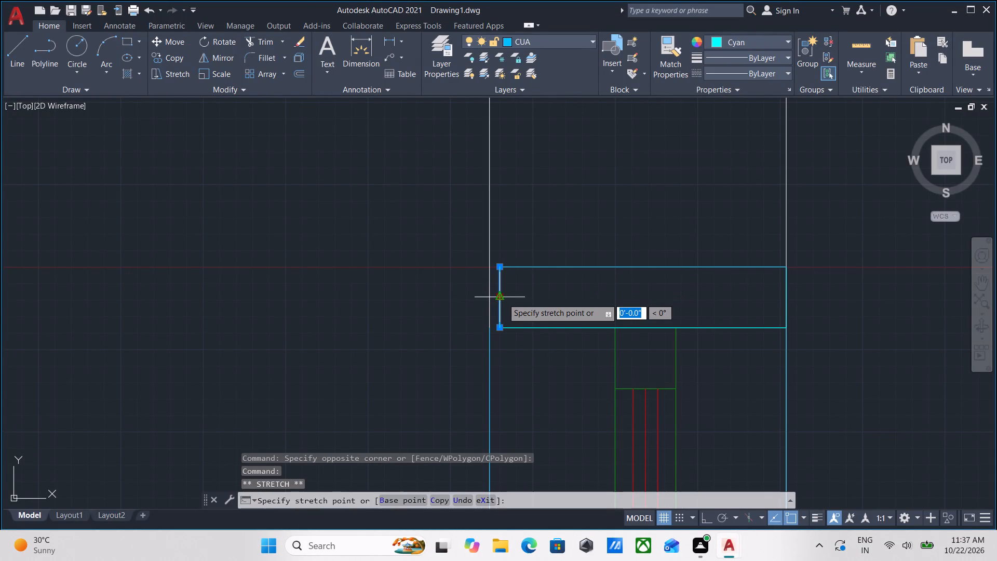
{"action": "left_click", "coordinate": [488, 297]}
{"action": "middle_click_drag", "start_coordinate": [501, 297], "coordinate": [499, 330]}
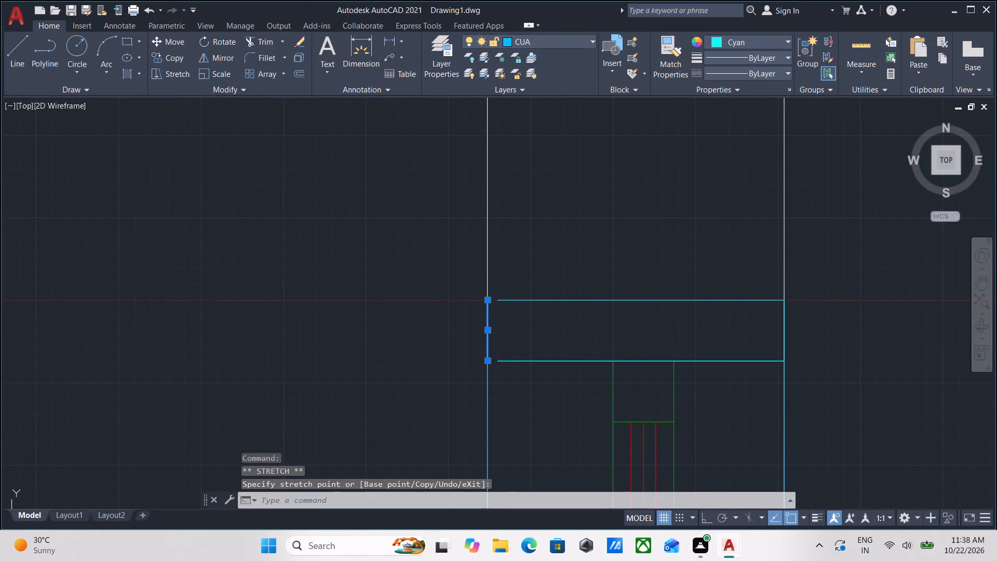
{"action": "key", "text": "Escape"}
Stretch the left ends of the top jamb's lower and upper horizontal lines to the outer wall line.
{"action": "left_click", "coordinate": [509, 377]}
{"action": "left_click", "coordinate": [499, 346]}
{"action": "scroll", "coordinate": [491, 371], "scroll_direction": "up", "scroll_amount": 1}
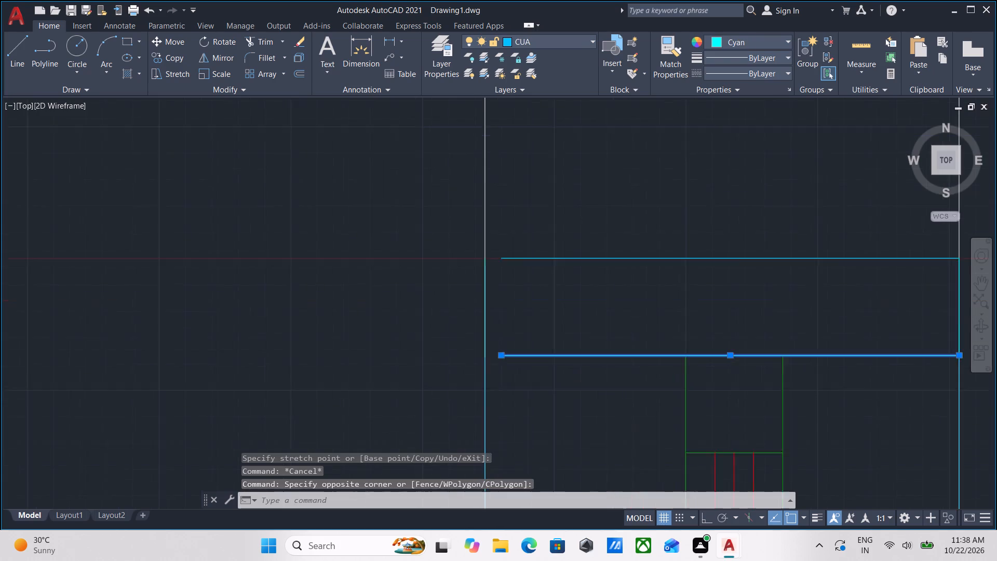
{"action": "scroll", "coordinate": [491, 371], "scroll_direction": "up", "scroll_amount": 1}
{"action": "left_click", "coordinate": [506, 346]}
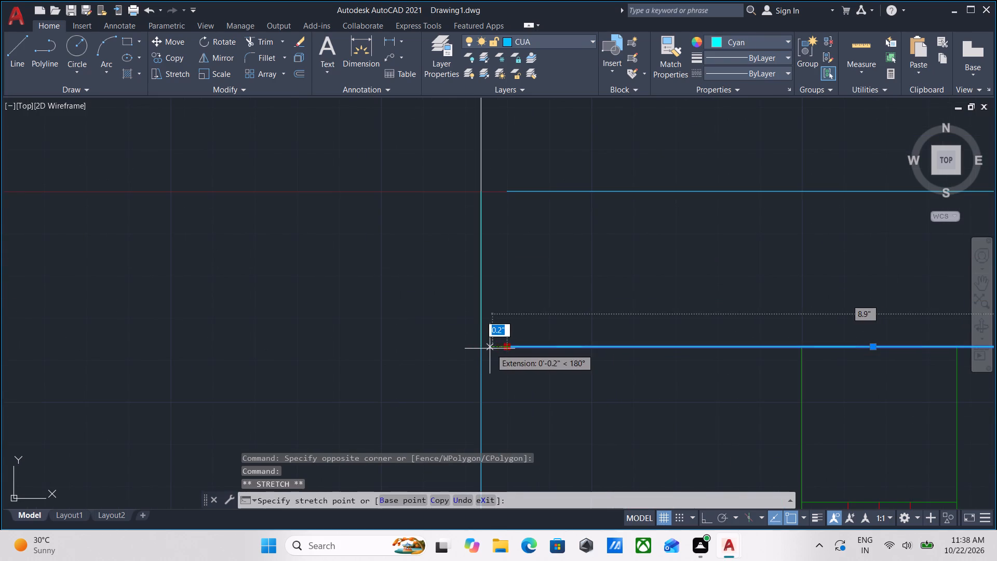
{"action": "left_click", "coordinate": [482, 349]}
{"action": "middle_click_drag", "start_coordinate": [593, 282], "coordinate": [570, 407]}
{"action": "key", "text": "Escape"}
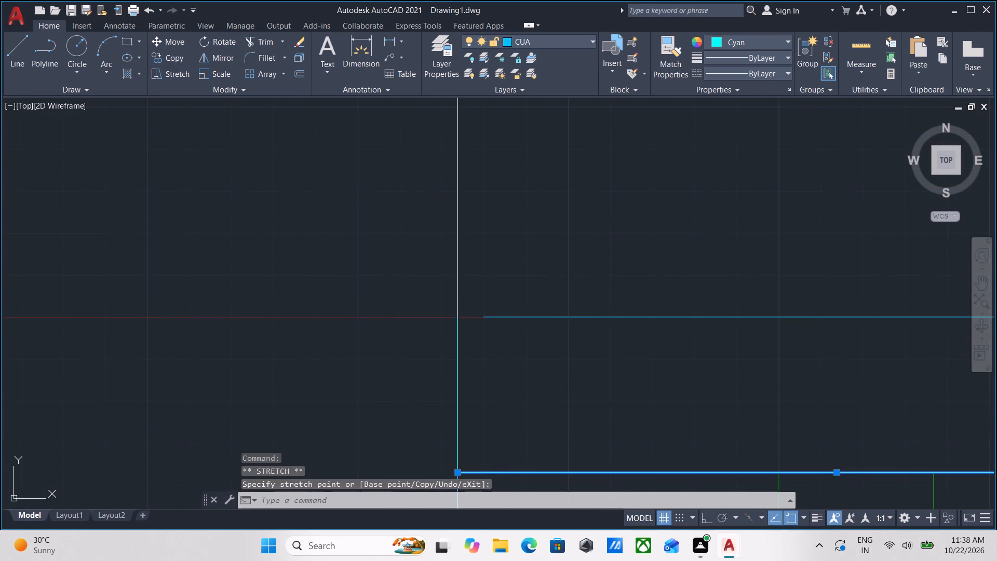
{"action": "left_click_drag", "start_coordinate": [585, 347], "coordinate": [575, 327]}
{"action": "left_click", "coordinate": [543, 282]}
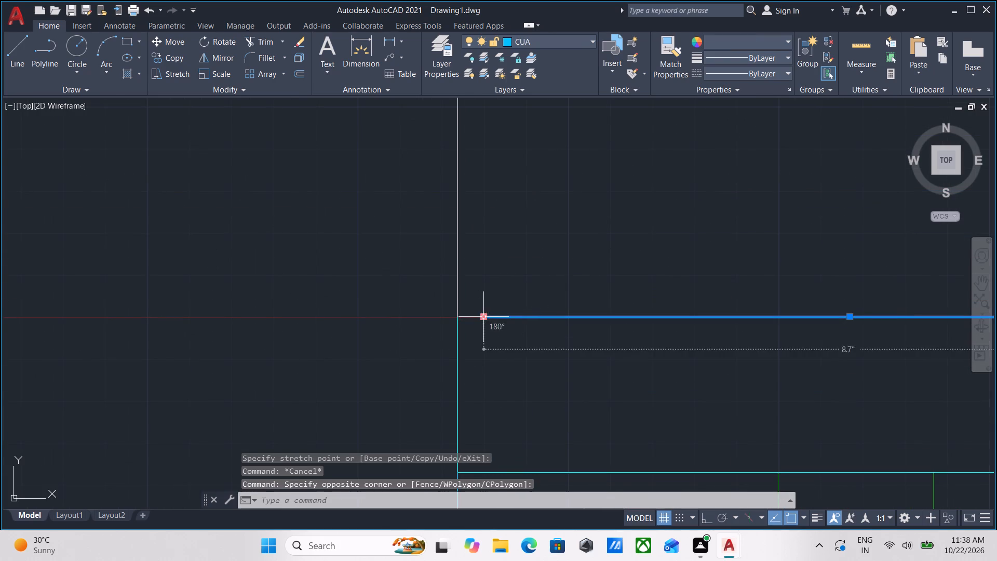
{"action": "left_click", "coordinate": [481, 315]}
{"action": "left_click", "coordinate": [459, 316]}
{"action": "scroll", "coordinate": [459, 316], "scroll_direction": "down", "scroll_amount": 4}
{"action": "key", "text": "Escape"}
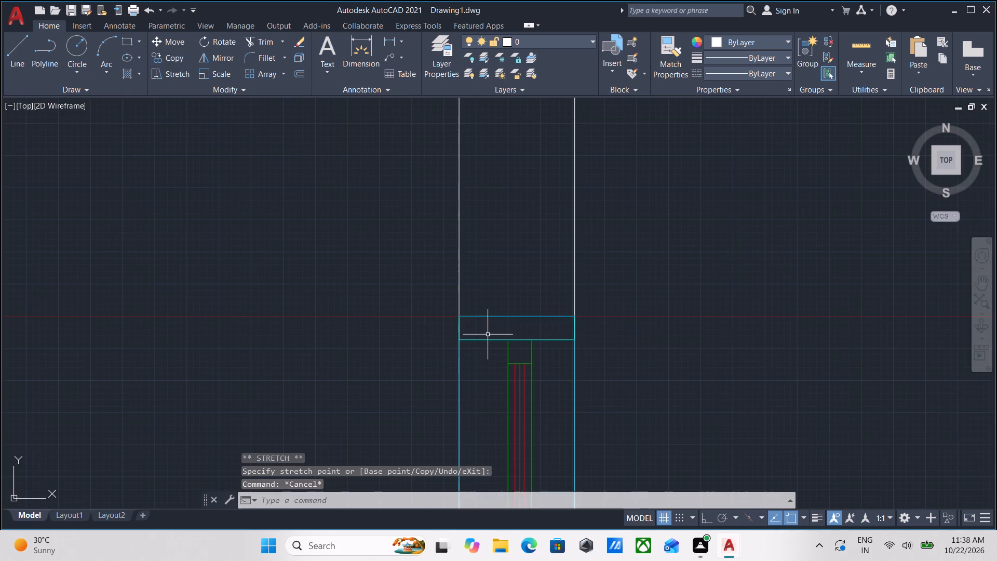
Stretch the left end of the bottom jamb's lower horizontal line to the outer wall line.
{"action": "scroll", "coordinate": [490, 340], "scroll_direction": "down", "scroll_amount": 1}
{"action": "middle_click_drag", "start_coordinate": [490, 341], "coordinate": [497, 229]}
{"action": "middle_click_drag", "start_coordinate": [487, 391], "coordinate": [503, 224]}
{"action": "middle_click_drag", "start_coordinate": [508, 391], "coordinate": [514, 332]}
{"action": "scroll", "coordinate": [514, 330], "scroll_direction": "down", "scroll_amount": 1}
{"action": "scroll", "coordinate": [506, 370], "scroll_direction": "up", "scroll_amount": 3}
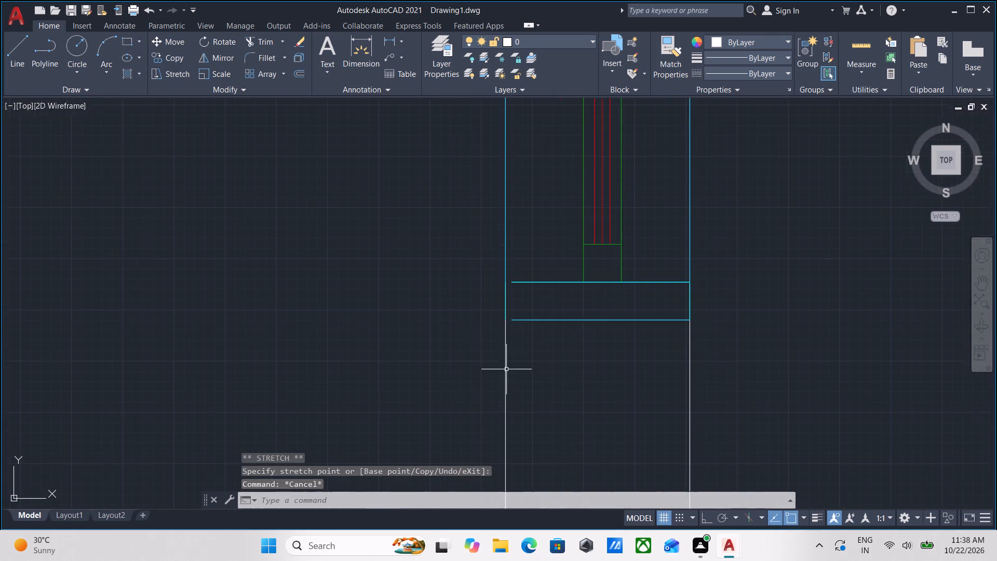
{"action": "middle_click_drag", "start_coordinate": [517, 342], "coordinate": [519, 394]}
{"action": "scroll", "coordinate": [519, 394], "scroll_direction": "up", "scroll_amount": 2}
{"action": "left_click_drag", "start_coordinate": [534, 379], "coordinate": [533, 373]}
{"action": "left_click", "coordinate": [506, 317]}
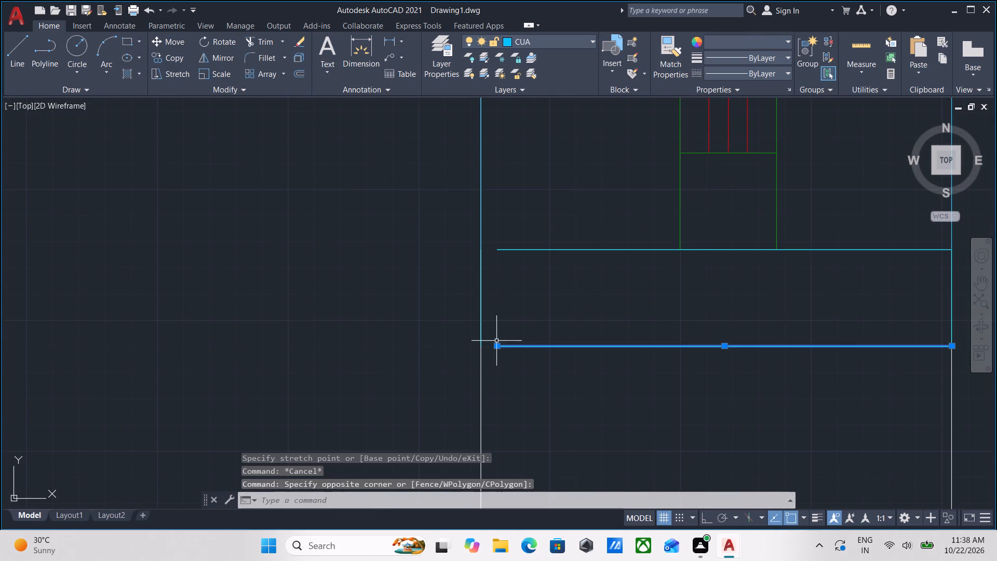
{"action": "left_click", "coordinate": [498, 348]}
{"action": "left_click", "coordinate": [482, 348]}
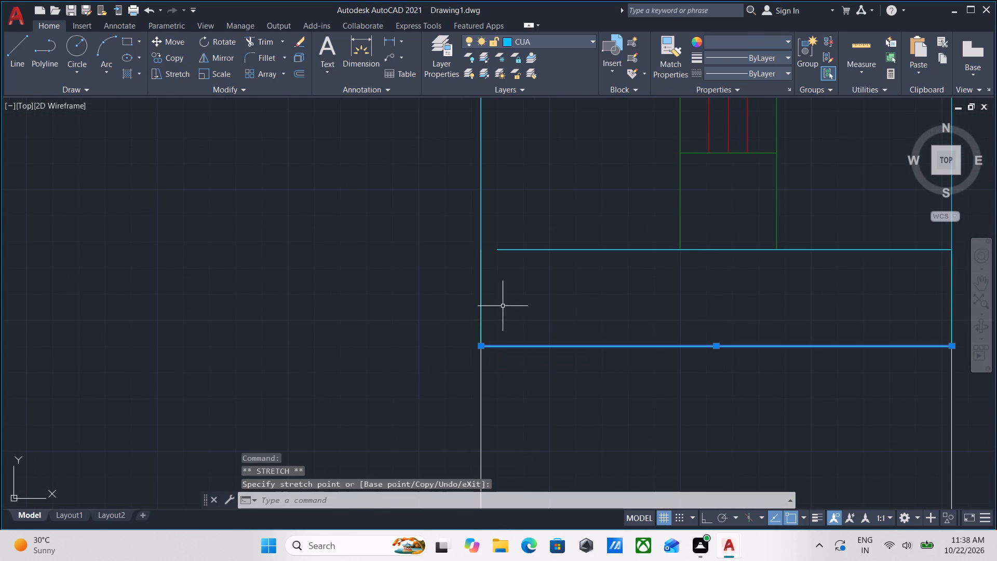
{"action": "middle_click_drag", "start_coordinate": [503, 306], "coordinate": [510, 418]}
{"action": "key", "text": "Escape"}
Stretch the left end of the bottom jamb's upper horizontal line to the outer wall line.
{"action": "left_click", "coordinate": [548, 381]}
{"action": "left_click", "coordinate": [520, 325]}
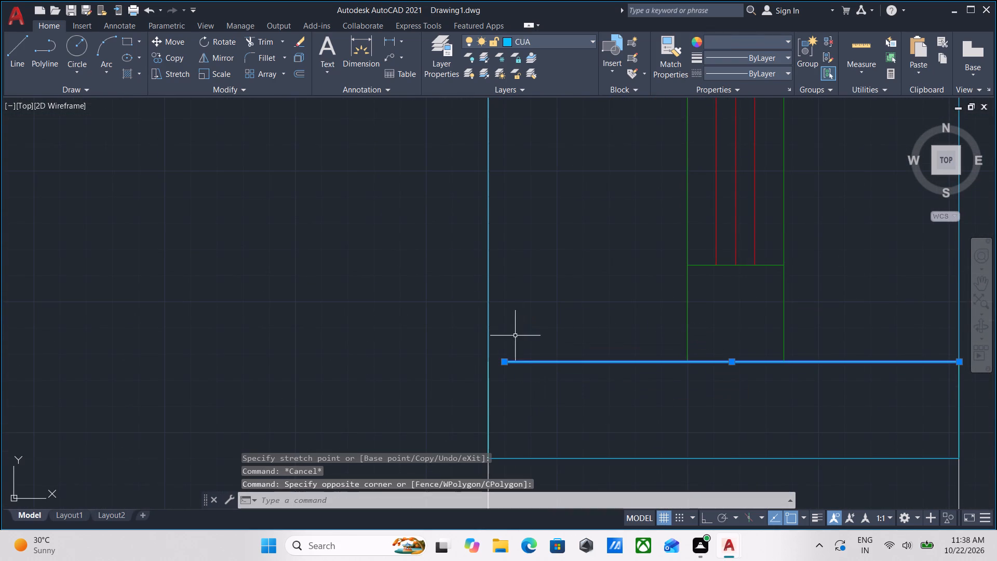
{"action": "left_click", "coordinate": [506, 362]}
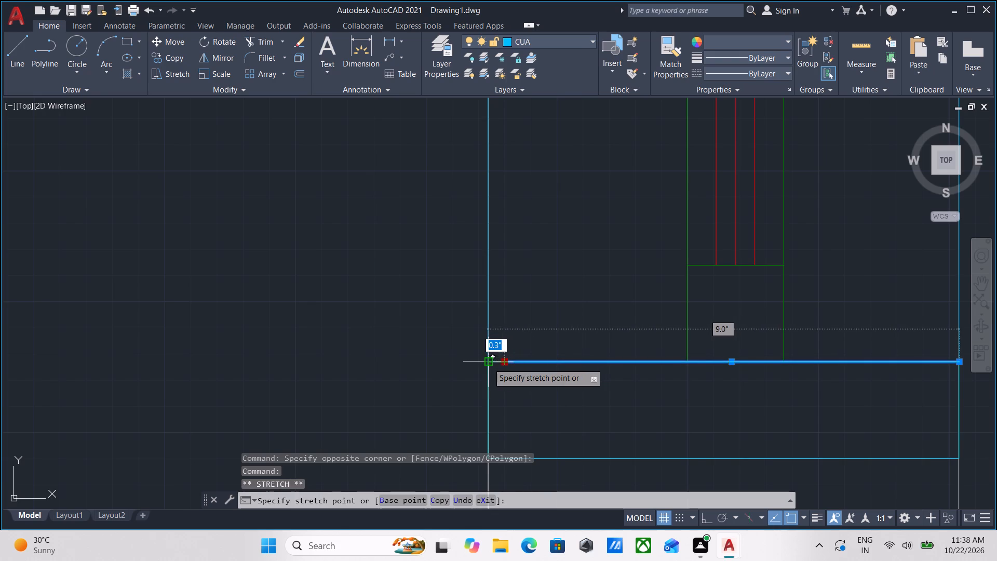
{"action": "left_click", "coordinate": [488, 363]}
{"action": "scroll", "coordinate": [488, 363], "scroll_direction": "down", "scroll_amount": 4}
{"action": "key", "text": "Escape"}
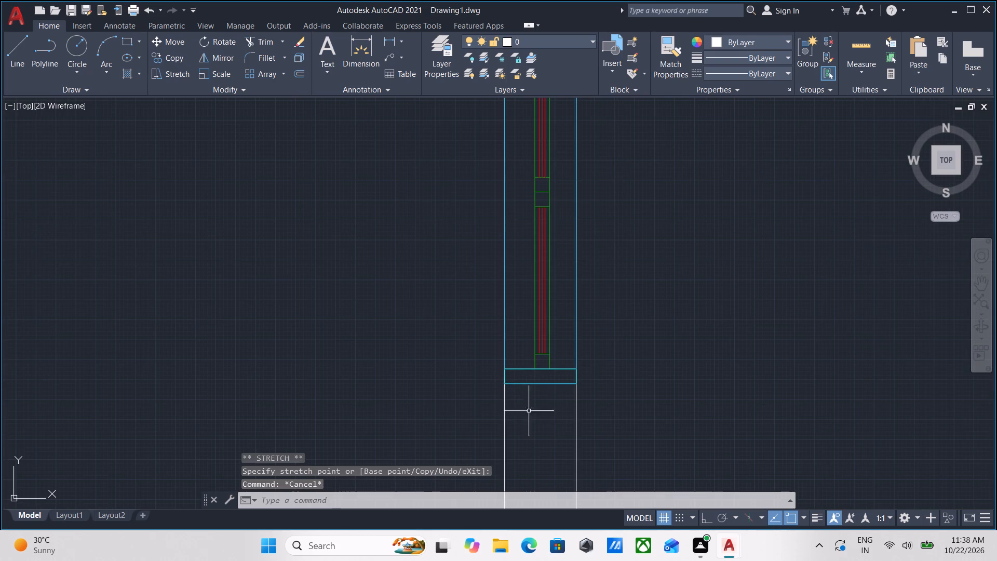
Group all parts of the upper-left room's left-wall window into one object, leaving the wall lines out of the selection.
{"action": "left_click", "coordinate": [543, 433]}
{"action": "left_click", "coordinate": [553, 441]}
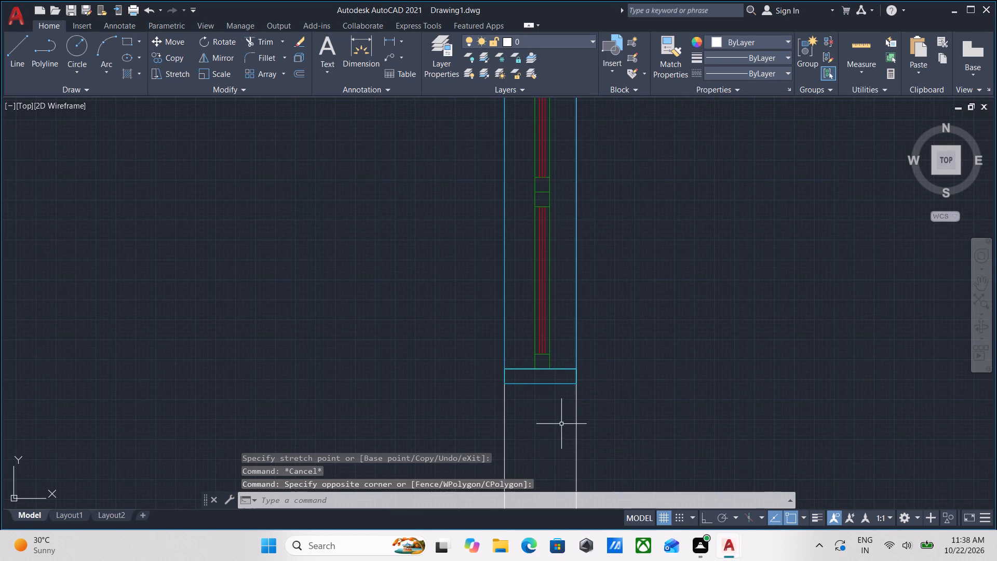
{"action": "left_click", "coordinate": [569, 415]}
{"action": "middle_click_drag", "start_coordinate": [524, 248], "coordinate": [526, 330]}
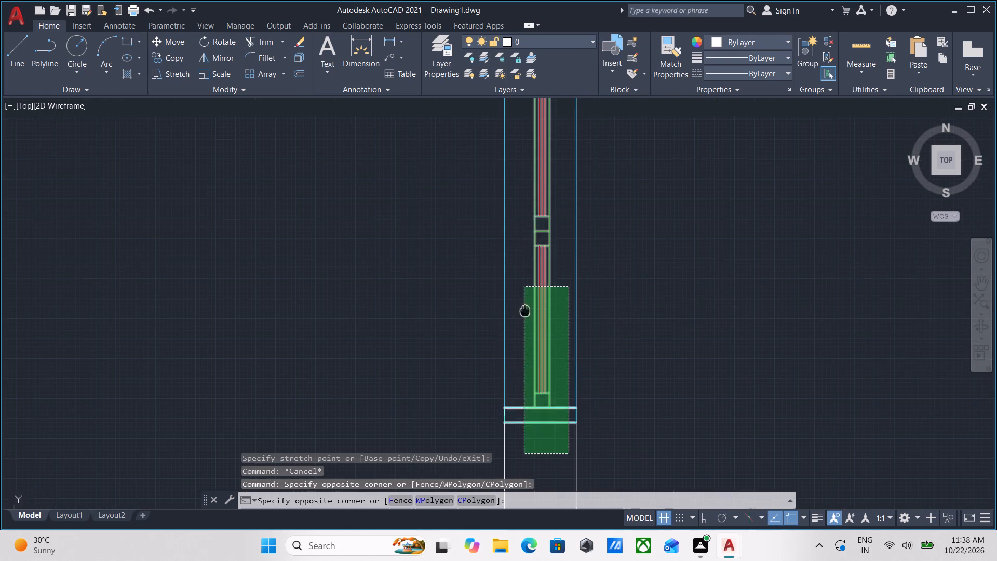
{"action": "middle_click_drag", "start_coordinate": [526, 330], "coordinate": [526, 372]}
{"action": "middle_click_drag", "start_coordinate": [520, 199], "coordinate": [521, 339]}
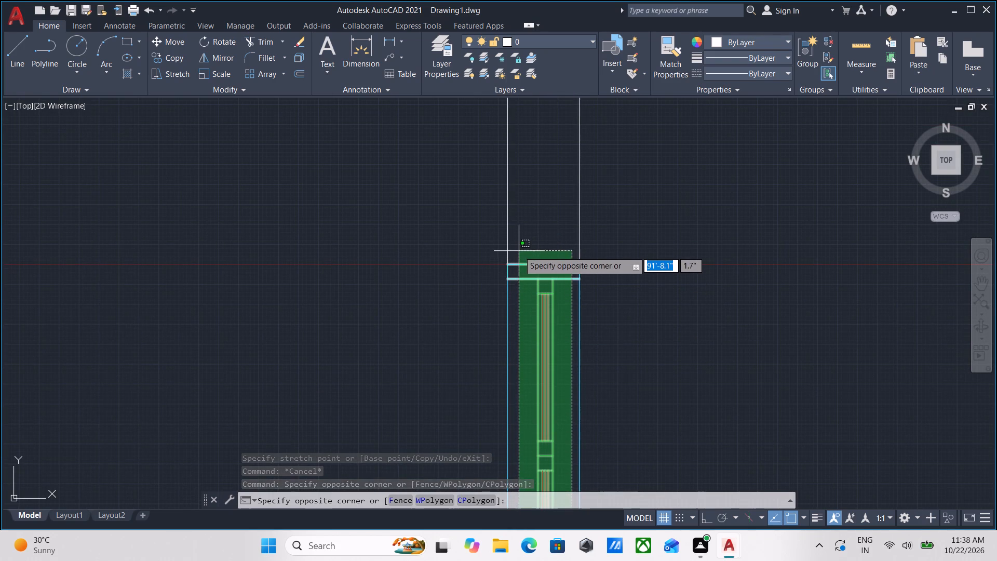
{"action": "left_click", "coordinate": [519, 249]}
{"action": "scroll", "coordinate": [534, 301], "scroll_direction": "up", "scroll_amount": 1}
{"action": "left_click", "coordinate": [614, 324]}
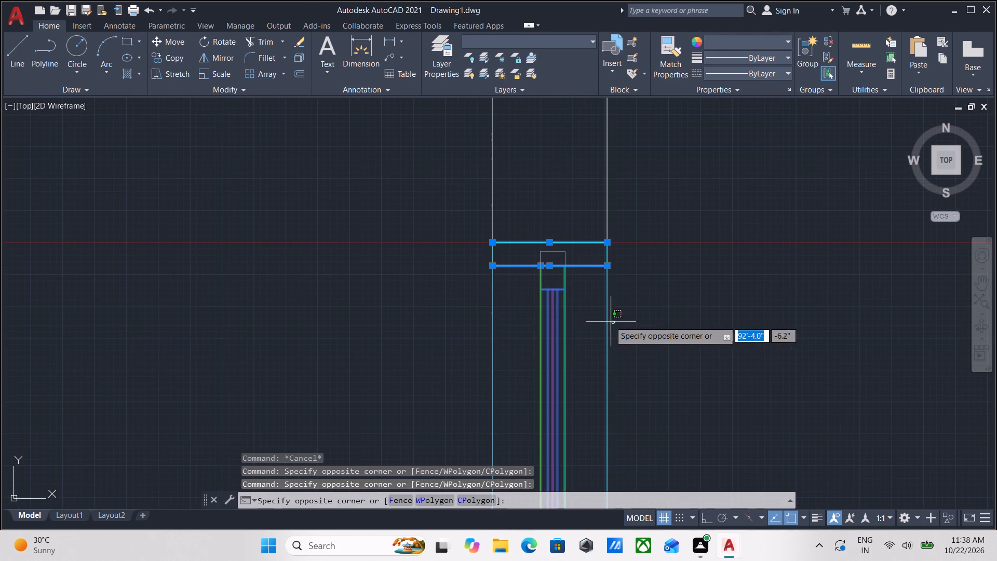
{"action": "left_click", "coordinate": [600, 312]}
{"action": "left_click", "coordinate": [507, 325]}
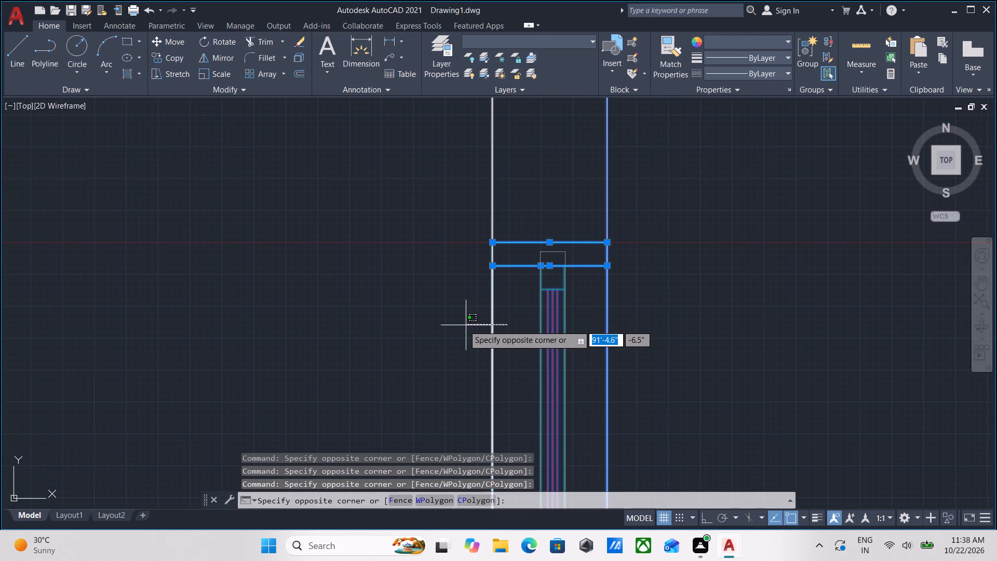
{"action": "left_click", "coordinate": [450, 325]}
{"action": "scroll", "coordinate": [446, 306], "scroll_direction": "down", "scroll_amount": 1}
{"action": "middle_click_drag", "start_coordinate": [446, 306], "coordinate": [427, 396]}
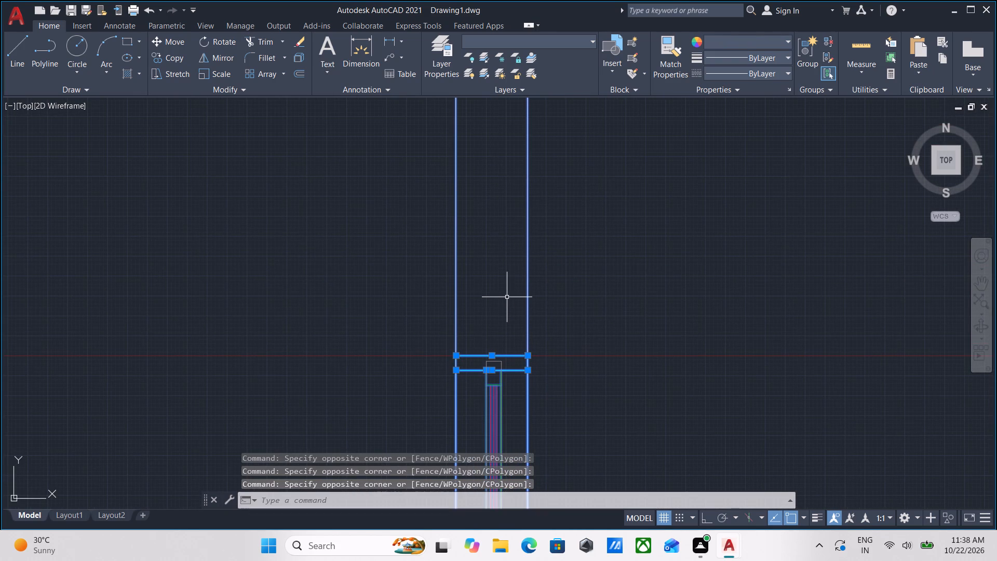
{"action": "left_click", "coordinate": [570, 277], "text": "shift"}
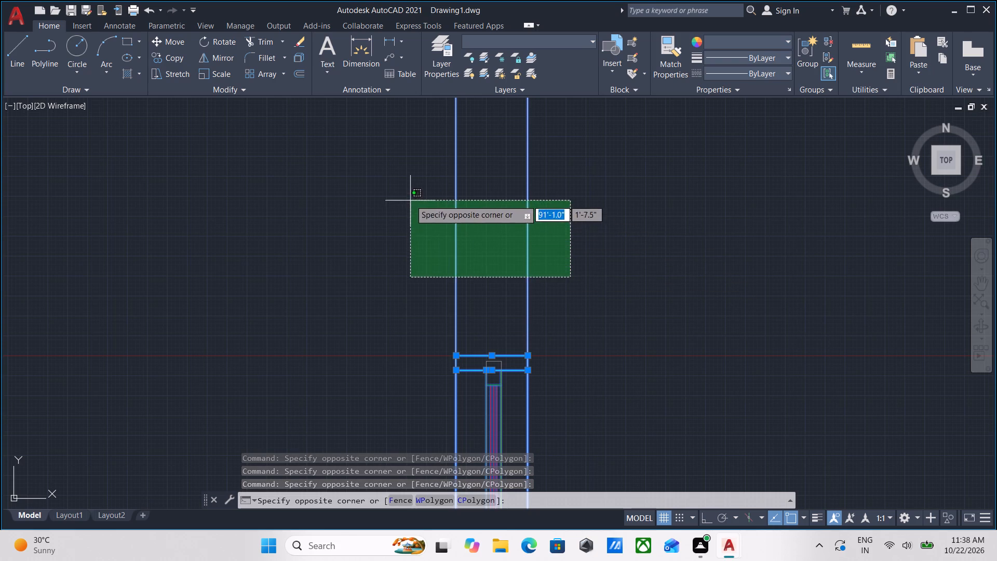
{"action": "left_click", "coordinate": [569, 272], "text": "shift"}
{"action": "left_click_drag", "start_coordinate": [390, 201], "coordinate": [575, 308], "text": "shift"}
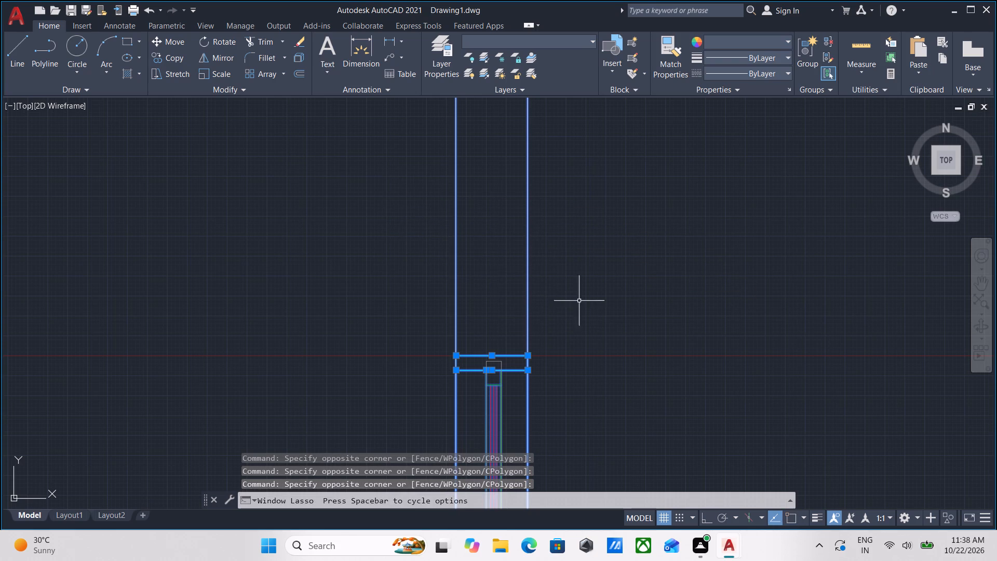
{"action": "left_click_drag", "start_coordinate": [603, 278], "coordinate": [543, 249]}
{"action": "left_click", "coordinate": [412, 203], "text": "shift"}
{"action": "scroll", "coordinate": [434, 209], "scroll_direction": "down", "scroll_amount": 2}
{"action": "middle_click_drag", "start_coordinate": [453, 253], "coordinate": [486, 349]}
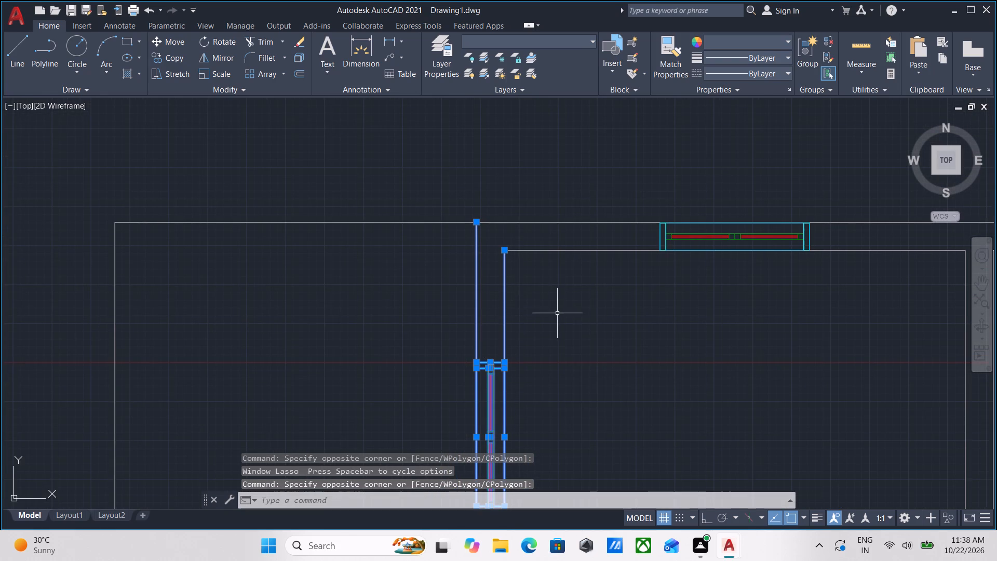
{"action": "left_click", "coordinate": [563, 329]}
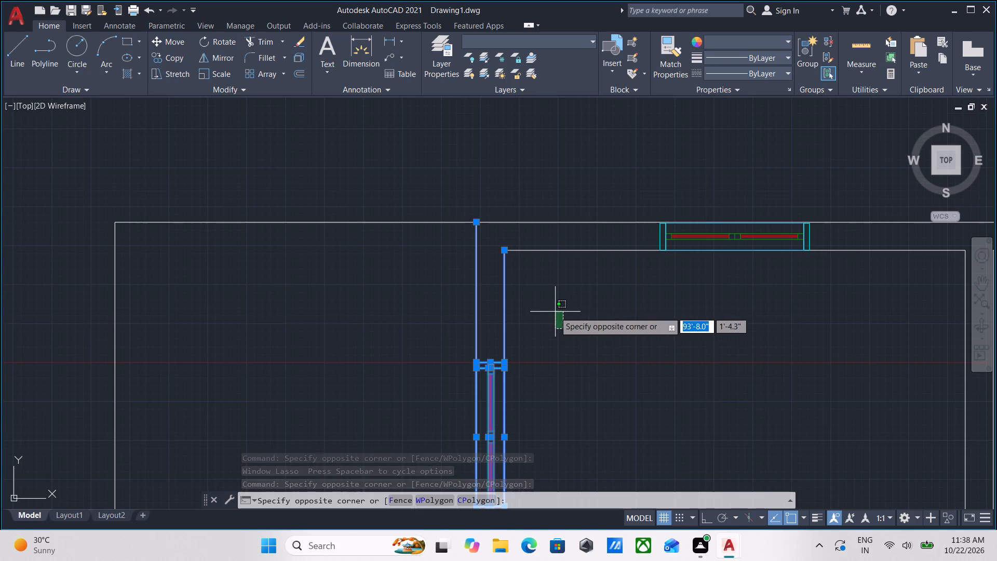
{"action": "left_click", "coordinate": [554, 312]}
{"action": "left_click", "coordinate": [551, 332], "text": "shift"}
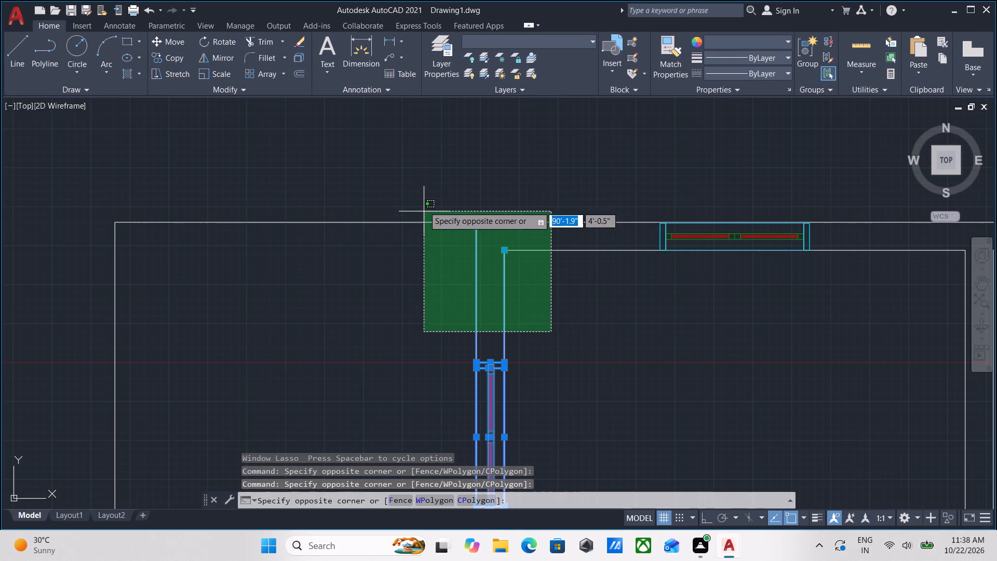
{"action": "left_click", "coordinate": [393, 236], "text": "shift"}
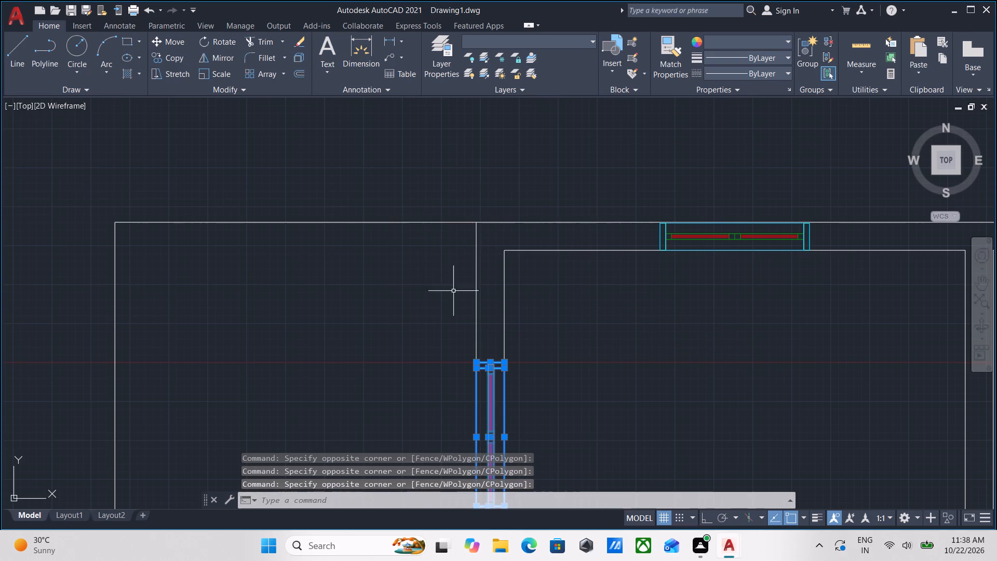
{"action": "middle_click_drag", "start_coordinate": [549, 370], "coordinate": [557, 249]}
{"action": "scroll", "coordinate": [557, 248], "scroll_direction": "down", "scroll_amount": 1}
{"action": "left_click", "coordinate": [571, 316]}
{"action": "middle_click_drag", "start_coordinate": [571, 318], "coordinate": [598, 304]}
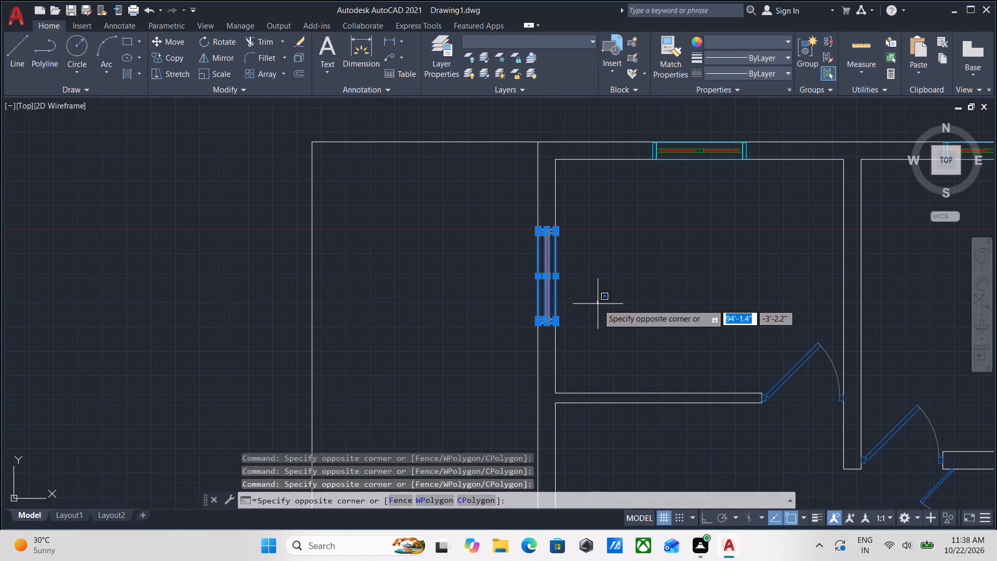
{"action": "key", "text": "g"}
{"action": "key", "text": "Return"}
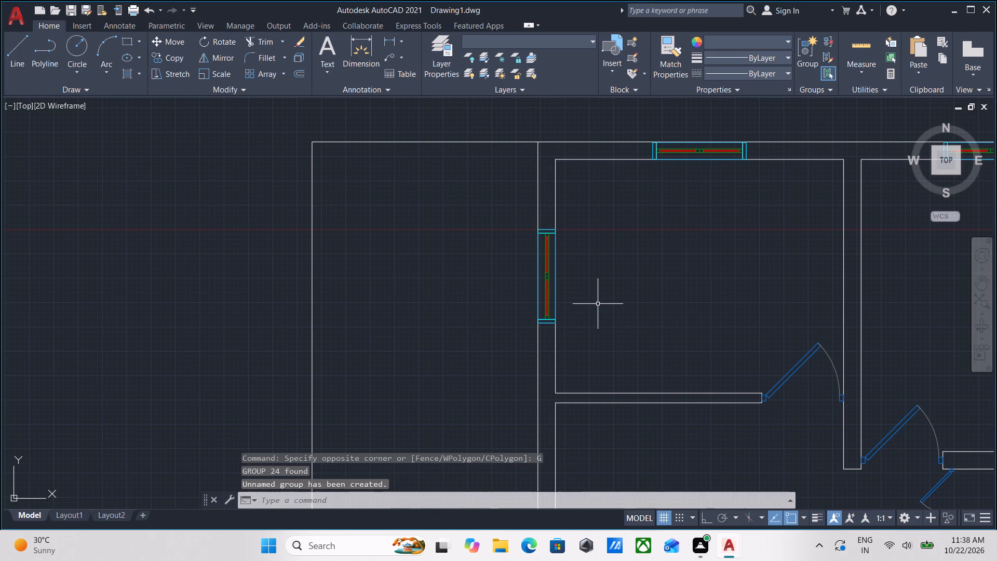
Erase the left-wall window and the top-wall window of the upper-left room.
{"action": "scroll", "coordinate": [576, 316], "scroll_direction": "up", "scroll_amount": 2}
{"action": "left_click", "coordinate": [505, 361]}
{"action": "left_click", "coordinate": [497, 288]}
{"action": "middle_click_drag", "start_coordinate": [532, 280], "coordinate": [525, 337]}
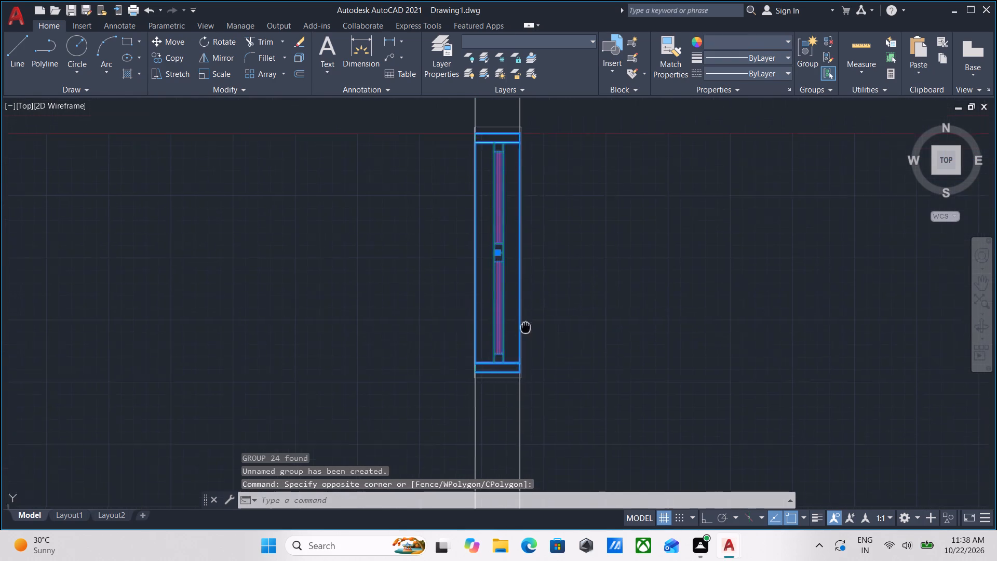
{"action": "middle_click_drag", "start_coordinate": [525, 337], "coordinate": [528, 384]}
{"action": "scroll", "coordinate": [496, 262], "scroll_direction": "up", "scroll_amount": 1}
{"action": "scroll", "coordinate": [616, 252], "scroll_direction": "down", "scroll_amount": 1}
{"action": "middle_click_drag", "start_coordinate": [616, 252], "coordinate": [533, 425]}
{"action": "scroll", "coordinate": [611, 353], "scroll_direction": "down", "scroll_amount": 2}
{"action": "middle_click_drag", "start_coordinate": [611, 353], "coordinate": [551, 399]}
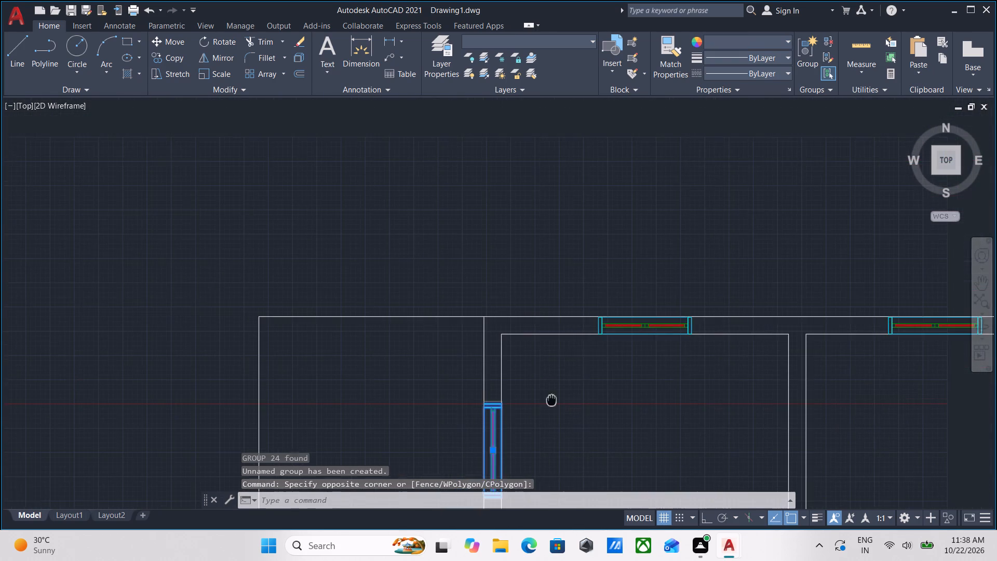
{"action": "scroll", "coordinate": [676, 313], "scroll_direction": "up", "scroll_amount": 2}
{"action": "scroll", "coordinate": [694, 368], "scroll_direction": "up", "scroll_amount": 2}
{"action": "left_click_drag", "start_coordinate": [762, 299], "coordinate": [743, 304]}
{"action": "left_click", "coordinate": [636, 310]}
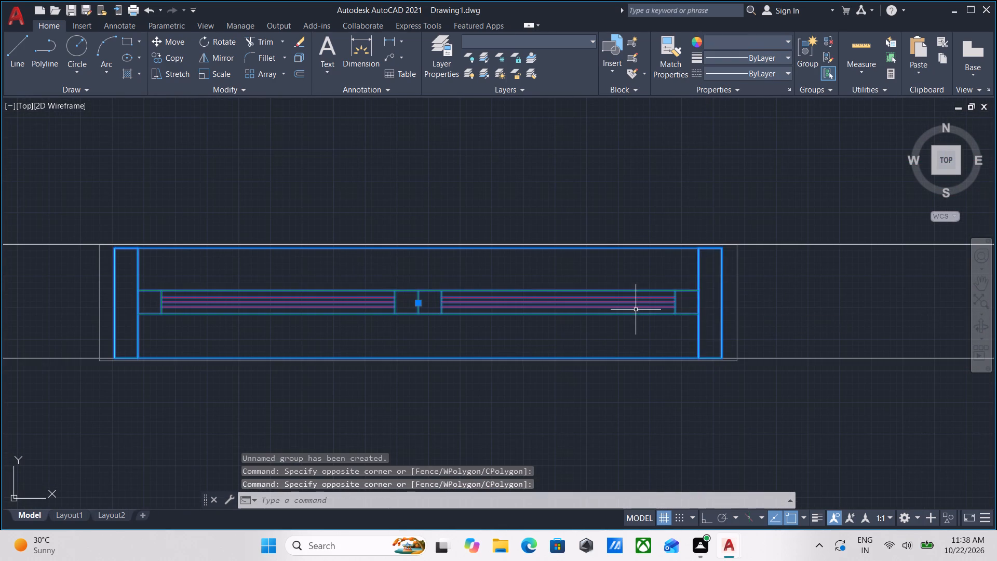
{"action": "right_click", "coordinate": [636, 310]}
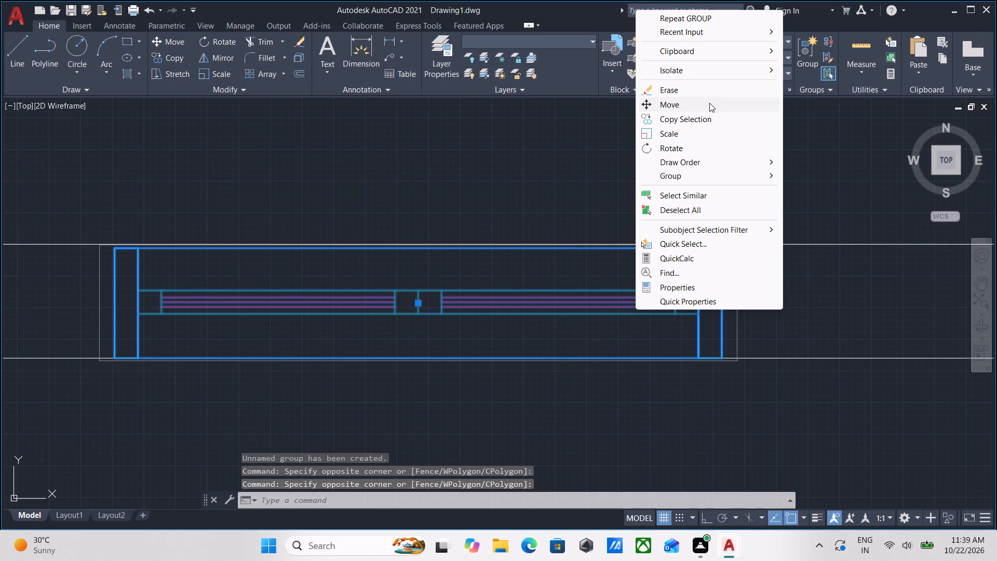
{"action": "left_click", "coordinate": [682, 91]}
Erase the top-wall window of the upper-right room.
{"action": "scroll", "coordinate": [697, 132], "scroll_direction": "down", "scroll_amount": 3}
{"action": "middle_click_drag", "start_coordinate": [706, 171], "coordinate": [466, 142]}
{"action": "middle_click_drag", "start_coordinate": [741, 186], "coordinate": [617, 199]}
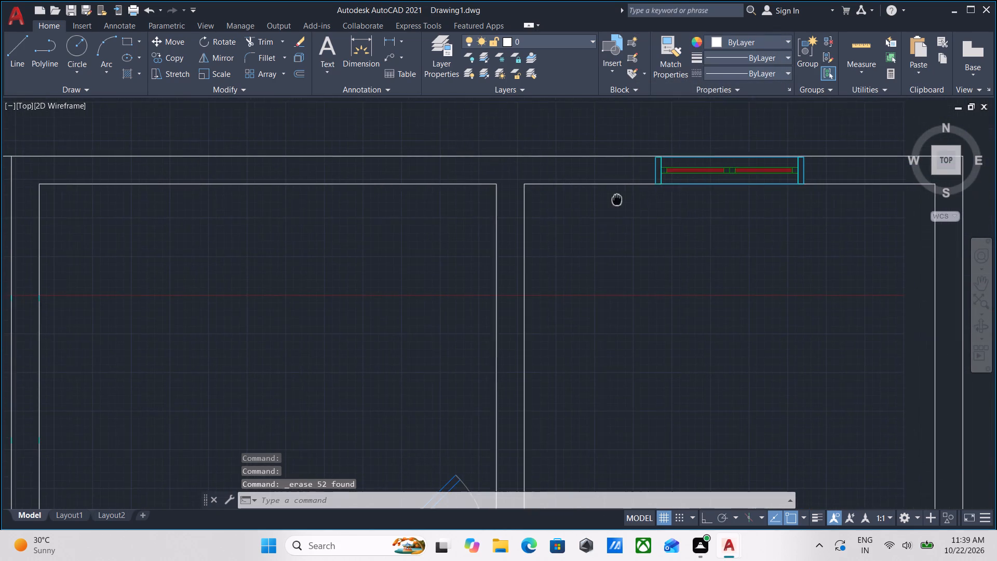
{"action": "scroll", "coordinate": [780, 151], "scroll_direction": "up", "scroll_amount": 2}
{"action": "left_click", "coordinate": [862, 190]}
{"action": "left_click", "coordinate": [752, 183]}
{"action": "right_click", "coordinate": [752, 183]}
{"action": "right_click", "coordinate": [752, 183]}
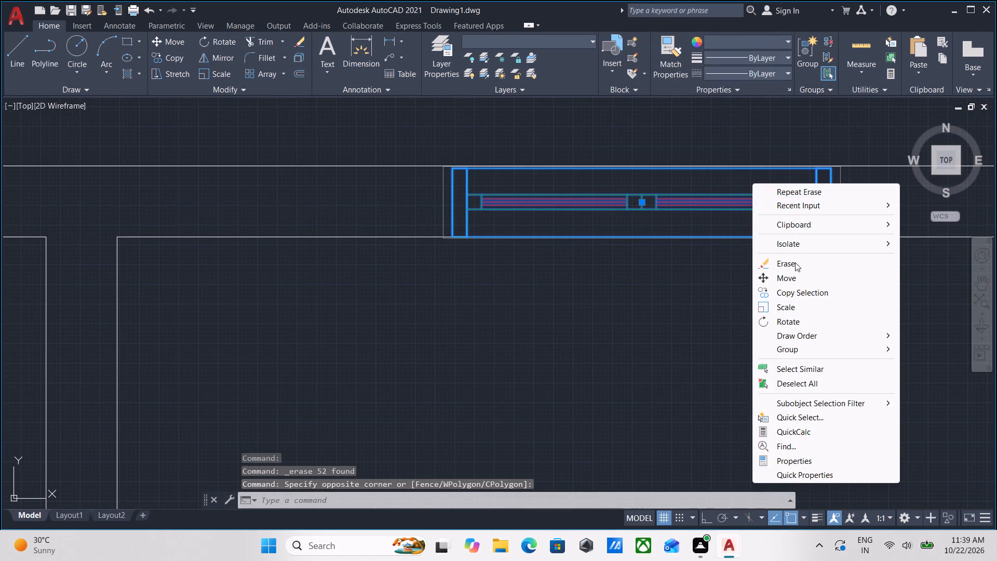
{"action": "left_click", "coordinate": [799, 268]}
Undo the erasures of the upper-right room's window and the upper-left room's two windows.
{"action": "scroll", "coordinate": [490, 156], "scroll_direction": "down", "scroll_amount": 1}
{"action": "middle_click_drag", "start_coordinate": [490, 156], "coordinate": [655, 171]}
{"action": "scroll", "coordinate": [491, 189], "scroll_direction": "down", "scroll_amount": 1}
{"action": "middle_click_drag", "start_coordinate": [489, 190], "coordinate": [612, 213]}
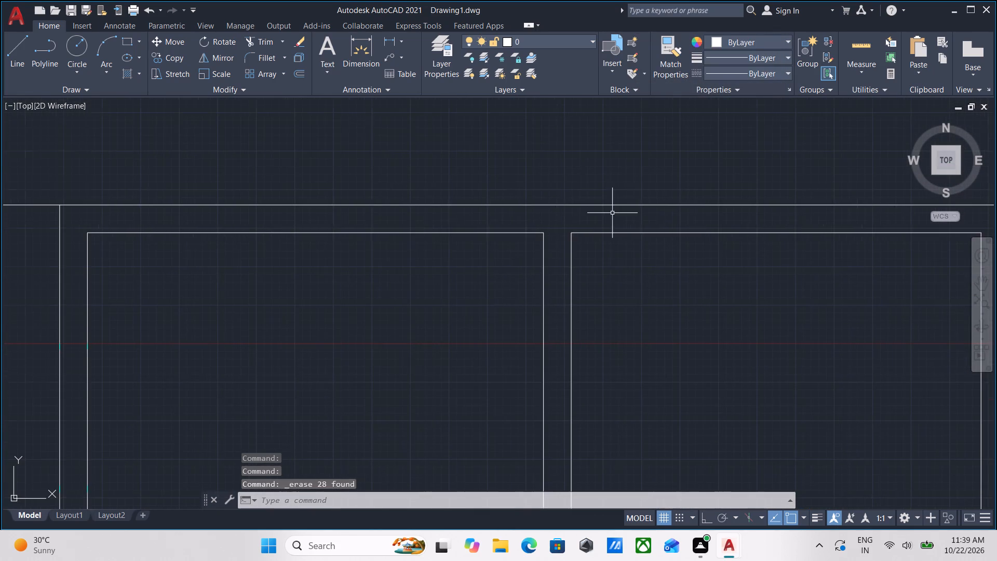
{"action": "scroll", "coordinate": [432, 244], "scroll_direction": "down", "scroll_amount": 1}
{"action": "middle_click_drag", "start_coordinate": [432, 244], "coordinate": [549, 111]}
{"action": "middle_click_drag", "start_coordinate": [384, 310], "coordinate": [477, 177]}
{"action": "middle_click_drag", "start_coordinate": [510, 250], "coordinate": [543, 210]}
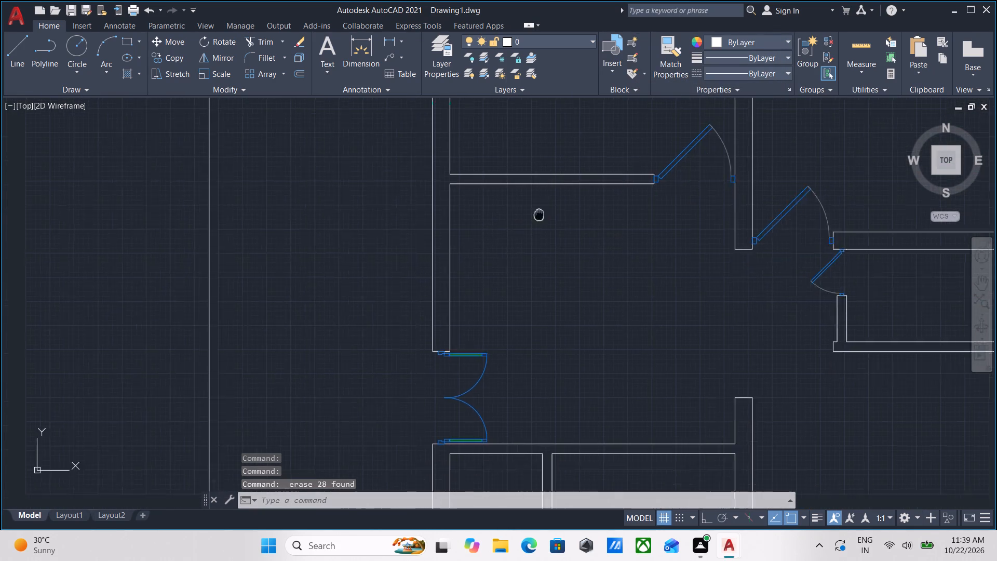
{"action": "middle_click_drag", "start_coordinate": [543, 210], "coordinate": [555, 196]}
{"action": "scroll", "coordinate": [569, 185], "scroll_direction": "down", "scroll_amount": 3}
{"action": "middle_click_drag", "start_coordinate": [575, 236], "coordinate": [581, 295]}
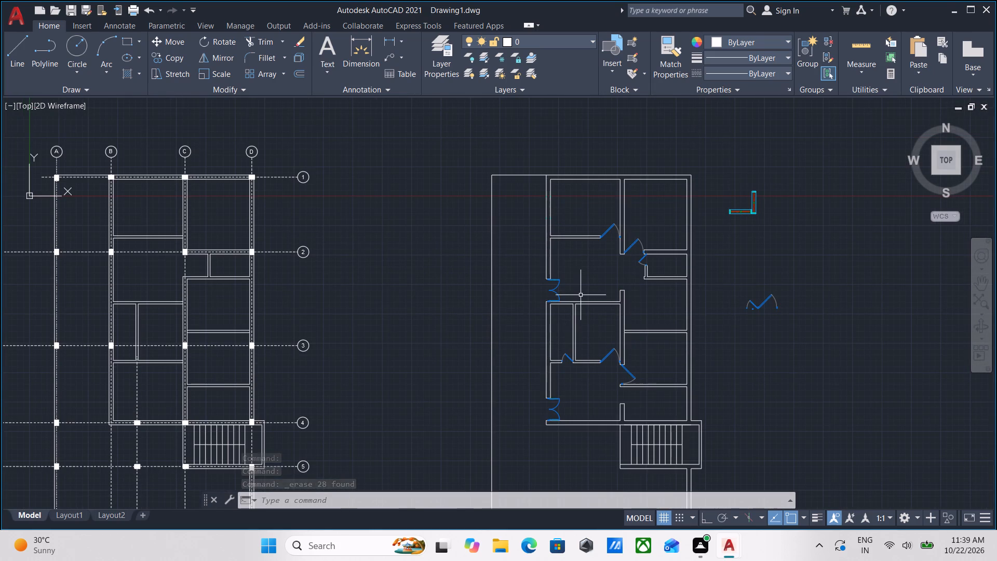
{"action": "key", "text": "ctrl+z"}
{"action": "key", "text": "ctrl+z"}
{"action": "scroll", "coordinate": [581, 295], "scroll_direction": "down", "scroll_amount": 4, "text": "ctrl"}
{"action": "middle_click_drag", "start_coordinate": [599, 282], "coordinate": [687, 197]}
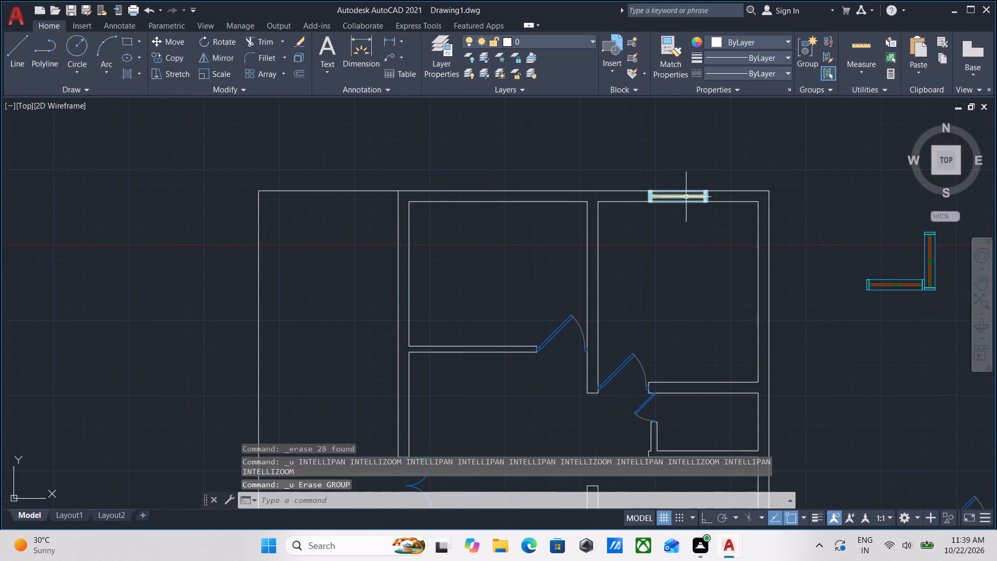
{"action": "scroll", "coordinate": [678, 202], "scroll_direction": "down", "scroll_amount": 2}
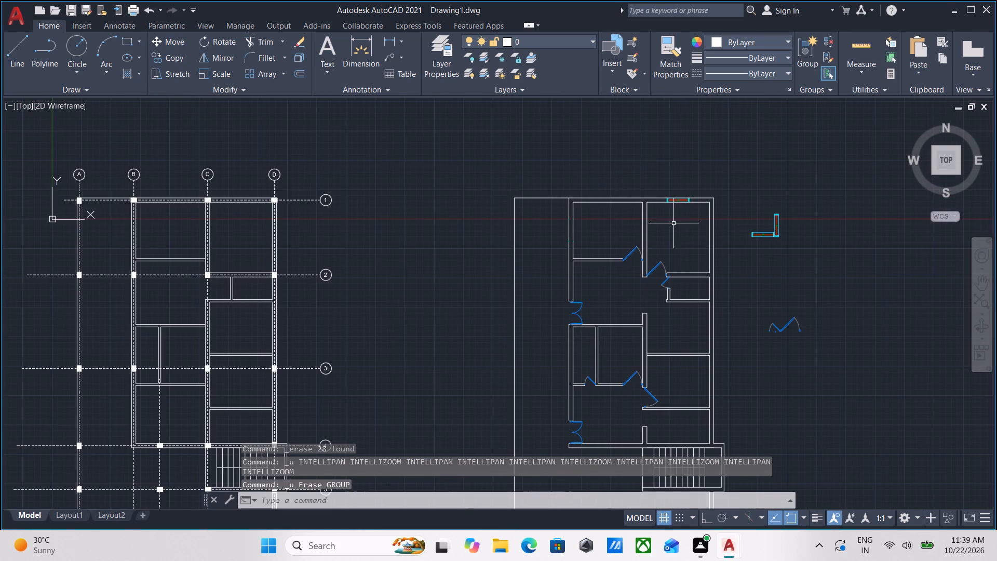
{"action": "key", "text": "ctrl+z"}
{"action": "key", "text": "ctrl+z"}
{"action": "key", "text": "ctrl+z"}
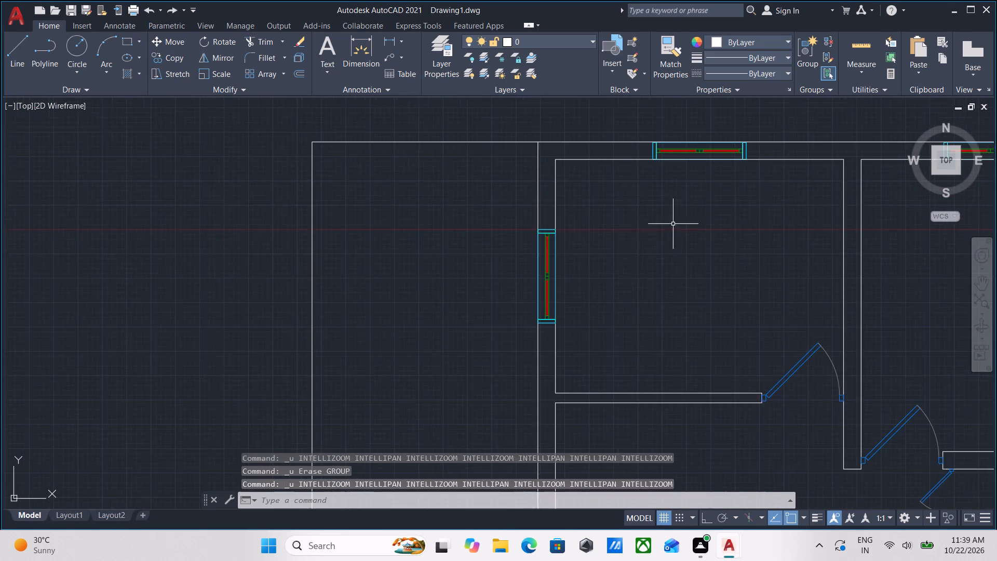
Examine the upper-left room's left-wall window group, checking which lines it includes at both ends.
{"action": "scroll", "coordinate": [571, 290], "scroll_direction": "up", "scroll_amount": 3}
{"action": "middle_click_drag", "start_coordinate": [507, 340], "coordinate": [543, 298]}
{"action": "scroll", "coordinate": [634, 220], "scroll_direction": "down", "scroll_amount": 2}
{"action": "middle_click_drag", "start_coordinate": [618, 261], "coordinate": [577, 321]}
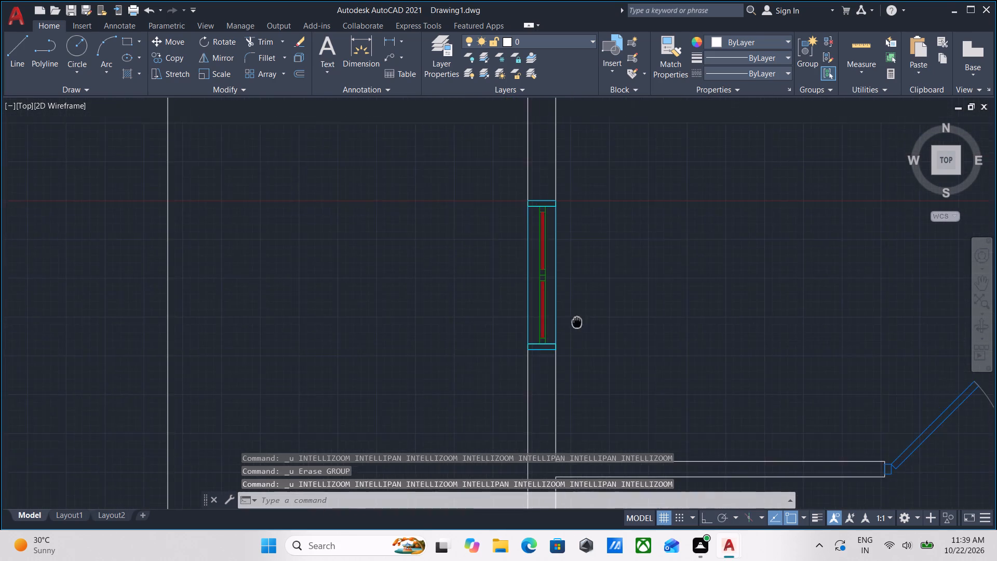
{"action": "scroll", "coordinate": [659, 233], "scroll_direction": "down", "scroll_amount": 2}
{"action": "middle_click_drag", "start_coordinate": [603, 284], "coordinate": [545, 327]}
{"action": "scroll", "coordinate": [671, 224], "scroll_direction": "up", "scroll_amount": 2}
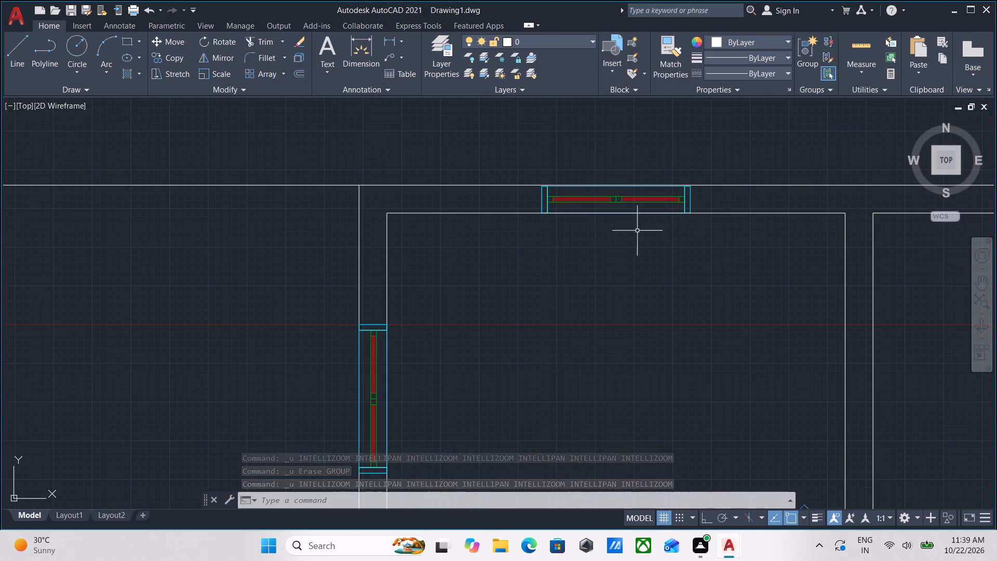
{"action": "scroll", "coordinate": [360, 367], "scroll_direction": "up", "scroll_amount": 2}
{"action": "left_click", "coordinate": [400, 242]}
{"action": "left_click", "coordinate": [374, 310]}
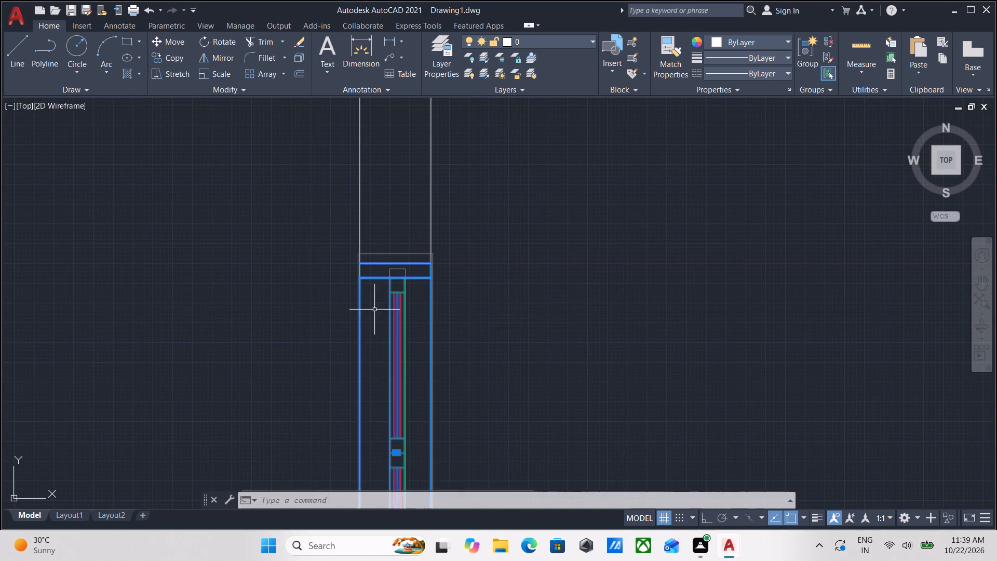
{"action": "scroll", "coordinate": [379, 305], "scroll_direction": "down", "scroll_amount": 1}
{"action": "middle_click_drag", "start_coordinate": [380, 302], "coordinate": [417, 253]}
{"action": "middle_click_drag", "start_coordinate": [407, 431], "coordinate": [438, 289]}
{"action": "scroll", "coordinate": [451, 342], "scroll_direction": "up", "scroll_amount": 3}
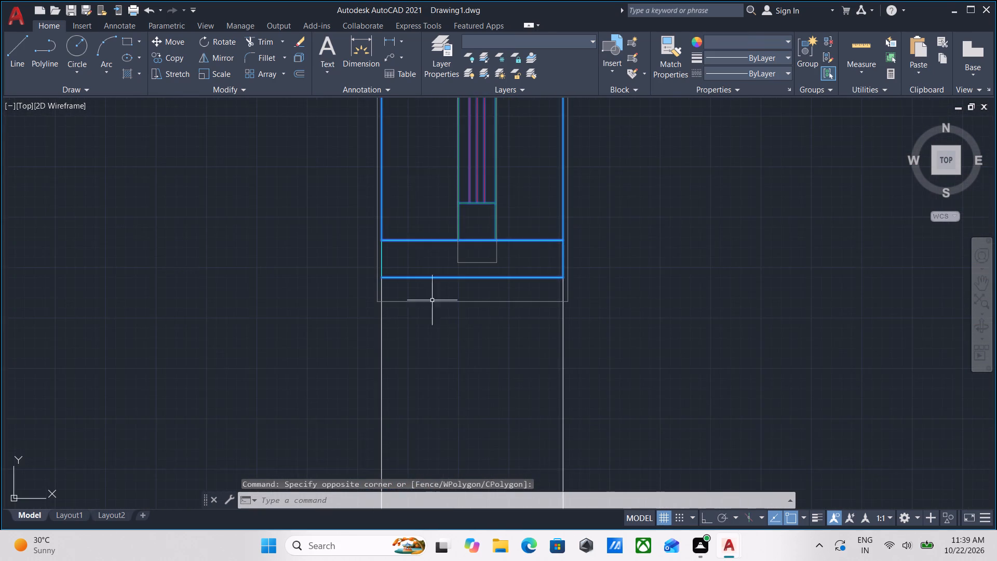
{"action": "scroll", "coordinate": [420, 282], "scroll_direction": "up", "scroll_amount": 2}
{"action": "scroll", "coordinate": [416, 279], "scroll_direction": "down", "scroll_amount": 4}
{"action": "scroll", "coordinate": [511, 248], "scroll_direction": "down", "scroll_amount": 1}
{"action": "middle_click_drag", "start_coordinate": [511, 248], "coordinate": [484, 418]}
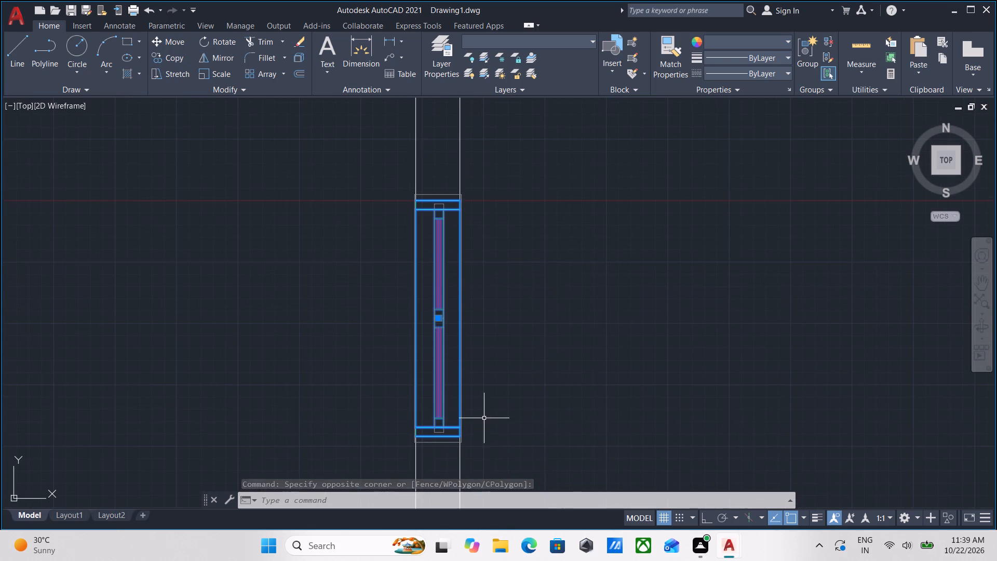
{"action": "key", "text": "Escape"}
Erase the top-wall window of the upper-left room.
{"action": "scroll", "coordinate": [529, 373], "scroll_direction": "down", "scroll_amount": 1}
{"action": "middle_click_drag", "start_coordinate": [525, 381], "coordinate": [464, 522]}
{"action": "scroll", "coordinate": [511, 375], "scroll_direction": "up", "scroll_amount": 1}
{"action": "middle_click_drag", "start_coordinate": [506, 377], "coordinate": [424, 449]}
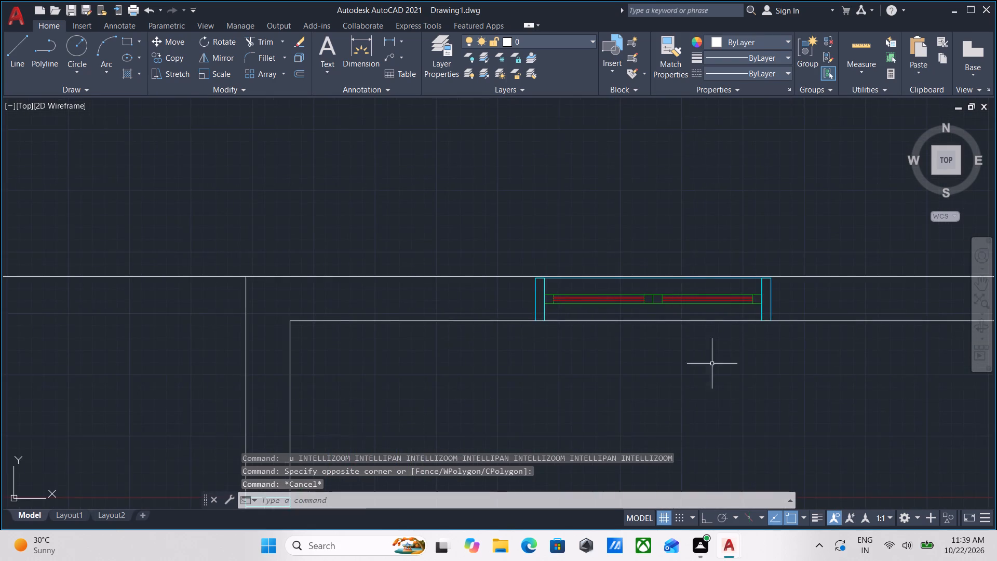
{"action": "scroll", "coordinate": [738, 344], "scroll_direction": "up", "scroll_amount": 2}
{"action": "left_click_drag", "start_coordinate": [852, 251], "coordinate": [847, 251]}
{"action": "left_click", "coordinate": [718, 254]}
{"action": "scroll", "coordinate": [718, 254], "scroll_direction": "down", "scroll_amount": 4}
{"action": "middle_click_drag", "start_coordinate": [631, 353], "coordinate": [633, 336]}
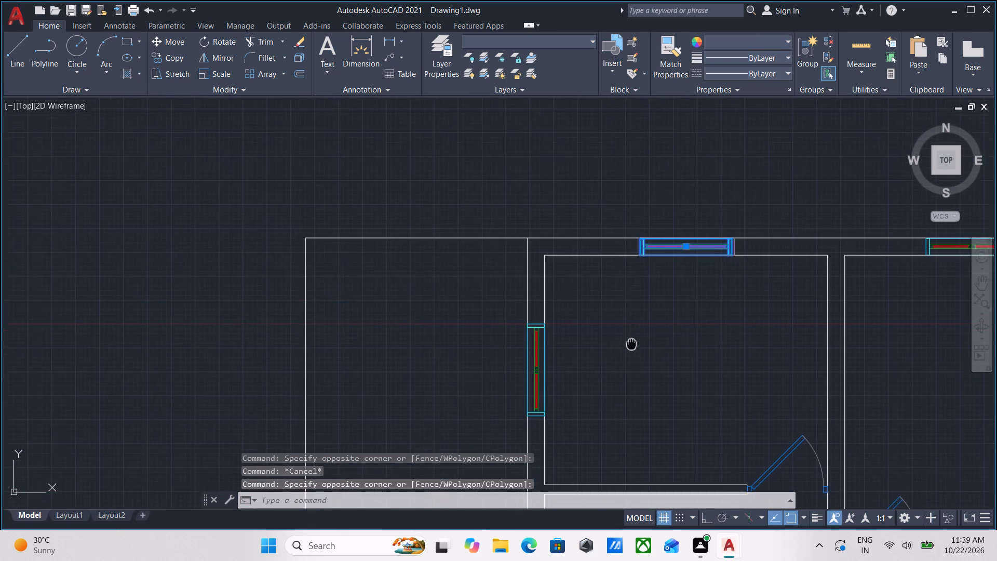
{"action": "middle_click_drag", "start_coordinate": [633, 336], "coordinate": [634, 329]}
{"action": "right_click", "coordinate": [634, 329]}
{"action": "left_click", "coordinate": [673, 114]}
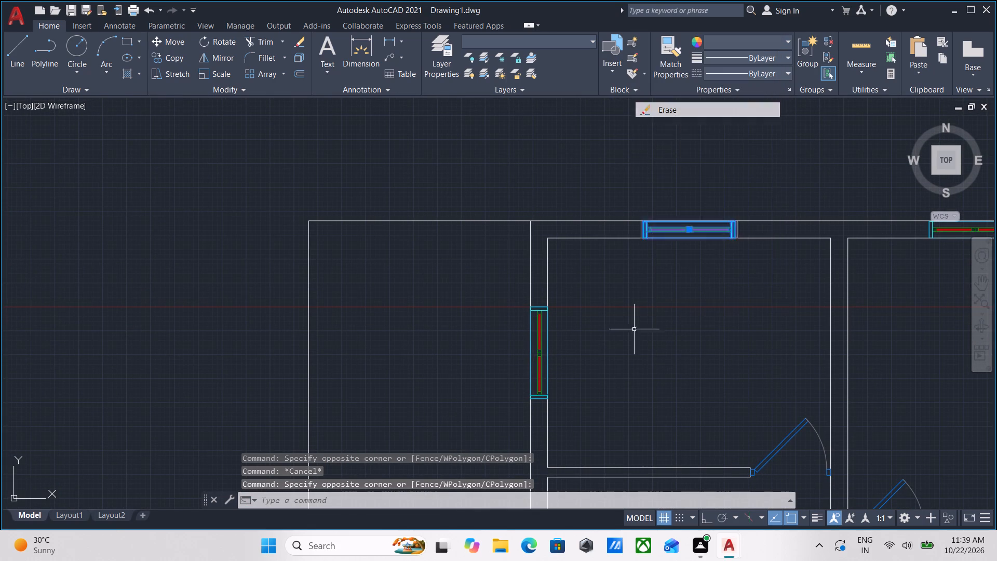
Erase the top-wall window of the upper-right room.
{"action": "middle_click_drag", "start_coordinate": [633, 300], "coordinate": [236, 249]}
{"action": "scroll", "coordinate": [610, 159], "scroll_direction": "up", "scroll_amount": 2}
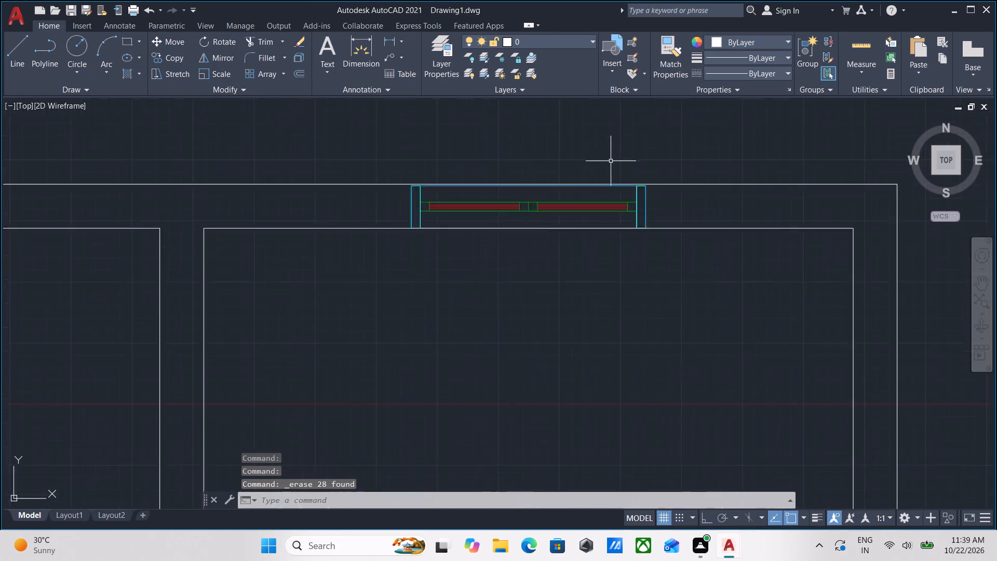
{"action": "scroll", "coordinate": [611, 161], "scroll_direction": "up", "scroll_amount": 1}
{"action": "left_click", "coordinate": [673, 216]}
{"action": "left_click", "coordinate": [605, 216]}
{"action": "right_click", "coordinate": [605, 216]}
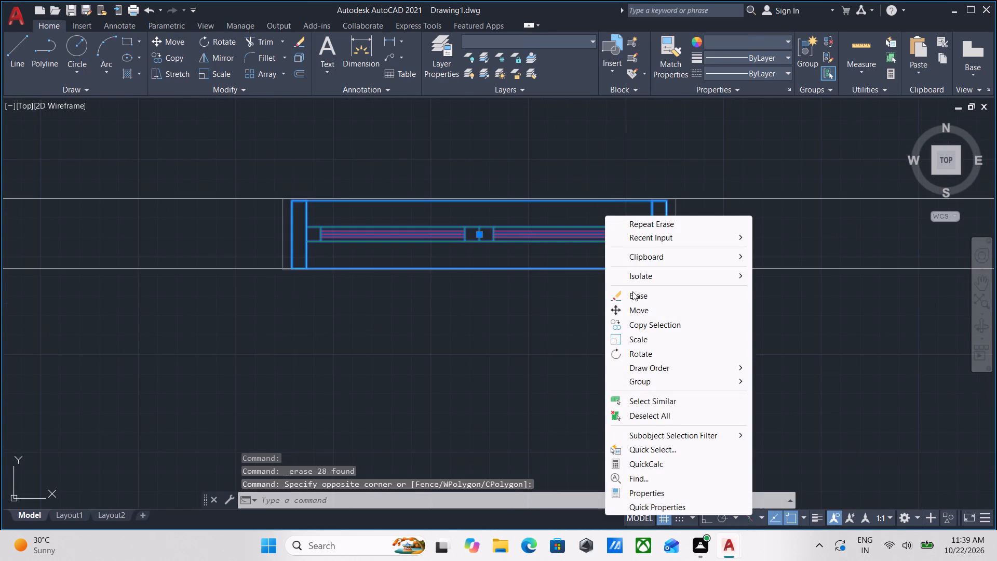
{"action": "left_click", "coordinate": [634, 300]}
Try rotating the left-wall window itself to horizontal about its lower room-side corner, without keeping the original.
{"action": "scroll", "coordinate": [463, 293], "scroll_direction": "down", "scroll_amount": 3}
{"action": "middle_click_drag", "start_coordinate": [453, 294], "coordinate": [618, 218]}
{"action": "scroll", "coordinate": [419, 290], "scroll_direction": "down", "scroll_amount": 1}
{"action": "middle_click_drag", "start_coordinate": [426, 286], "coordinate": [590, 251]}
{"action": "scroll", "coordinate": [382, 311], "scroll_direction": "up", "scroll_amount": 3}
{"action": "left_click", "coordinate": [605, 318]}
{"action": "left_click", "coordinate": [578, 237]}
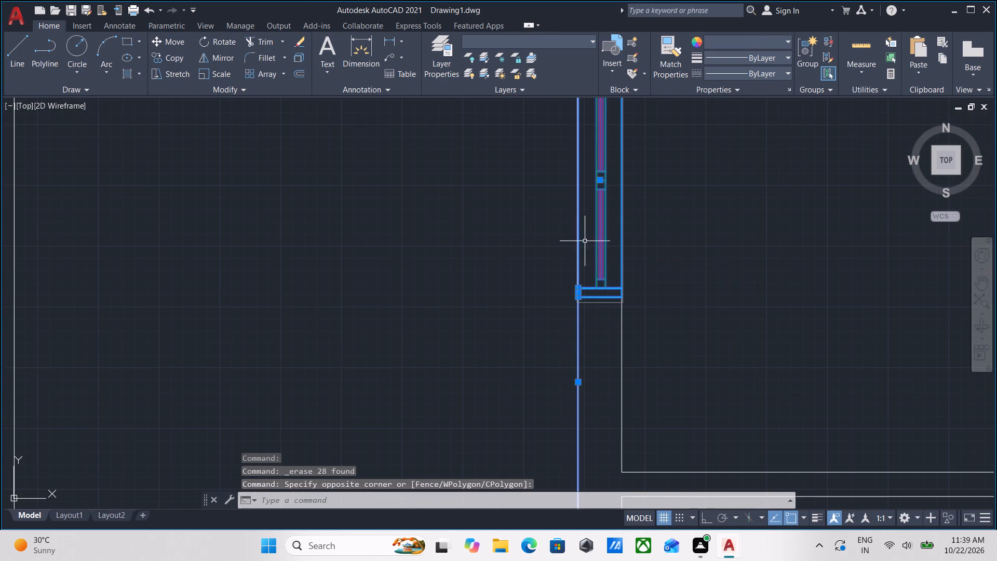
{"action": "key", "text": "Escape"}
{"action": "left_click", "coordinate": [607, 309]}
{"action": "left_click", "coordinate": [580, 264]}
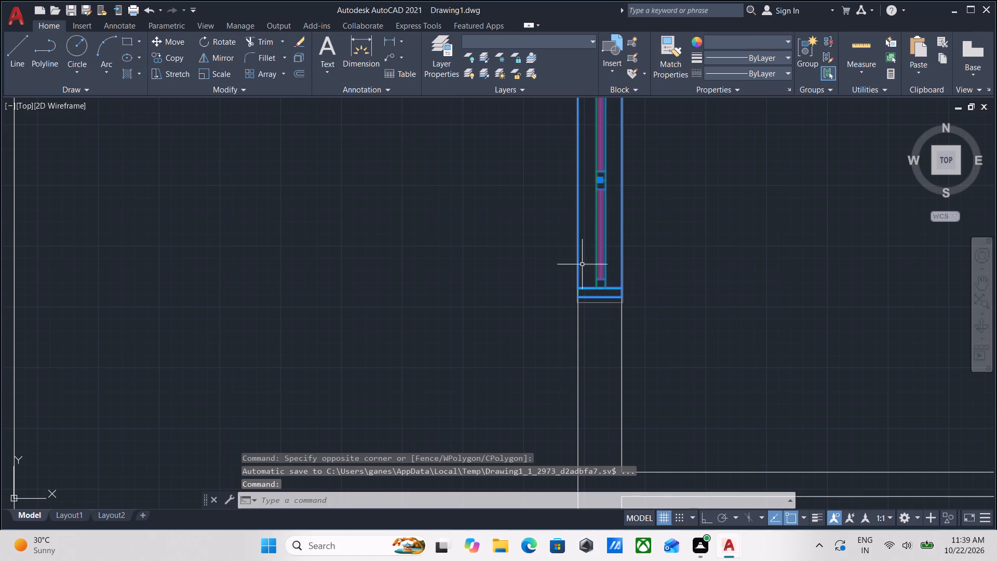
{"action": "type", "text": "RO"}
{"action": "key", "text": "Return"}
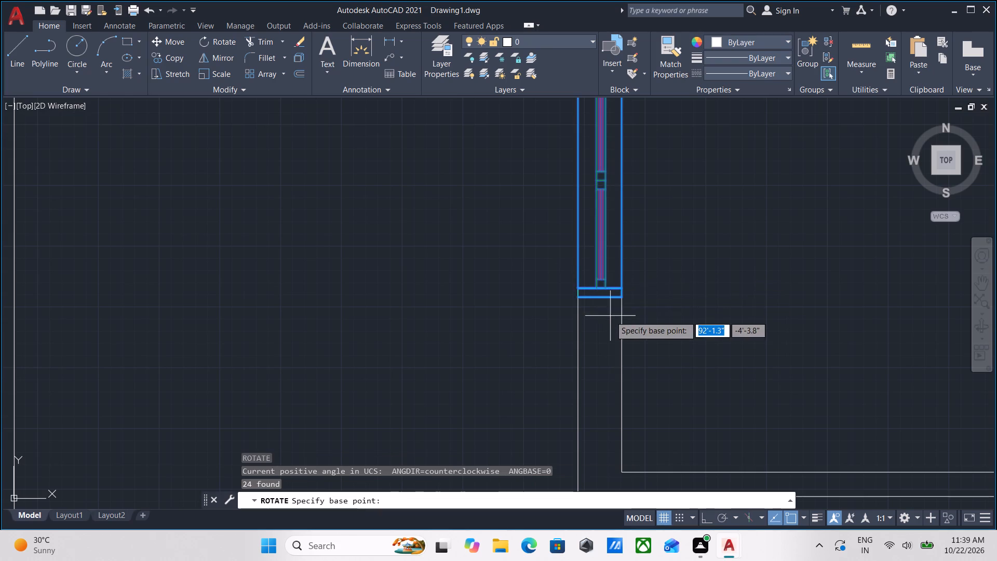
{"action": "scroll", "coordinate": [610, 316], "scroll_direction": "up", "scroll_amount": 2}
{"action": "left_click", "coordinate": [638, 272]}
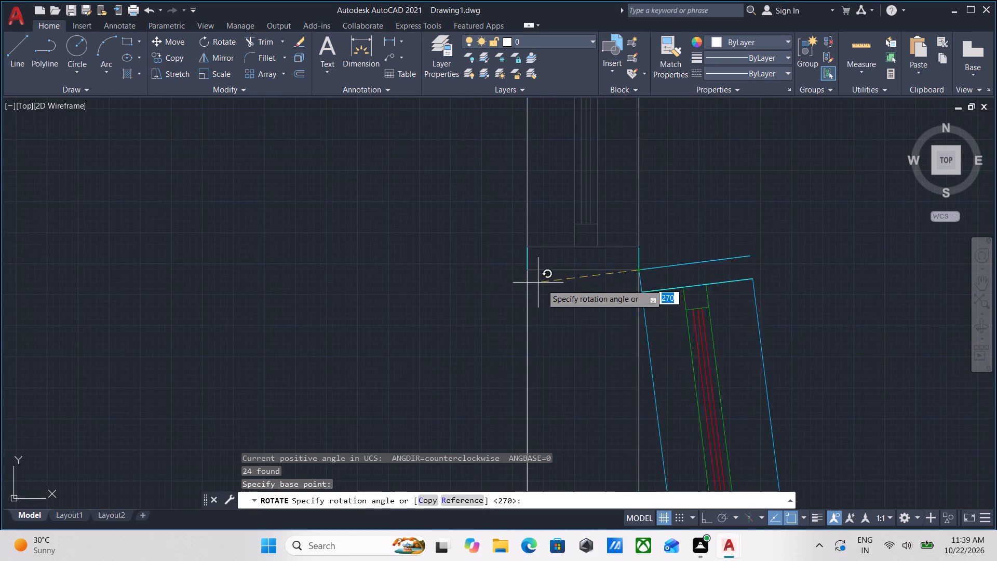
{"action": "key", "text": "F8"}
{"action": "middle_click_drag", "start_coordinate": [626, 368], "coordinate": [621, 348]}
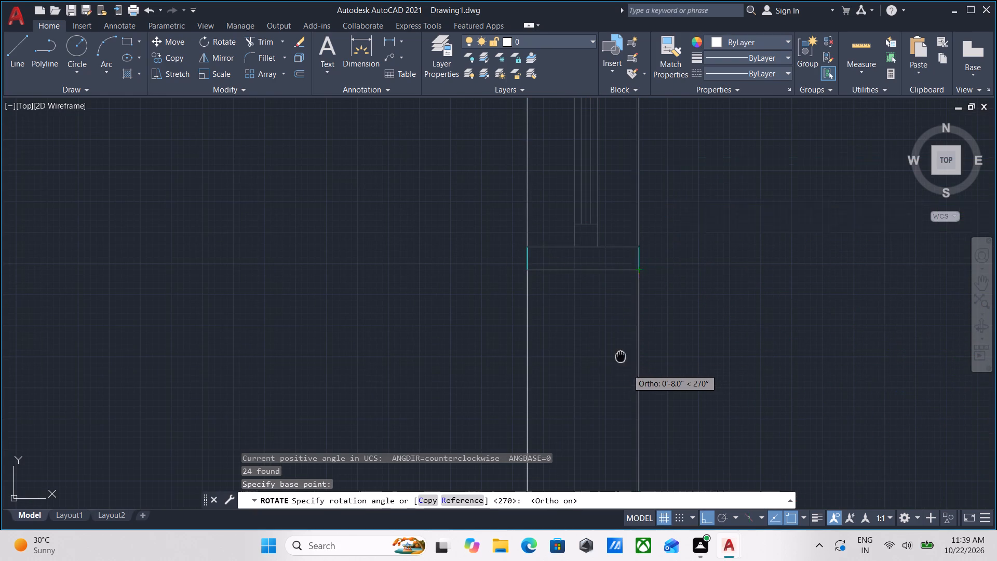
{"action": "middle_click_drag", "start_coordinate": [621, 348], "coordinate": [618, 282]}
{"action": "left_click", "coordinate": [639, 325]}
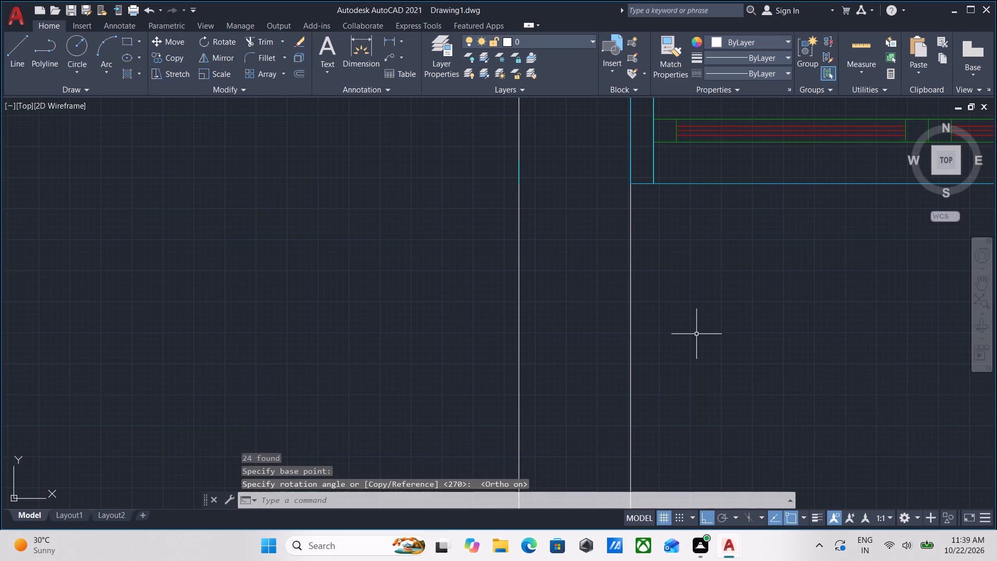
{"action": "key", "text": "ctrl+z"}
Rotate a copy of the left-wall window by 270° about its lower room-side corner, keeping the original in the wall.
{"action": "scroll", "coordinate": [685, 317], "scroll_direction": "down", "scroll_amount": 1}
{"action": "middle_click_drag", "start_coordinate": [678, 351], "coordinate": [678, 369]}
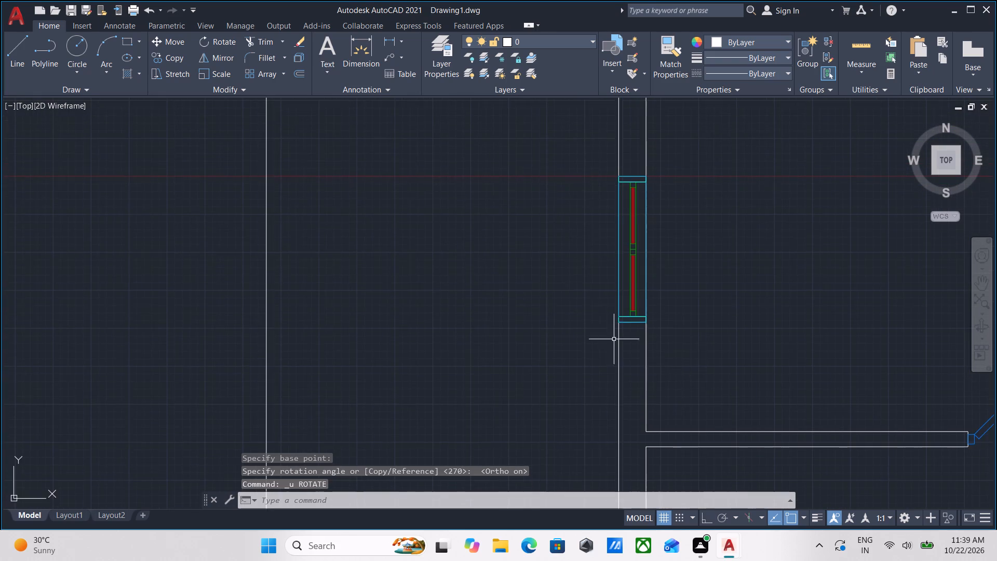
{"action": "scroll", "coordinate": [603, 325], "scroll_direction": "up", "scroll_amount": 2}
{"action": "left_click", "coordinate": [668, 337]}
{"action": "left_click", "coordinate": [652, 284]}
{"action": "type", "text": "RO"}
{"action": "key", "text": "Return"}
{"action": "scroll", "coordinate": [695, 331], "scroll_direction": "up", "scroll_amount": 2}
{"action": "left_click", "coordinate": [729, 306]}
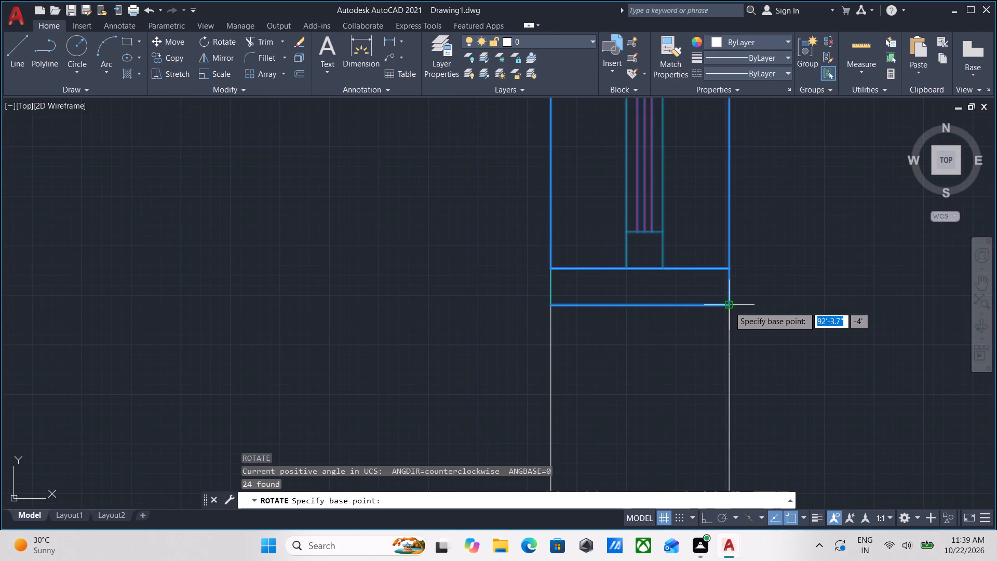
{"action": "key", "text": "F8"}
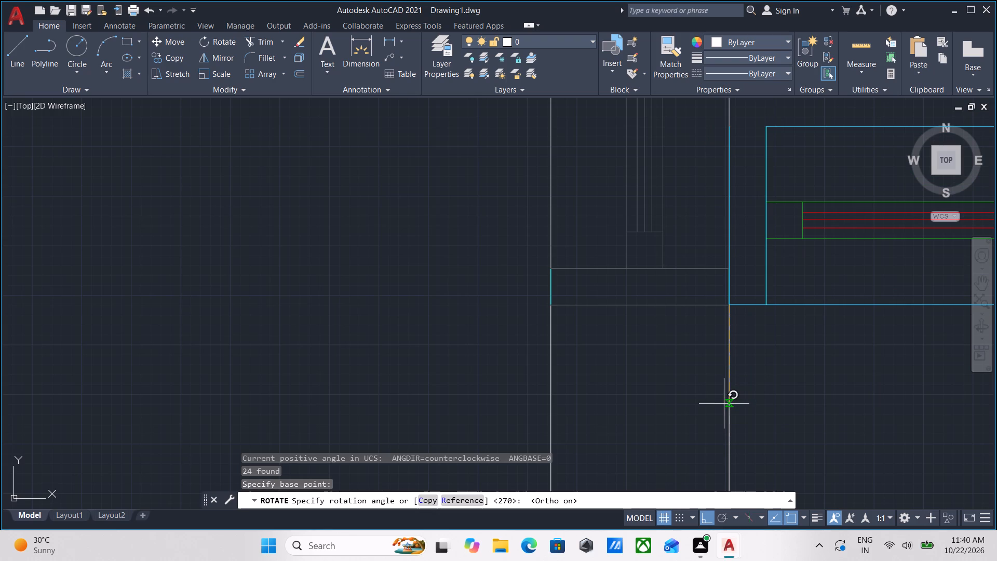
{"action": "type", "text": "CO"}
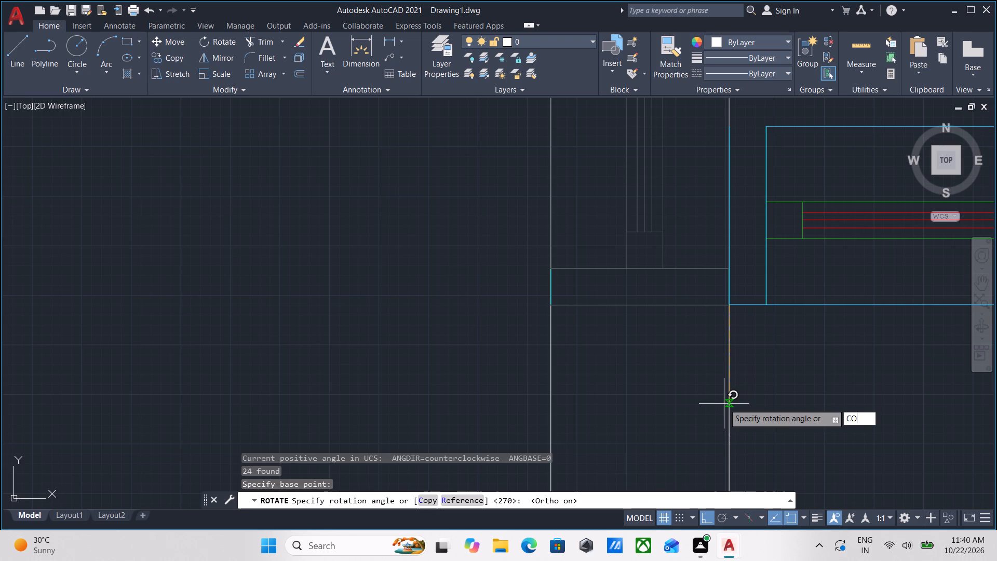
{"action": "type", "text": "PY"}
{"action": "key", "text": "Return"}
{"action": "scroll", "coordinate": [735, 397], "scroll_direction": "down", "scroll_amount": 1}
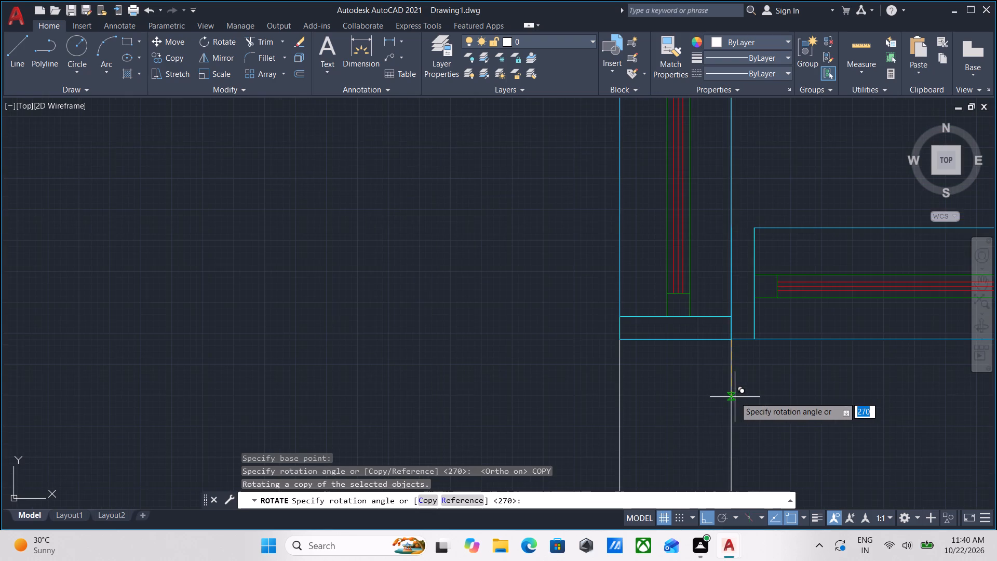
{"action": "left_click", "coordinate": [733, 397]}
{"action": "middle_click_drag", "start_coordinate": [784, 377], "coordinate": [718, 421]}
{"action": "key", "text": "Escape"}
Examine the rotated window copy and the original window, checking which lines each group includes at their shared corner.
{"action": "left_click_drag", "start_coordinate": [742, 418], "coordinate": [736, 407]}
{"action": "left_click", "coordinate": [697, 349]}
{"action": "middle_click_drag", "start_coordinate": [756, 363], "coordinate": [725, 434]}
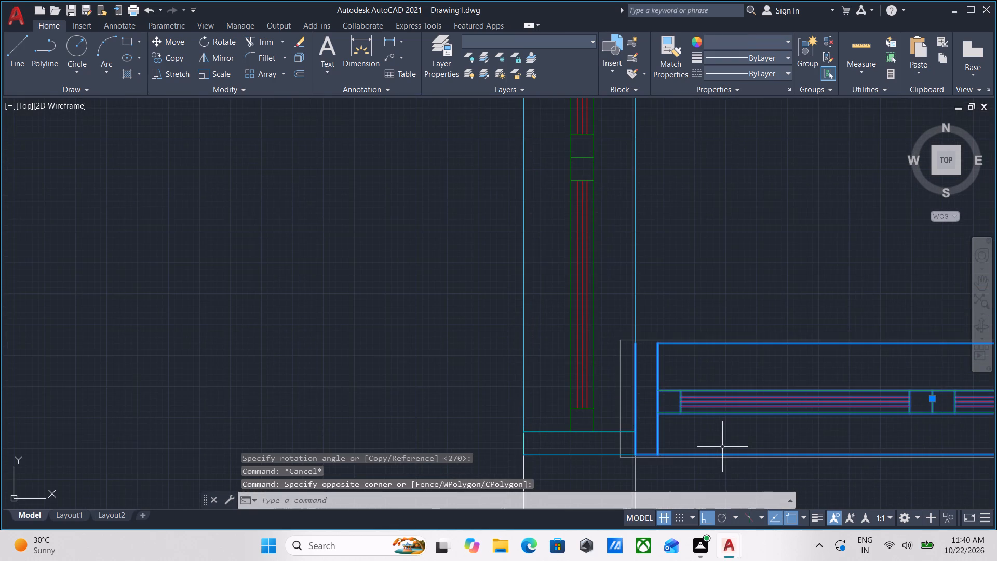
{"action": "key", "text": "Escape"}
{"action": "scroll", "coordinate": [670, 375], "scroll_direction": "up", "scroll_amount": 1}
{"action": "key", "text": "Escape"}
{"action": "scroll", "coordinate": [613, 346], "scroll_direction": "down", "scroll_amount": 1}
{"action": "middle_click_drag", "start_coordinate": [613, 346], "coordinate": [613, 346]}
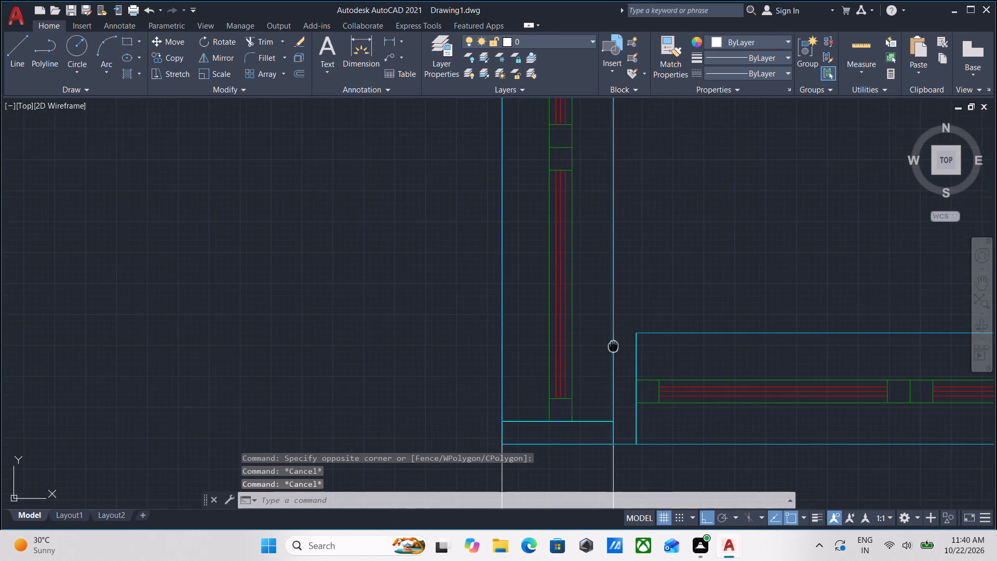
{"action": "middle_click_drag", "start_coordinate": [613, 346], "coordinate": [618, 314]}
{"action": "left_click_drag", "start_coordinate": [573, 437], "coordinate": [571, 425]}
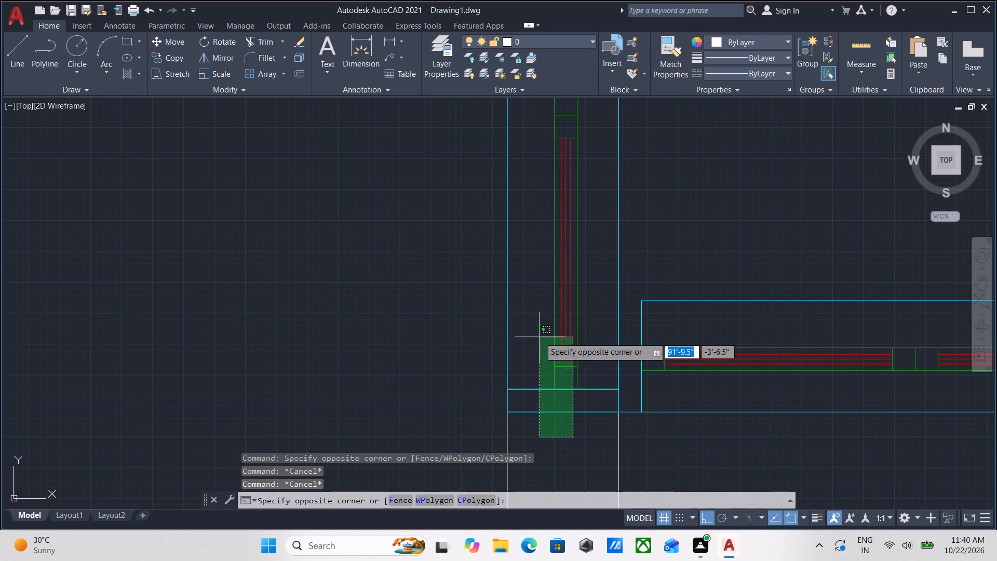
{"action": "left_click", "coordinate": [540, 337]}
{"action": "scroll", "coordinate": [526, 386], "scroll_direction": "up", "scroll_amount": 3}
{"action": "middle_click_drag", "start_coordinate": [503, 392], "coordinate": [504, 289]}
{"action": "scroll", "coordinate": [563, 289], "scroll_direction": "down", "scroll_amount": 2}
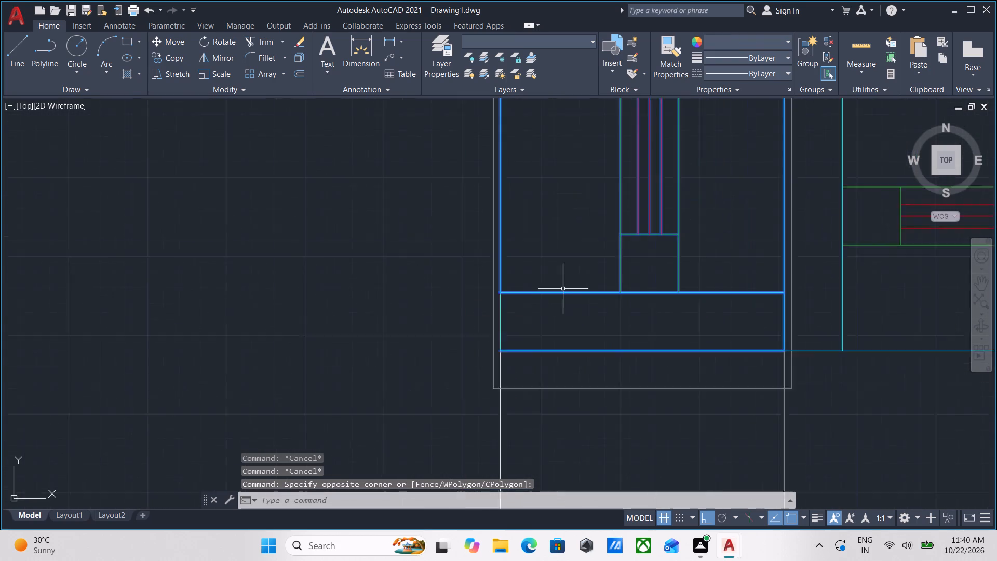
{"action": "middle_click_drag", "start_coordinate": [563, 289], "coordinate": [333, 312]}
{"action": "scroll", "coordinate": [440, 335], "scroll_direction": "down", "scroll_amount": 2}
{"action": "middle_click_drag", "start_coordinate": [440, 335], "coordinate": [411, 366]}
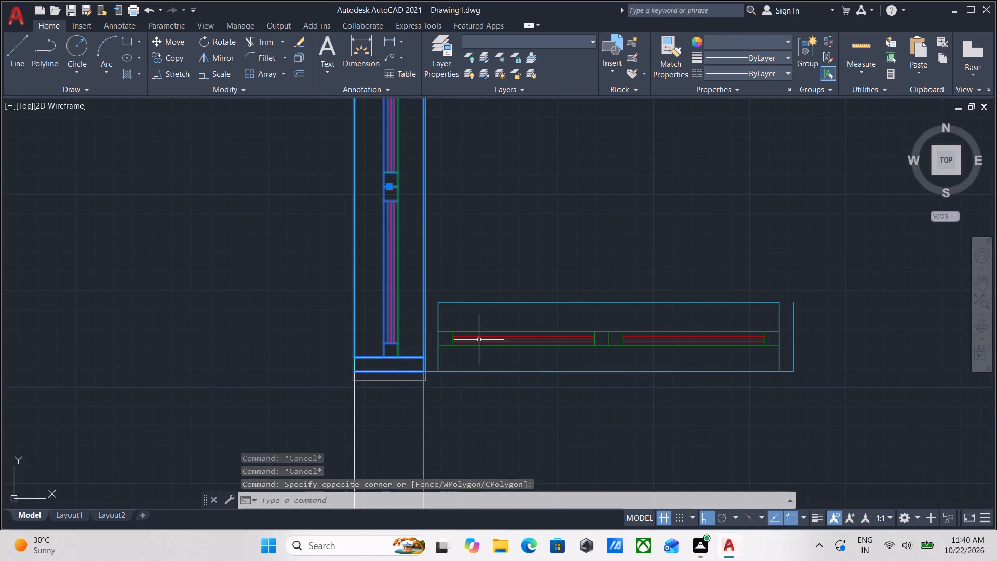
{"action": "key", "text": "Escape"}
Move the horizontal window copy straight to the right, clear of the wall and the original window.
{"action": "left_click_drag", "start_coordinate": [636, 400], "coordinate": [636, 390]}
{"action": "left_click", "coordinate": [602, 312]}
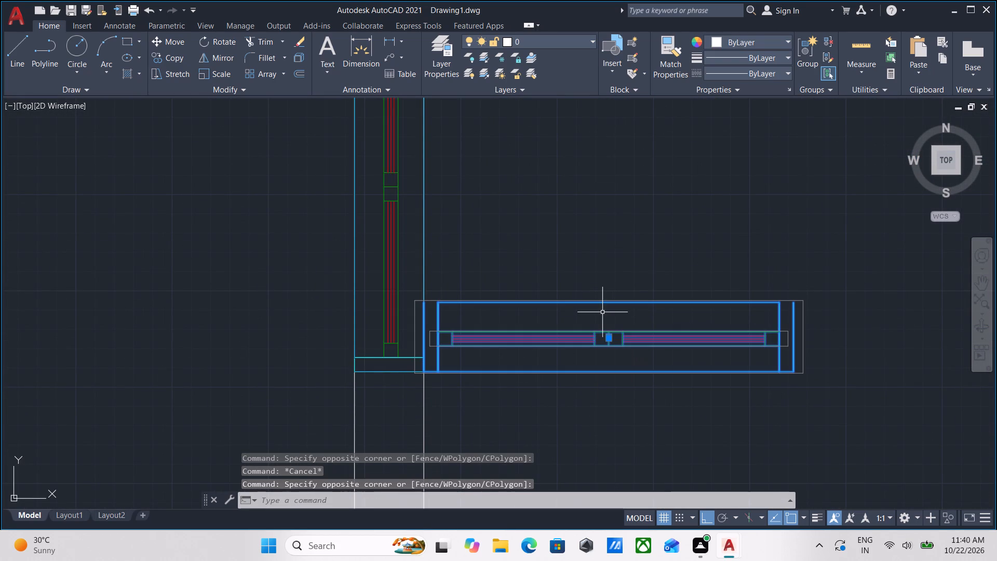
{"action": "key", "text": "m"}
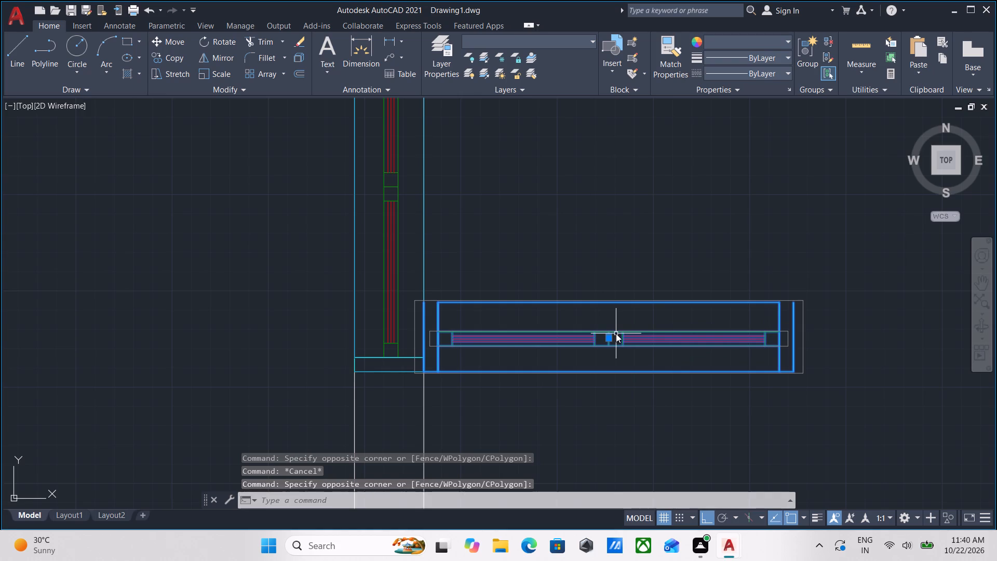
{"action": "key", "text": "Return"}
{"action": "left_click", "coordinate": [601, 371]}
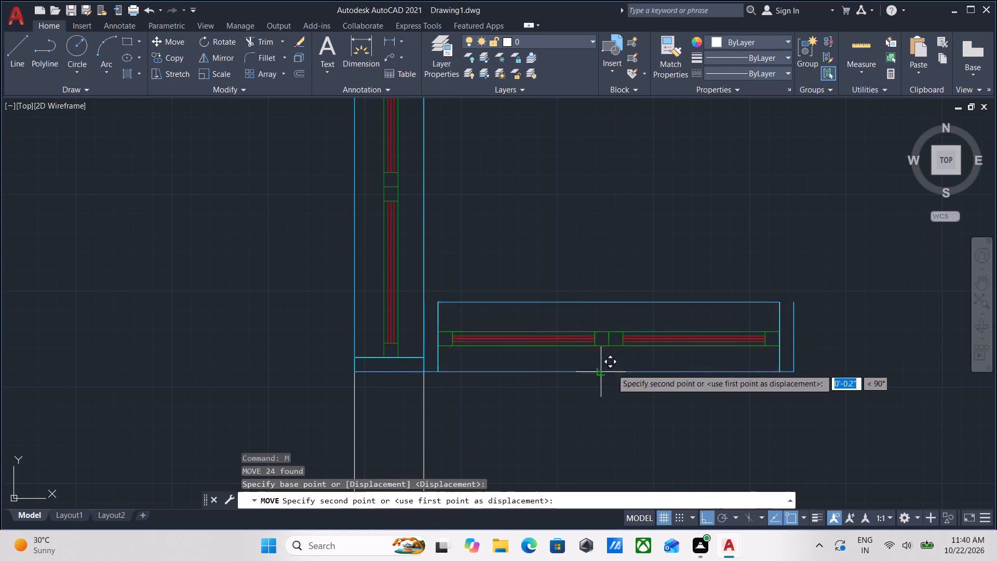
{"action": "left_click", "coordinate": [729, 365]}
{"action": "key", "text": "Escape"}
Ungroup the horizontal window copy into its separate lines.
{"action": "middle_click_drag", "start_coordinate": [735, 358], "coordinate": [670, 407]}
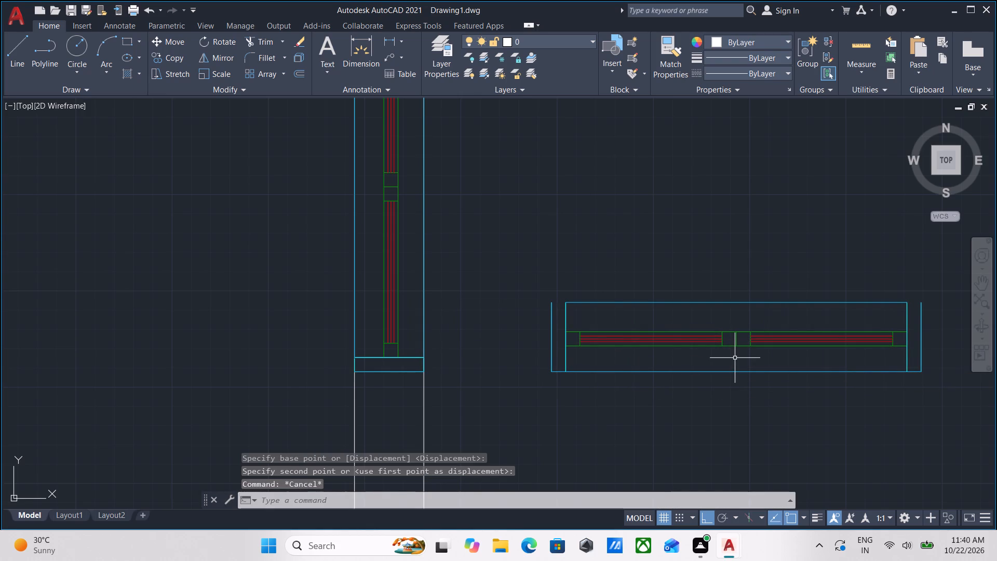
{"action": "middle_click_drag", "start_coordinate": [670, 407], "coordinate": [669, 409]}
{"action": "scroll", "coordinate": [645, 343], "scroll_direction": "up", "scroll_amount": 1}
{"action": "middle_click_drag", "start_coordinate": [645, 343], "coordinate": [641, 349]}
{"action": "middle_click_drag", "start_coordinate": [528, 404], "coordinate": [571, 293]}
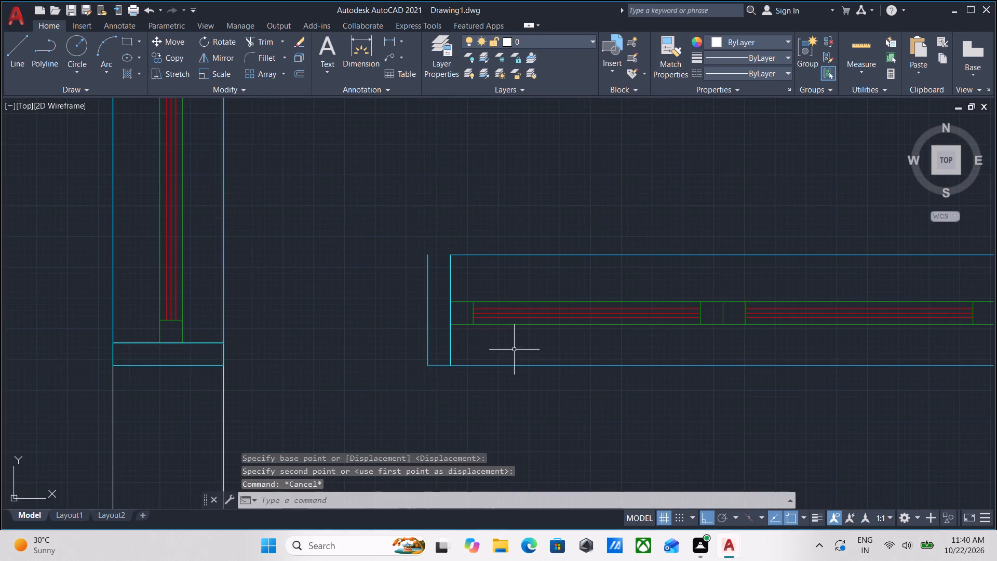
{"action": "scroll", "coordinate": [447, 371], "scroll_direction": "up", "scroll_amount": 2}
{"action": "left_click", "coordinate": [439, 376]}
{"action": "left_click", "coordinate": [427, 343]}
{"action": "scroll", "coordinate": [427, 343], "scroll_direction": "down", "scroll_amount": 1}
{"action": "middle_click_drag", "start_coordinate": [427, 343], "coordinate": [423, 388]}
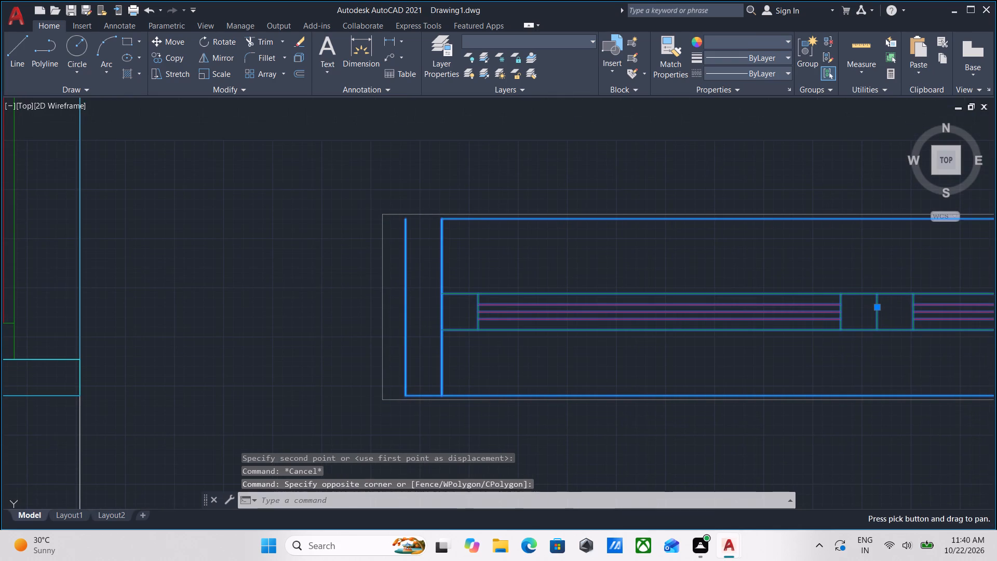
{"action": "type", "text": "UNG"}
{"action": "key", "text": "Return"}
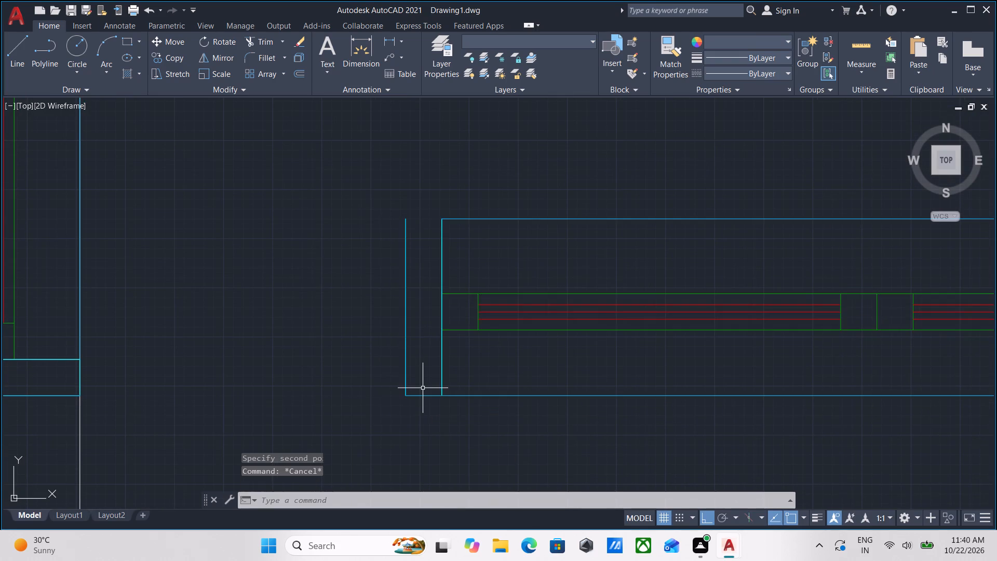
Check the bottom frame line of the ungrouped horizontal window at its left end.
{"action": "scroll", "coordinate": [424, 400], "scroll_direction": "up", "scroll_amount": 1}
{"action": "left_click_drag", "start_coordinate": [425, 409], "coordinate": [424, 404]}
{"action": "left_click", "coordinate": [419, 387]}
{"action": "scroll", "coordinate": [419, 387], "scroll_direction": "down", "scroll_amount": 1}
{"action": "middle_click_drag", "start_coordinate": [419, 387], "coordinate": [419, 435]}
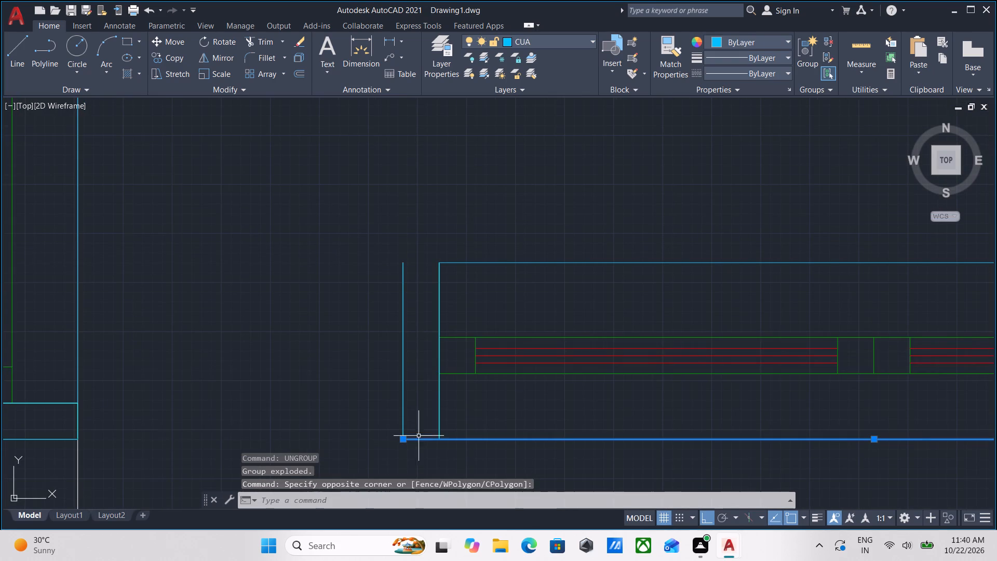
{"action": "key", "text": "Escape"}
{"action": "scroll", "coordinate": [516, 441], "scroll_direction": "down", "scroll_amount": 1}
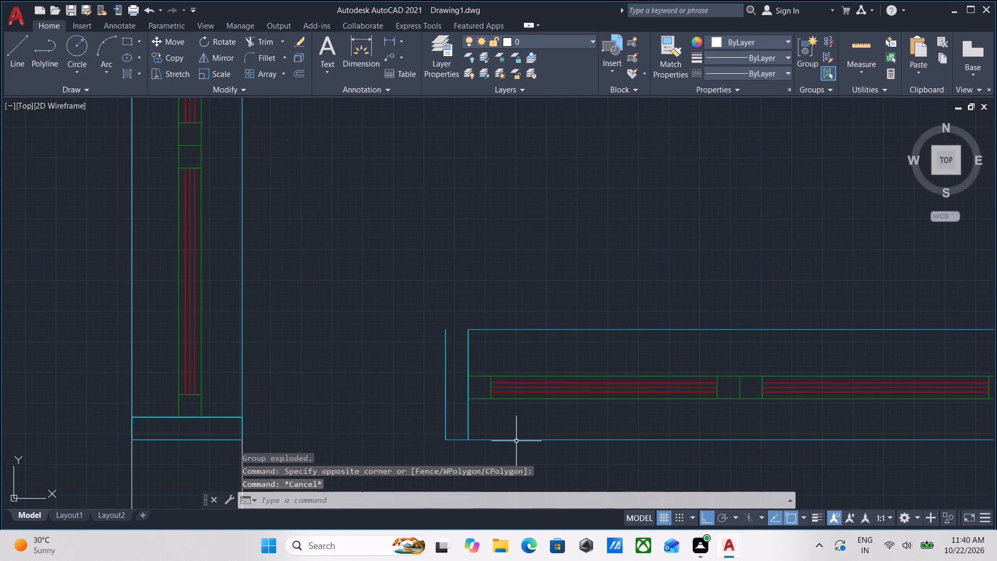
Erase the top frame line of the ungrouped horizontal window.
{"action": "middle_click_drag", "start_coordinate": [516, 441], "coordinate": [486, 367]}
{"action": "middle_click_drag", "start_coordinate": [562, 303], "coordinate": [486, 337]}
{"action": "left_click_drag", "start_coordinate": [529, 313], "coordinate": [526, 299]}
{"action": "left_click", "coordinate": [510, 273]}
{"action": "right_click", "coordinate": [510, 273]}
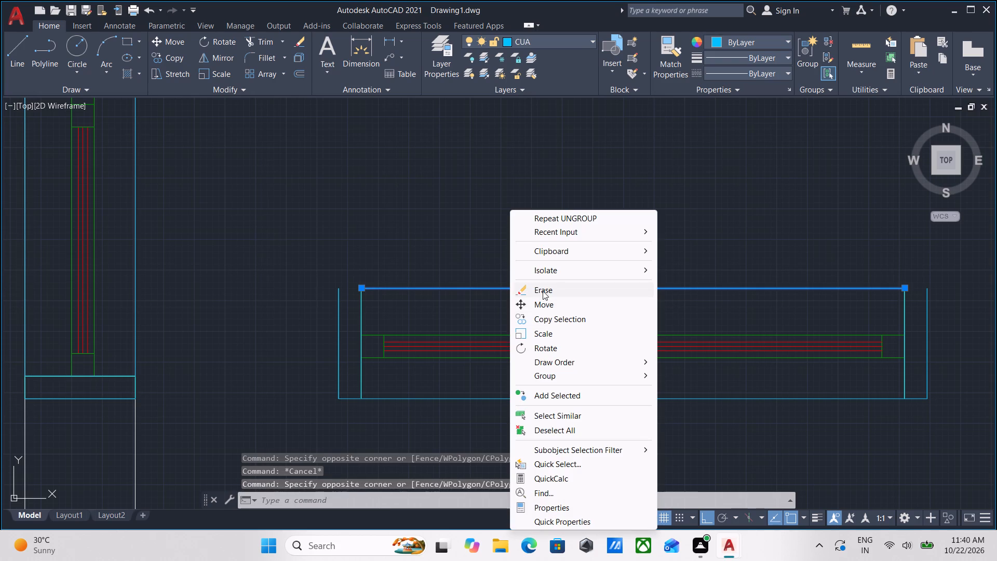
{"action": "left_click", "coordinate": [543, 290]}
Copy the horizontal window's full-length bottom frame line up to the top ends of its side lines.
{"action": "left_click", "coordinate": [573, 416]}
{"action": "left_click", "coordinate": [557, 393]}
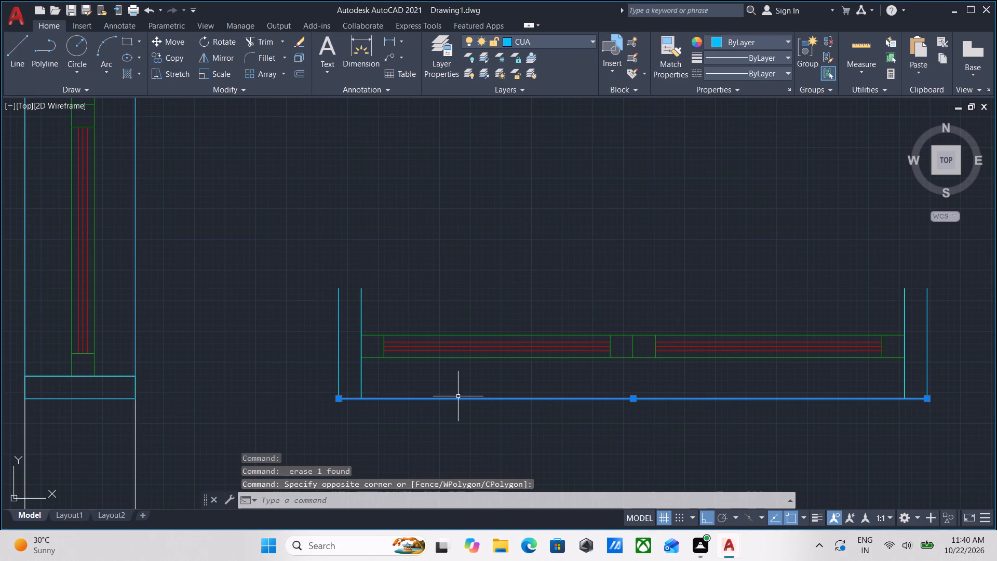
{"action": "type", "text": "CO"}
{"action": "key", "text": "Return"}
{"action": "left_click", "coordinate": [341, 399]}
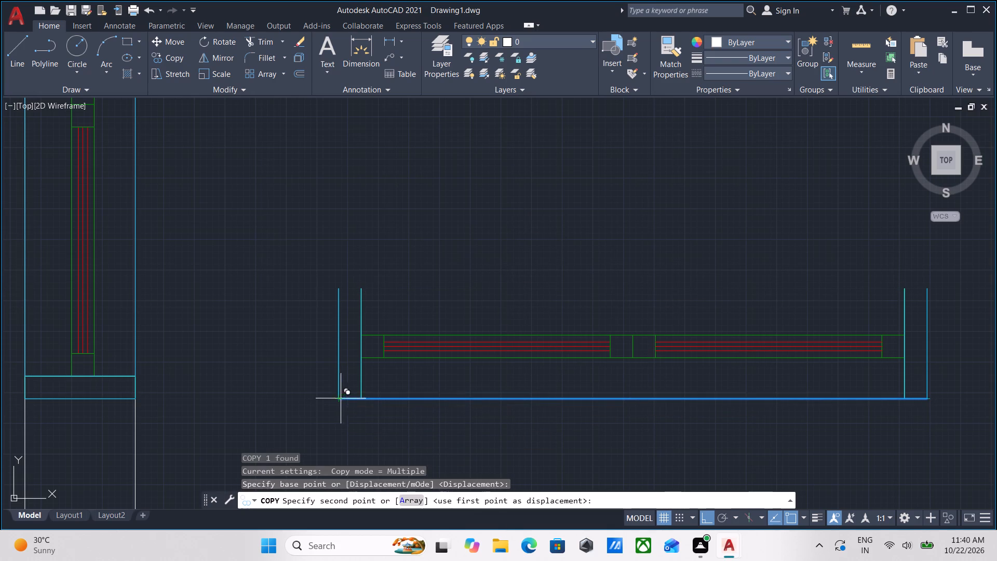
{"action": "left_click", "coordinate": [339, 289]}
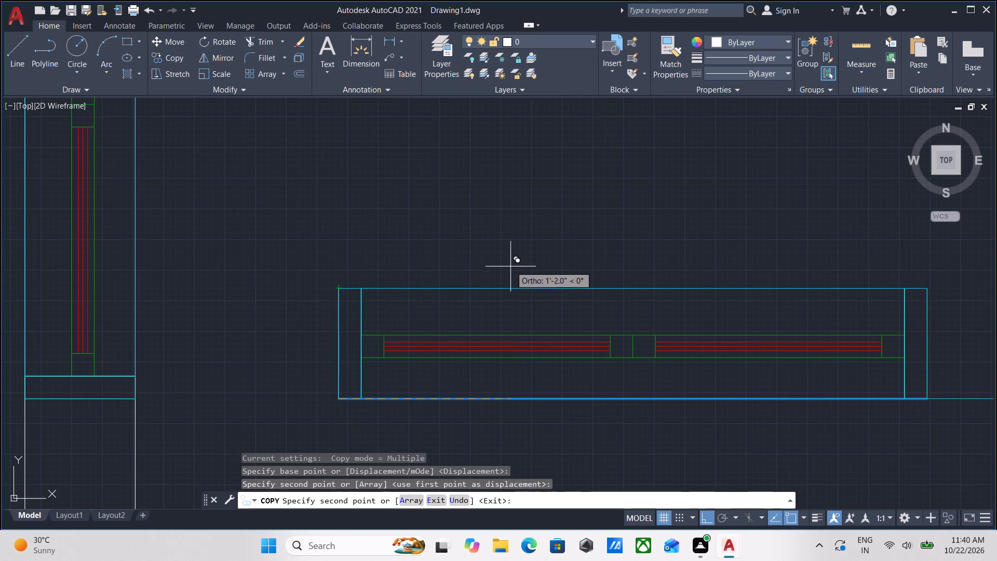
{"action": "key", "text": "Escape"}
Group all the lines of the closed horizontal window into one object.
{"action": "scroll", "coordinate": [597, 395], "scroll_direction": "down", "scroll_amount": 2}
{"action": "left_click_drag", "start_coordinate": [787, 450], "coordinate": [778, 440]}
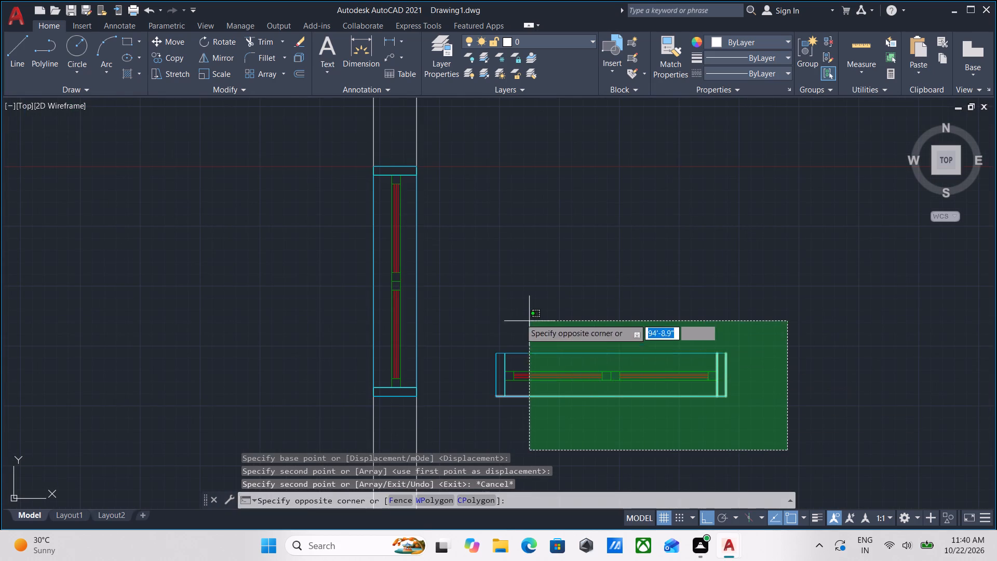
{"action": "left_click", "coordinate": [447, 302]}
{"action": "key", "text": "g"}
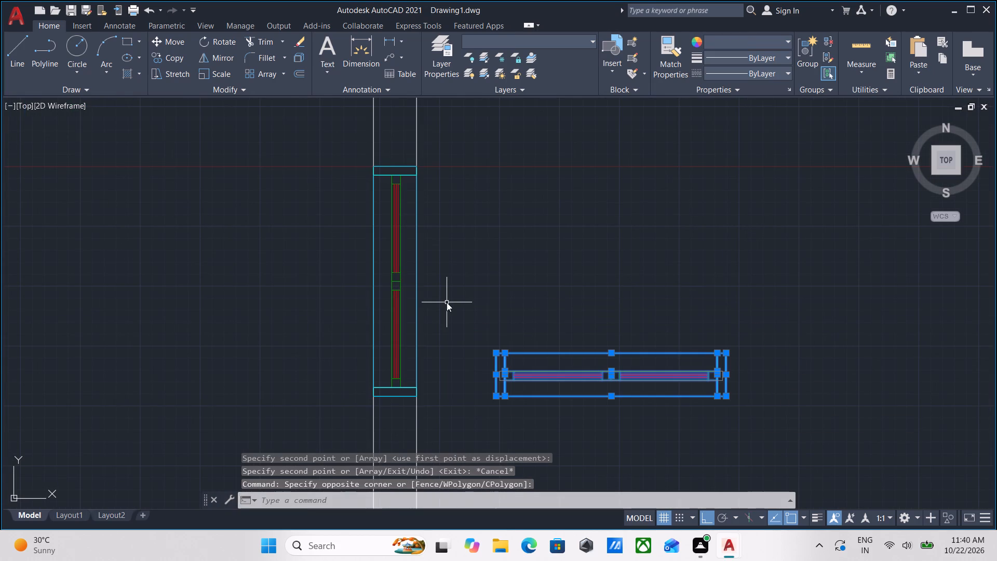
{"action": "key", "text": "Return"}
Copy the grouped horizontal window by its bottom midpoint into the top wall, centred on the inner wall line of each upper room.
{"action": "left_click_drag", "start_coordinate": [623, 459], "coordinate": [620, 443]}
{"action": "left_click", "coordinate": [556, 322]}
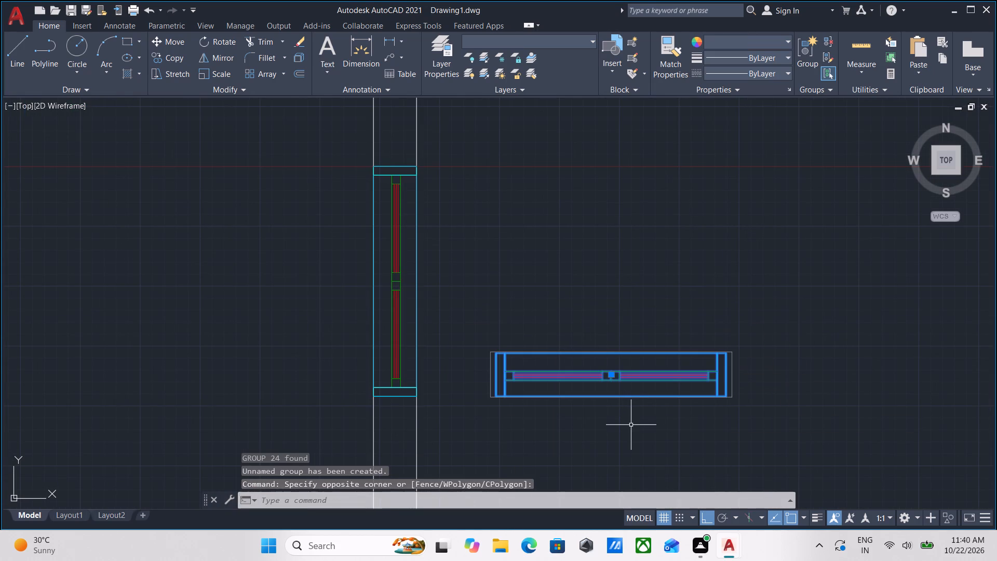
{"action": "key", "text": "c"}
{"action": "key", "text": "o"}
{"action": "key", "text": "Return"}
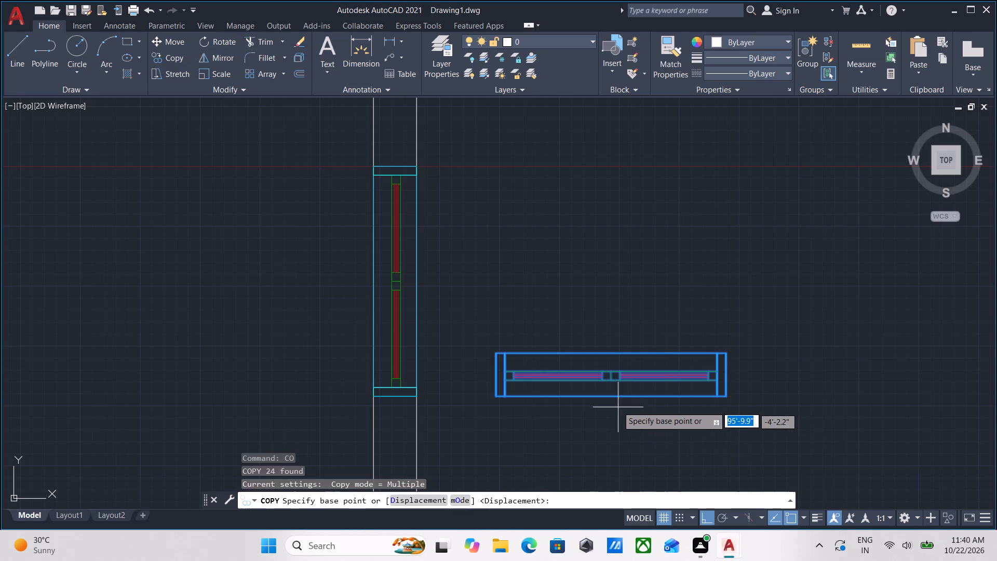
{"action": "left_click", "coordinate": [609, 395]}
{"action": "key", "text": "F8"}
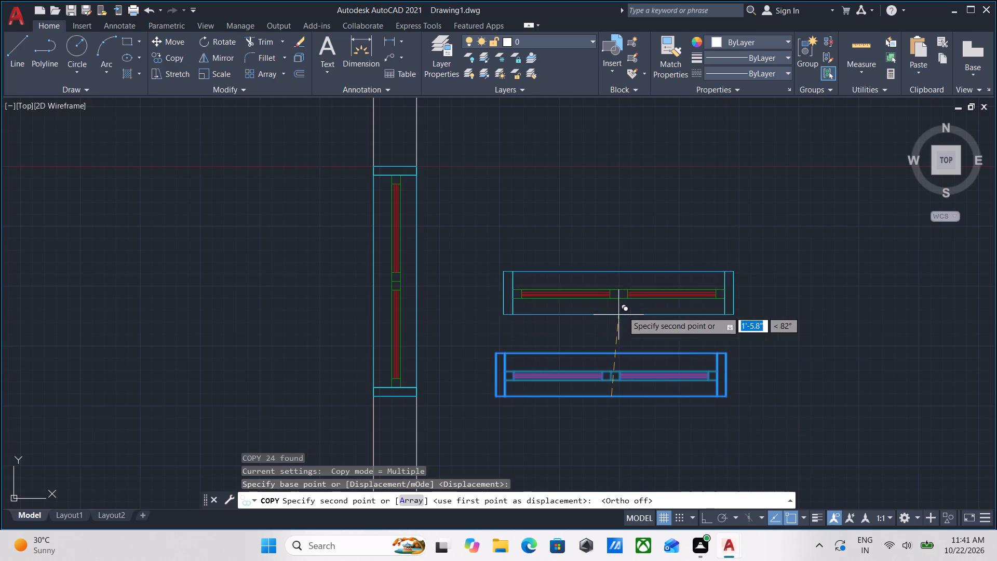
{"action": "middle_click_drag", "start_coordinate": [629, 303], "coordinate": [547, 434]}
{"action": "scroll", "coordinate": [556, 416], "scroll_direction": "down", "scroll_amount": 1}
{"action": "middle_click_drag", "start_coordinate": [588, 311], "coordinate": [551, 400]}
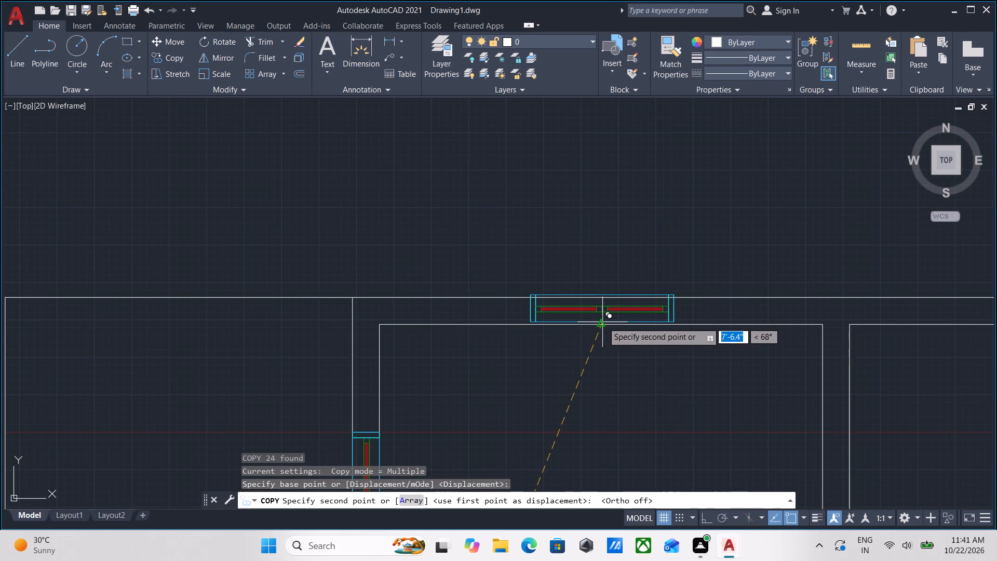
{"action": "left_click", "coordinate": [599, 322]}
{"action": "scroll", "coordinate": [672, 385], "scroll_direction": "down", "scroll_amount": 1}
{"action": "middle_click_drag", "start_coordinate": [669, 387], "coordinate": [443, 356]}
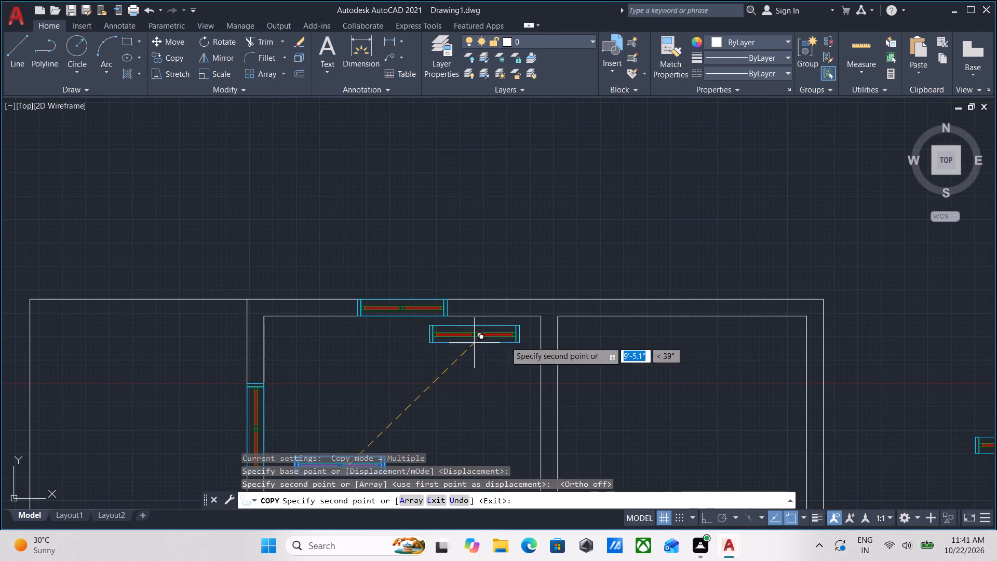
{"action": "left_click", "coordinate": [685, 315]}
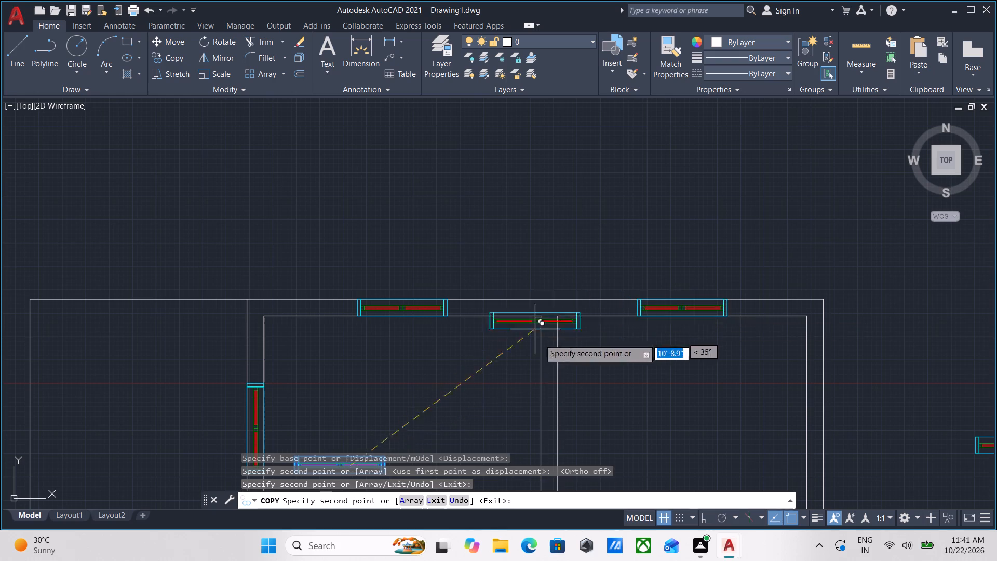
{"action": "scroll", "coordinate": [586, 428], "scroll_direction": "down", "scroll_amount": 1}
{"action": "middle_click_drag", "start_coordinate": [586, 428], "coordinate": [568, 349]}
{"action": "scroll", "coordinate": [631, 300], "scroll_direction": "up", "scroll_amount": 3}
{"action": "scroll", "coordinate": [655, 296], "scroll_direction": "down", "scroll_amount": 2}
{"action": "middle_click_drag", "start_coordinate": [648, 316], "coordinate": [649, 263]}
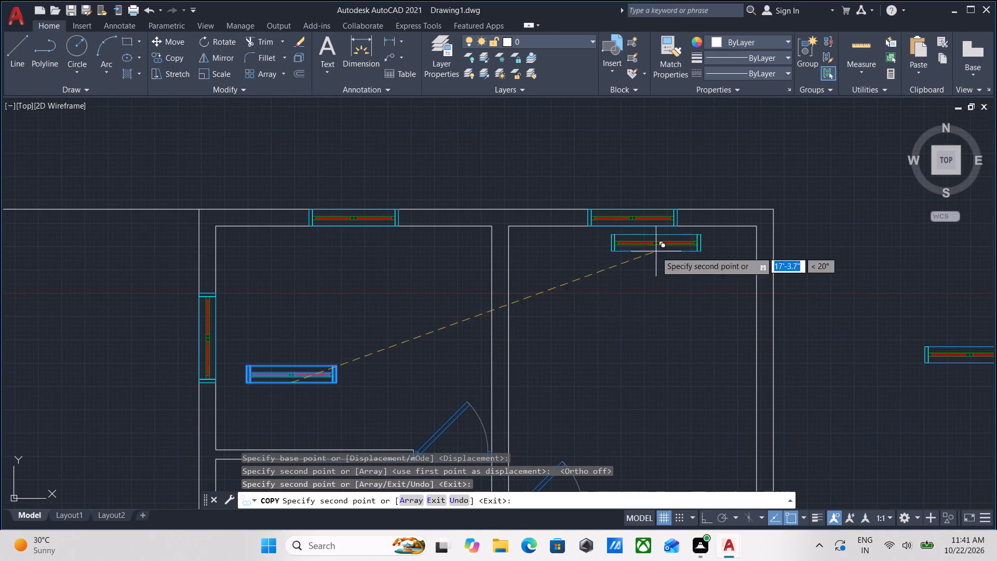
{"action": "middle_click_drag", "start_coordinate": [600, 364], "coordinate": [644, 316]}
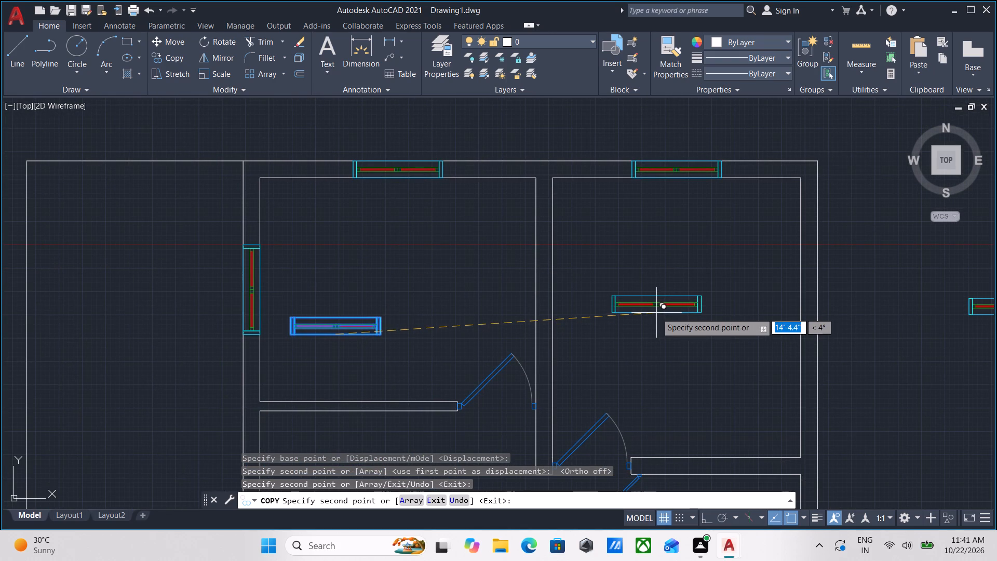
{"action": "key", "text": "Escape"}
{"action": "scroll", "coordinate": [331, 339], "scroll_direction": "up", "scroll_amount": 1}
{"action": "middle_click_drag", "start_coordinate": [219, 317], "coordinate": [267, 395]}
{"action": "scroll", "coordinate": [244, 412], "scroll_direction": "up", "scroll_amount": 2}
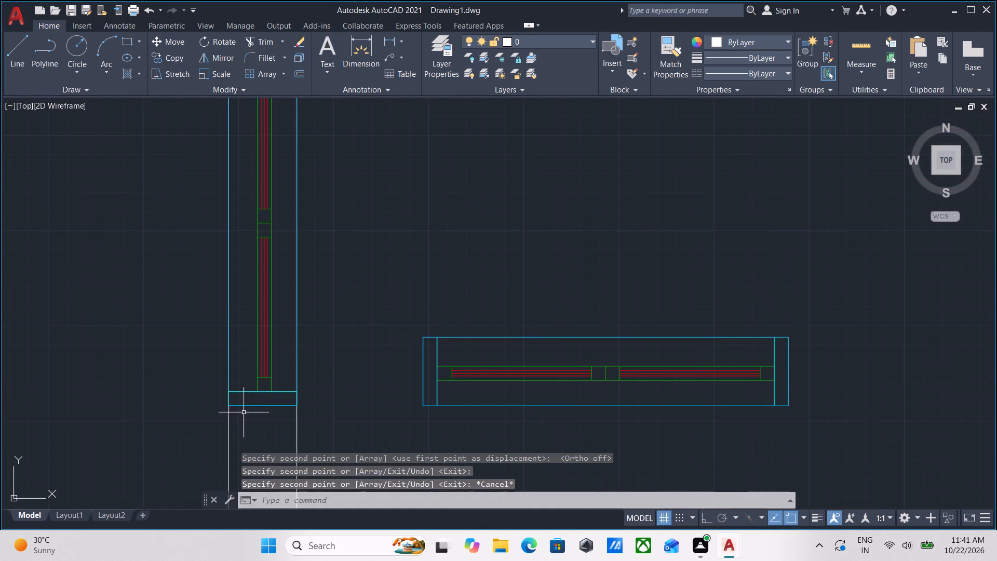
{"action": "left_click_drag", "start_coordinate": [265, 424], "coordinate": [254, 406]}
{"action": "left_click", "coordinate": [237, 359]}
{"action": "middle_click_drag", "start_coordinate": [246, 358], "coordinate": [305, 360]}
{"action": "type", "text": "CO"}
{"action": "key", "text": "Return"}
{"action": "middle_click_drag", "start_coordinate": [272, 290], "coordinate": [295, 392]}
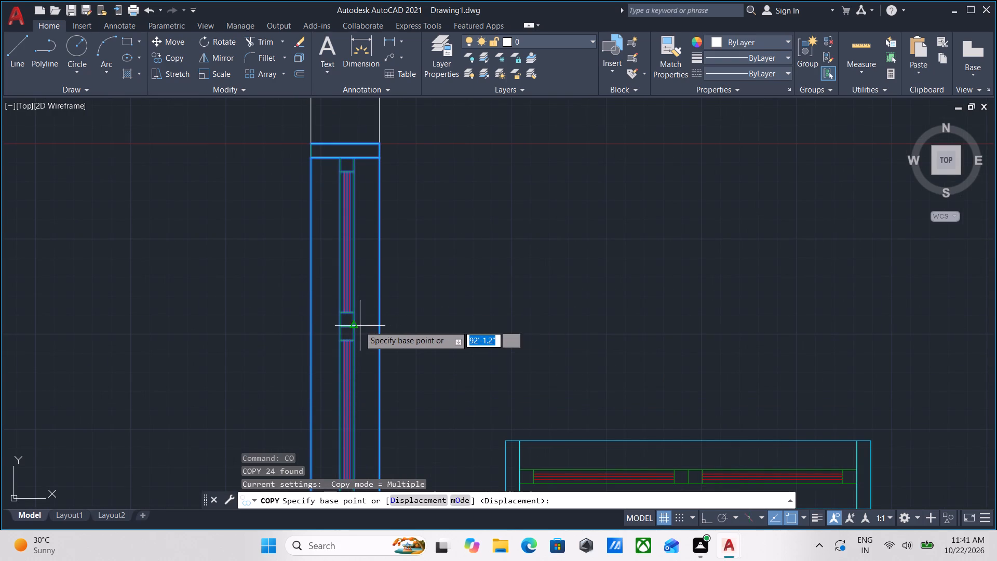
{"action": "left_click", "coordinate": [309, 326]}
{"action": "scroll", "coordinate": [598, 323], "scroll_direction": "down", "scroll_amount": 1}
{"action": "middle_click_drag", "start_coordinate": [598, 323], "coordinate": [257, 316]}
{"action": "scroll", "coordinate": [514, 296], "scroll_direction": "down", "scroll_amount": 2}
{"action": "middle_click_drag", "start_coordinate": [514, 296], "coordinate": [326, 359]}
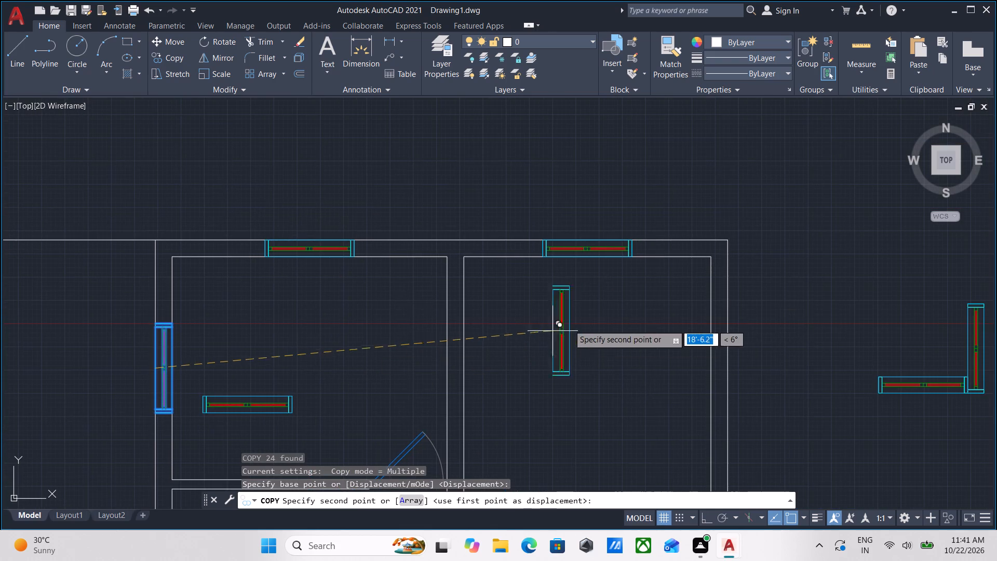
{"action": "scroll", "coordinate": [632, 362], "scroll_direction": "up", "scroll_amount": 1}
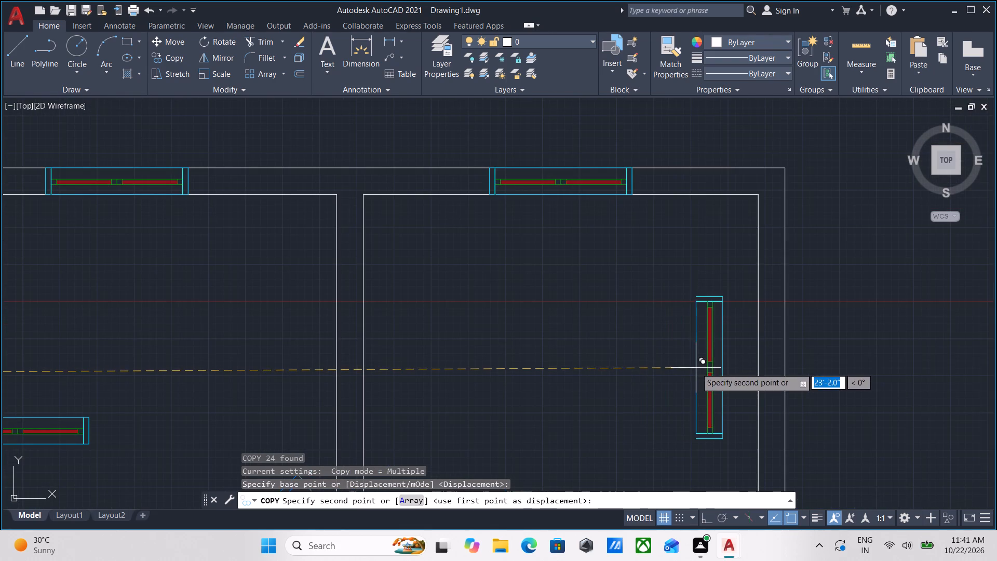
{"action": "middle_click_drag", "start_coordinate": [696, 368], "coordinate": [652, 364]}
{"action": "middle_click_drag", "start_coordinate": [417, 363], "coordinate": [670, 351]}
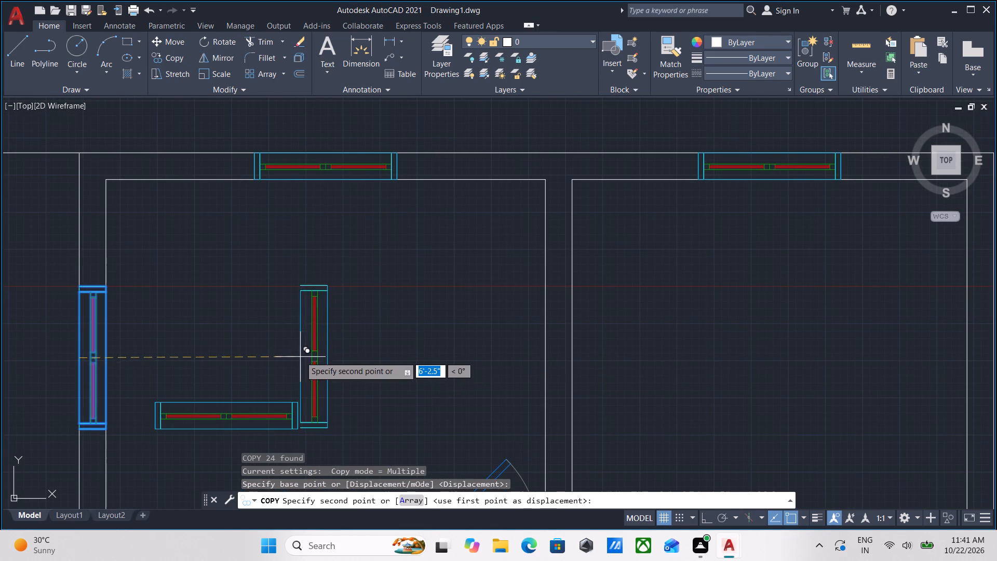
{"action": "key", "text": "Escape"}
Rotate the loose horizontal window inside the upper-left room 270° about its lower-right corner so it stands vertical.
{"action": "middle_click_drag", "start_coordinate": [283, 379], "coordinate": [400, 311]}
{"action": "left_click_drag", "start_coordinate": [451, 381], "coordinate": [440, 368]}
{"action": "left_click", "coordinate": [374, 306]}
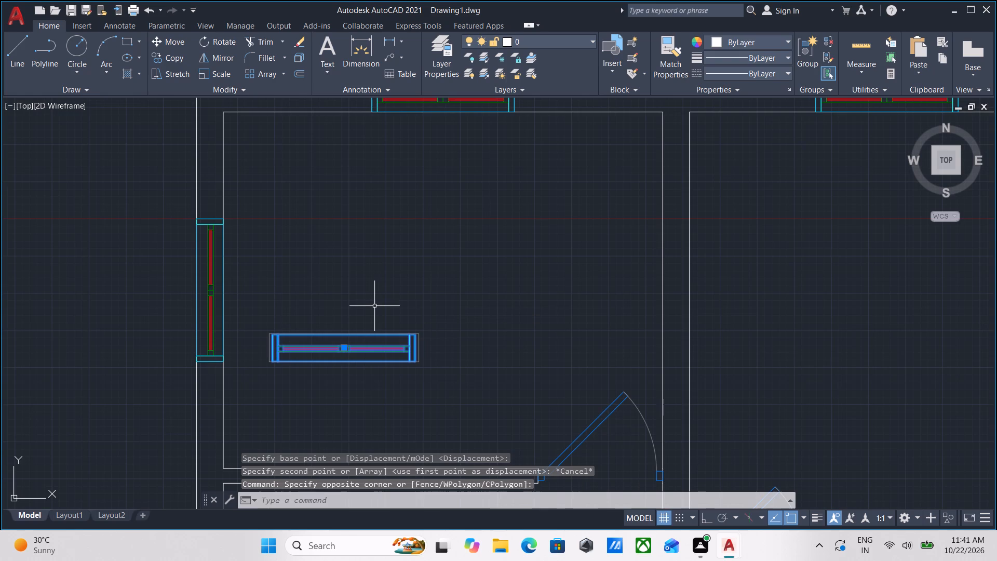
{"action": "type", "text": "RO"}
{"action": "key", "text": "Return"}
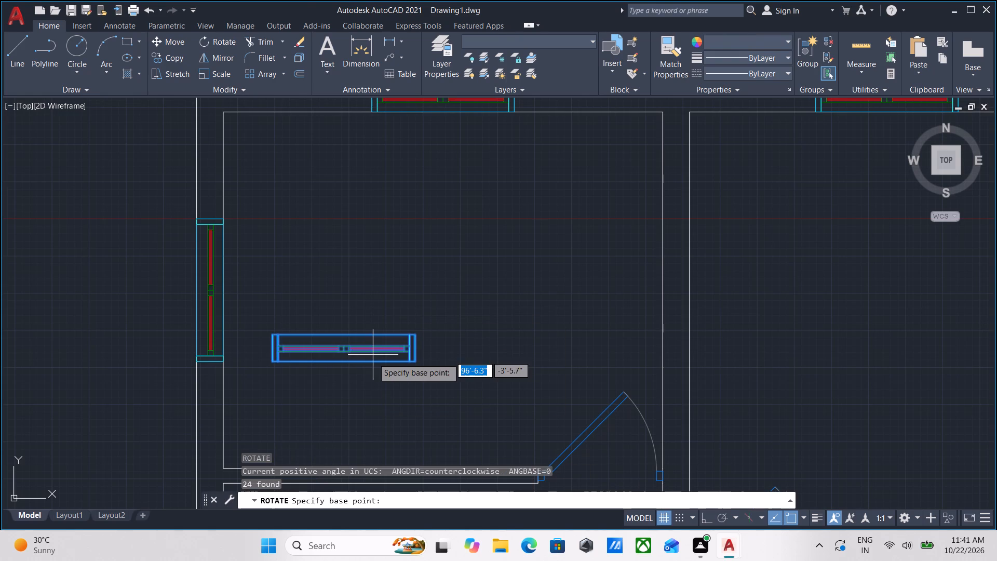
{"action": "left_click", "coordinate": [415, 363]}
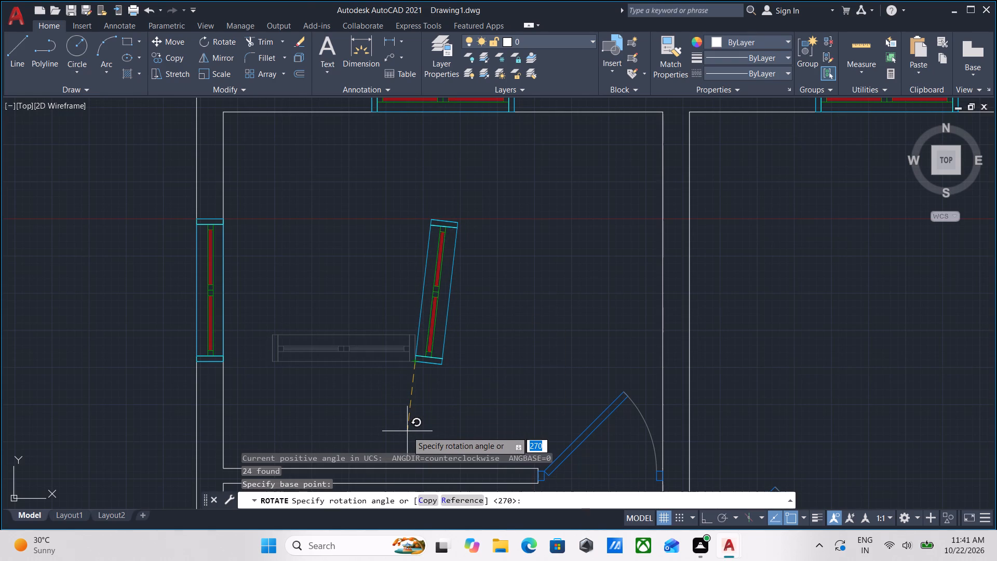
{"action": "key", "text": "F8"}
{"action": "left_click", "coordinate": [397, 423]}
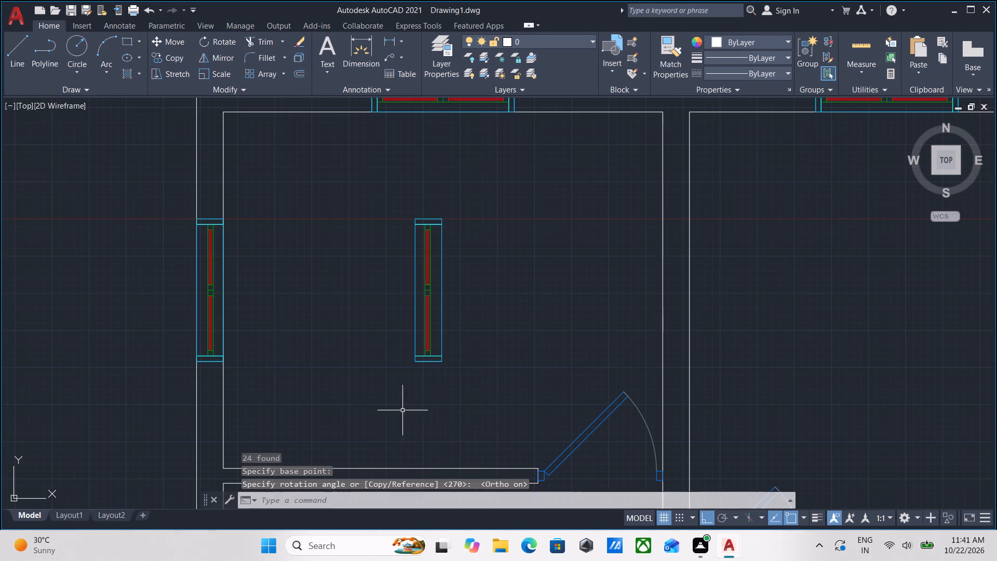
Move the rotated window by its left-edge midpoint to the midpoint of the upper-right room's east inner wall line.
{"action": "left_click_drag", "start_coordinate": [464, 375], "coordinate": [435, 351]}
{"action": "left_click", "coordinate": [382, 298]}
{"action": "middle_click_drag", "start_coordinate": [408, 369], "coordinate": [406, 398]}
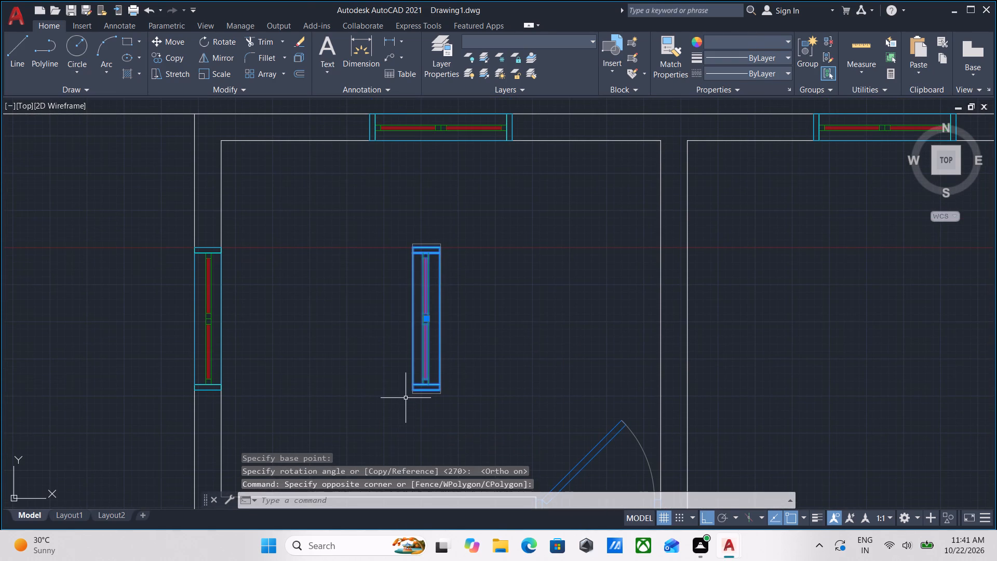
{"action": "key", "text": "m"}
{"action": "key", "text": "Return"}
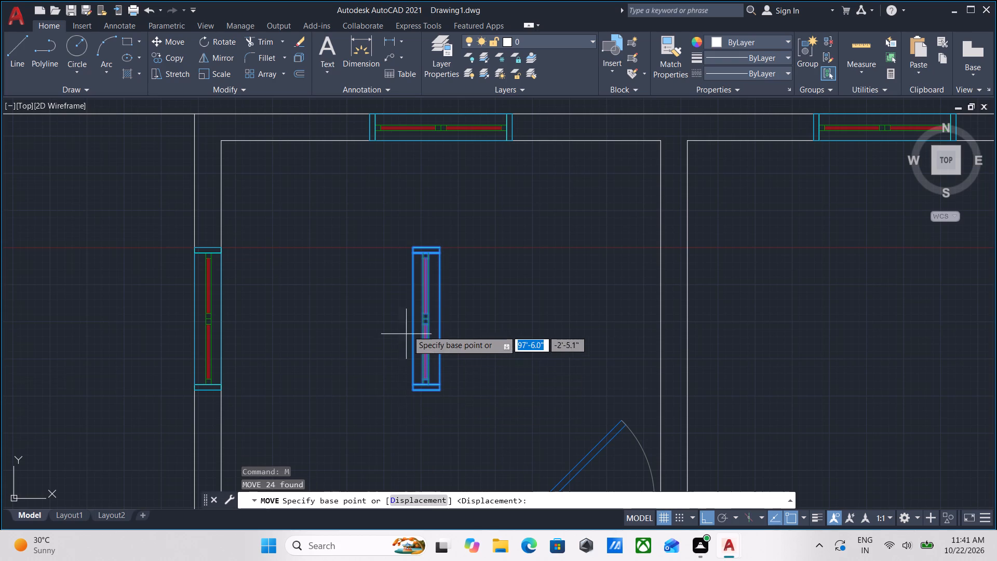
{"action": "left_click", "coordinate": [409, 317]}
{"action": "middle_click_drag", "start_coordinate": [815, 311], "coordinate": [464, 370]}
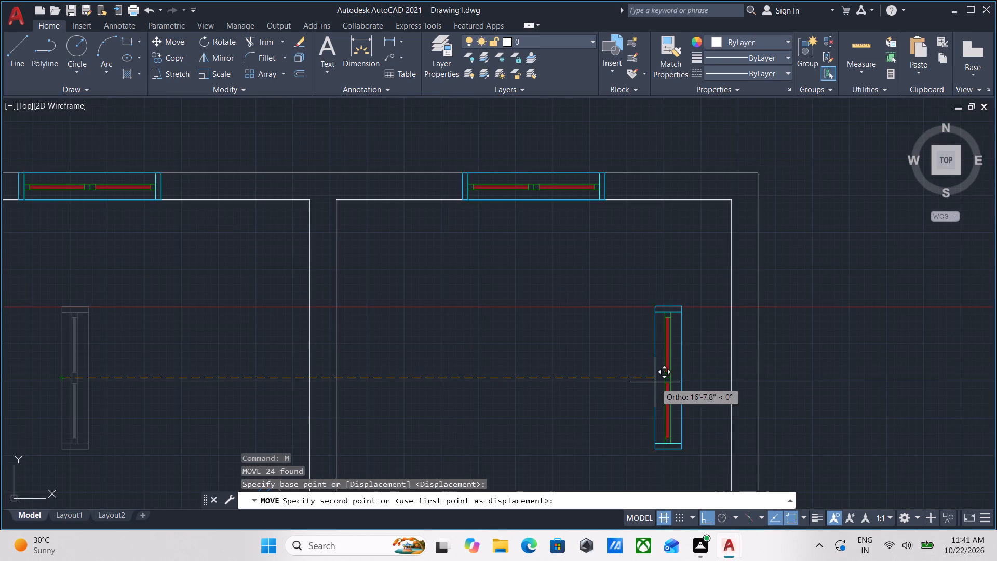
{"action": "key", "text": "F8"}
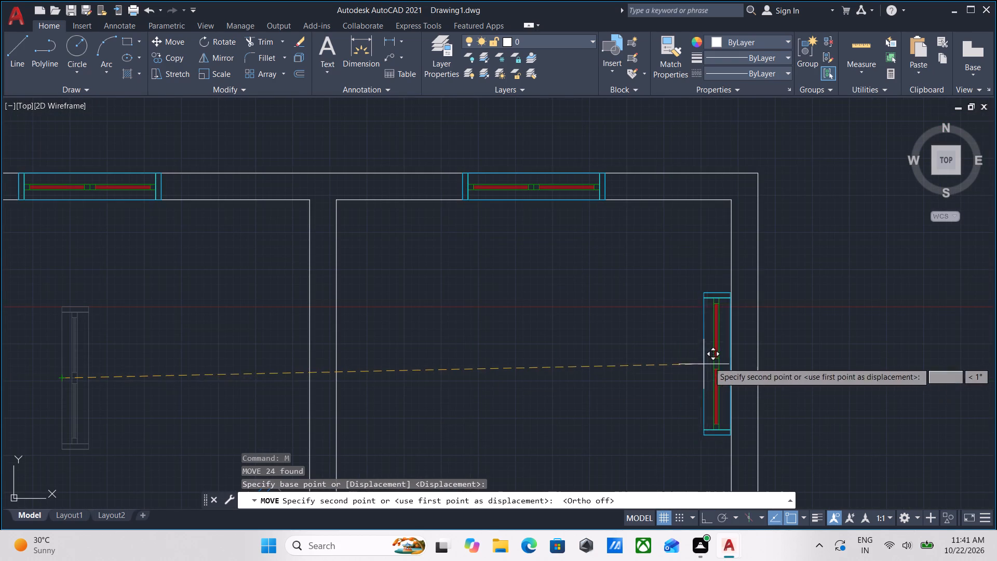
{"action": "scroll", "coordinate": [733, 404], "scroll_direction": "down", "scroll_amount": 1}
{"action": "middle_click_drag", "start_coordinate": [733, 403], "coordinate": [735, 332]}
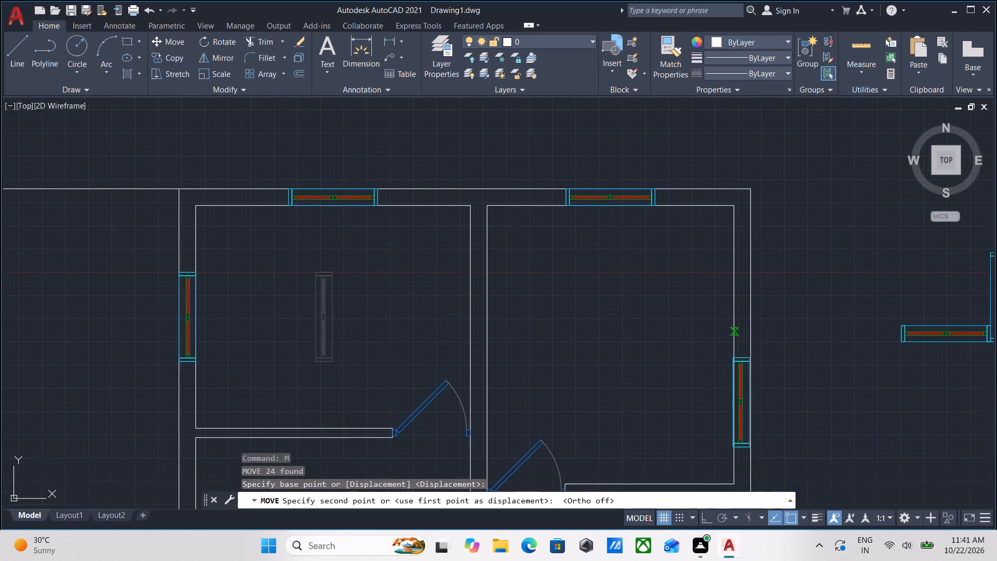
{"action": "scroll", "coordinate": [737, 346], "scroll_direction": "down", "scroll_amount": 1}
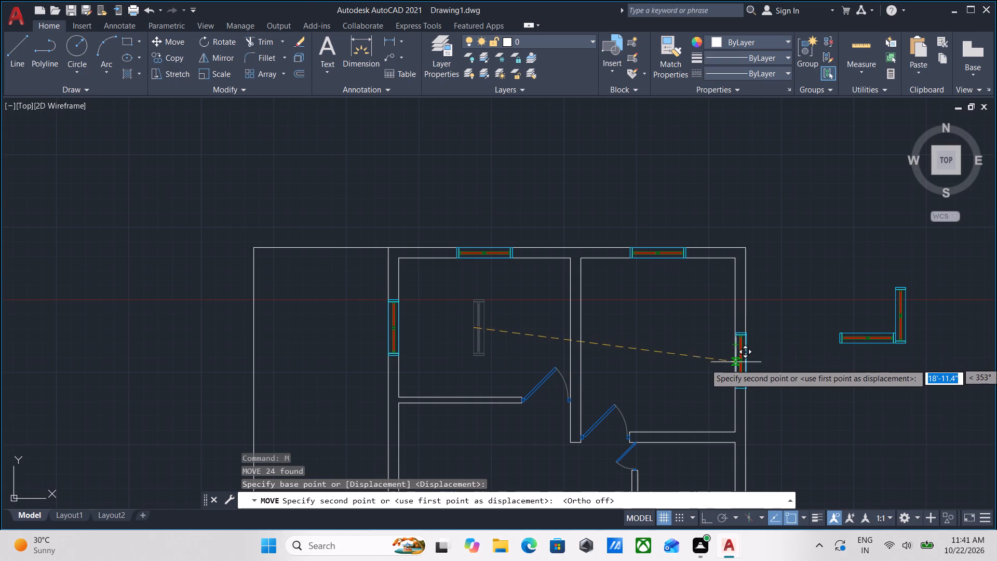
{"action": "left_click", "coordinate": [737, 343]}
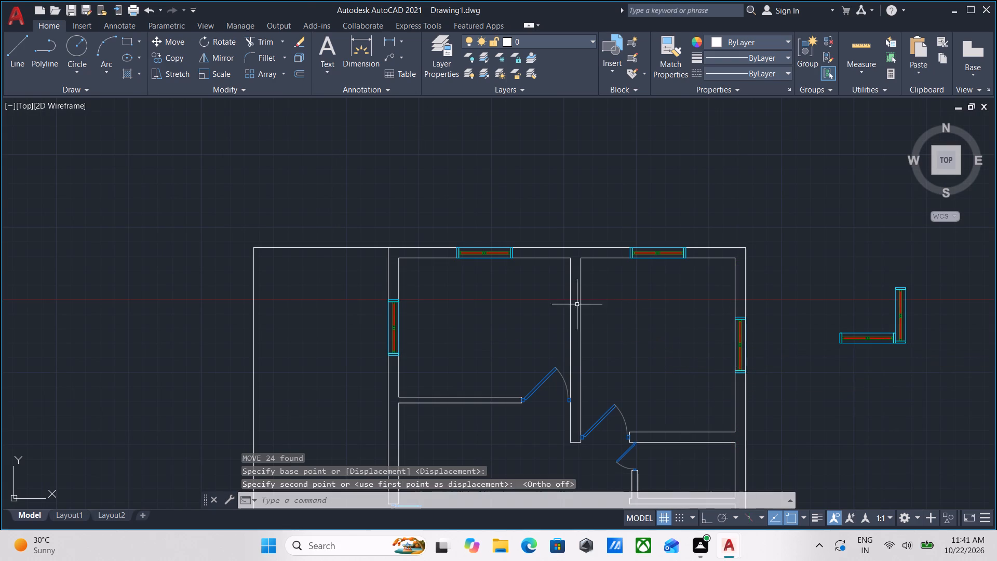
Examine the window and door placement in the upper rooms and around the hall of the floor plan.
{"action": "scroll", "coordinate": [662, 358], "scroll_direction": "down", "scroll_amount": 1}
{"action": "middle_click_drag", "start_coordinate": [662, 358], "coordinate": [682, 318]}
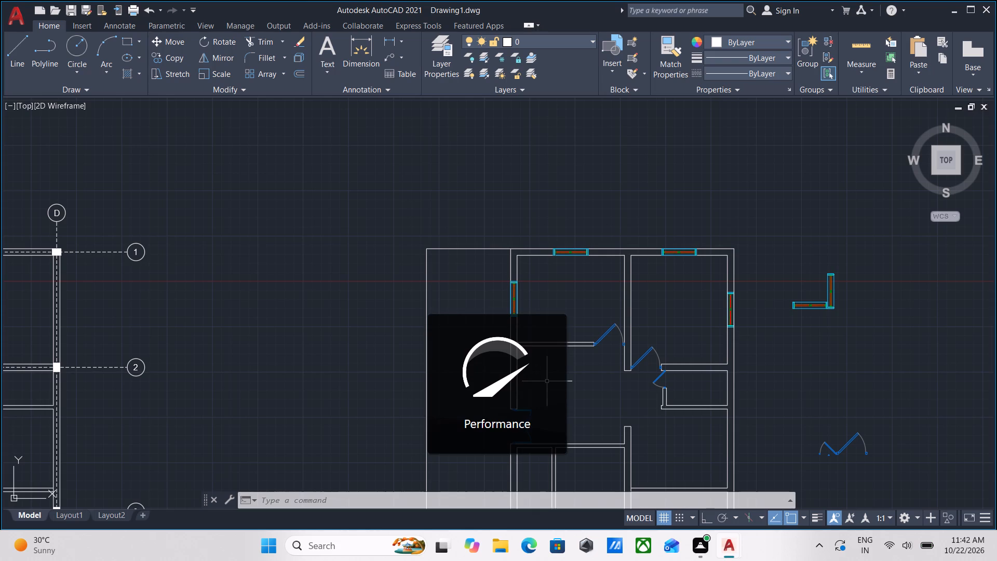
{"action": "scroll", "coordinate": [481, 466], "scroll_direction": "up", "scroll_amount": 1}
{"action": "scroll", "coordinate": [504, 456], "scroll_direction": "down", "scroll_amount": 1}
{"action": "scroll", "coordinate": [428, 353], "scroll_direction": "up", "scroll_amount": 1}
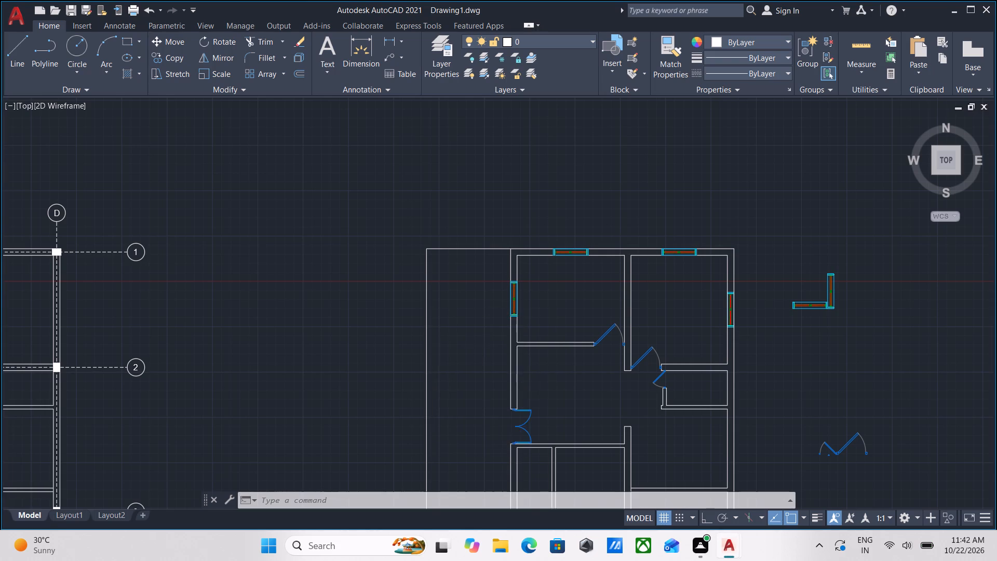
{"action": "scroll", "coordinate": [429, 402], "scroll_direction": "down", "scroll_amount": 1}
{"action": "middle_click_drag", "start_coordinate": [468, 409], "coordinate": [373, 336]}
{"action": "scroll", "coordinate": [484, 344], "scroll_direction": "up", "scroll_amount": 2}
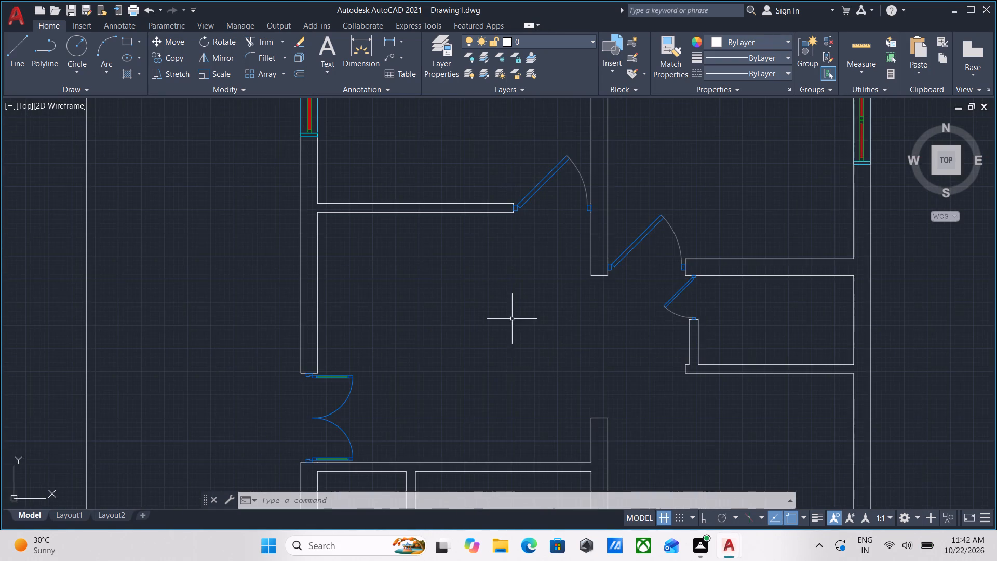
{"action": "middle_click_drag", "start_coordinate": [512, 319], "coordinate": [411, 399]}
{"action": "scroll", "coordinate": [422, 393], "scroll_direction": "down", "scroll_amount": 1}
{"action": "middle_click_drag", "start_coordinate": [316, 329], "coordinate": [317, 392]}
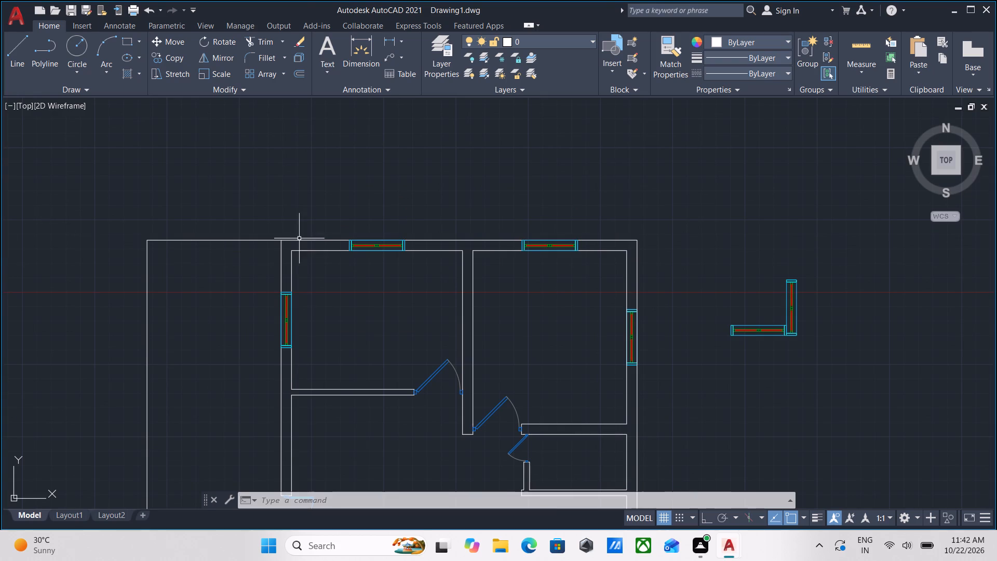
Examine the floor plan with its doors and windows and the column grid plan beside it.
{"action": "scroll", "coordinate": [322, 284], "scroll_direction": "up", "scroll_amount": 1}
{"action": "scroll", "coordinate": [322, 286], "scroll_direction": "down", "scroll_amount": 1}
{"action": "middle_click_drag", "start_coordinate": [322, 286], "coordinate": [334, 204]}
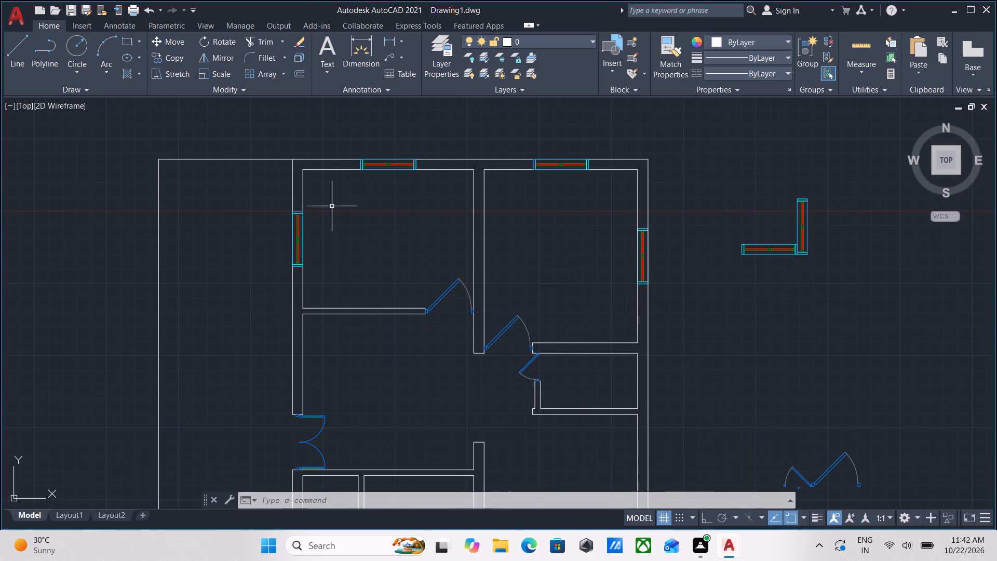
{"action": "middle_click_drag", "start_coordinate": [311, 304], "coordinate": [333, 250]}
{"action": "middle_click_drag", "start_coordinate": [309, 327], "coordinate": [322, 313]}
{"action": "scroll", "coordinate": [322, 313], "scroll_direction": "down", "scroll_amount": 2}
{"action": "middle_click_drag", "start_coordinate": [322, 313], "coordinate": [453, 315]}
{"action": "middle_click_drag", "start_coordinate": [346, 299], "coordinate": [357, 304]}
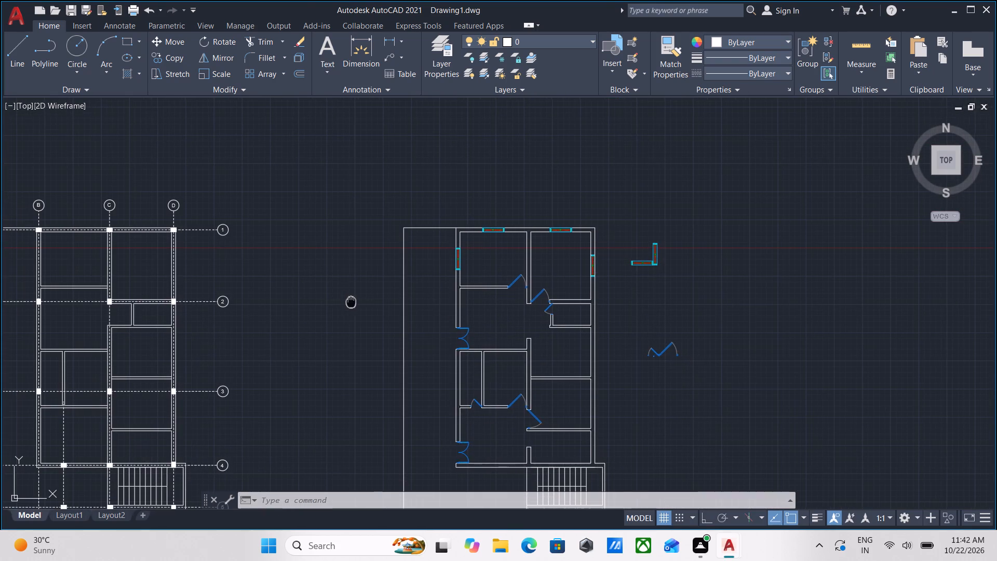
{"action": "middle_click_drag", "start_coordinate": [357, 304], "coordinate": [406, 295]}
{"action": "middle_click_drag", "start_coordinate": [400, 292], "coordinate": [442, 266]}
{"action": "middle_click_drag", "start_coordinate": [379, 274], "coordinate": [412, 242]}
{"action": "middle_click_drag", "start_coordinate": [333, 386], "coordinate": [347, 366]}
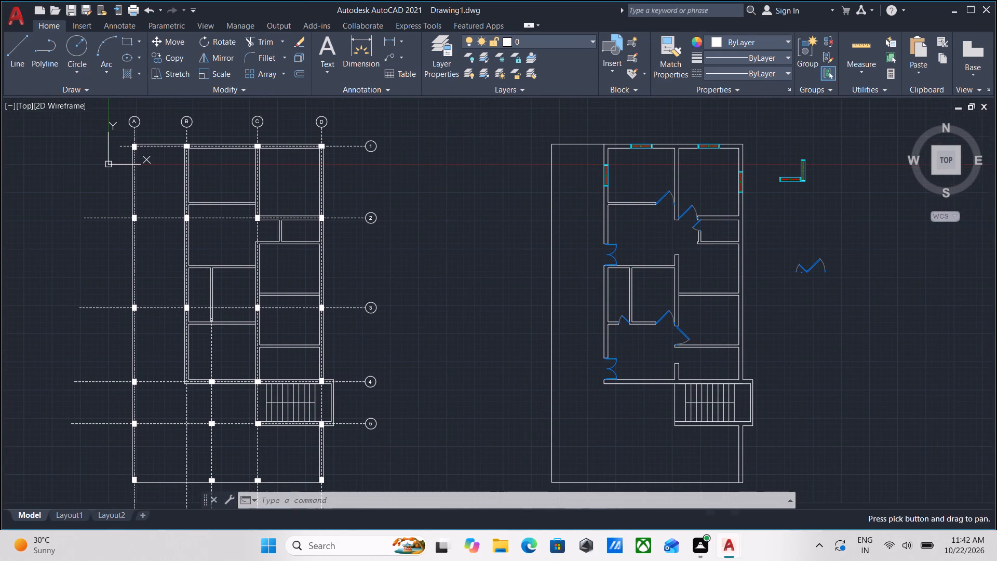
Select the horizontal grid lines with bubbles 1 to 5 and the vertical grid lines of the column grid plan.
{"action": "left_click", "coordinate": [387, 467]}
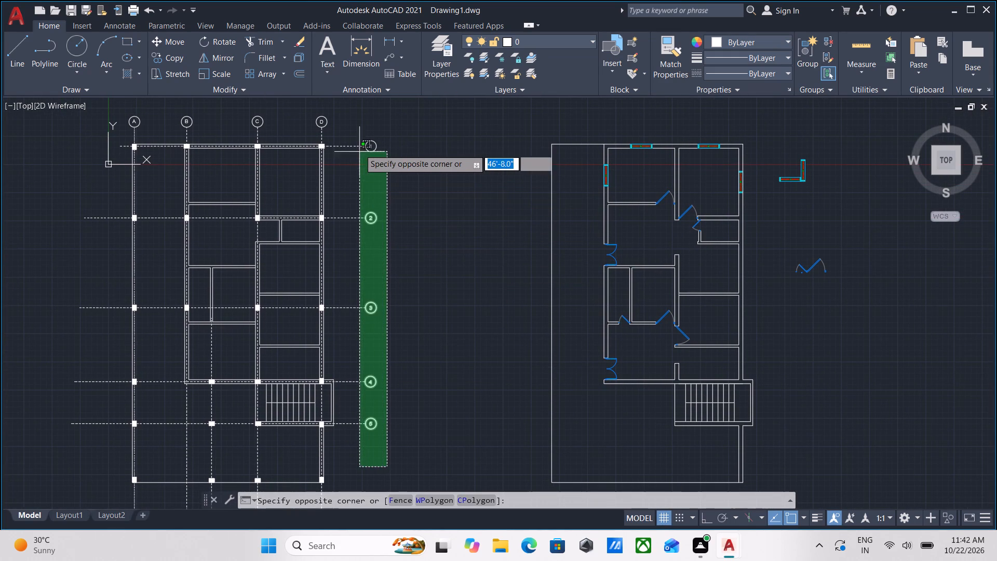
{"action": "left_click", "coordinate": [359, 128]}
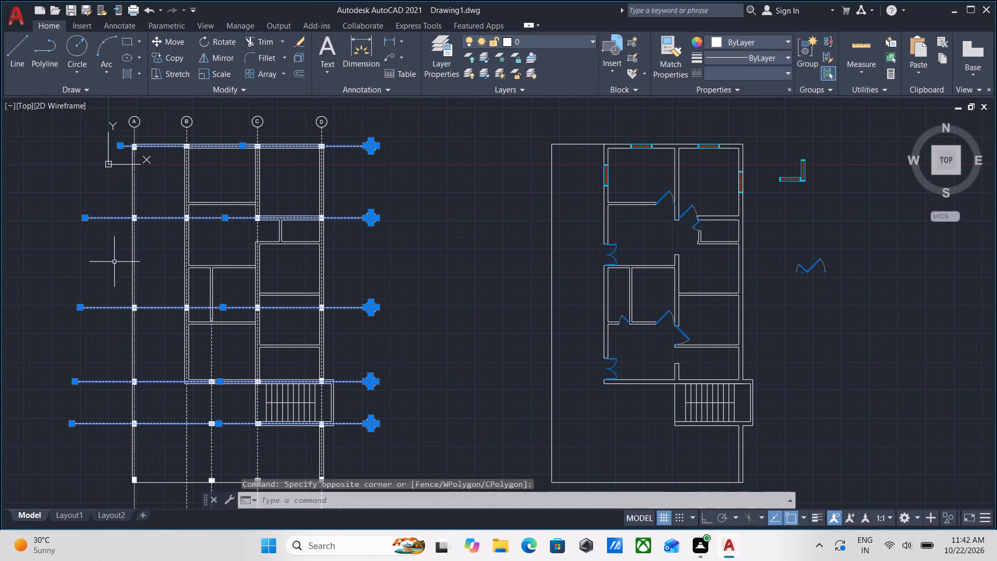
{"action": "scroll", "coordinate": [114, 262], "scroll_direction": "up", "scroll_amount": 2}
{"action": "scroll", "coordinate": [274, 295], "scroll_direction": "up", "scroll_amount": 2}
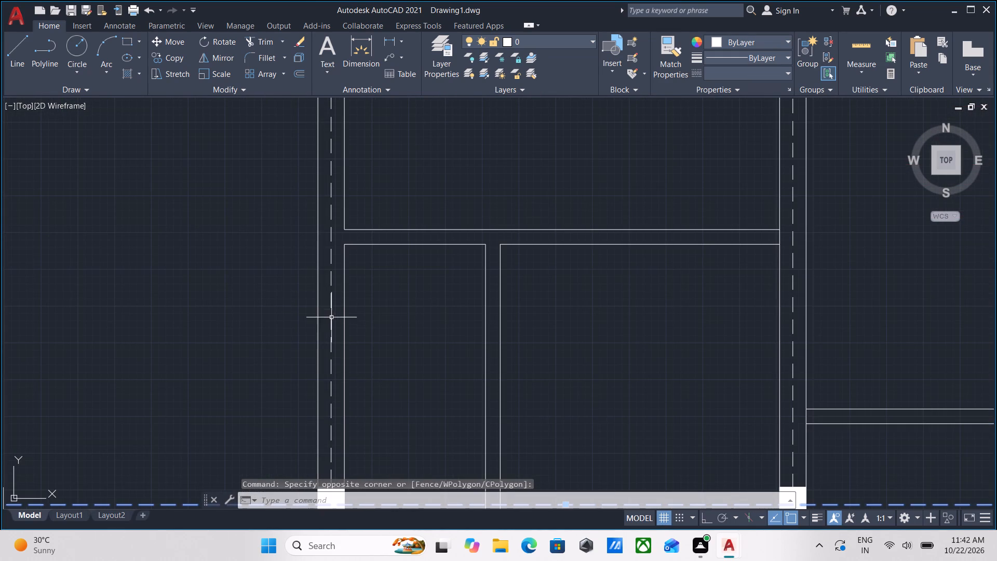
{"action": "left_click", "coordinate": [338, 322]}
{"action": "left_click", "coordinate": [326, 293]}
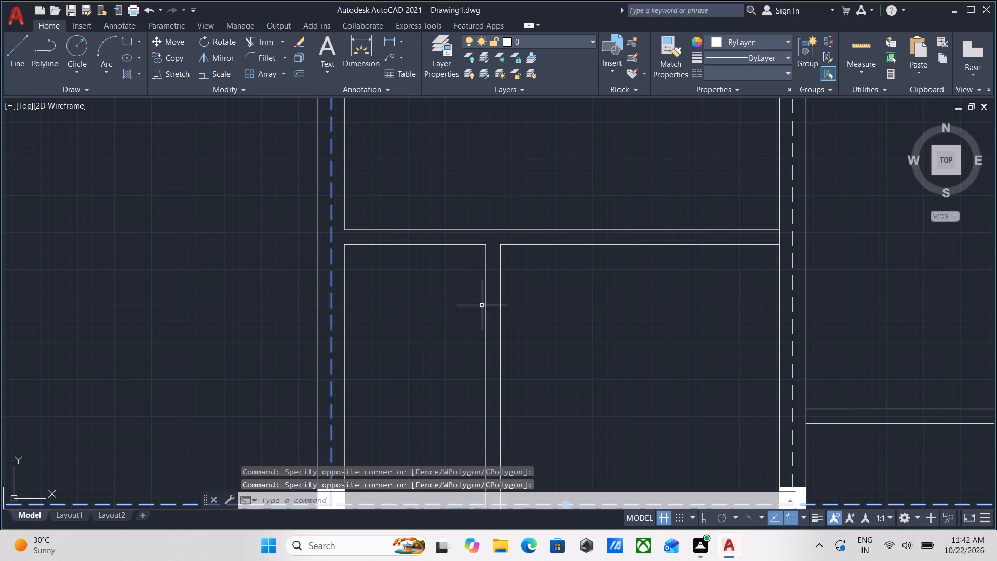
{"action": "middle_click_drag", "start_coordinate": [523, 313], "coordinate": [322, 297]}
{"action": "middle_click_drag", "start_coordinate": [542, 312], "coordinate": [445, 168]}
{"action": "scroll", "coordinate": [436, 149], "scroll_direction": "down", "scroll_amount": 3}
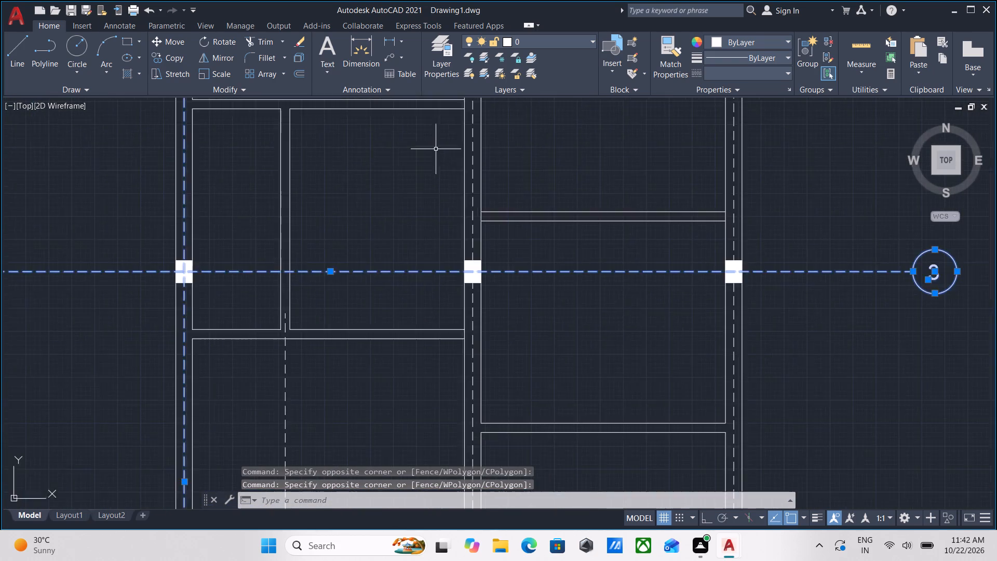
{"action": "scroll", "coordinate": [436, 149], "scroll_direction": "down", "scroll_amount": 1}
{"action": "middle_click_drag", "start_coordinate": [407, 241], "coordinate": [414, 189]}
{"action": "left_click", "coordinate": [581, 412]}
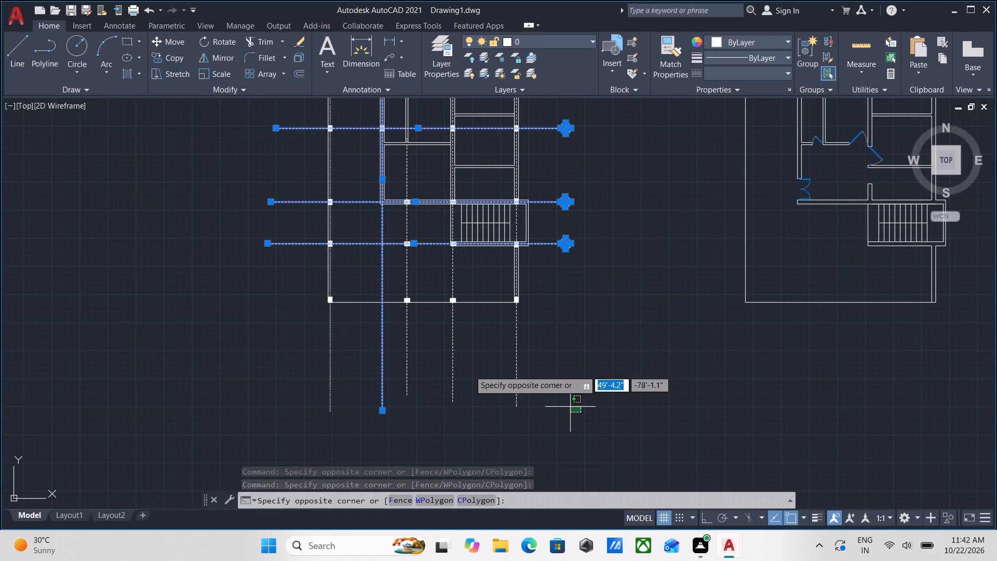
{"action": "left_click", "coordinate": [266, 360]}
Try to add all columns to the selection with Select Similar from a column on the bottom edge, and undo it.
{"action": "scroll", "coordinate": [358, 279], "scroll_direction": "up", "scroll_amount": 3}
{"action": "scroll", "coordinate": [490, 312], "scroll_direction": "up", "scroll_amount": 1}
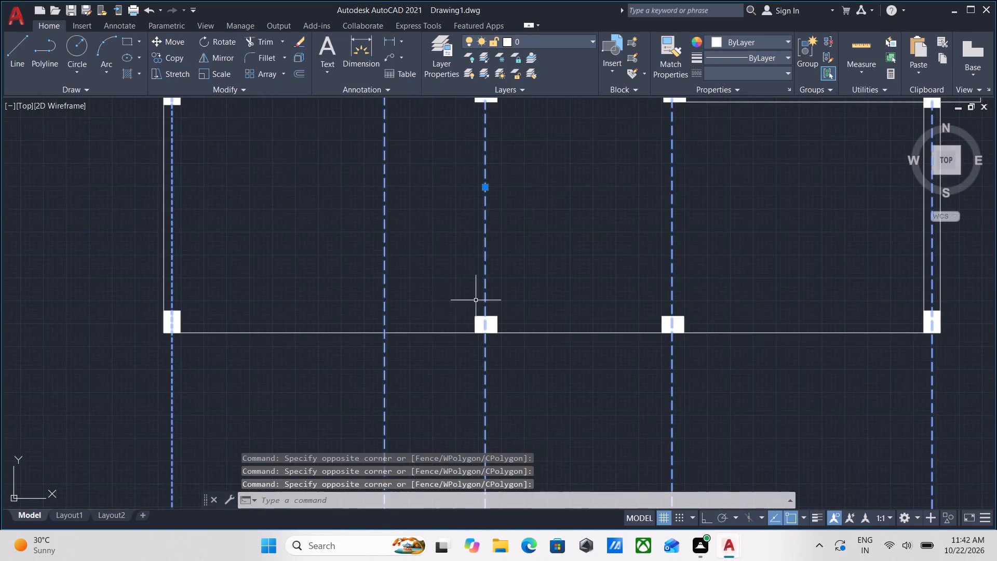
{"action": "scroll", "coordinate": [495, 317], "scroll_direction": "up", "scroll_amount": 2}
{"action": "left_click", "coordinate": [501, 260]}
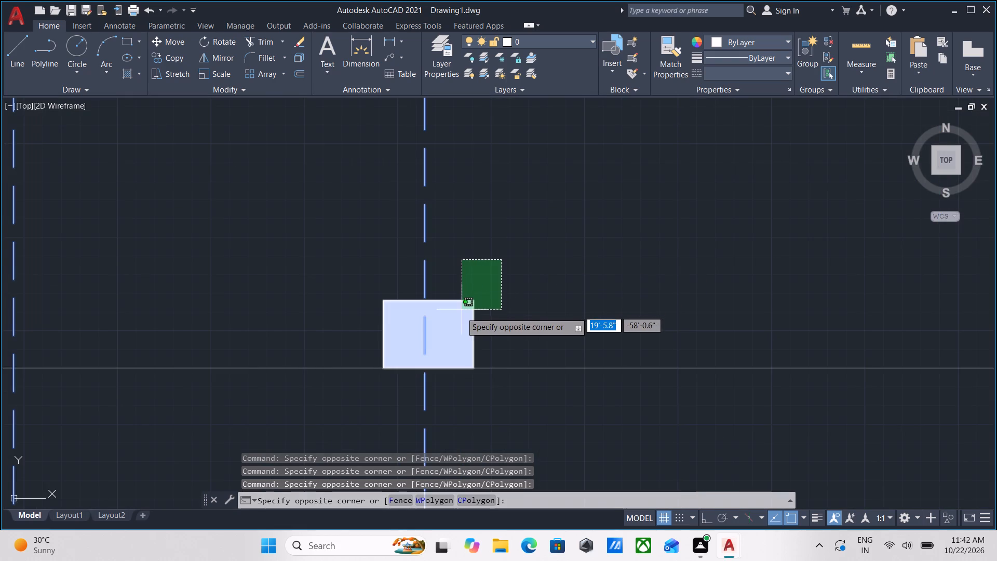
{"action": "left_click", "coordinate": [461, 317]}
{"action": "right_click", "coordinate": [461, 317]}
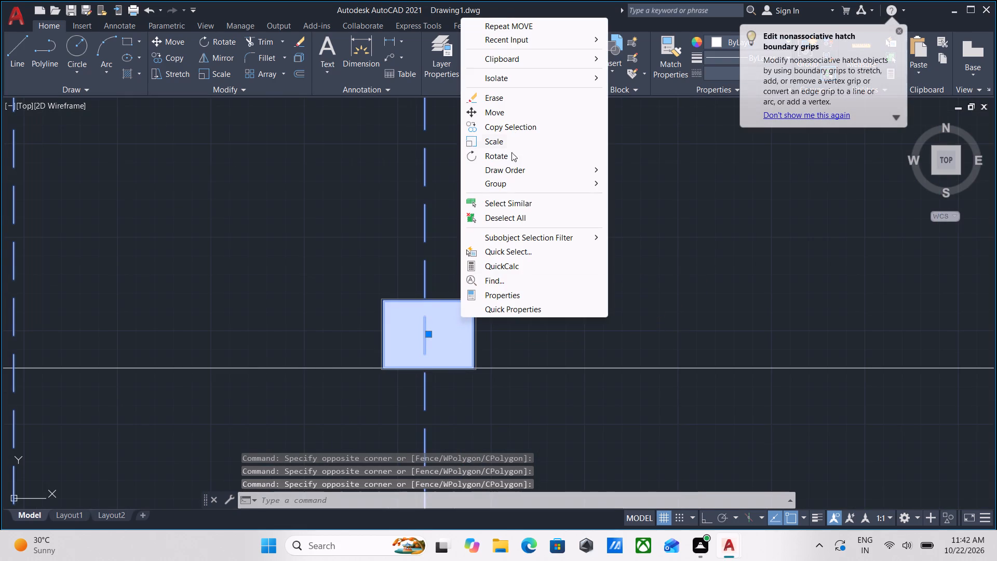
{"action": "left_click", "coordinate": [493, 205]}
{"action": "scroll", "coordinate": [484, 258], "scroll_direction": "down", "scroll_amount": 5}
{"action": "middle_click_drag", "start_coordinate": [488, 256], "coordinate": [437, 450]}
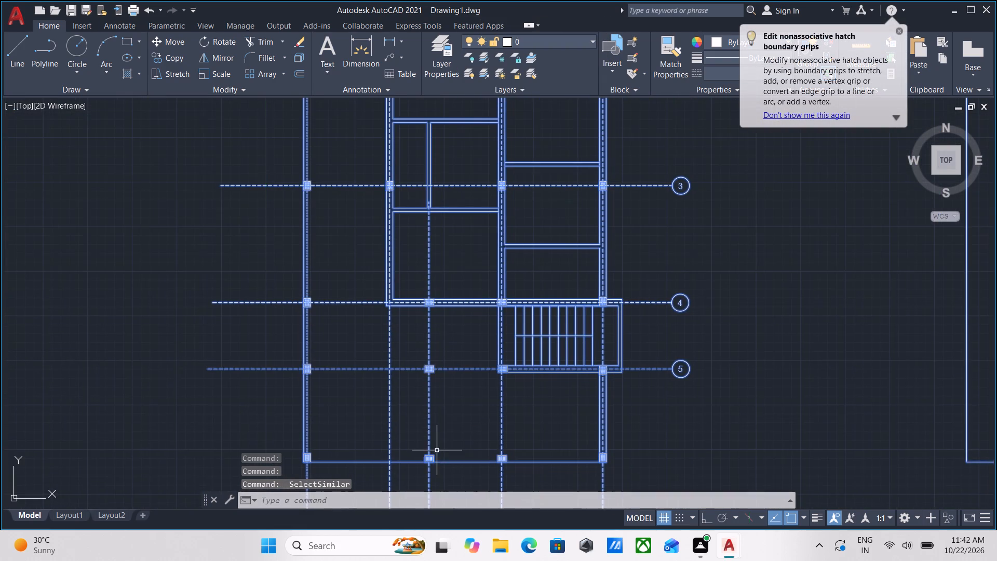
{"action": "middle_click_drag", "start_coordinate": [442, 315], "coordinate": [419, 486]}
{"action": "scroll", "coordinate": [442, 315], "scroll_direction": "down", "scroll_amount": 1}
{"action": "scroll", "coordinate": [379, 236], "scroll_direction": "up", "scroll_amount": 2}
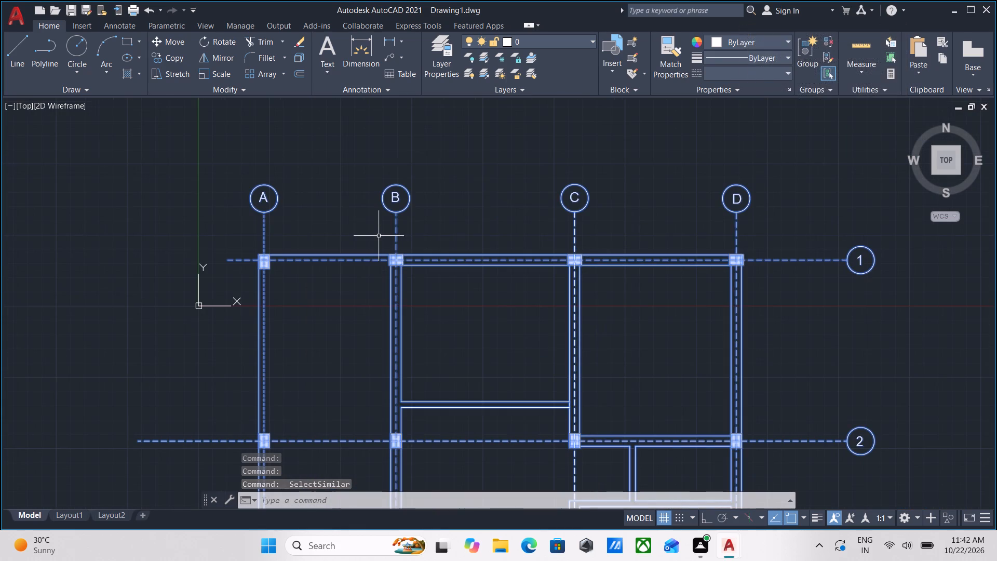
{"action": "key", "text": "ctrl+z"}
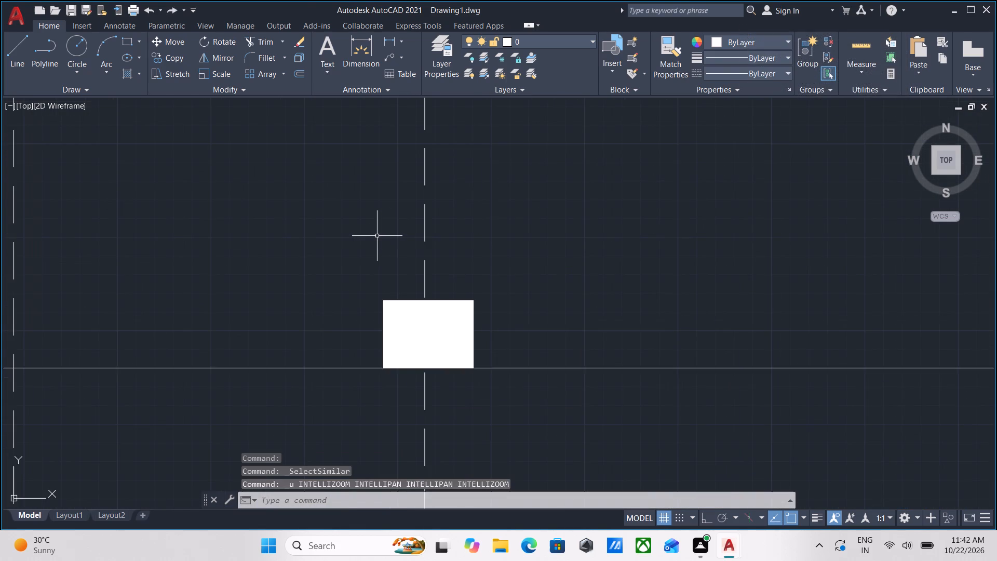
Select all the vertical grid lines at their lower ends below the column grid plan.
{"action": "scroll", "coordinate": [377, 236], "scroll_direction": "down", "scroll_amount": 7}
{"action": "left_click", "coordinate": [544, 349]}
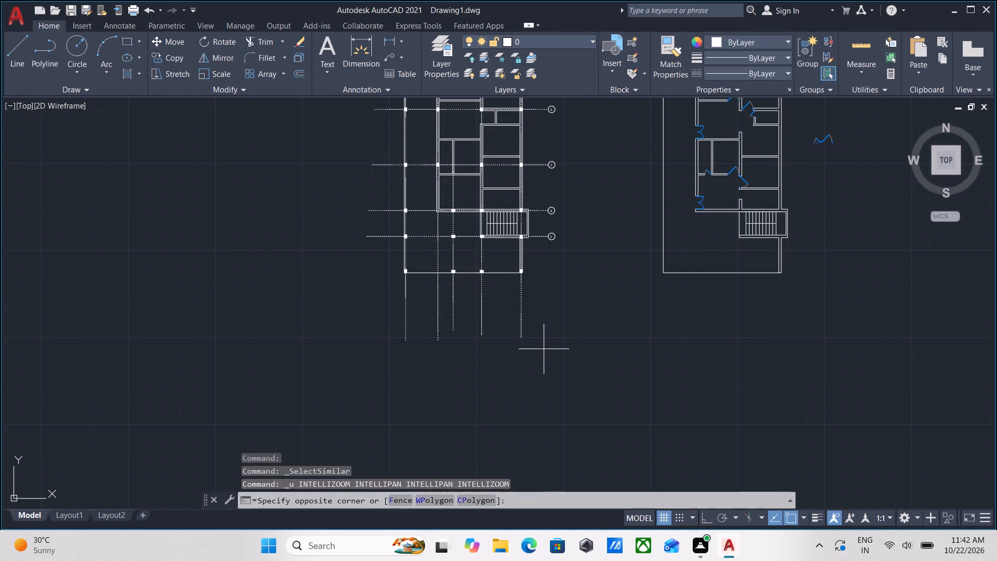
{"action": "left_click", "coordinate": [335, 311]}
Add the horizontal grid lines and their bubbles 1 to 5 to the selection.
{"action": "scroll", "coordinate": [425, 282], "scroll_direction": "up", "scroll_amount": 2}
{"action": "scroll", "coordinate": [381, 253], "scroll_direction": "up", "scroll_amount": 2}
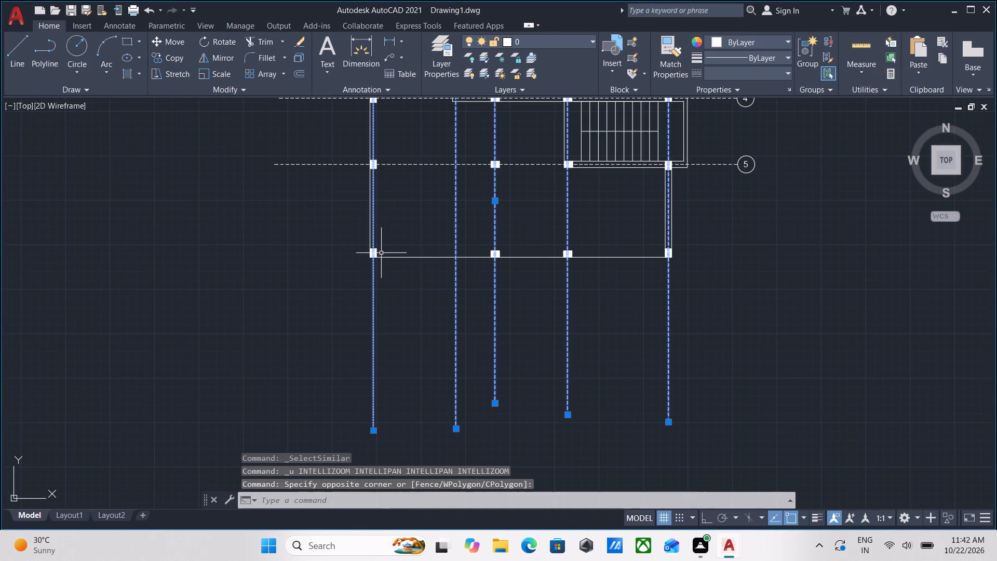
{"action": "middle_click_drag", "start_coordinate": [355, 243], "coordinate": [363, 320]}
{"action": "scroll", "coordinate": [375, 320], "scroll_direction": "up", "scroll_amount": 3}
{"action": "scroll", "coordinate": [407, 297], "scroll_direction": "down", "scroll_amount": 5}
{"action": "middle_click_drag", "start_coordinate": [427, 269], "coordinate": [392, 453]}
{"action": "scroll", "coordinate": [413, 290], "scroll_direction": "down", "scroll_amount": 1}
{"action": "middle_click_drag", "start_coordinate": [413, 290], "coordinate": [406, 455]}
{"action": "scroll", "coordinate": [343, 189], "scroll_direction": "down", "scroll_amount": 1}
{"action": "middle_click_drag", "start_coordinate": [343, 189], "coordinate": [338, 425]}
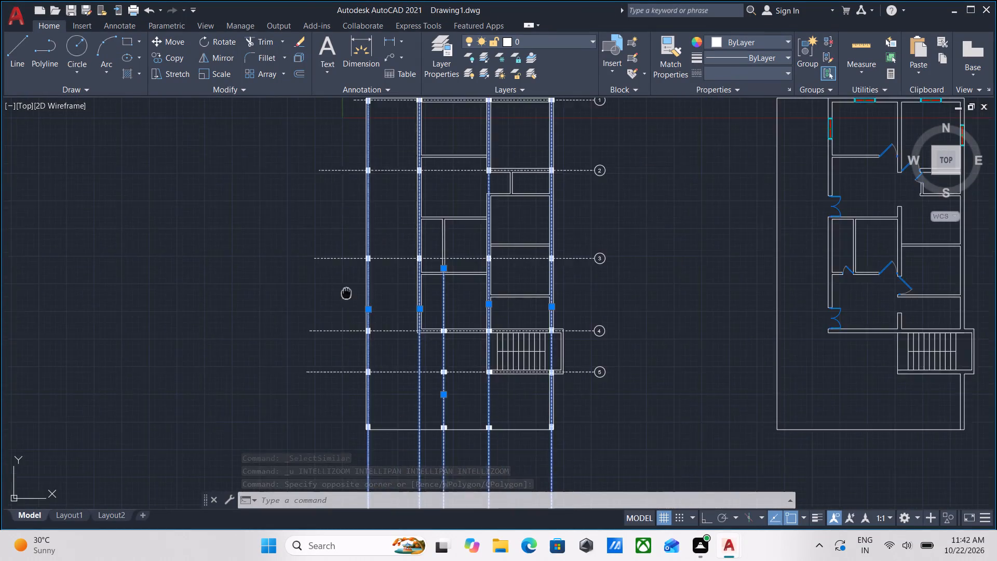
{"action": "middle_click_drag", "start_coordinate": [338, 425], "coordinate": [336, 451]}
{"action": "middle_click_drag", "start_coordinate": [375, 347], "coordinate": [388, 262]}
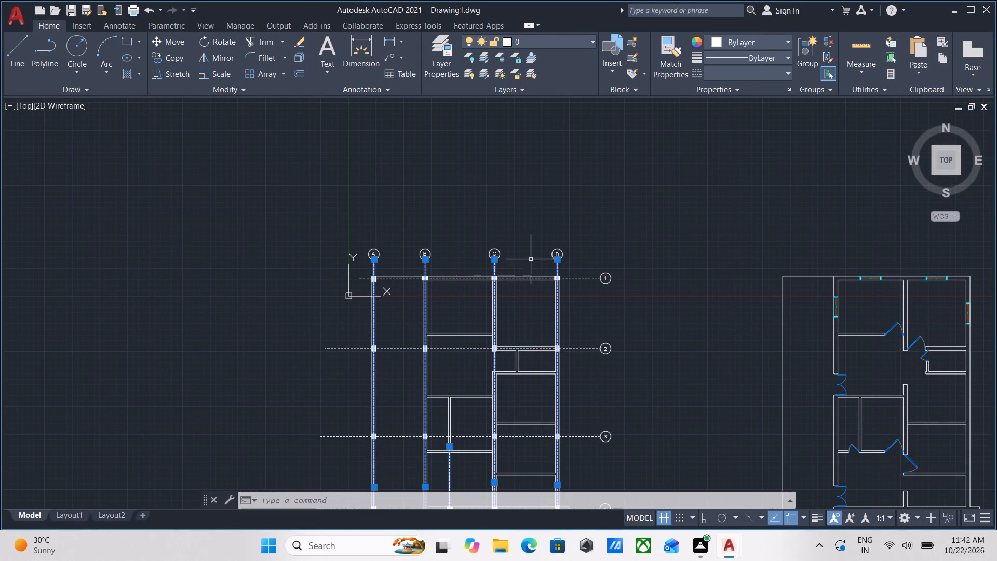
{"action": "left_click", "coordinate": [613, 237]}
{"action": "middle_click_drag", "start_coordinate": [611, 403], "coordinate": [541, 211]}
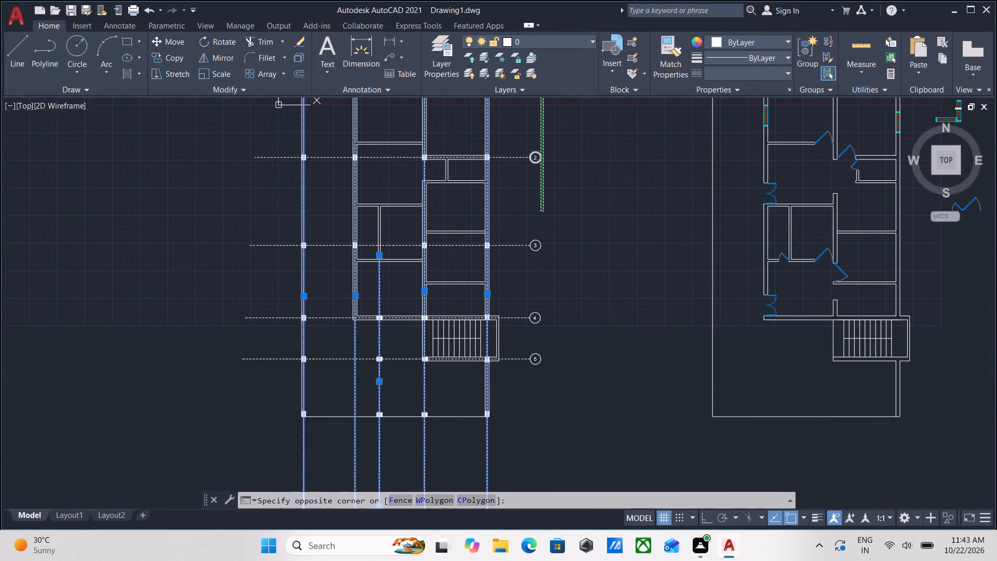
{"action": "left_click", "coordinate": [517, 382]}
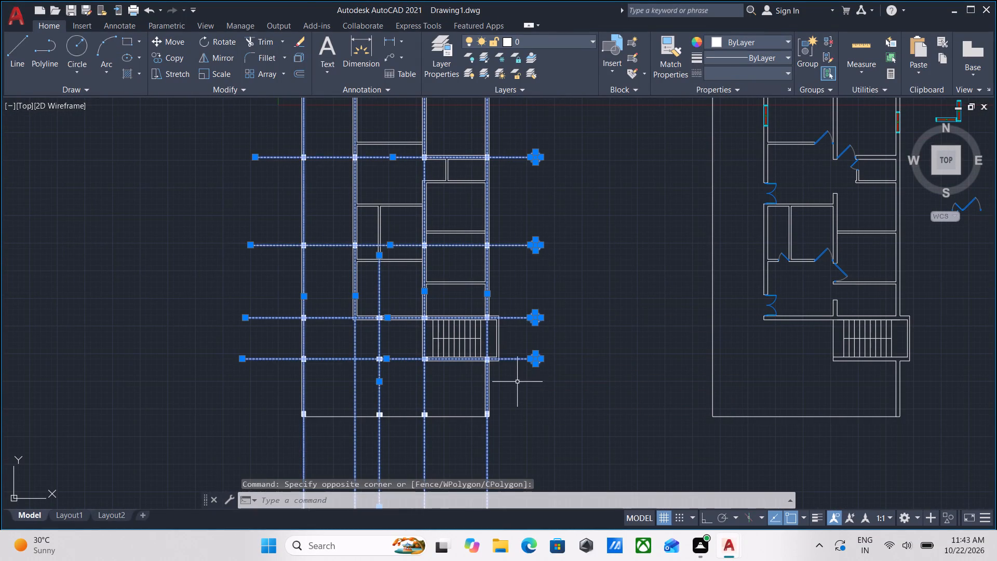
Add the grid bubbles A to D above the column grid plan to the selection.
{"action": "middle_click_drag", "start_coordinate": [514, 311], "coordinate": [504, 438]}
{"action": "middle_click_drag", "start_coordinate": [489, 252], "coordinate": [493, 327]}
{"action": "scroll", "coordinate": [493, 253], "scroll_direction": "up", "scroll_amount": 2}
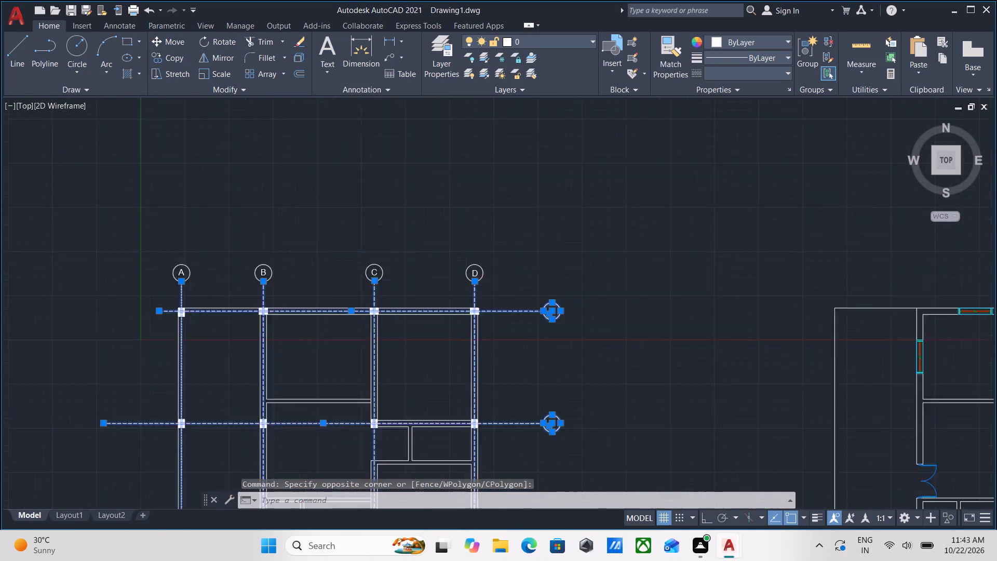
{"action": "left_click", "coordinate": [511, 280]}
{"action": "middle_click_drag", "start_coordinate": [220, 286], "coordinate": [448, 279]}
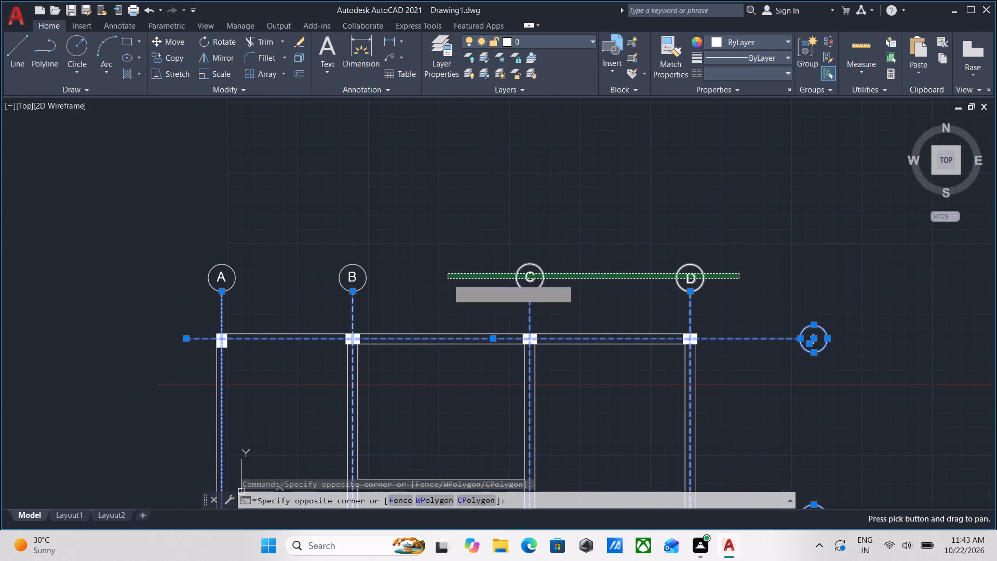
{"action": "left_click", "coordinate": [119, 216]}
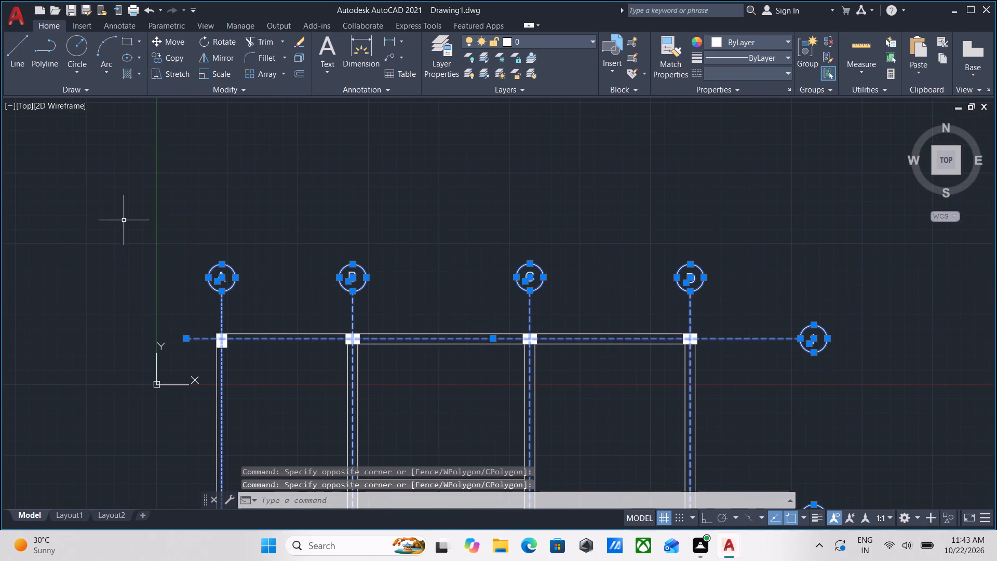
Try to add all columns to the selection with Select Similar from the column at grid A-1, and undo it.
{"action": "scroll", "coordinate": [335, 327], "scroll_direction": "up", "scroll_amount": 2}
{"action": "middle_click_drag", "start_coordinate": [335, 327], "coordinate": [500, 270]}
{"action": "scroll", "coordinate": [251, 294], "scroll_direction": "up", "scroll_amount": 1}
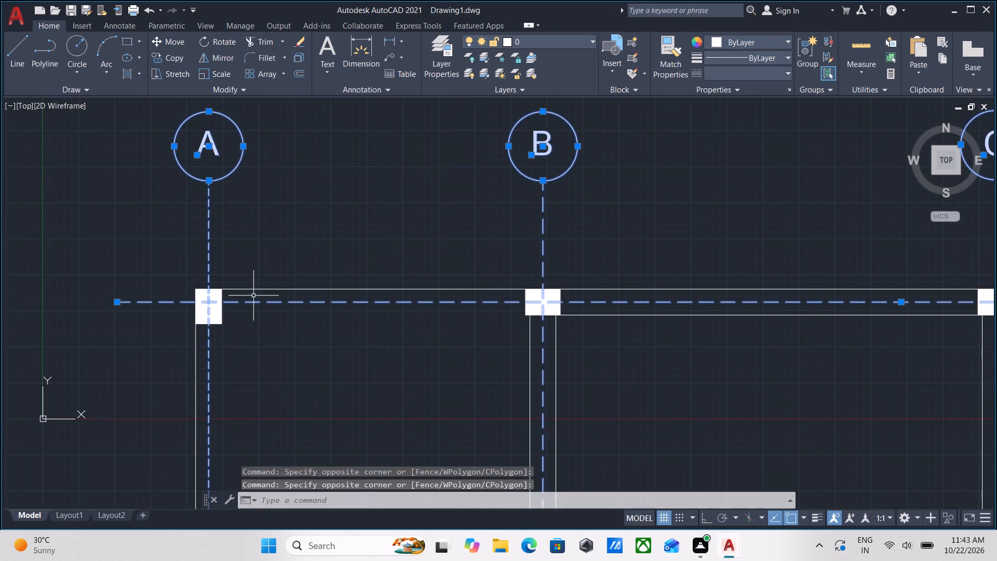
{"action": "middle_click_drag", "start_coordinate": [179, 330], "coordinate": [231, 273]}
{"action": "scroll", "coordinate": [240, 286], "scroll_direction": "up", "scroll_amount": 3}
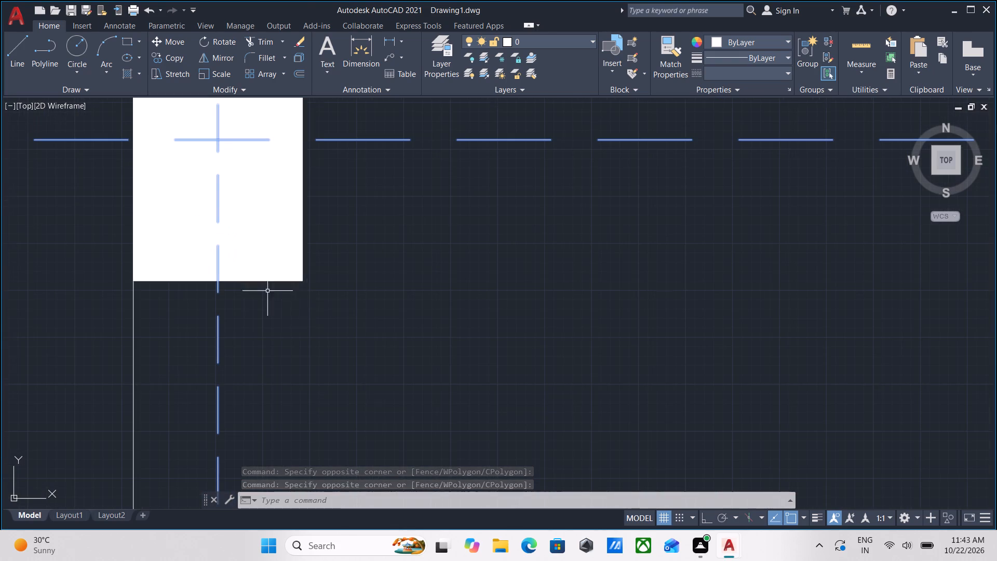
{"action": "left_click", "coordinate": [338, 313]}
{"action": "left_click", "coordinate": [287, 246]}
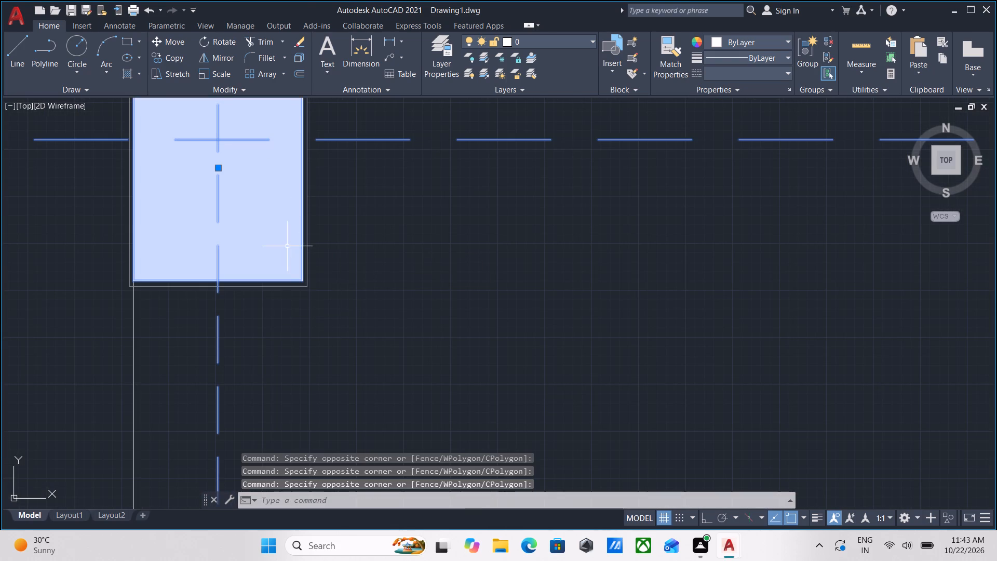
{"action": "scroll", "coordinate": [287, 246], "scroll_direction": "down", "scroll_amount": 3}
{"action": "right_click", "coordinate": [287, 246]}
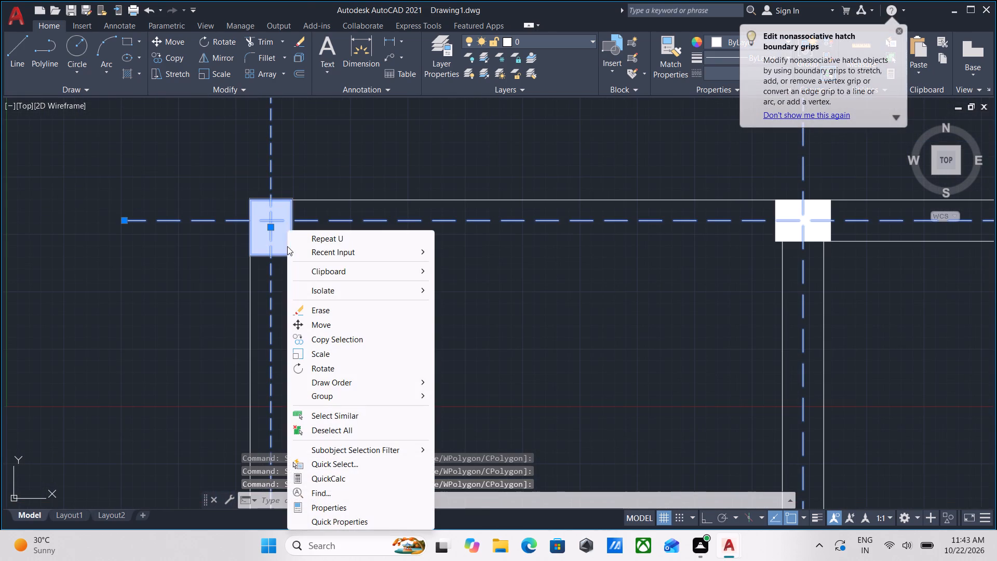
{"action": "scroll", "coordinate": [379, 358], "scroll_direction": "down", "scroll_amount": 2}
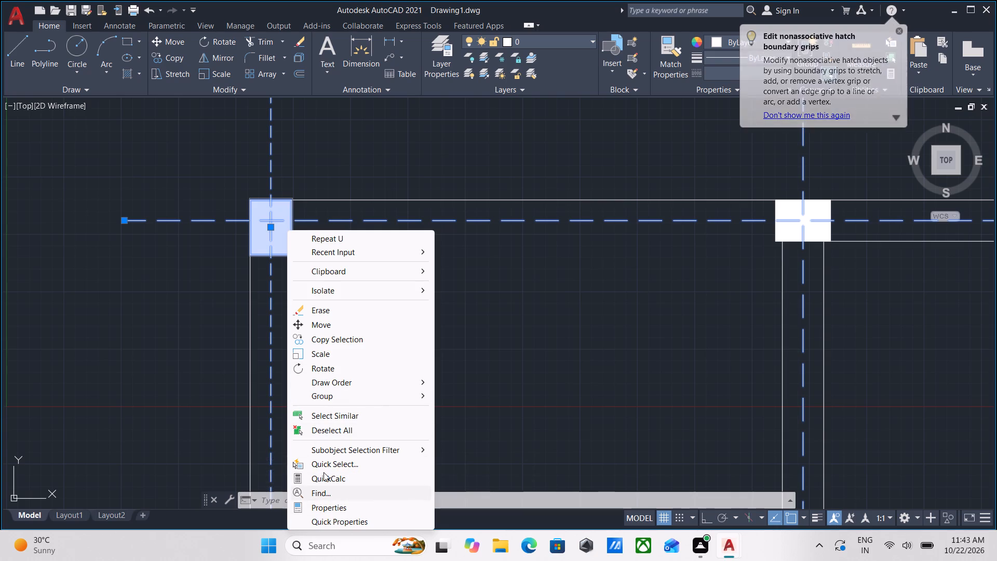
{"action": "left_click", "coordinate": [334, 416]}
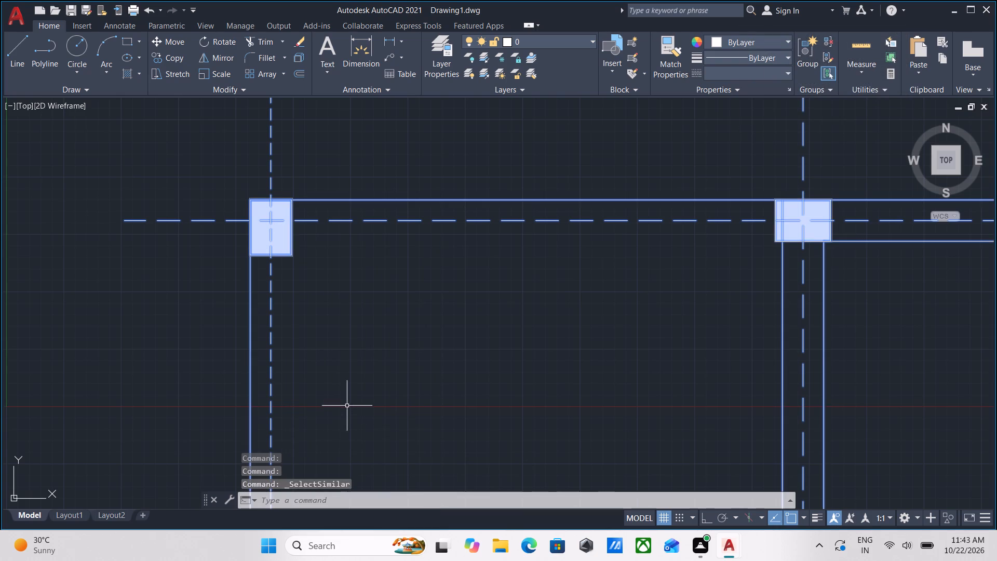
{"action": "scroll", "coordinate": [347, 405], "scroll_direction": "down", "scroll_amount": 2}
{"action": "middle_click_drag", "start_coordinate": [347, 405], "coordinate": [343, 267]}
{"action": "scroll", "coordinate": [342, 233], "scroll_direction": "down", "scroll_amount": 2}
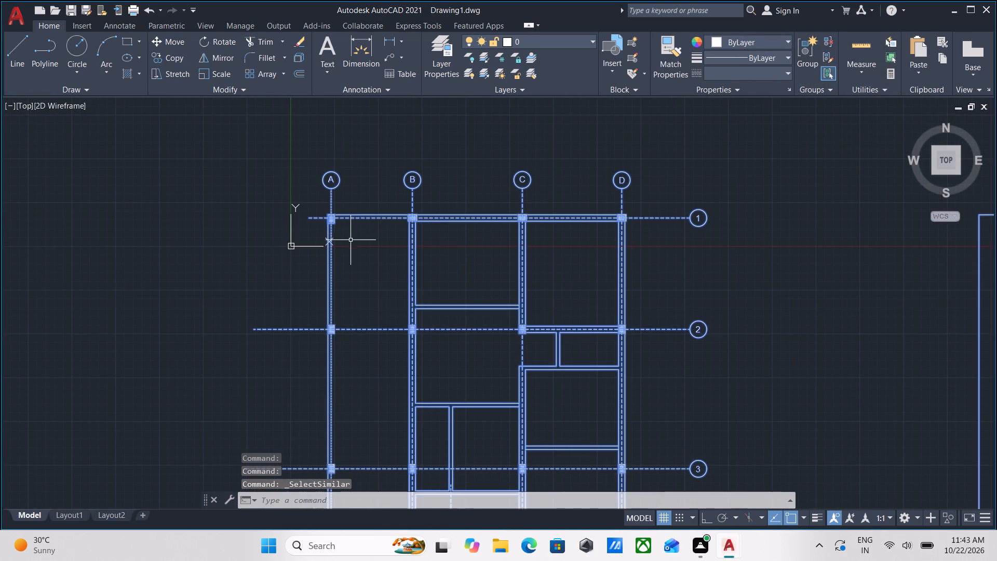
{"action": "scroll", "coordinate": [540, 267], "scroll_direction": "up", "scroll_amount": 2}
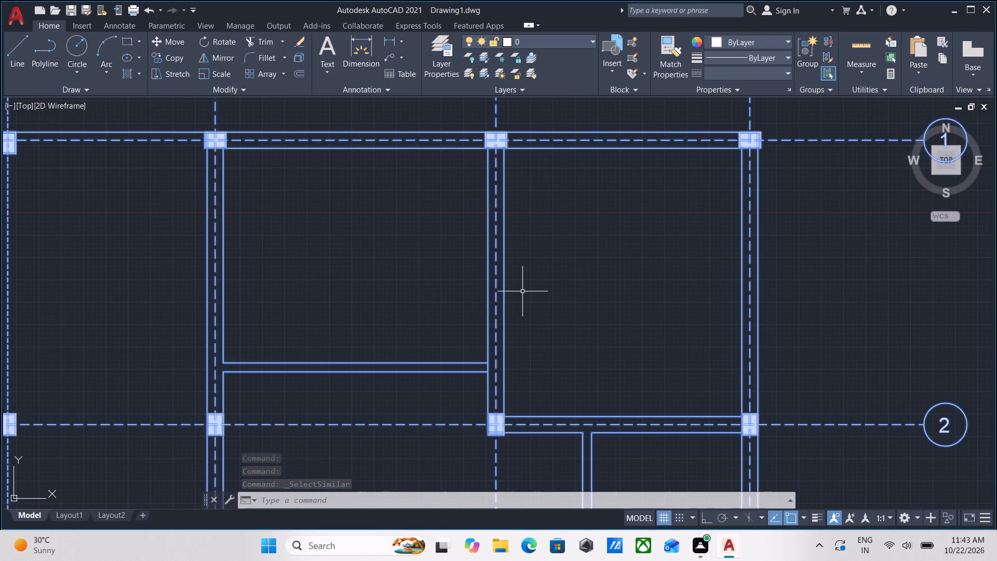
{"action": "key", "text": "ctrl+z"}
Select the horizontal grid lines and their bubbles 1 to 5 in the column grid plan.
{"action": "scroll", "coordinate": [522, 291], "scroll_direction": "down", "scroll_amount": 1}
{"action": "middle_click_drag", "start_coordinate": [522, 291], "coordinate": [481, 214]}
{"action": "scroll", "coordinate": [450, 190], "scroll_direction": "down", "scroll_amount": 3}
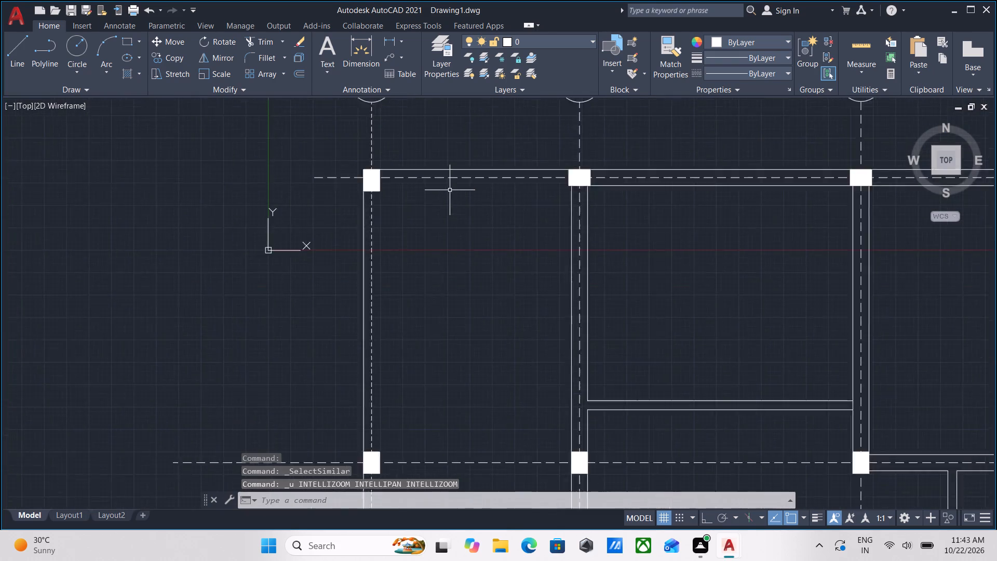
{"action": "middle_click_drag", "start_coordinate": [511, 241], "coordinate": [369, 188]}
{"action": "scroll", "coordinate": [482, 224], "scroll_direction": "down", "scroll_amount": 1}
{"action": "left_click", "coordinate": [571, 483]}
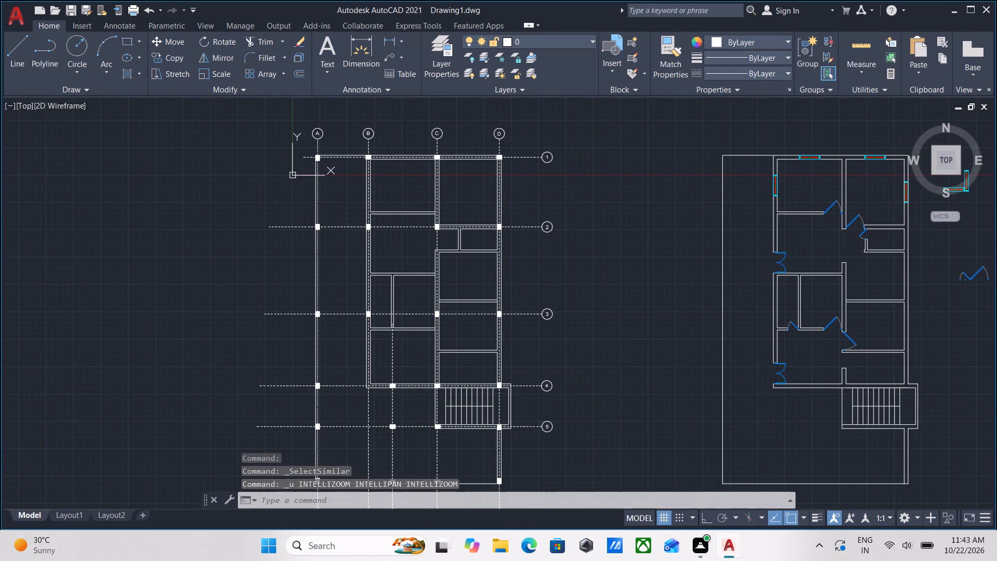
{"action": "middle_click_drag", "start_coordinate": [544, 273], "coordinate": [549, 335]}
{"action": "scroll", "coordinate": [549, 335], "scroll_direction": "up", "scroll_amount": 1}
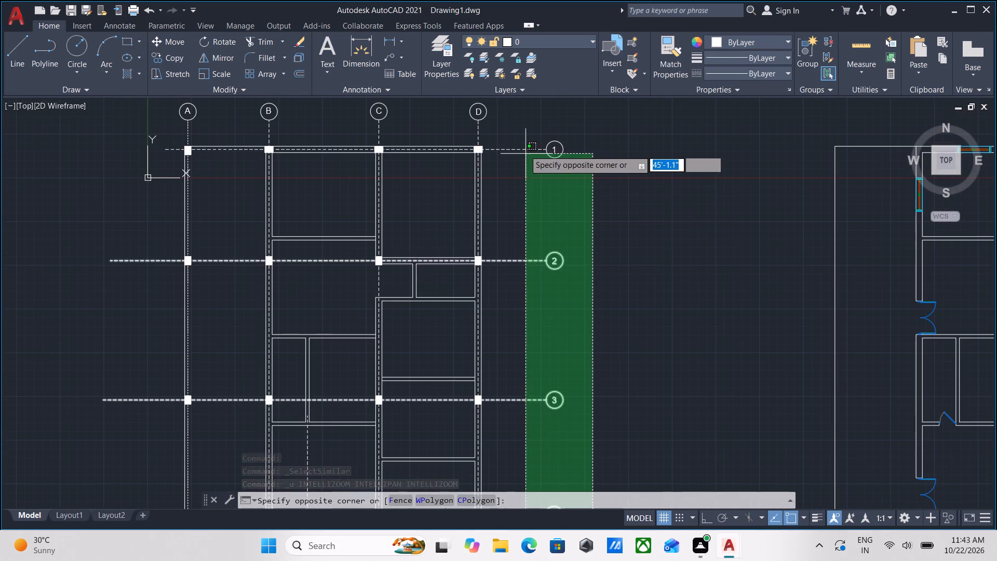
{"action": "left_click", "coordinate": [522, 122]}
Add all the vertical grid lines to the selection at their lower ends below the plan.
{"action": "scroll", "coordinate": [528, 258], "scroll_direction": "down", "scroll_amount": 2}
{"action": "middle_click_drag", "start_coordinate": [526, 265], "coordinate": [526, 198]}
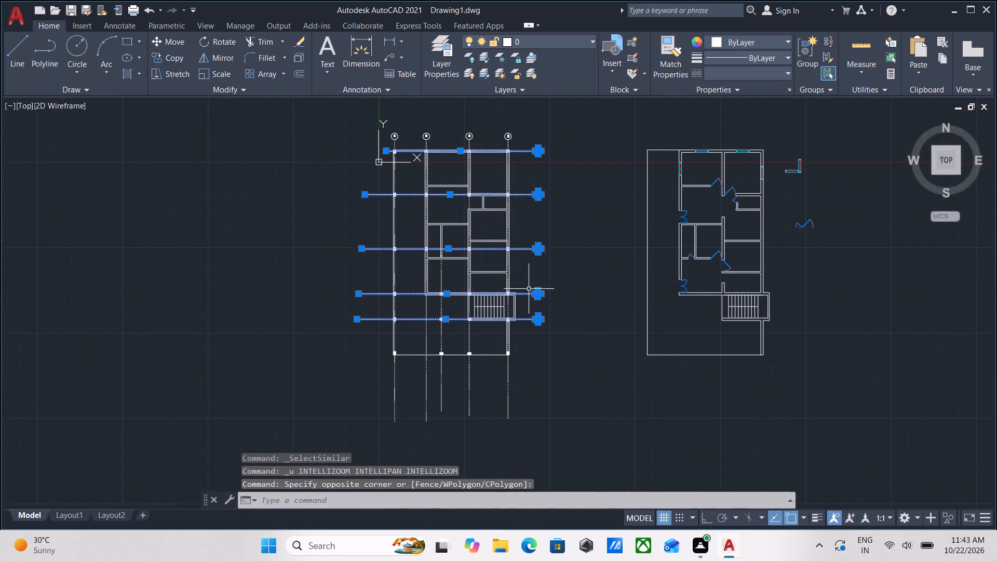
{"action": "scroll", "coordinate": [521, 405], "scroll_direction": "up", "scroll_amount": 1}
{"action": "left_click", "coordinate": [521, 405]}
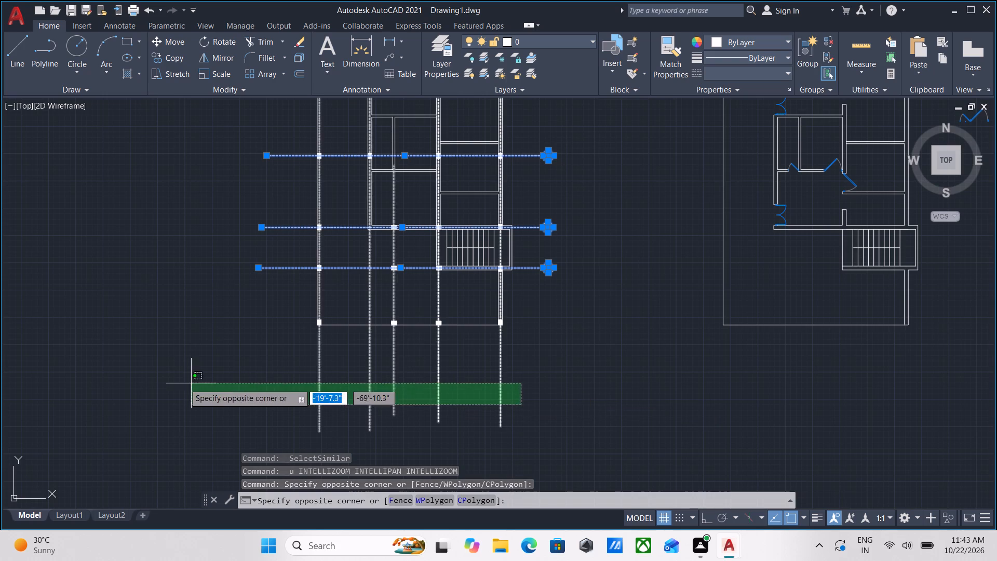
{"action": "left_click", "coordinate": [183, 383]}
Add the grid bubbles A to D above the column grid plan to the selection.
{"action": "middle_click_drag", "start_coordinate": [216, 317], "coordinate": [245, 435]}
{"action": "middle_click_drag", "start_coordinate": [261, 329], "coordinate": [248, 434]}
{"action": "scroll", "coordinate": [316, 208], "scroll_direction": "up", "scroll_amount": 3}
{"action": "middle_click_drag", "start_coordinate": [386, 180], "coordinate": [226, 255]}
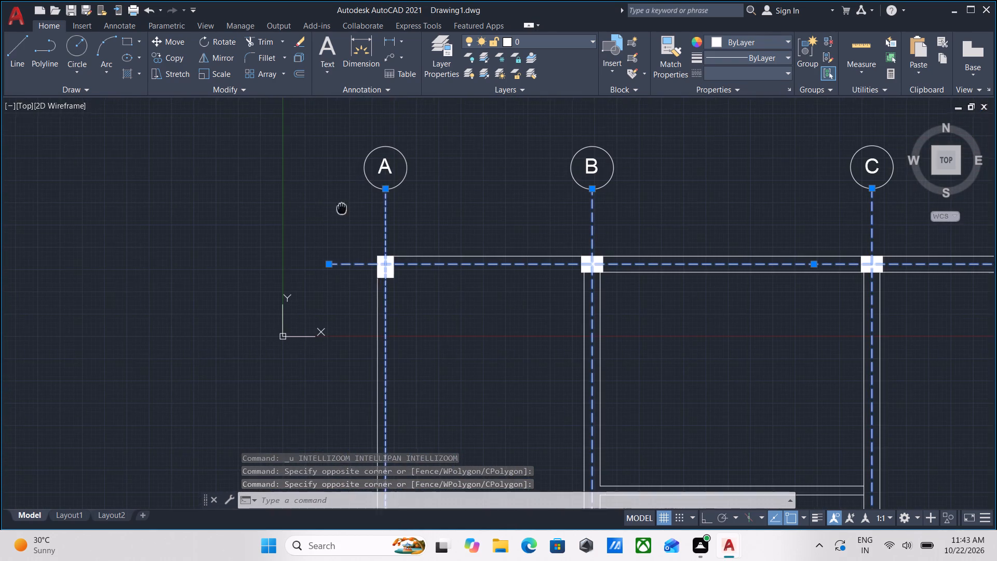
{"action": "middle_click_drag", "start_coordinate": [226, 255], "coordinate": [153, 281]}
{"action": "middle_click_drag", "start_coordinate": [712, 263], "coordinate": [553, 267]}
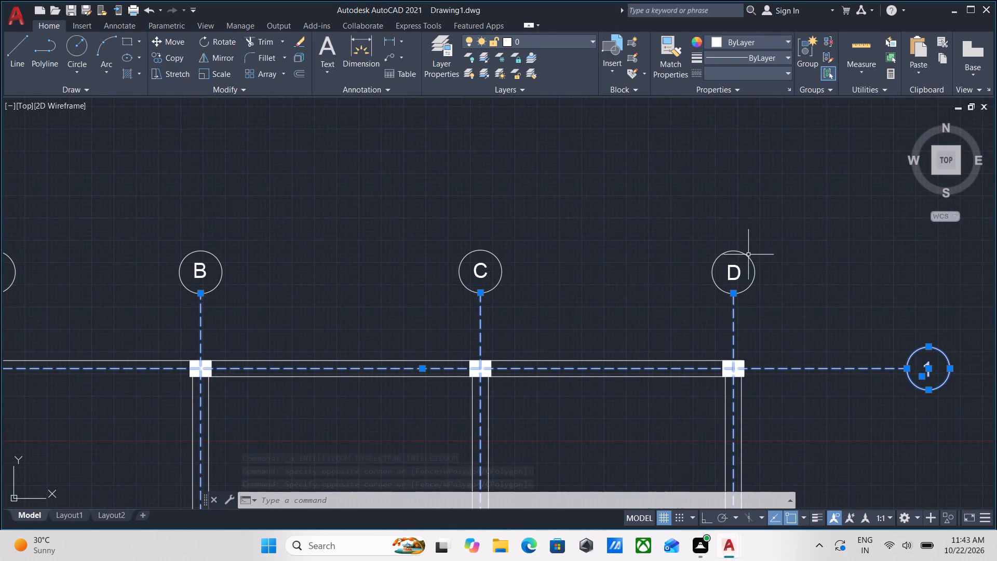
{"action": "left_click", "coordinate": [776, 253]}
{"action": "middle_click_drag", "start_coordinate": [281, 260], "coordinate": [653, 307]}
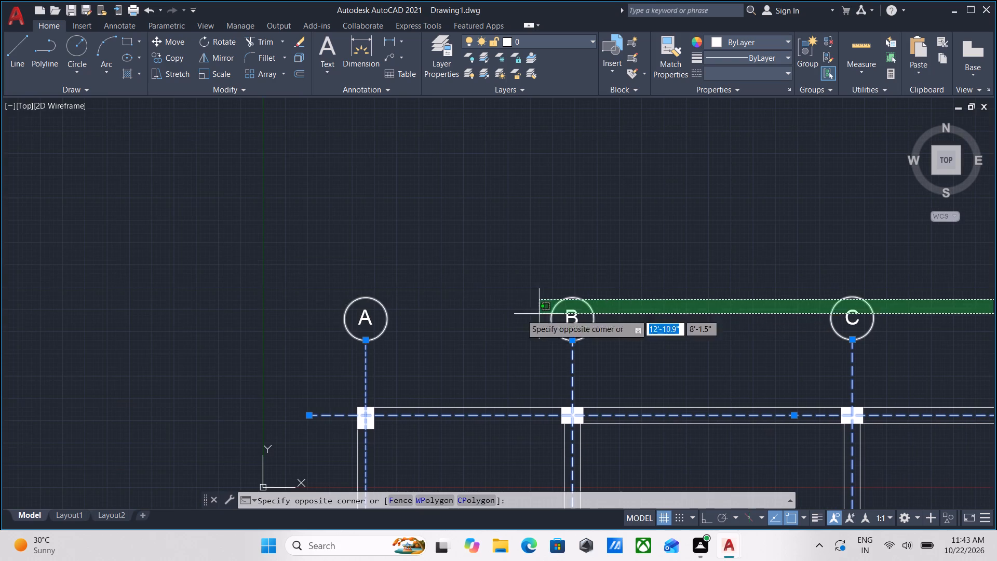
{"action": "left_click", "coordinate": [264, 337]}
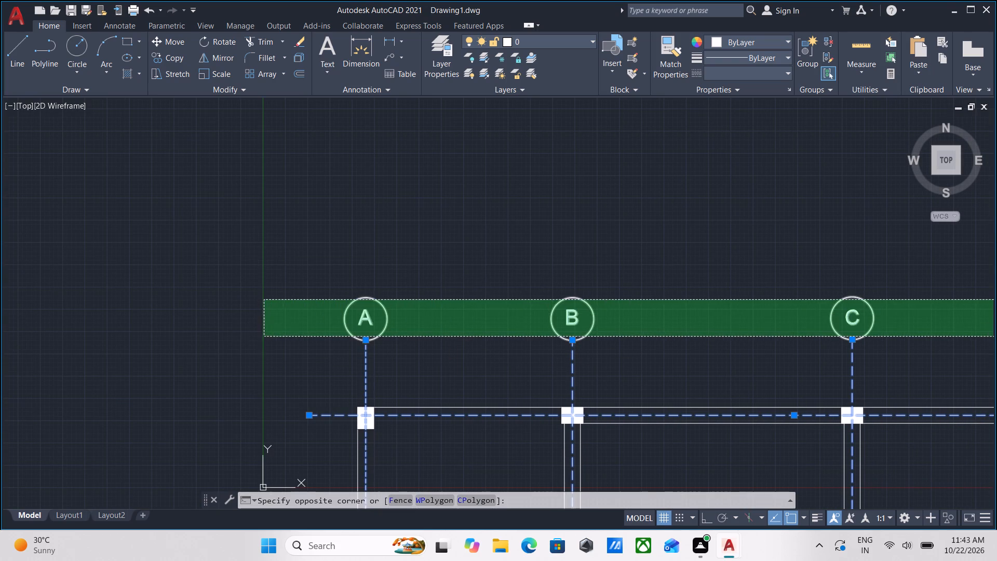
Add the columns at grid intersections A-2 and B-2 to the selection.
{"action": "scroll", "coordinate": [324, 339], "scroll_direction": "down", "scroll_amount": 1}
{"action": "middle_click_drag", "start_coordinate": [324, 339], "coordinate": [348, 259]}
{"action": "middle_click_drag", "start_coordinate": [397, 366], "coordinate": [407, 254]}
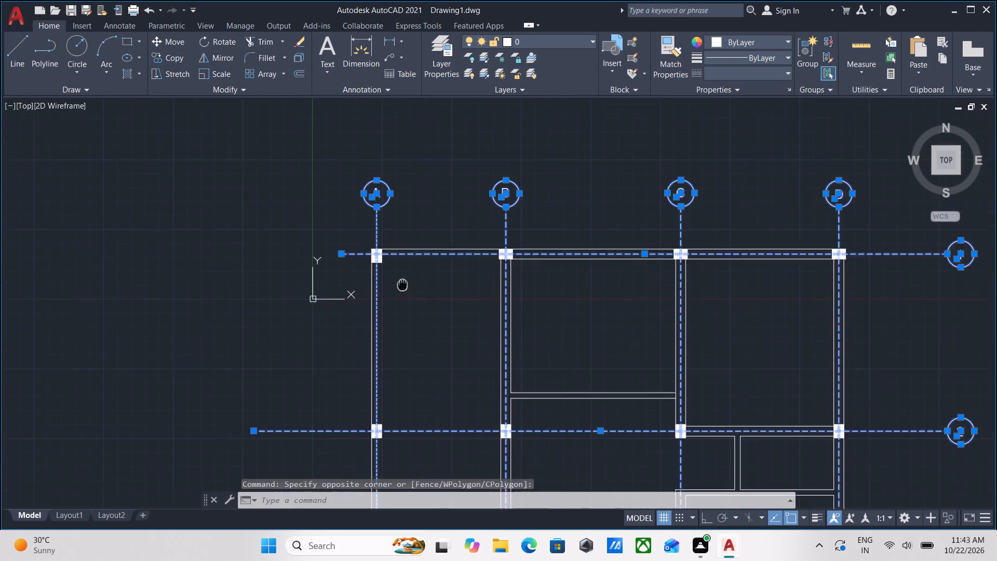
{"action": "middle_click_drag", "start_coordinate": [407, 254], "coordinate": [411, 235]}
{"action": "scroll", "coordinate": [396, 400], "scroll_direction": "up", "scroll_amount": 2}
{"action": "scroll", "coordinate": [396, 292], "scroll_direction": "up", "scroll_amount": 2}
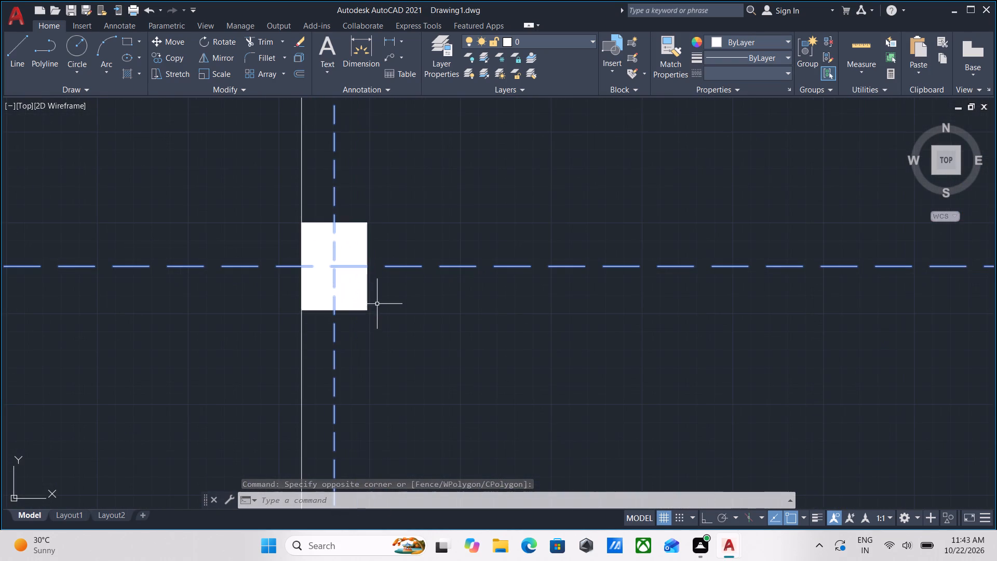
{"action": "left_click", "coordinate": [379, 328]}
{"action": "left_click", "coordinate": [362, 296]}
{"action": "scroll", "coordinate": [572, 363], "scroll_direction": "down", "scroll_amount": 1}
{"action": "middle_click_drag", "start_coordinate": [572, 363], "coordinate": [350, 323]}
{"action": "scroll", "coordinate": [792, 333], "scroll_direction": "up", "scroll_amount": 1}
{"action": "scroll", "coordinate": [696, 265], "scroll_direction": "up", "scroll_amount": 1}
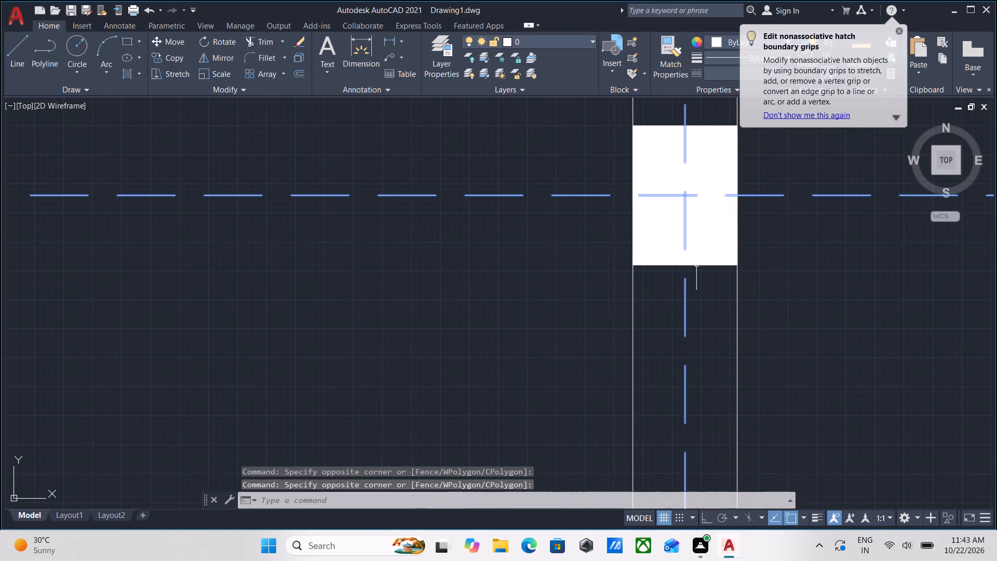
{"action": "left_click", "coordinate": [716, 282]}
{"action": "left_click", "coordinate": [710, 254]}
Add the corner column at grid intersection A-1 to the selection.
{"action": "scroll", "coordinate": [710, 254], "scroll_direction": "down", "scroll_amount": 1}
{"action": "middle_click_drag", "start_coordinate": [710, 254], "coordinate": [704, 261]}
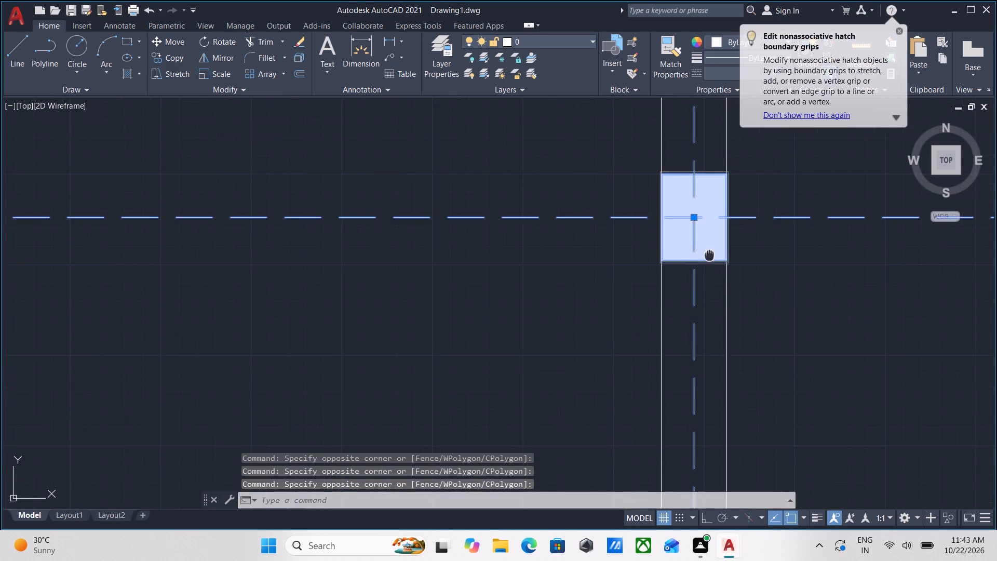
{"action": "middle_click_drag", "start_coordinate": [704, 261], "coordinate": [583, 507]}
{"action": "scroll", "coordinate": [448, 354], "scroll_direction": "down", "scroll_amount": 3}
{"action": "middle_click_drag", "start_coordinate": [448, 354], "coordinate": [472, 431]}
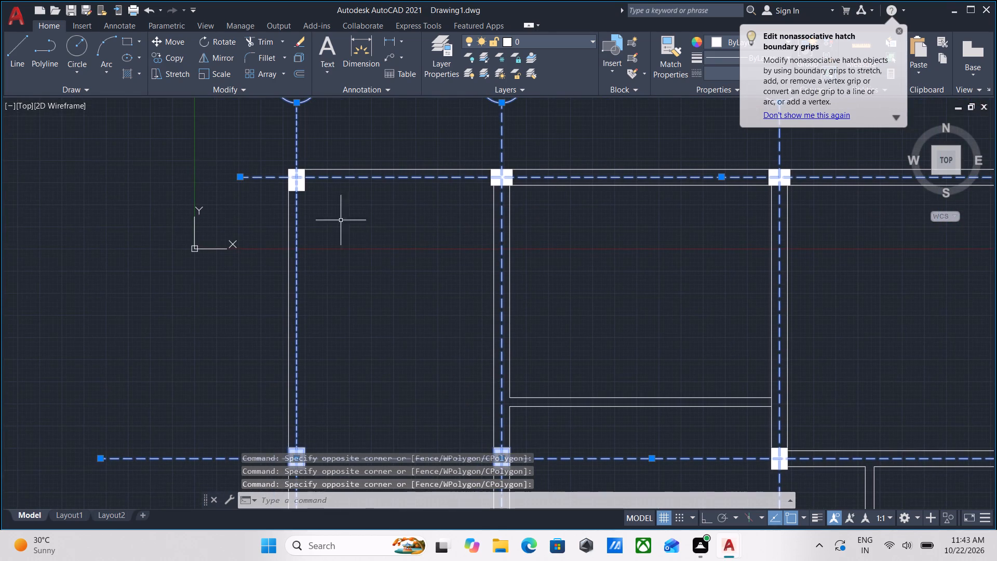
{"action": "scroll", "coordinate": [290, 206], "scroll_direction": "up", "scroll_amount": 2}
{"action": "middle_click_drag", "start_coordinate": [290, 201], "coordinate": [325, 351]}
{"action": "scroll", "coordinate": [349, 330], "scroll_direction": "up", "scroll_amount": 2}
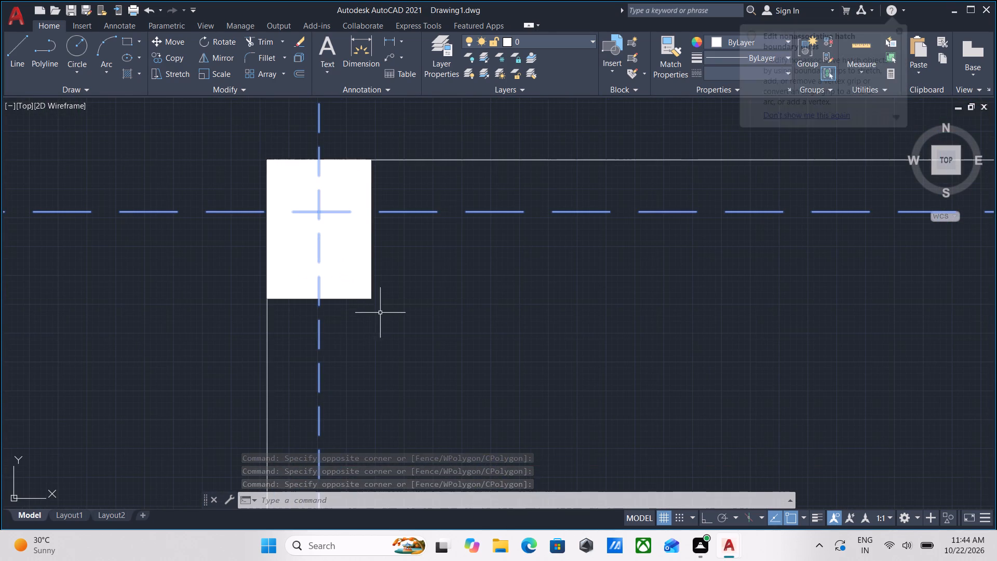
{"action": "left_click", "coordinate": [387, 313]}
{"action": "left_click", "coordinate": [353, 271]}
Add the columns at grid intersections B-1 and C-1 to the selection.
{"action": "scroll", "coordinate": [567, 348], "scroll_direction": "down", "scroll_amount": 3}
{"action": "middle_click_drag", "start_coordinate": [569, 347], "coordinate": [569, 347]}
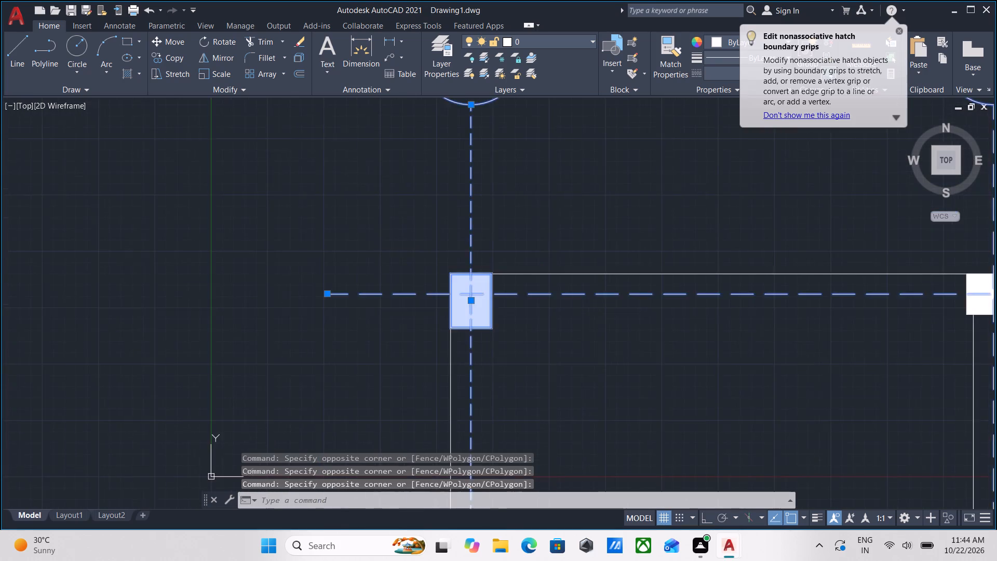
{"action": "middle_click_drag", "start_coordinate": [569, 347], "coordinate": [279, 288]}
{"action": "scroll", "coordinate": [753, 247], "scroll_direction": "up", "scroll_amount": 4}
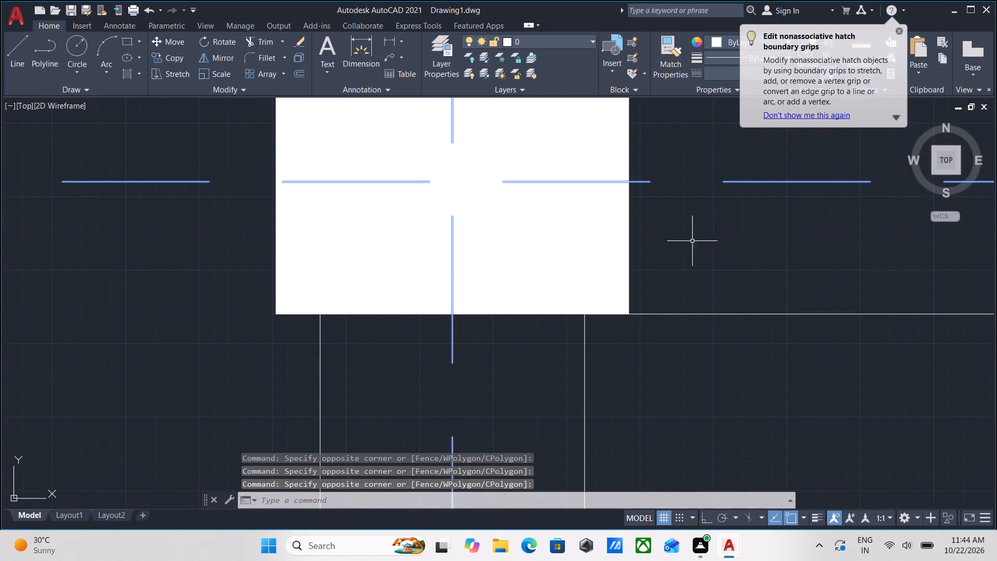
{"action": "left_click", "coordinate": [672, 248]}
{"action": "left_click", "coordinate": [578, 239]}
{"action": "scroll", "coordinate": [612, 287], "scroll_direction": "down", "scroll_amount": 3}
{"action": "scroll", "coordinate": [699, 371], "scroll_direction": "down", "scroll_amount": 2}
{"action": "middle_click_drag", "start_coordinate": [699, 371], "coordinate": [488, 264]}
{"action": "middle_click_drag", "start_coordinate": [662, 269], "coordinate": [446, 270]}
{"action": "scroll", "coordinate": [737, 236], "scroll_direction": "up", "scroll_amount": 2}
{"action": "scroll", "coordinate": [662, 200], "scroll_direction": "up", "scroll_amount": 2}
{"action": "left_click", "coordinate": [529, 281]}
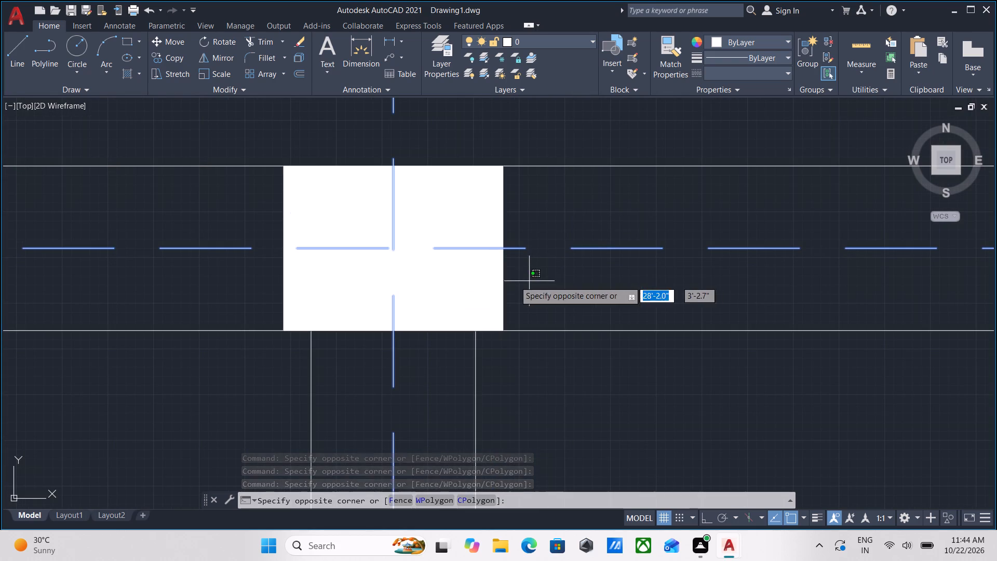
{"action": "left_click", "coordinate": [449, 280]}
Add the corner column at grid intersection D-1 to the selection.
{"action": "scroll", "coordinate": [678, 415], "scroll_direction": "down", "scroll_amount": 2}
{"action": "middle_click_drag", "start_coordinate": [678, 415], "coordinate": [403, 308]}
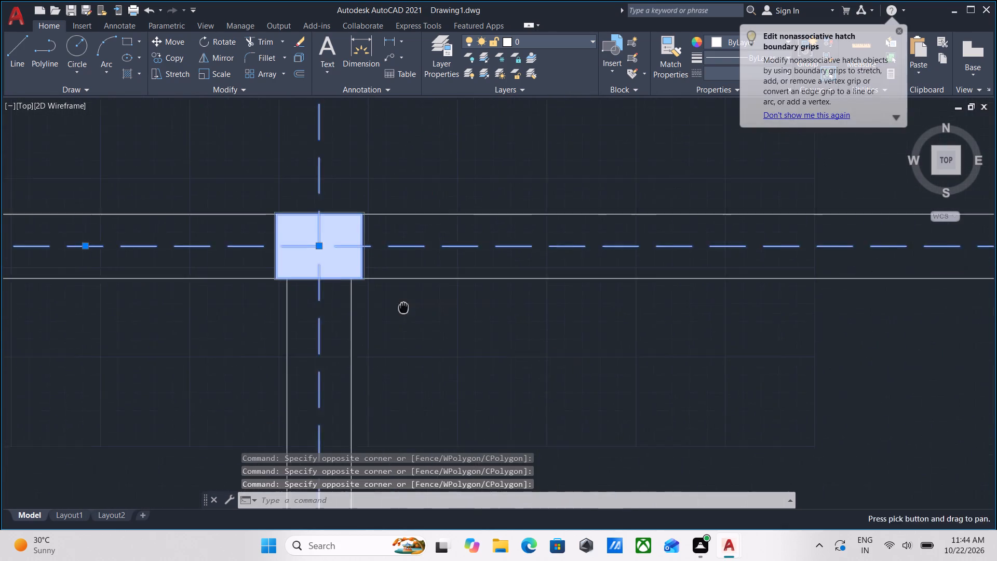
{"action": "scroll", "coordinate": [573, 341], "scroll_direction": "down", "scroll_amount": 2}
{"action": "middle_click_drag", "start_coordinate": [573, 341], "coordinate": [342, 304]}
{"action": "scroll", "coordinate": [643, 267], "scroll_direction": "up", "scroll_amount": 5}
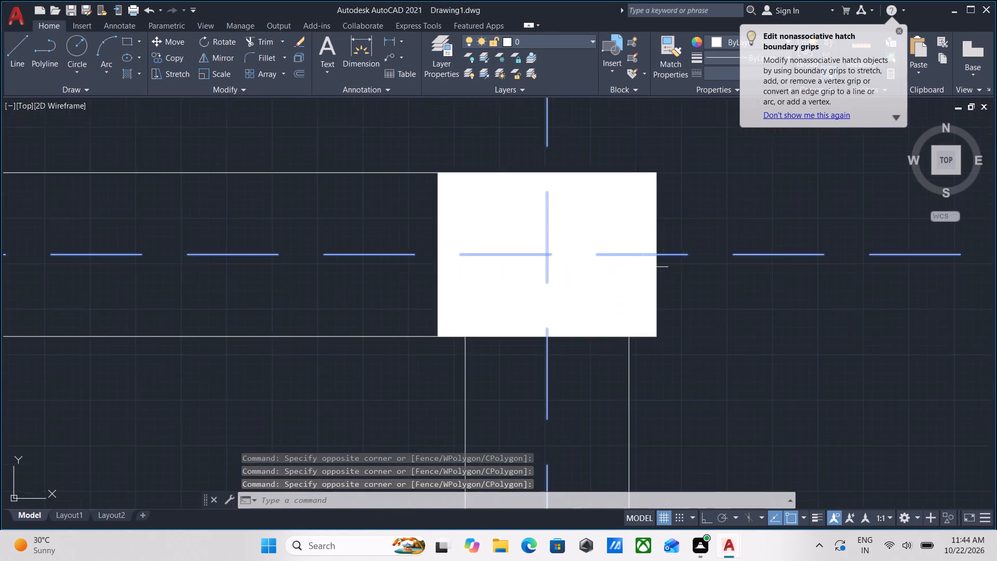
{"action": "left_click", "coordinate": [707, 393]}
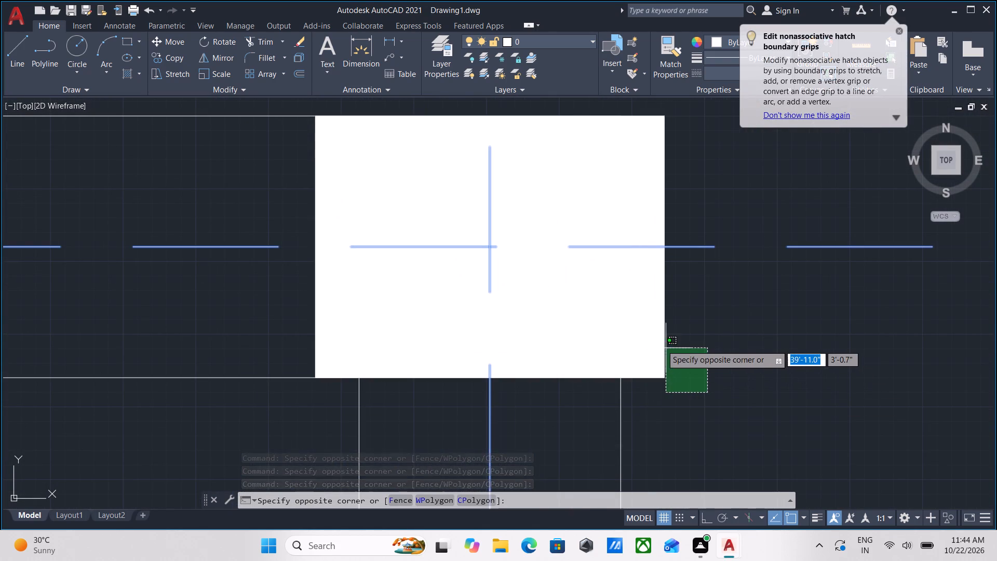
{"action": "left_click", "coordinate": [654, 339]}
Add the column at grid intersection D-2 to the selection.
{"action": "scroll", "coordinate": [663, 346], "scroll_direction": "down", "scroll_amount": 3}
{"action": "scroll", "coordinate": [708, 367], "scroll_direction": "down", "scroll_amount": 1}
{"action": "middle_click_drag", "start_coordinate": [708, 367], "coordinate": [703, 364]}
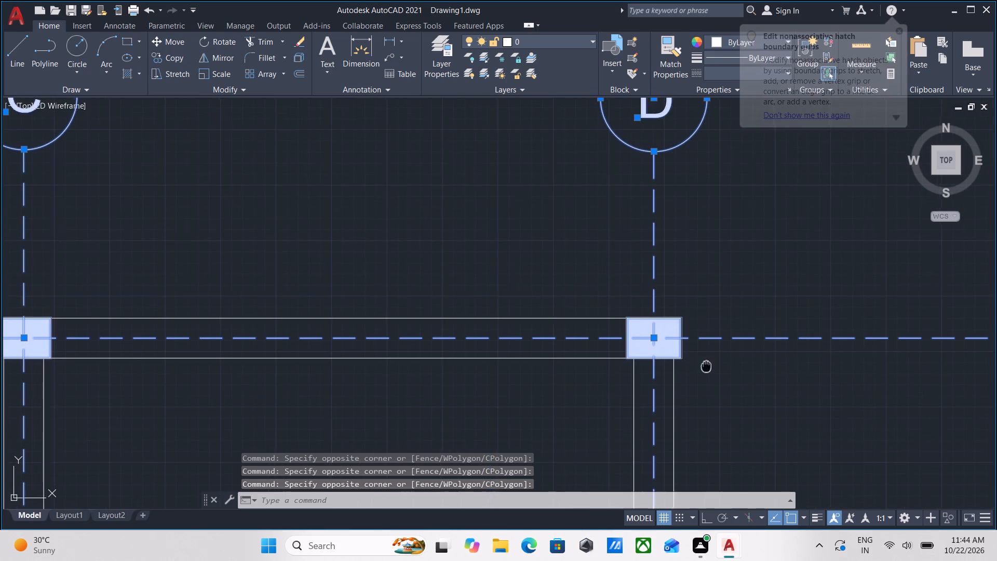
{"action": "middle_click_drag", "start_coordinate": [703, 364], "coordinate": [680, 285]}
{"action": "scroll", "coordinate": [680, 277], "scroll_direction": "down", "scroll_amount": 3}
{"action": "middle_click_drag", "start_coordinate": [694, 348], "coordinate": [686, 243]}
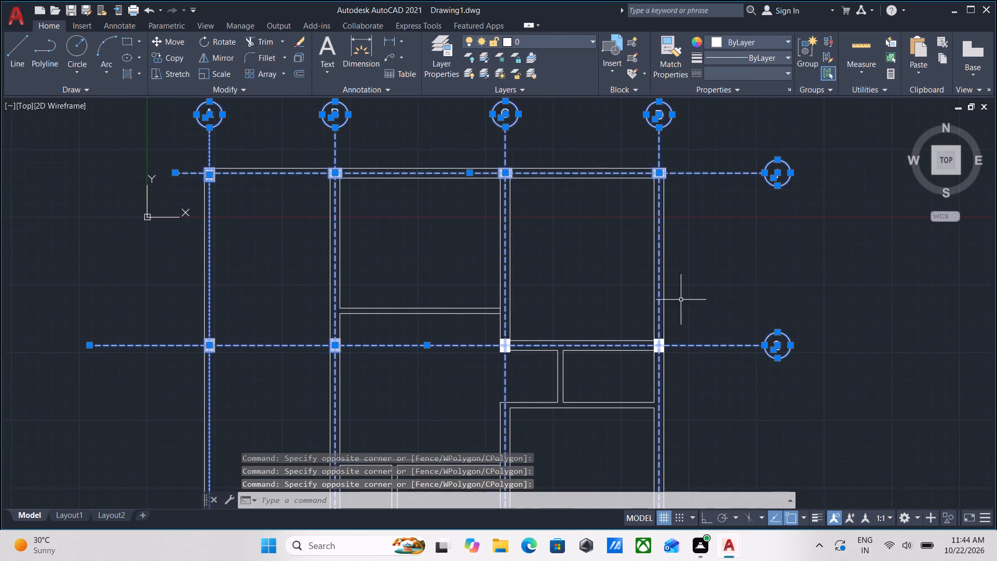
{"action": "scroll", "coordinate": [658, 364], "scroll_direction": "up", "scroll_amount": 5}
{"action": "scroll", "coordinate": [681, 298], "scroll_direction": "up", "scroll_amount": 1}
{"action": "middle_click_drag", "start_coordinate": [697, 265], "coordinate": [696, 305]}
{"action": "left_click", "coordinate": [699, 298]}
{"action": "left_click", "coordinate": [695, 259]}
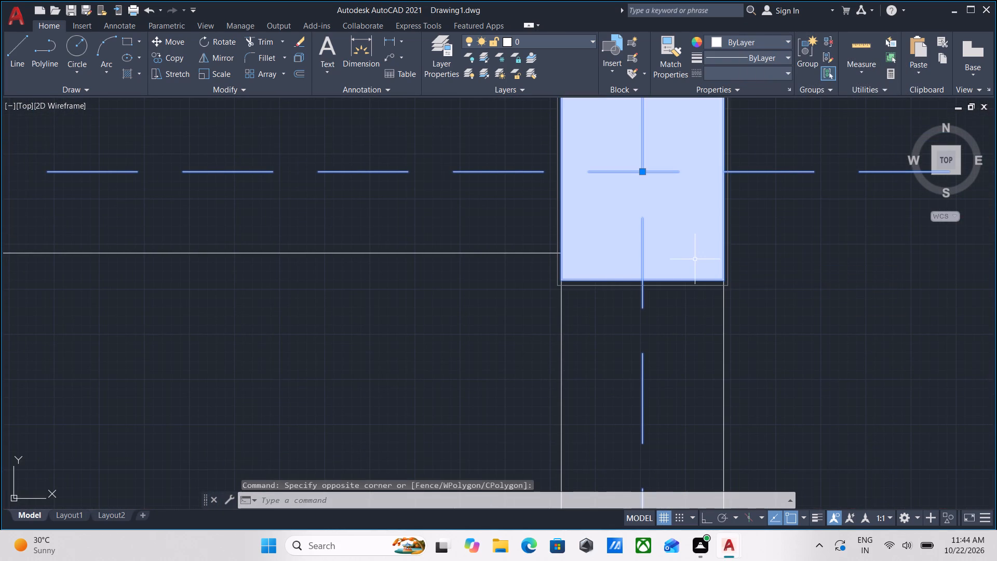
Add the column at grid intersection C-2 to the selection.
{"action": "scroll", "coordinate": [452, 326], "scroll_direction": "down", "scroll_amount": 1}
{"action": "middle_click_drag", "start_coordinate": [452, 326], "coordinate": [709, 293]}
{"action": "middle_click_drag", "start_coordinate": [476, 313], "coordinate": [763, 289]}
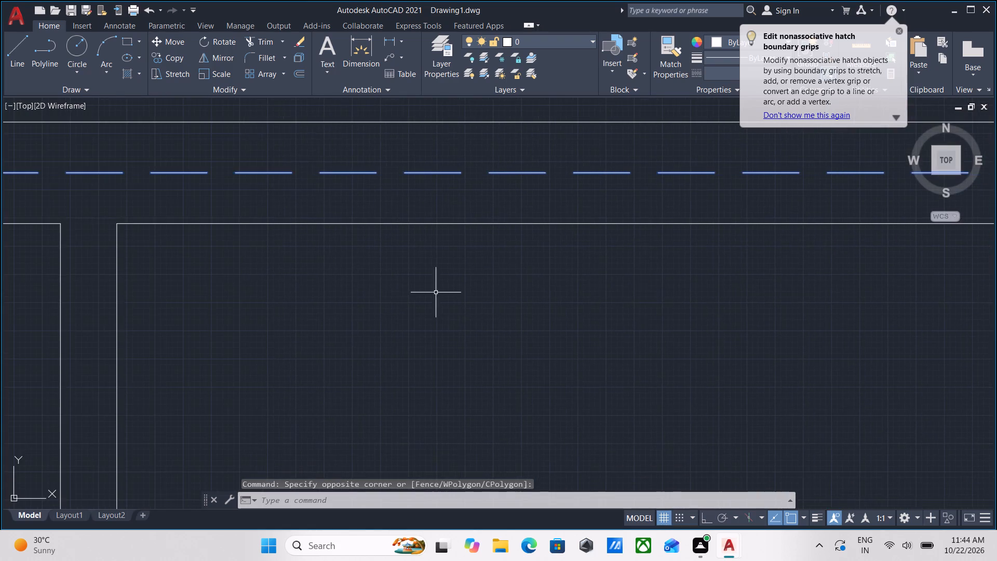
{"action": "middle_click_drag", "start_coordinate": [433, 294], "coordinate": [727, 280]}
{"action": "middle_click_drag", "start_coordinate": [468, 290], "coordinate": [706, 310]}
{"action": "scroll", "coordinate": [693, 317], "scroll_direction": "down", "scroll_amount": 2}
{"action": "middle_click_drag", "start_coordinate": [515, 356], "coordinate": [577, 390]}
{"action": "scroll", "coordinate": [529, 325], "scroll_direction": "up", "scroll_amount": 2}
{"action": "left_click", "coordinate": [516, 336]}
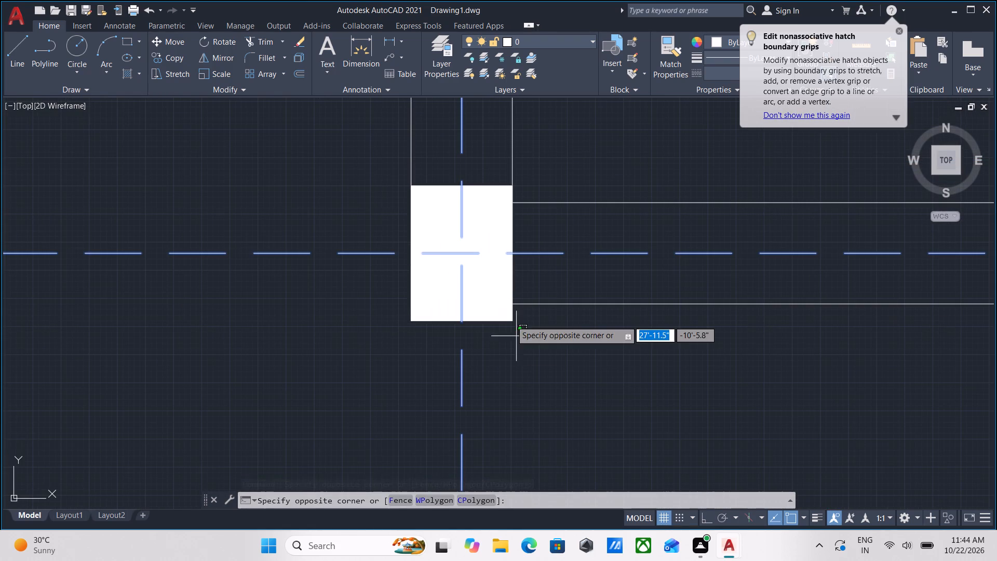
{"action": "left_click", "coordinate": [504, 310]}
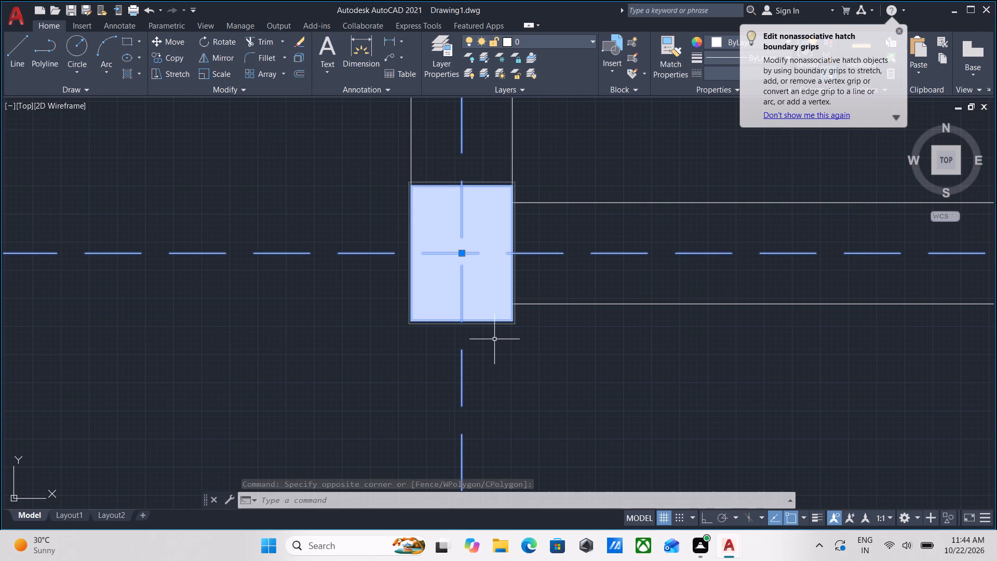
Add the columns at grid intersections A-3 and B-3 to the selection.
{"action": "scroll", "coordinate": [523, 349], "scroll_direction": "down", "scroll_amount": 6}
{"action": "middle_click_drag", "start_coordinate": [372, 355], "coordinate": [394, 358]}
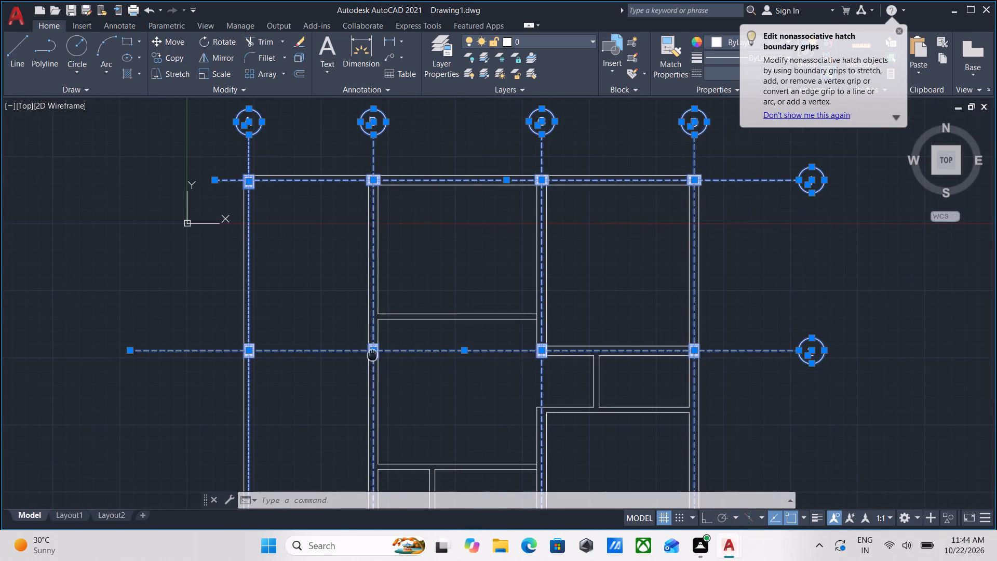
{"action": "middle_click_drag", "start_coordinate": [394, 358], "coordinate": [523, 286]}
{"action": "middle_click_drag", "start_coordinate": [582, 357], "coordinate": [584, 228]}
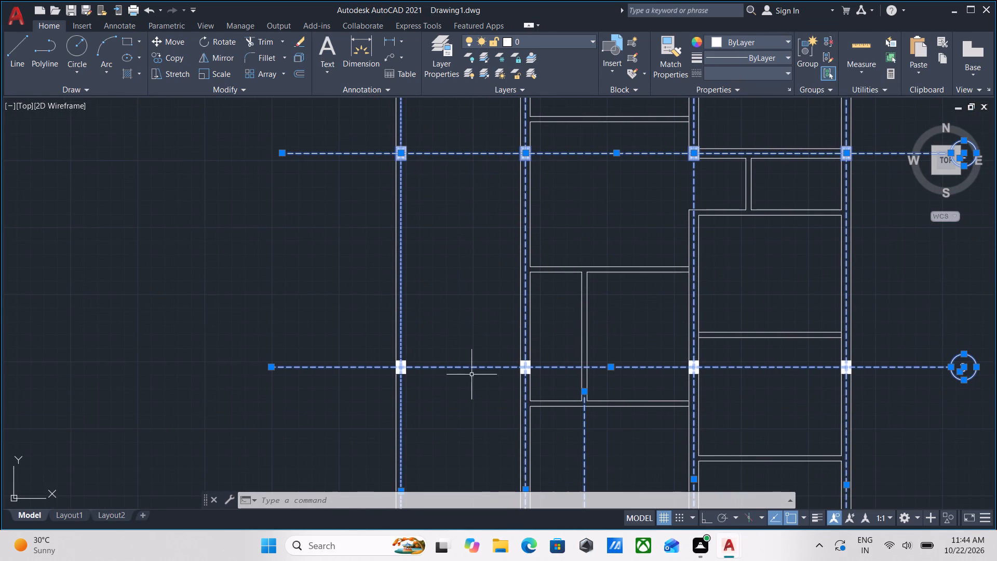
{"action": "scroll", "coordinate": [410, 376], "scroll_direction": "up", "scroll_amount": 5}
{"action": "left_click", "coordinate": [400, 380]}
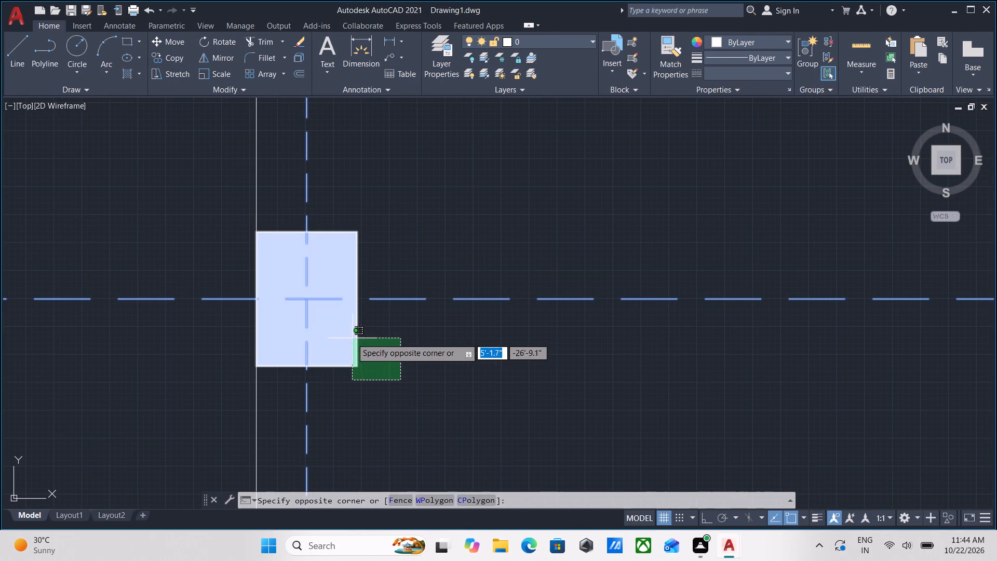
{"action": "left_click", "coordinate": [351, 338]}
{"action": "scroll", "coordinate": [518, 397], "scroll_direction": "down", "scroll_amount": 2}
{"action": "middle_click_drag", "start_coordinate": [518, 397], "coordinate": [184, 291]}
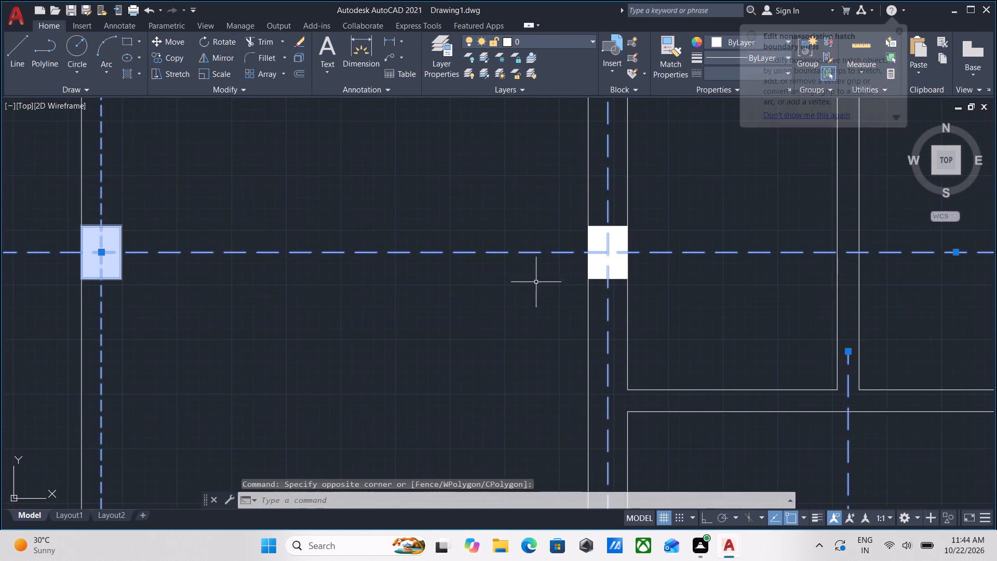
{"action": "scroll", "coordinate": [620, 278], "scroll_direction": "up", "scroll_amount": 2}
{"action": "left_click", "coordinate": [616, 310]}
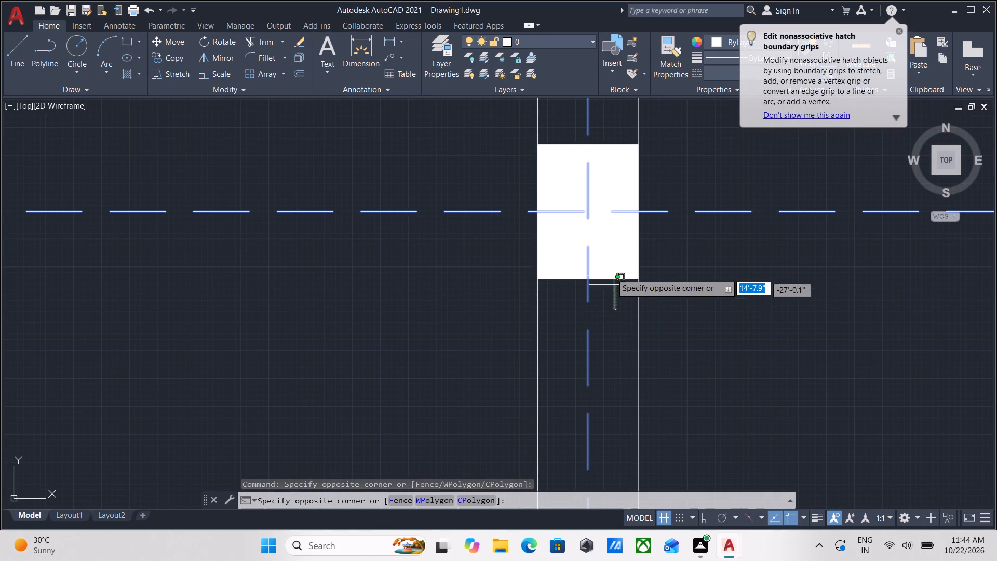
{"action": "left_click", "coordinate": [606, 260]}
Add the column at grid intersection C-3 to the selection.
{"action": "scroll", "coordinate": [762, 371], "scroll_direction": "down", "scroll_amount": 3}
{"action": "middle_click_drag", "start_coordinate": [766, 361], "coordinate": [572, 321]}
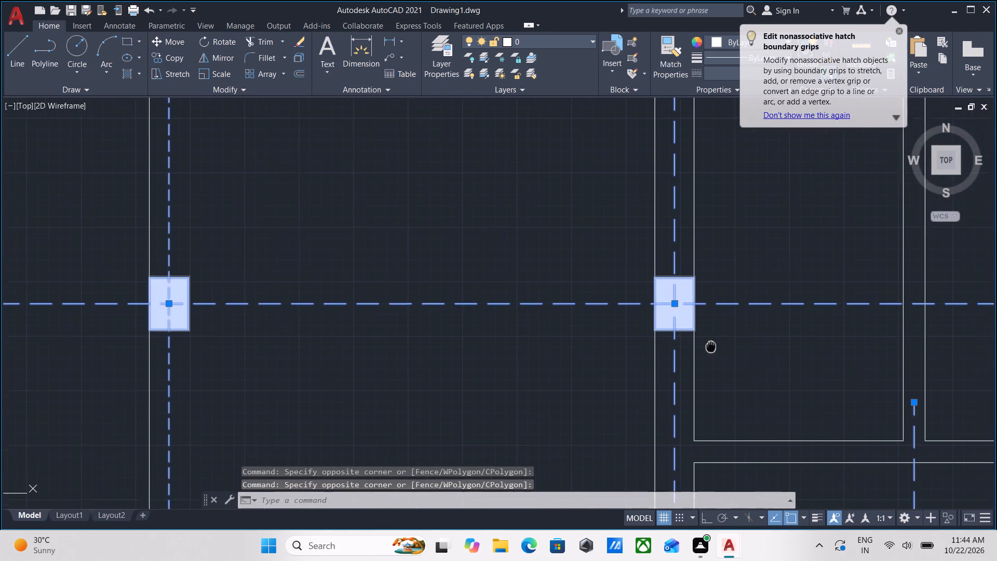
{"action": "middle_click_drag", "start_coordinate": [572, 321], "coordinate": [449, 305]}
{"action": "scroll", "coordinate": [774, 310], "scroll_direction": "down", "scroll_amount": 1}
{"action": "middle_click_drag", "start_coordinate": [774, 310], "coordinate": [614, 284]}
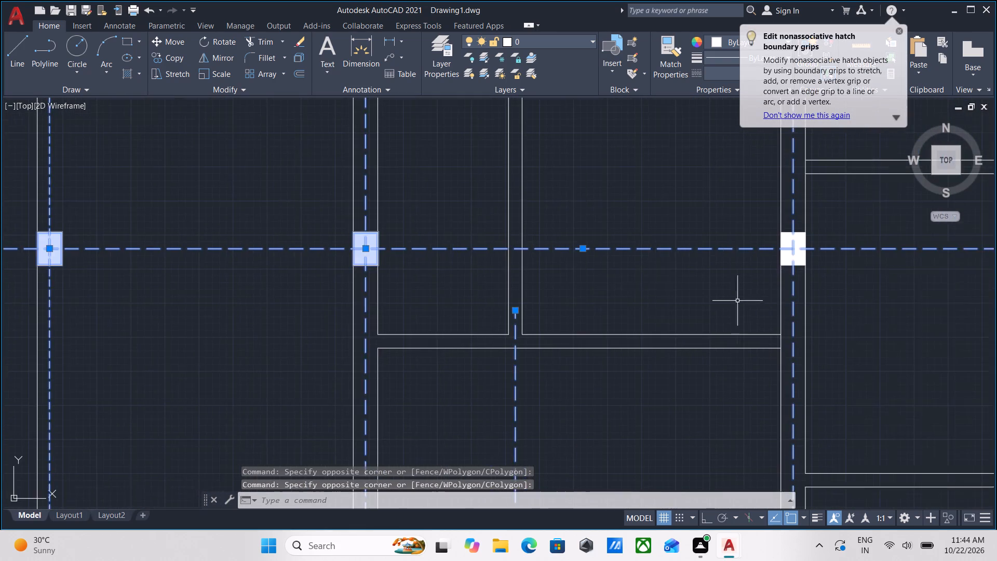
{"action": "scroll", "coordinate": [746, 302], "scroll_direction": "down", "scroll_amount": 1}
{"action": "middle_click_drag", "start_coordinate": [746, 302], "coordinate": [648, 301]}
{"action": "scroll", "coordinate": [733, 276], "scroll_direction": "up", "scroll_amount": 2}
{"action": "scroll", "coordinate": [643, 266], "scroll_direction": "up", "scroll_amount": 1}
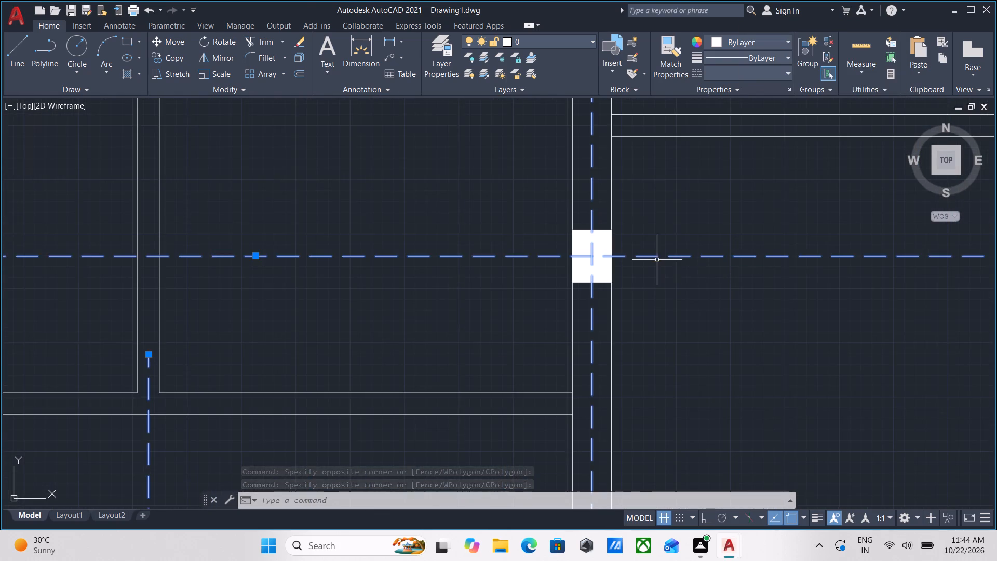
{"action": "scroll", "coordinate": [642, 266], "scroll_direction": "up", "scroll_amount": 1}
{"action": "left_click", "coordinate": [553, 321]}
{"action": "left_click", "coordinate": [547, 287]}
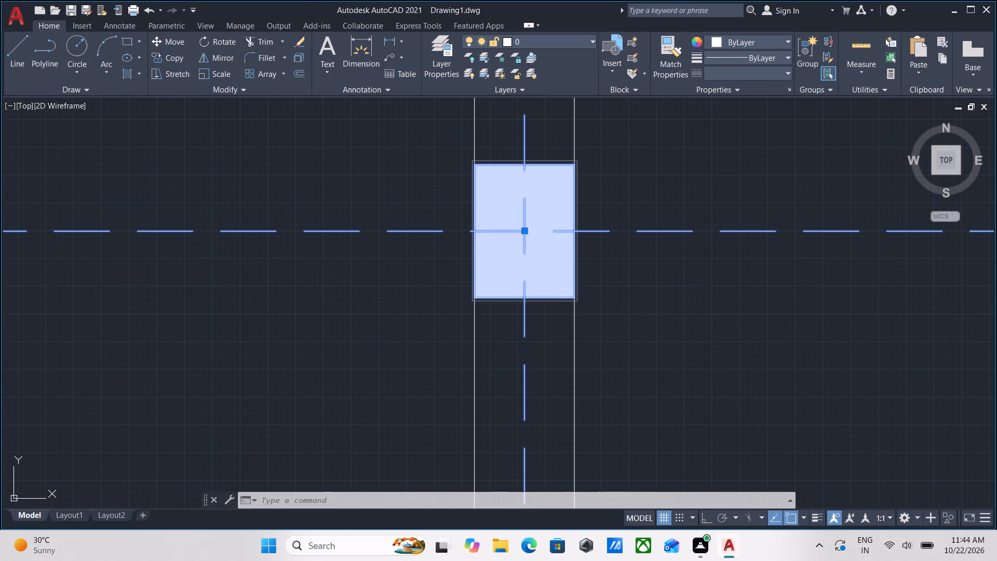
Add the column at grid intersection D-3 to the selection.
{"action": "scroll", "coordinate": [689, 331], "scroll_direction": "down", "scroll_amount": 3}
{"action": "middle_click_drag", "start_coordinate": [691, 331], "coordinate": [653, 330]}
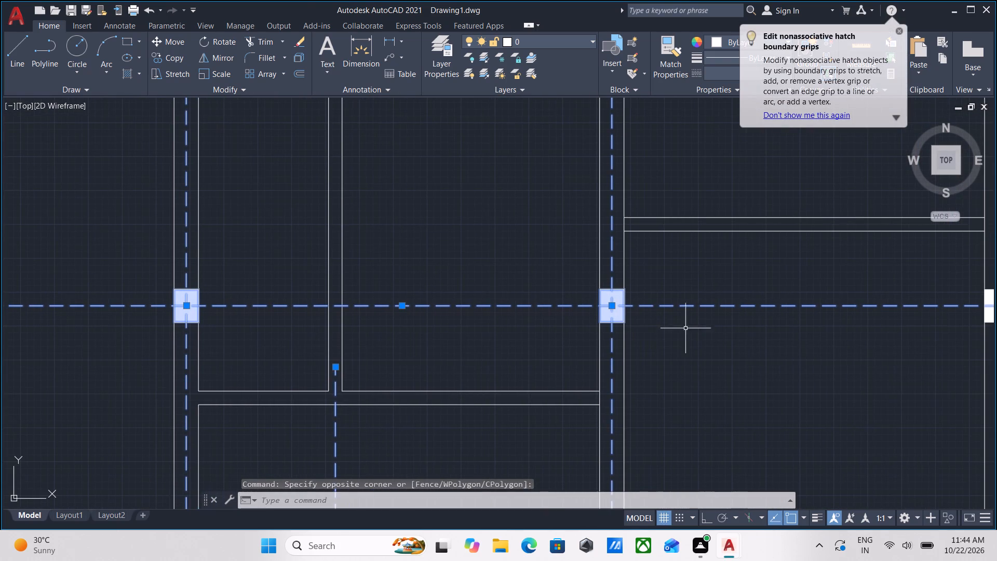
{"action": "middle_click_drag", "start_coordinate": [685, 328], "coordinate": [540, 328]}
{"action": "scroll", "coordinate": [872, 331], "scroll_direction": "up", "scroll_amount": 2, "text": "ctrl"}
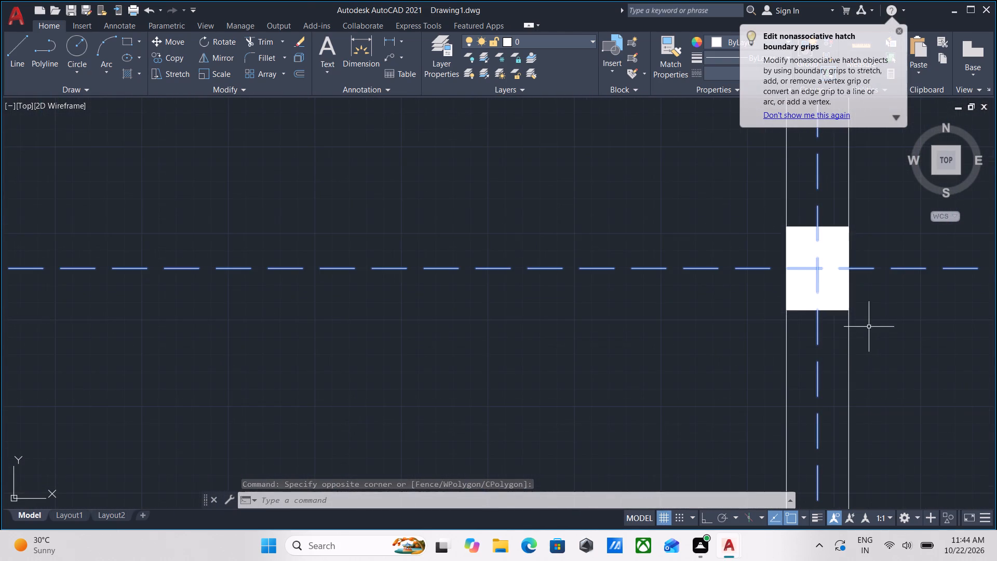
{"action": "scroll", "coordinate": [843, 318], "scroll_direction": "up", "scroll_amount": 2}
{"action": "left_click", "coordinate": [838, 315]}
{"action": "left_click", "coordinate": [824, 287]}
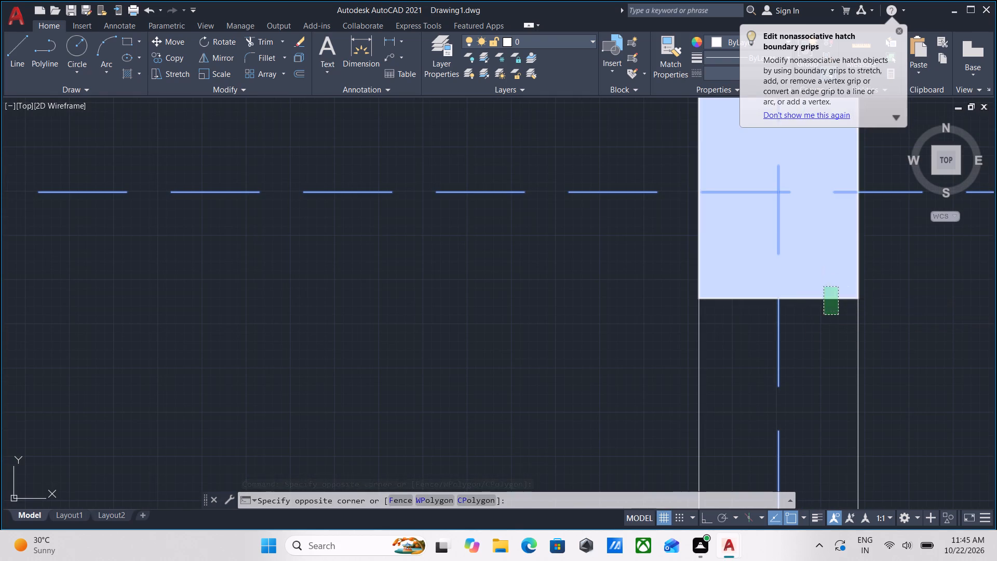
Add the column at grid intersection A-4 to the selection.
{"action": "scroll", "coordinate": [824, 287], "scroll_direction": "down", "scroll_amount": 3}
{"action": "scroll", "coordinate": [468, 342], "scroll_direction": "down", "scroll_amount": 4}
{"action": "middle_click_drag", "start_coordinate": [481, 366], "coordinate": [486, 362]}
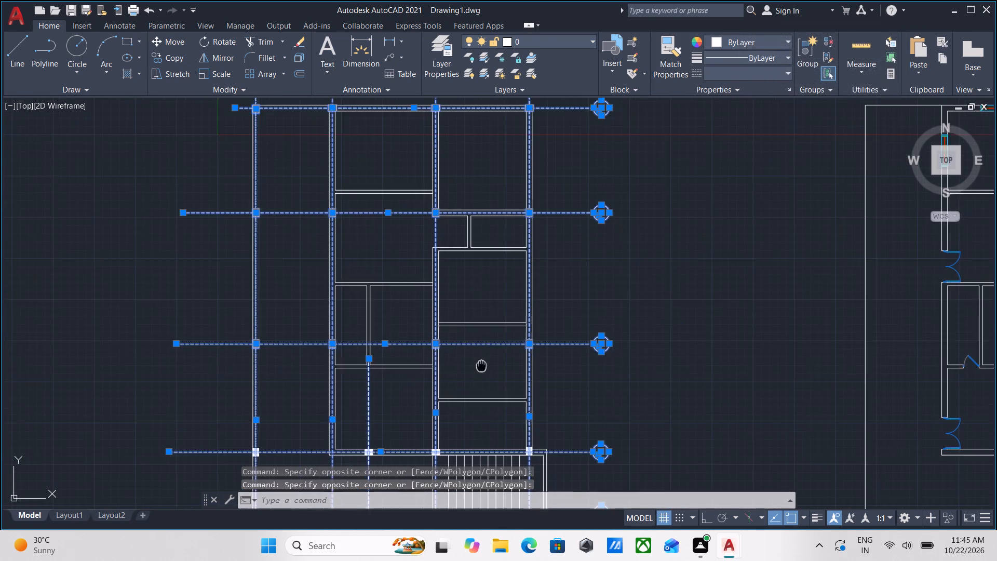
{"action": "middle_click_drag", "start_coordinate": [486, 362], "coordinate": [546, 270]}
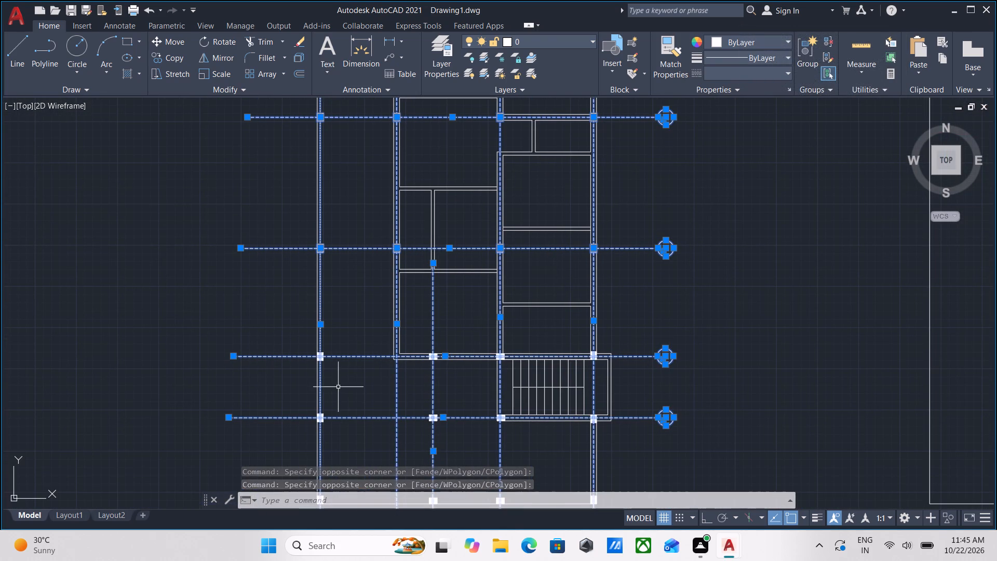
{"action": "scroll", "coordinate": [307, 379], "scroll_direction": "up", "scroll_amount": 3}
{"action": "scroll", "coordinate": [324, 334], "scroll_direction": "up", "scroll_amount": 5}
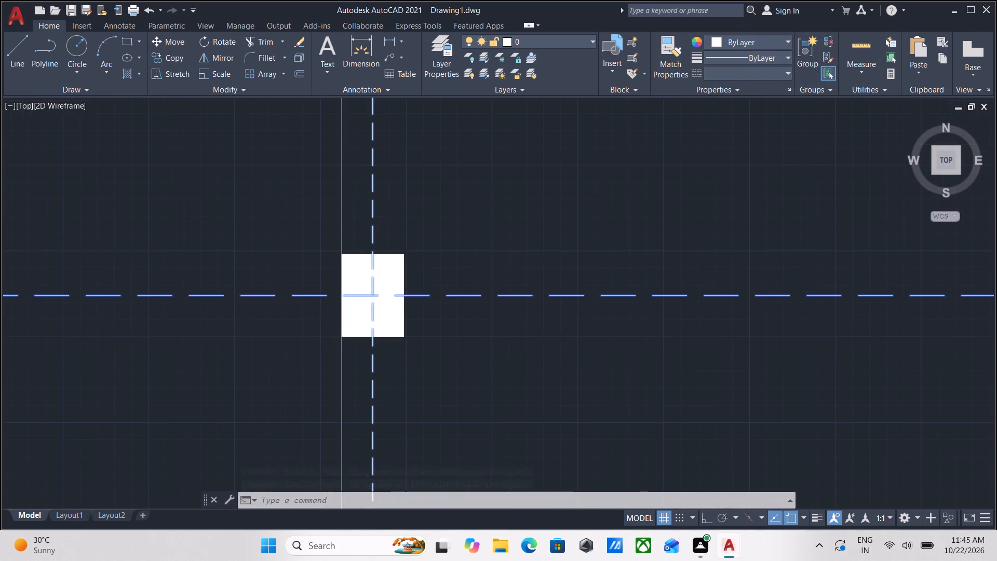
{"action": "left_click", "coordinate": [531, 407]}
{"action": "left_click", "coordinate": [474, 328]}
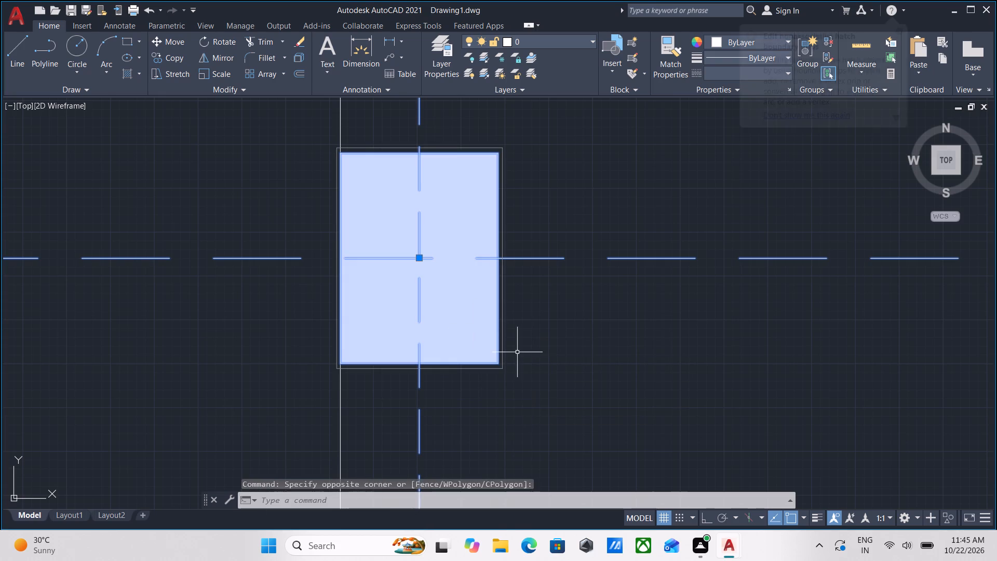
Add the column on grid line 4 at the intermediate vertical grid line between B and C to the selection.
{"action": "scroll", "coordinate": [688, 367], "scroll_direction": "down", "scroll_amount": 2}
{"action": "scroll", "coordinate": [752, 363], "scroll_direction": "down", "scroll_amount": 2}
{"action": "middle_click_drag", "start_coordinate": [753, 363], "coordinate": [334, 299]}
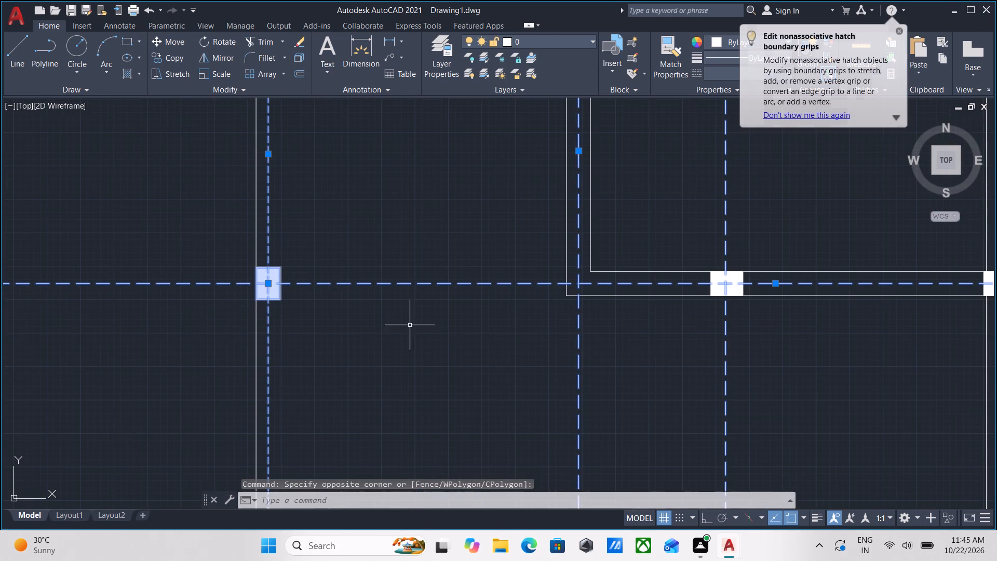
{"action": "scroll", "coordinate": [790, 296], "scroll_direction": "up", "scroll_amount": 3}
{"action": "middle_click_drag", "start_coordinate": [712, 339], "coordinate": [687, 375]}
{"action": "scroll", "coordinate": [619, 287], "scroll_direction": "up", "scroll_amount": 2}
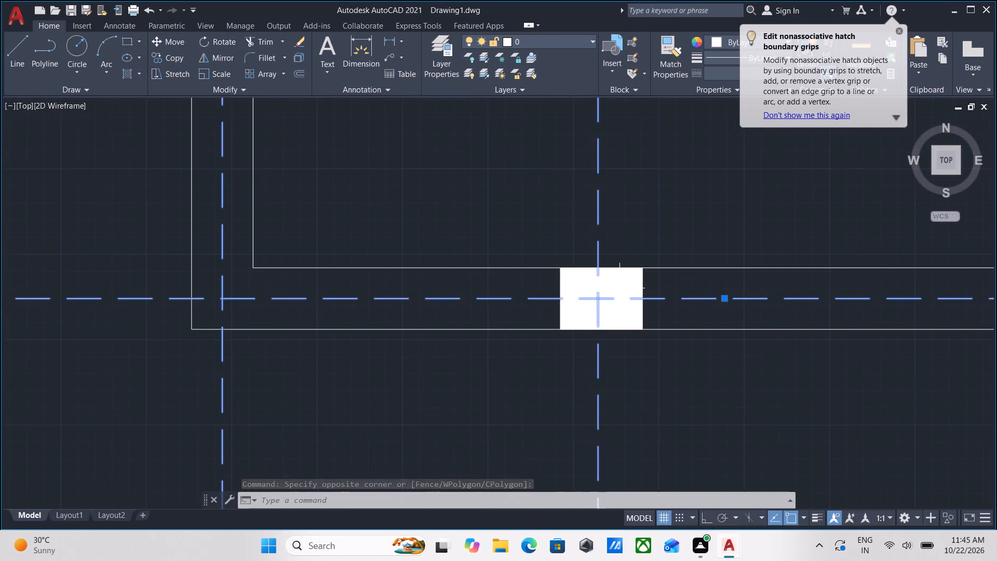
{"action": "scroll", "coordinate": [688, 358], "scroll_direction": "up", "scroll_amount": 2}
{"action": "left_click", "coordinate": [705, 367]}
{"action": "left_click", "coordinate": [625, 337]}
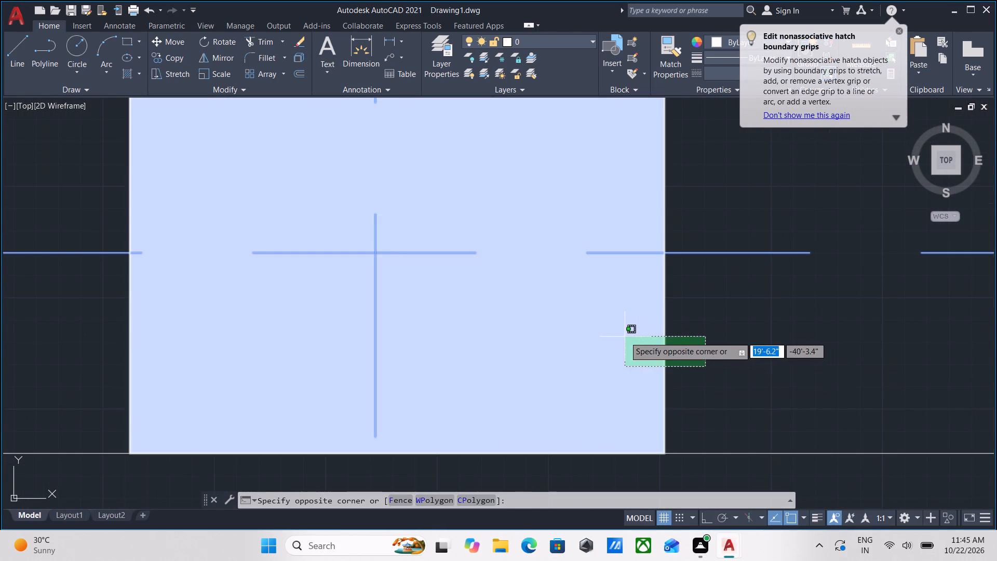
Add the column at grid intersection C-4, beside the staircase's upper corner, to the selection.
{"action": "scroll", "coordinate": [632, 334], "scroll_direction": "down", "scroll_amount": 4}
{"action": "scroll", "coordinate": [738, 392], "scroll_direction": "down", "scroll_amount": 3}
{"action": "middle_click_drag", "start_coordinate": [738, 392], "coordinate": [302, 330]}
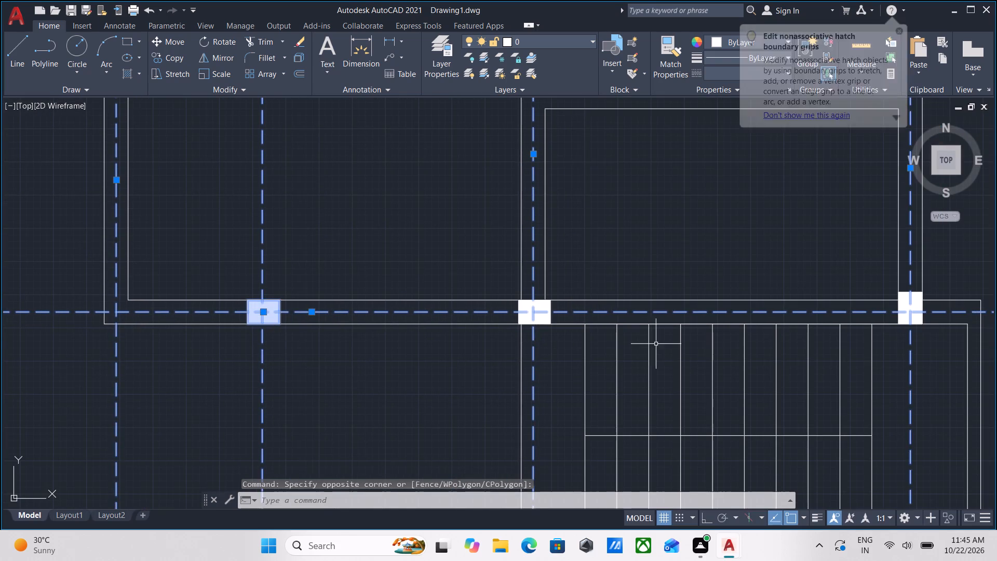
{"action": "scroll", "coordinate": [583, 318], "scroll_direction": "up", "scroll_amount": 3}
{"action": "scroll", "coordinate": [525, 313], "scroll_direction": "up", "scroll_amount": 2}
{"action": "left_click", "coordinate": [617, 378]}
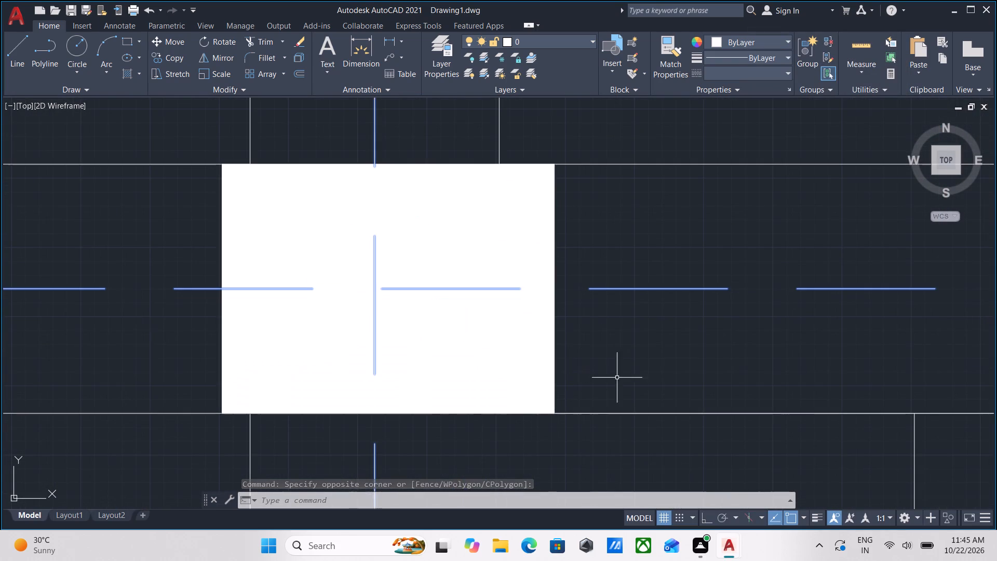
{"action": "left_click", "coordinate": [513, 336]}
Add the column at grid intersection D-4 to the selection.
{"action": "scroll", "coordinate": [520, 336], "scroll_direction": "down", "scroll_amount": 4}
{"action": "scroll", "coordinate": [597, 327], "scroll_direction": "down", "scroll_amount": 2}
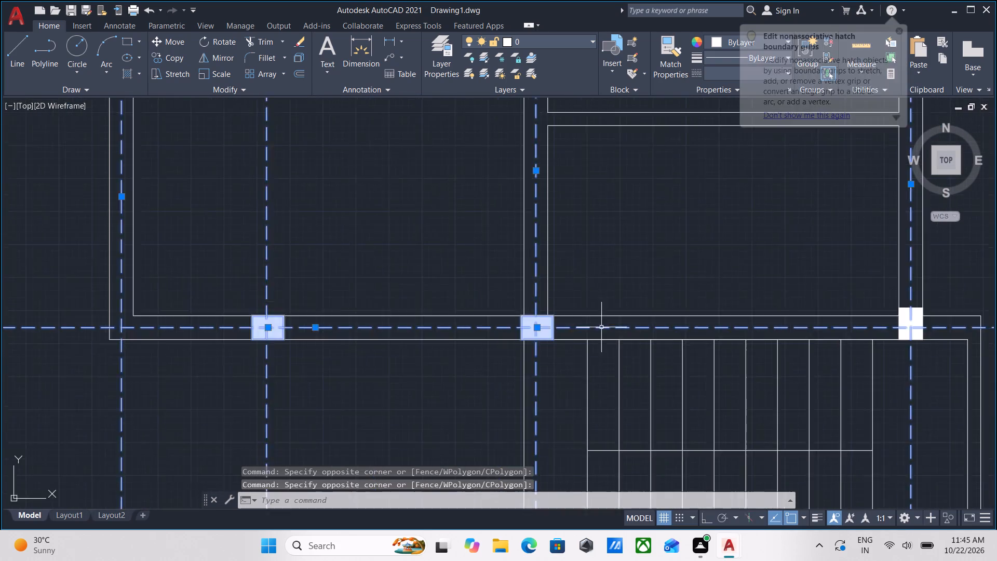
{"action": "middle_click_drag", "start_coordinate": [604, 328], "coordinate": [422, 305]}
{"action": "scroll", "coordinate": [628, 313], "scroll_direction": "up", "scroll_amount": 4}
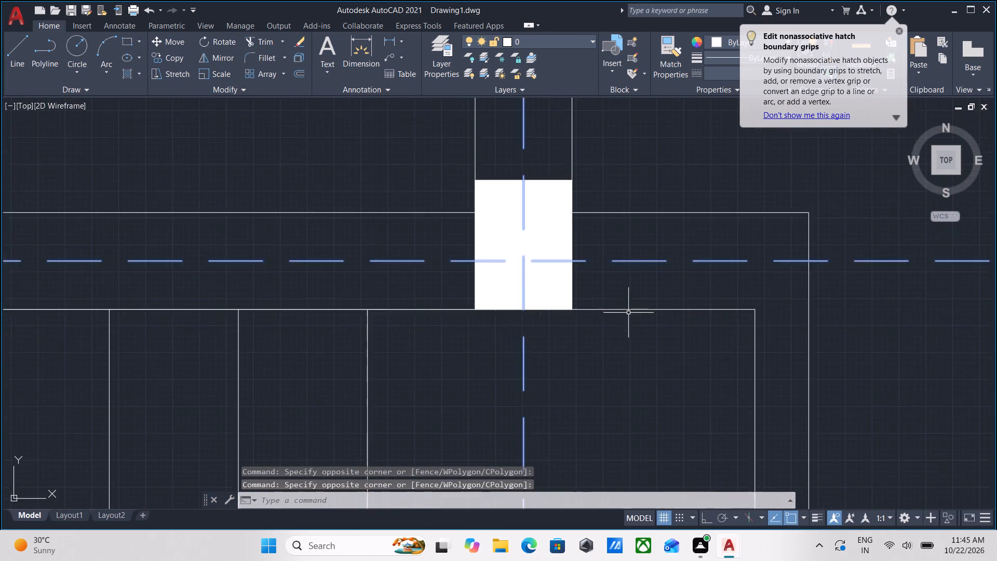
{"action": "scroll", "coordinate": [628, 313], "scroll_direction": "up", "scroll_amount": 1}
{"action": "left_click", "coordinate": [586, 277]}
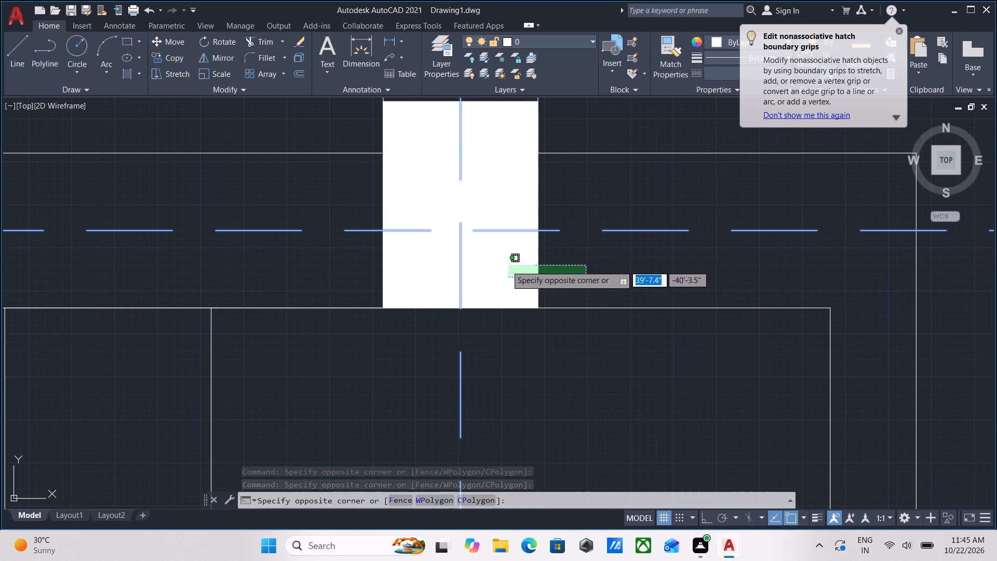
{"action": "left_click", "coordinate": [498, 265]}
Add the column at grid intersection D-5, below the staircase, to the selection.
{"action": "scroll", "coordinate": [545, 405], "scroll_direction": "down", "scroll_amount": 2}
{"action": "middle_click_drag", "start_coordinate": [544, 405], "coordinate": [569, 259]}
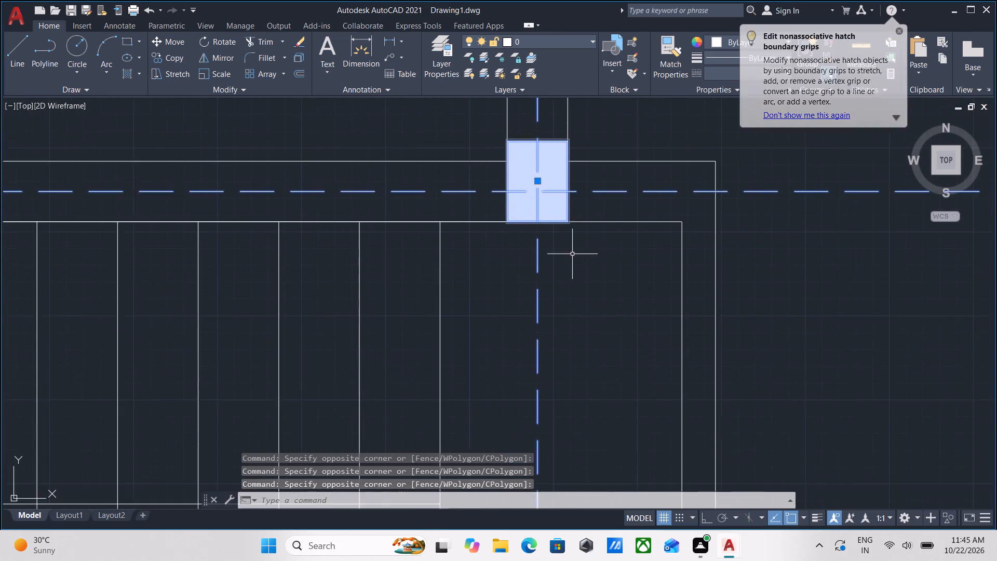
{"action": "scroll", "coordinate": [572, 254], "scroll_direction": "down", "scroll_amount": 2}
{"action": "scroll", "coordinate": [573, 327], "scroll_direction": "down", "scroll_amount": 1}
{"action": "middle_click_drag", "start_coordinate": [573, 327], "coordinate": [581, 242]}
{"action": "scroll", "coordinate": [588, 390], "scroll_direction": "up", "scroll_amount": 2}
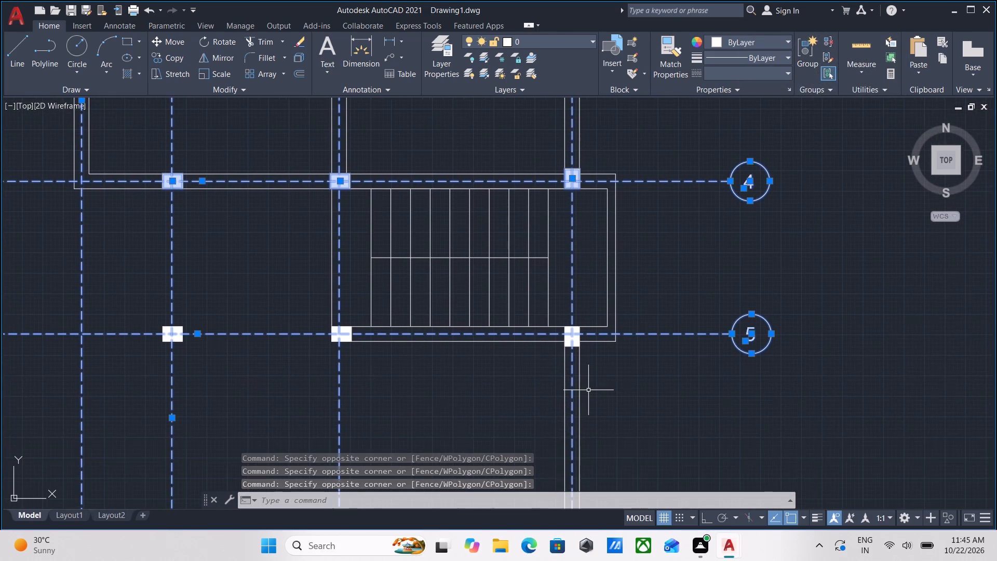
{"action": "scroll", "coordinate": [533, 281], "scroll_direction": "up", "scroll_amount": 4}
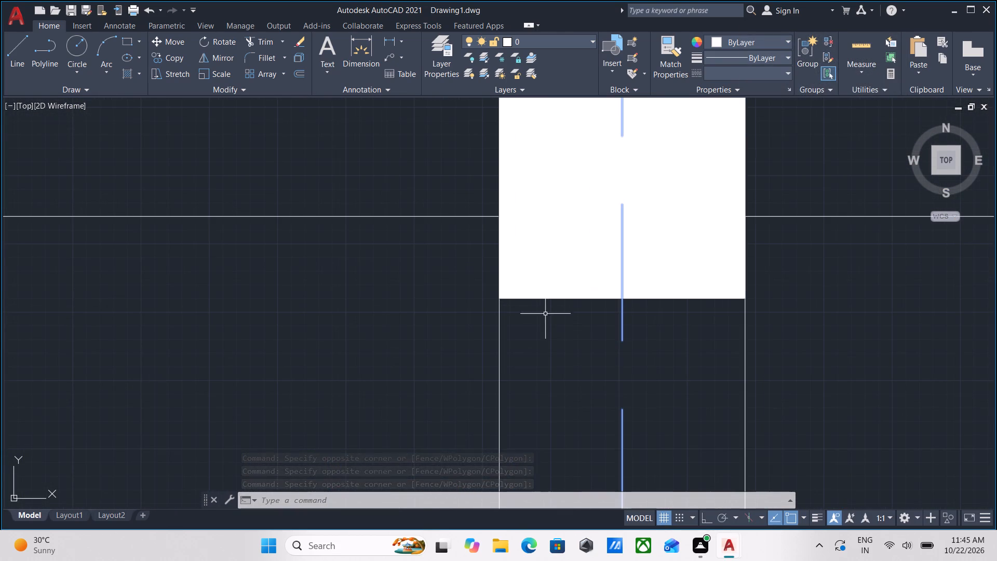
{"action": "left_click", "coordinate": [708, 333]}
{"action": "left_click", "coordinate": [679, 278]}
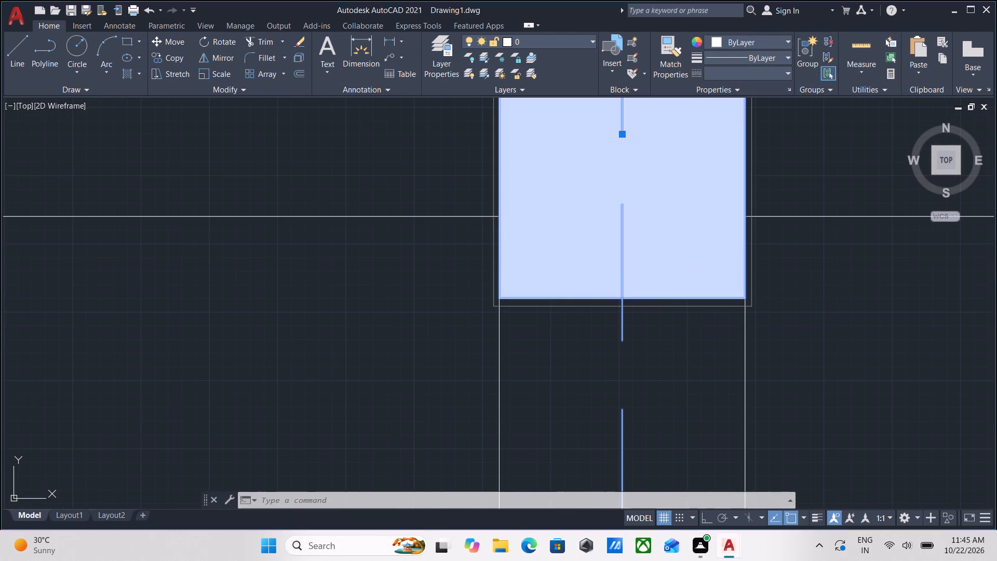
Add the column at grid intersection C-5 to the selection.
{"action": "scroll", "coordinate": [532, 335], "scroll_direction": "down", "scroll_amount": 2}
{"action": "scroll", "coordinate": [354, 340], "scroll_direction": "down", "scroll_amount": 1}
{"action": "middle_click_drag", "start_coordinate": [354, 340], "coordinate": [794, 327]}
{"action": "middle_click_drag", "start_coordinate": [428, 338], "coordinate": [482, 332]}
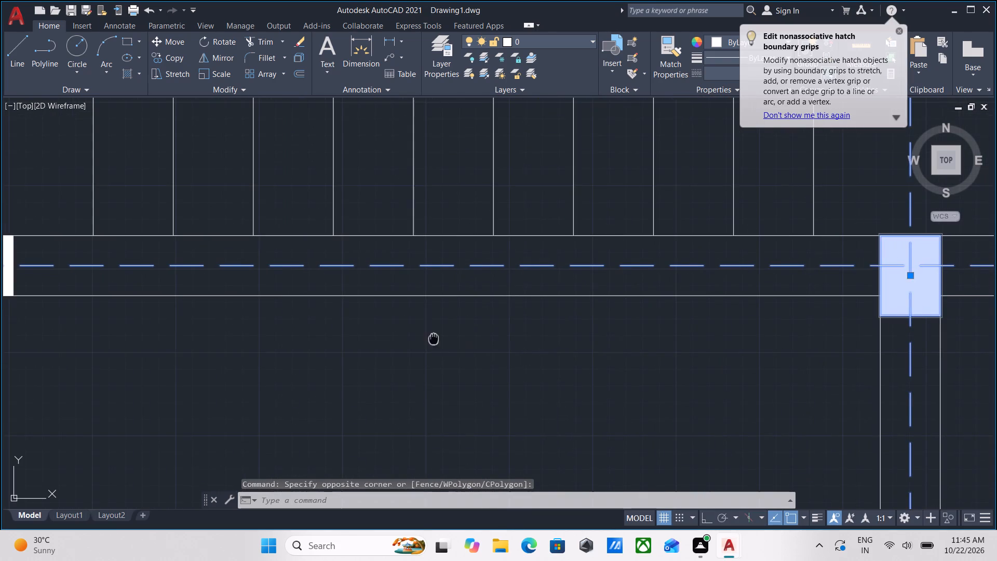
{"action": "middle_click_drag", "start_coordinate": [482, 332], "coordinate": [742, 318]}
{"action": "middle_click_drag", "start_coordinate": [381, 318], "coordinate": [580, 339]}
{"action": "scroll", "coordinate": [547, 278], "scroll_direction": "up", "scroll_amount": 1}
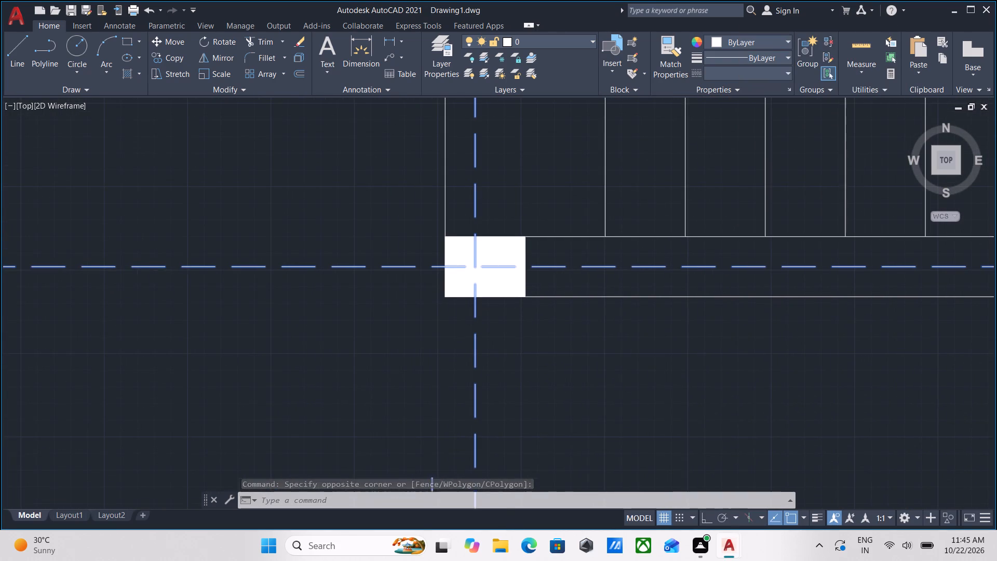
{"action": "scroll", "coordinate": [547, 278], "scroll_direction": "up", "scroll_amount": 1}
{"action": "left_click", "coordinate": [516, 290]}
{"action": "left_click", "coordinate": [473, 283]}
Add the column on grid line 5 at the intermediate vertical grid line between B and C to the selection.
{"action": "scroll", "coordinate": [473, 283], "scroll_direction": "down", "scroll_amount": 3}
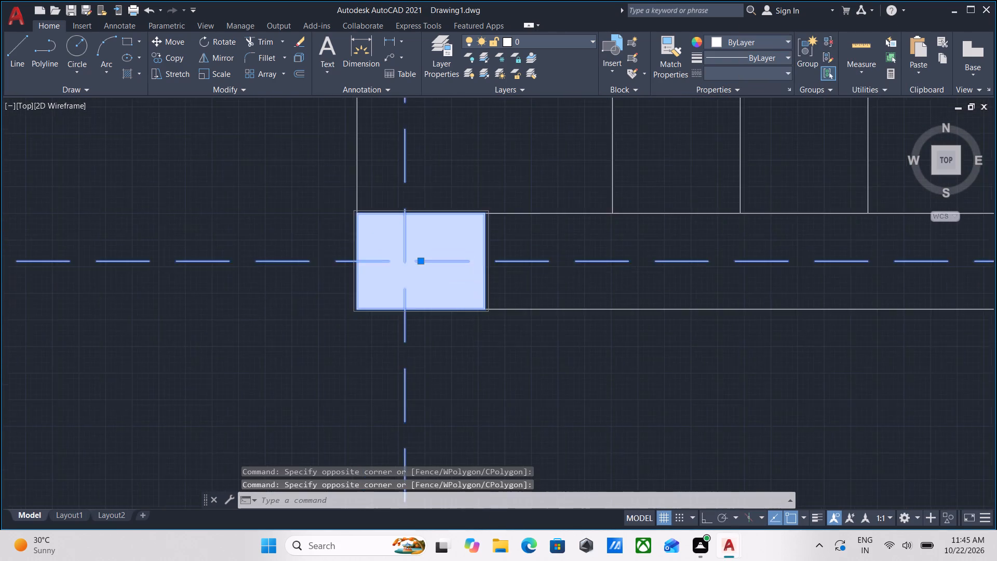
{"action": "scroll", "coordinate": [515, 342], "scroll_direction": "down", "scroll_amount": 2}
{"action": "middle_click_drag", "start_coordinate": [515, 345], "coordinate": [658, 336]}
{"action": "scroll", "coordinate": [474, 315], "scroll_direction": "up", "scroll_amount": 5}
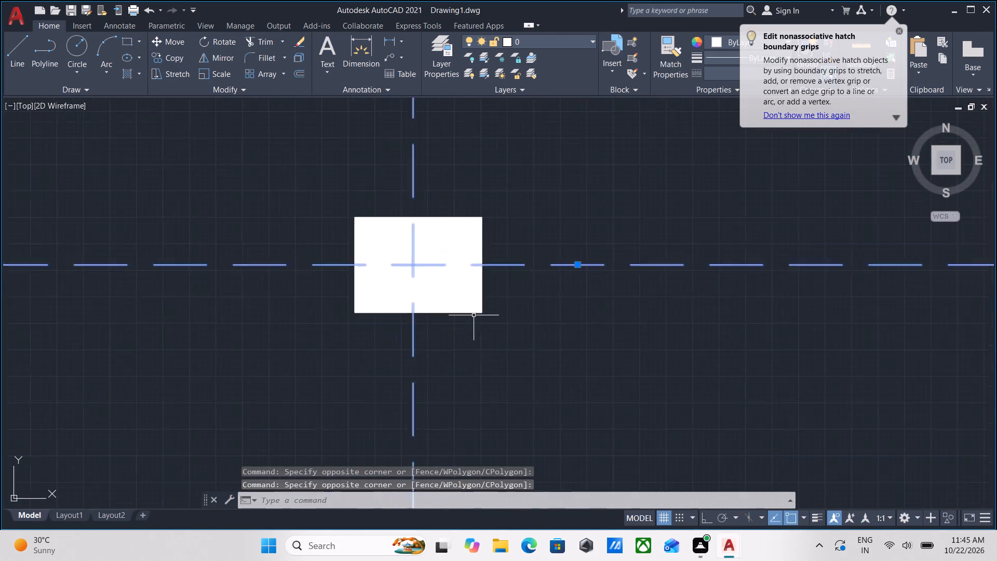
{"action": "left_click", "coordinate": [534, 348]}
{"action": "left_click", "coordinate": [468, 286]}
Add the column at grid intersection A-5 to the selection.
{"action": "scroll", "coordinate": [484, 328], "scroll_direction": "down", "scroll_amount": 3}
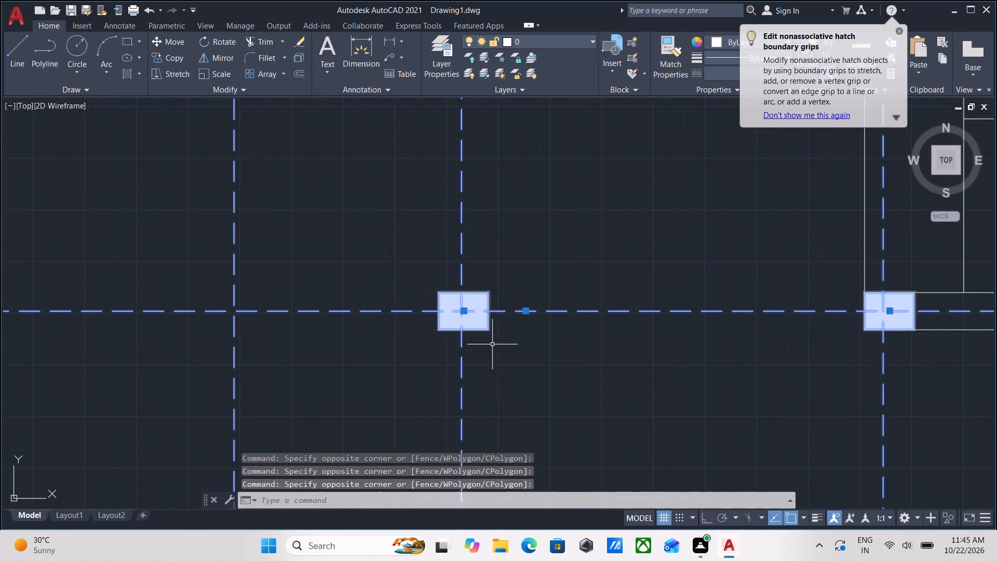
{"action": "middle_click_drag", "start_coordinate": [496, 350], "coordinate": [588, 324]}
{"action": "middle_click_drag", "start_coordinate": [408, 328], "coordinate": [556, 299]}
{"action": "scroll", "coordinate": [372, 320], "scroll_direction": "down", "scroll_amount": 2}
{"action": "middle_click_drag", "start_coordinate": [342, 322], "coordinate": [526, 328]}
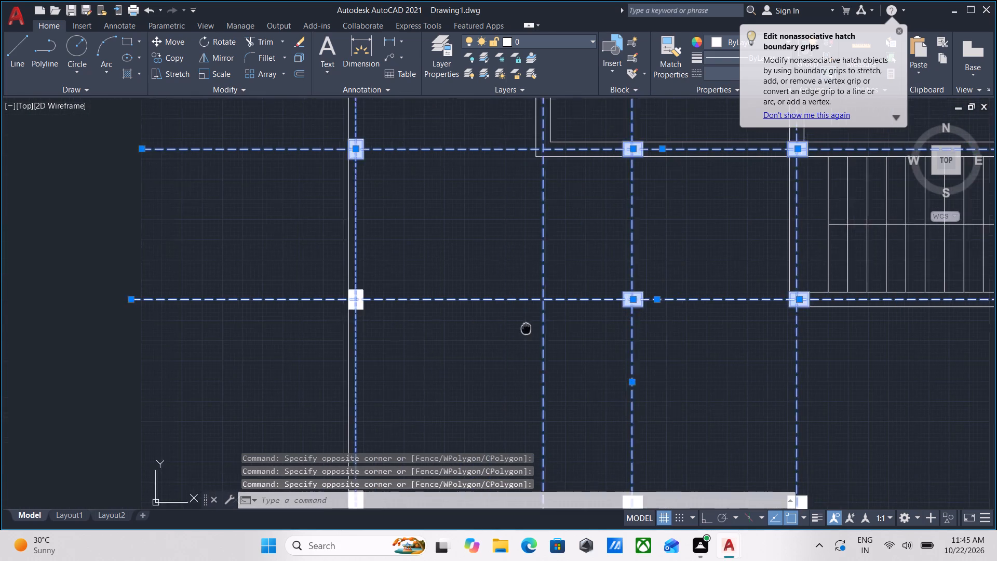
{"action": "scroll", "coordinate": [410, 319], "scroll_direction": "up", "scroll_amount": 4}
{"action": "left_click", "coordinate": [412, 317]}
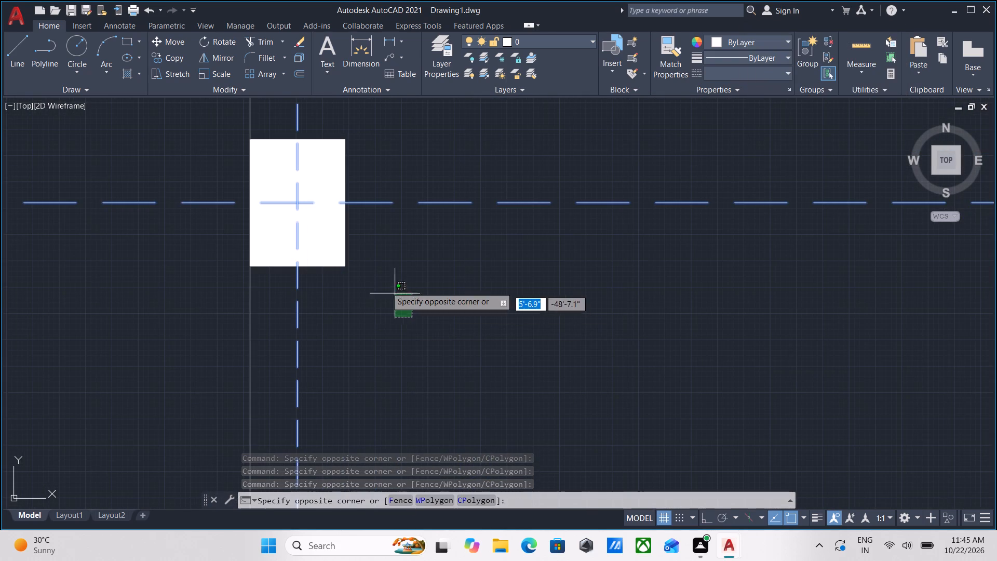
{"action": "left_click", "coordinate": [328, 245]}
Add the corner column where grid line A meets the plan's bottom edge line to the selection.
{"action": "scroll", "coordinate": [454, 335], "scroll_direction": "down", "scroll_amount": 4}
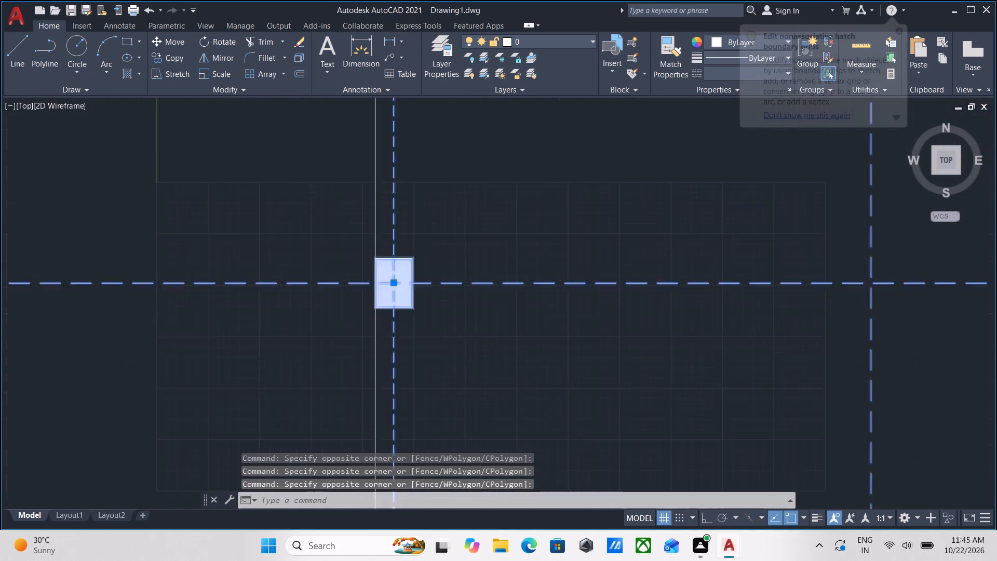
{"action": "scroll", "coordinate": [506, 379], "scroll_direction": "down", "scroll_amount": 1}
{"action": "middle_click_drag", "start_coordinate": [506, 379], "coordinate": [482, 309]}
{"action": "scroll", "coordinate": [479, 305], "scroll_direction": "down", "scroll_amount": 2}
{"action": "scroll", "coordinate": [482, 388], "scroll_direction": "up", "scroll_amount": 3}
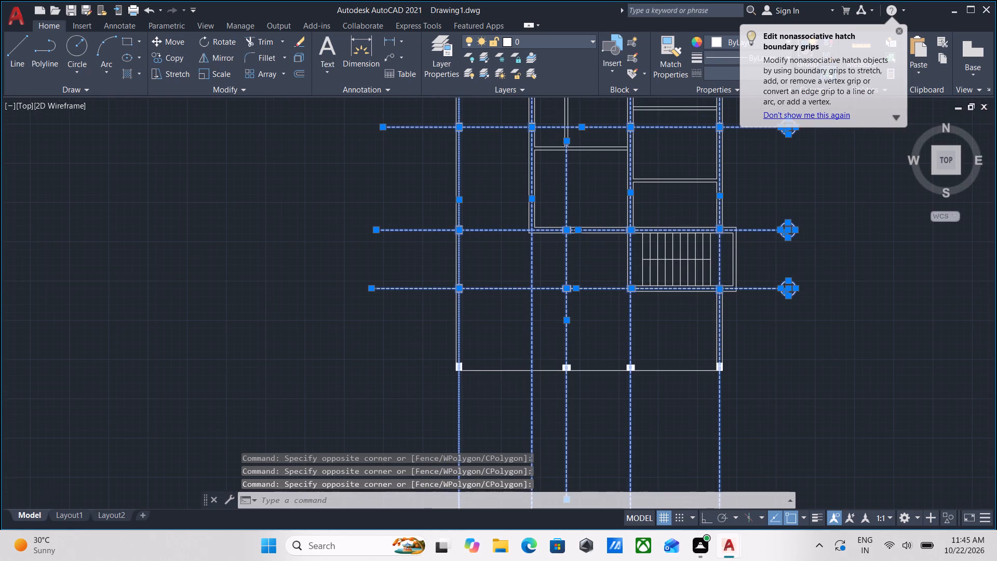
{"action": "scroll", "coordinate": [438, 343], "scroll_direction": "up", "scroll_amount": 3}
{"action": "middle_click_drag", "start_coordinate": [373, 251], "coordinate": [475, 386]}
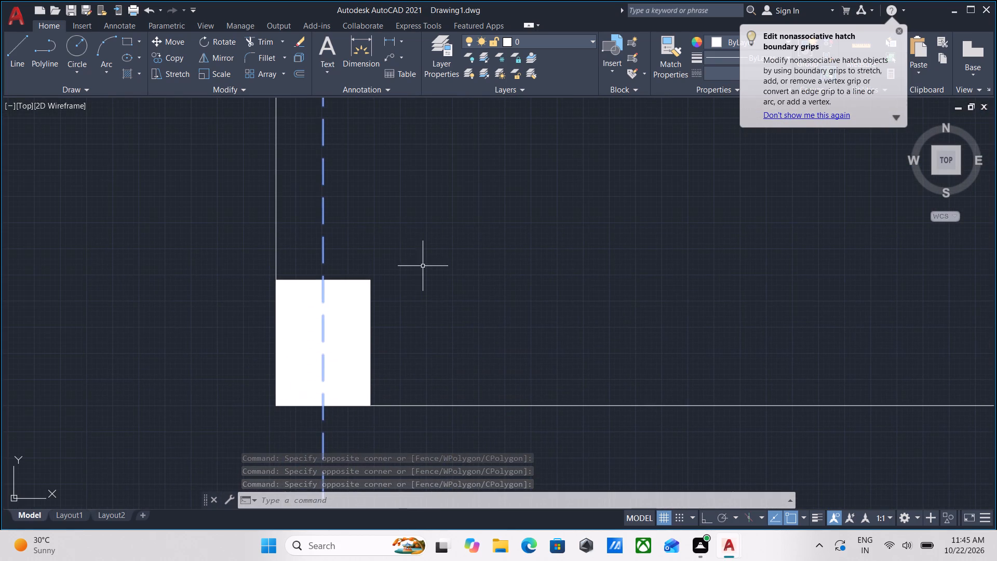
{"action": "left_click", "coordinate": [414, 252]}
{"action": "left_click", "coordinate": [342, 318]}
Add the bottom-edge column at the intermediate vertical grid line between B and C to the selection.
{"action": "scroll", "coordinate": [556, 318], "scroll_direction": "down", "scroll_amount": 2}
{"action": "middle_click_drag", "start_coordinate": [556, 318], "coordinate": [337, 312]}
{"action": "middle_click_drag", "start_coordinate": [585, 343], "coordinate": [268, 320]}
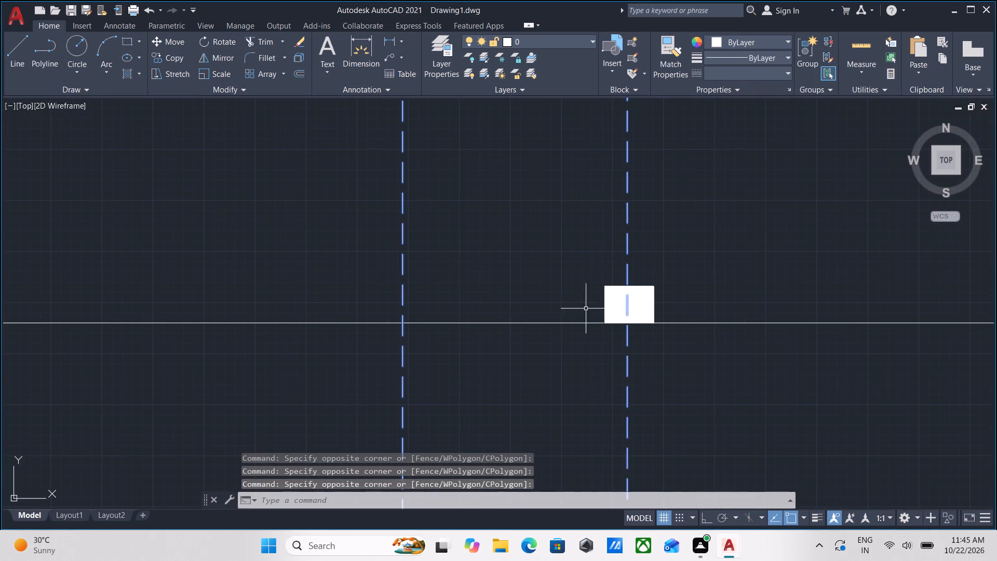
{"action": "scroll", "coordinate": [637, 293], "scroll_direction": "up", "scroll_amount": 2}
{"action": "left_click", "coordinate": [711, 249]}
{"action": "left_click", "coordinate": [637, 310]}
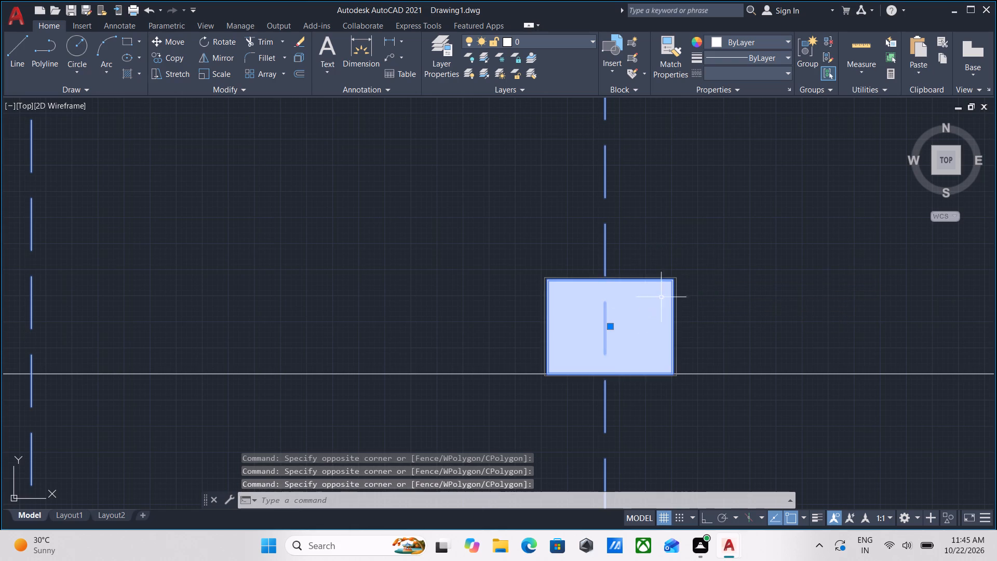
Add the column where grid line C meets the plan's bottom edge line to the selection.
{"action": "scroll", "coordinate": [734, 274], "scroll_direction": "down", "scroll_amount": 2}
{"action": "middle_click_drag", "start_coordinate": [734, 274], "coordinate": [332, 286]}
{"action": "middle_click_drag", "start_coordinate": [627, 291], "coordinate": [549, 313]}
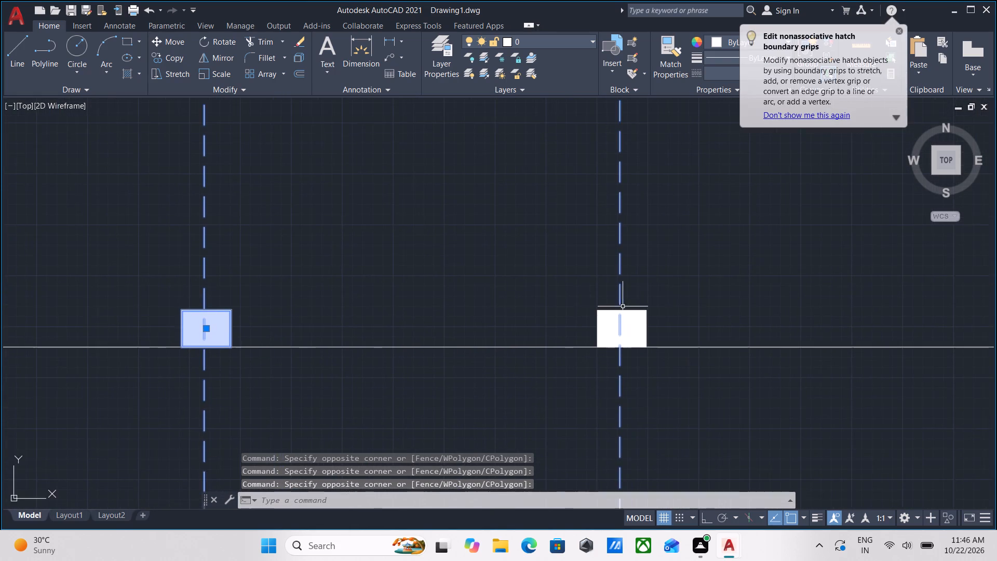
{"action": "scroll", "coordinate": [663, 304], "scroll_direction": "up", "scroll_amount": 2}
{"action": "left_click", "coordinate": [671, 296]}
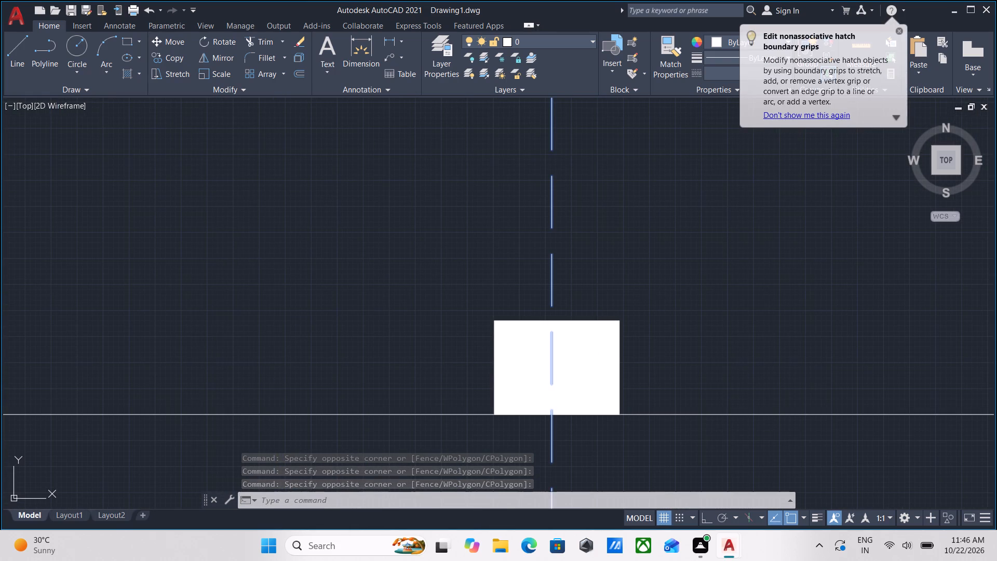
{"action": "left_click", "coordinate": [600, 341]}
Add the bottom corner column on the last vertical grid line beyond C, at the end of the plan's bottom edge line, to the selection.
{"action": "scroll", "coordinate": [645, 312], "scroll_direction": "down", "scroll_amount": 3}
{"action": "middle_click_drag", "start_coordinate": [655, 309], "coordinate": [447, 341]}
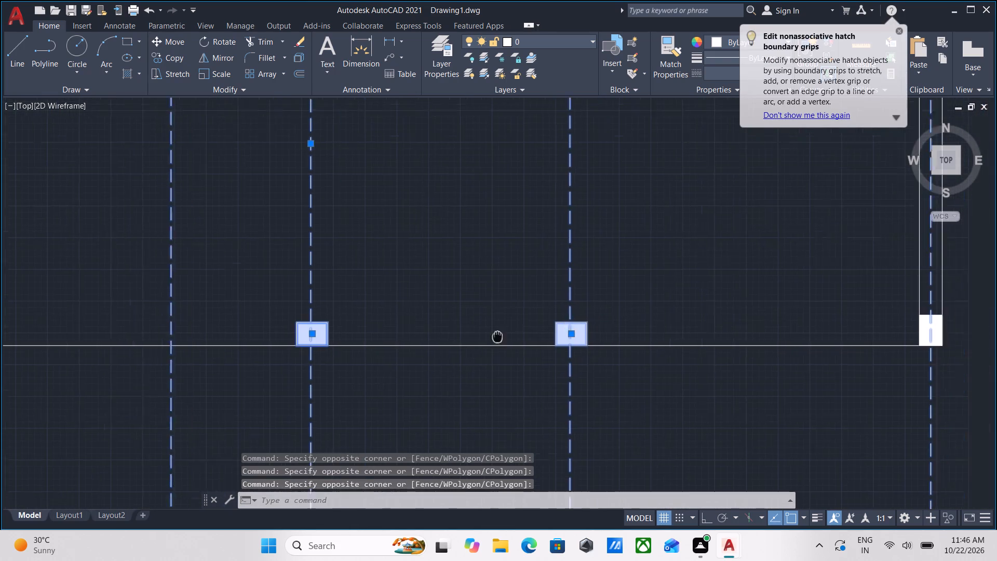
{"action": "middle_click_drag", "start_coordinate": [447, 341], "coordinate": [443, 342]}
{"action": "middle_click_drag", "start_coordinate": [665, 349], "coordinate": [544, 363]}
{"action": "scroll", "coordinate": [719, 407], "scroll_direction": "up", "scroll_amount": 2}
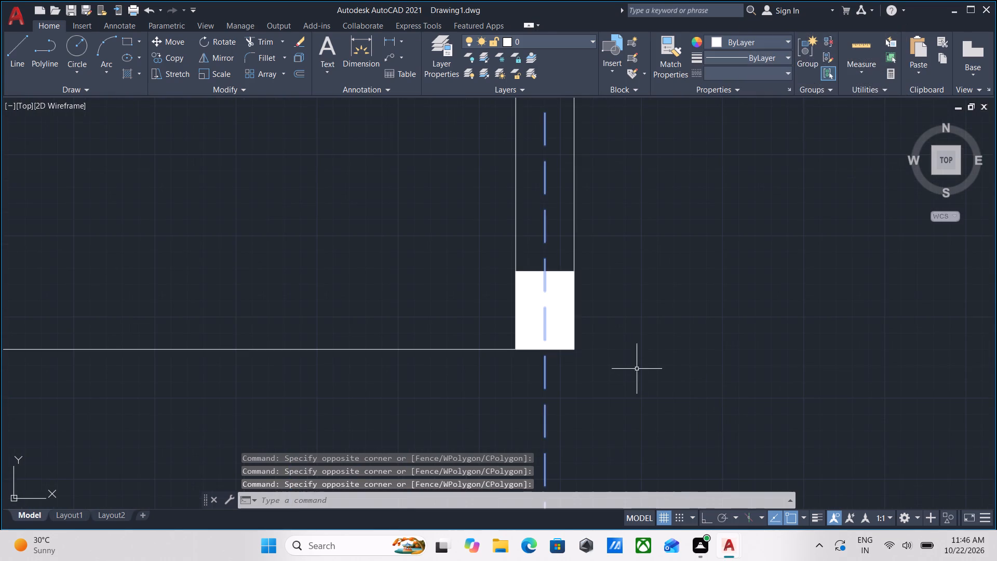
{"action": "scroll", "coordinate": [590, 347], "scroll_direction": "up", "scroll_amount": 2}
{"action": "scroll", "coordinate": [531, 345], "scroll_direction": "up", "scroll_amount": 2}
{"action": "left_click", "coordinate": [671, 435]}
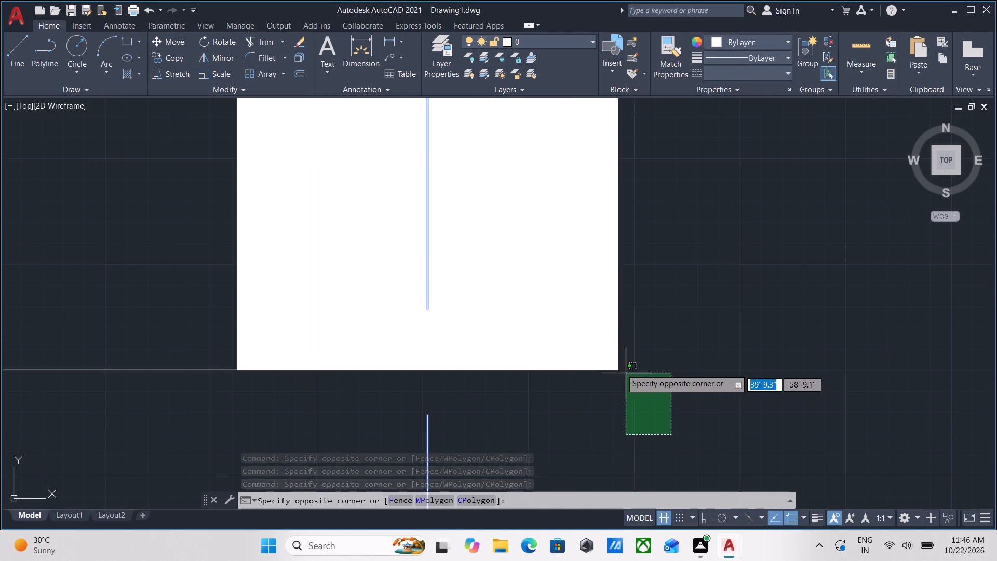
{"action": "left_click", "coordinate": [610, 357]}
{"action": "scroll", "coordinate": [702, 418], "scroll_direction": "down", "scroll_amount": 4}
{"action": "scroll", "coordinate": [788, 470], "scroll_direction": "down", "scroll_amount": 4}
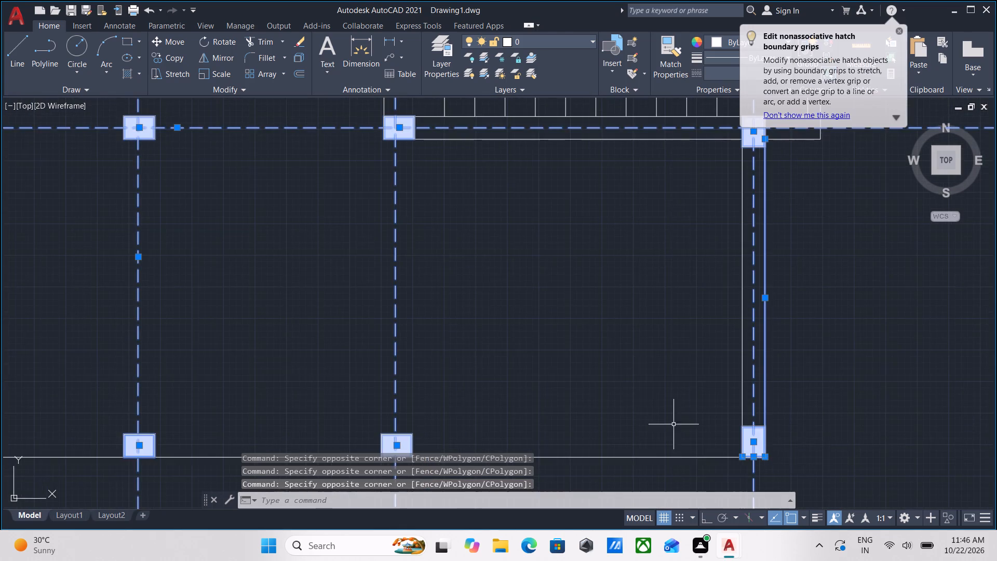
{"action": "scroll", "coordinate": [602, 319], "scroll_direction": "down", "scroll_amount": 4}
{"action": "middle_click_drag", "start_coordinate": [599, 335], "coordinate": [602, 474]}
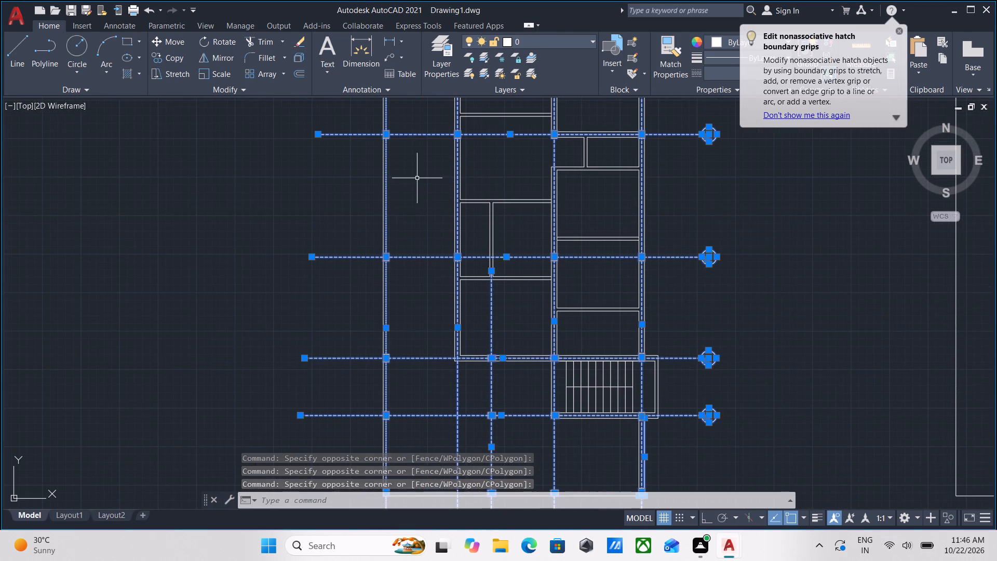
Group the selected grid lines, grid bubbles and columns of the first floor plan into one unnamed group.
{"action": "middle_click_drag", "start_coordinate": [412, 173], "coordinate": [436, 417]}
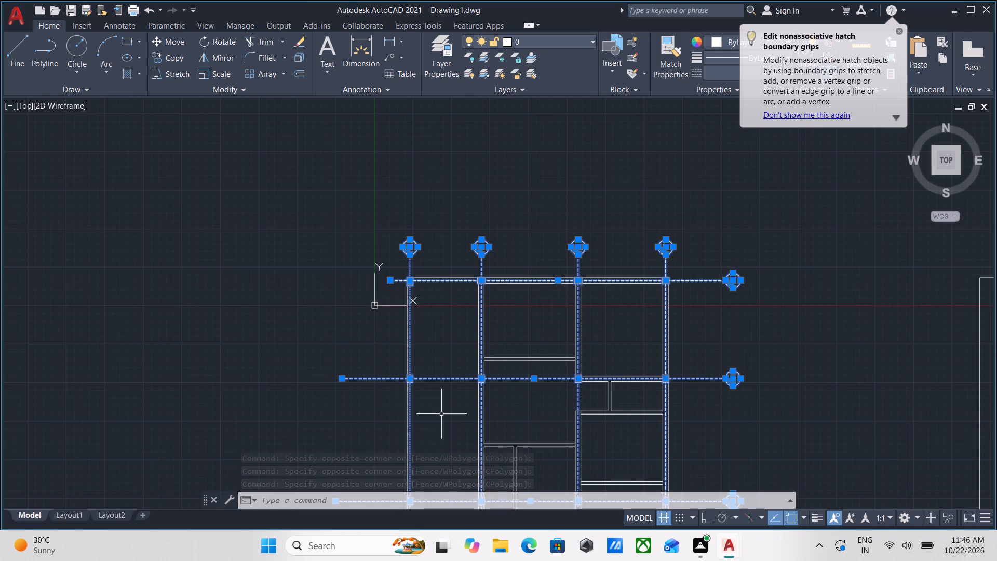
{"action": "key", "text": "g"}
{"action": "key", "text": "Return"}
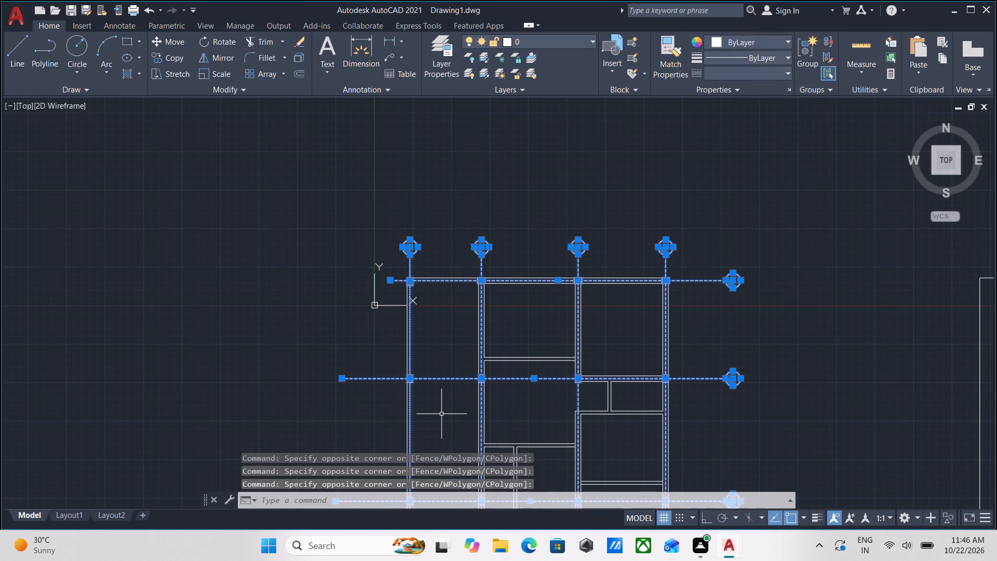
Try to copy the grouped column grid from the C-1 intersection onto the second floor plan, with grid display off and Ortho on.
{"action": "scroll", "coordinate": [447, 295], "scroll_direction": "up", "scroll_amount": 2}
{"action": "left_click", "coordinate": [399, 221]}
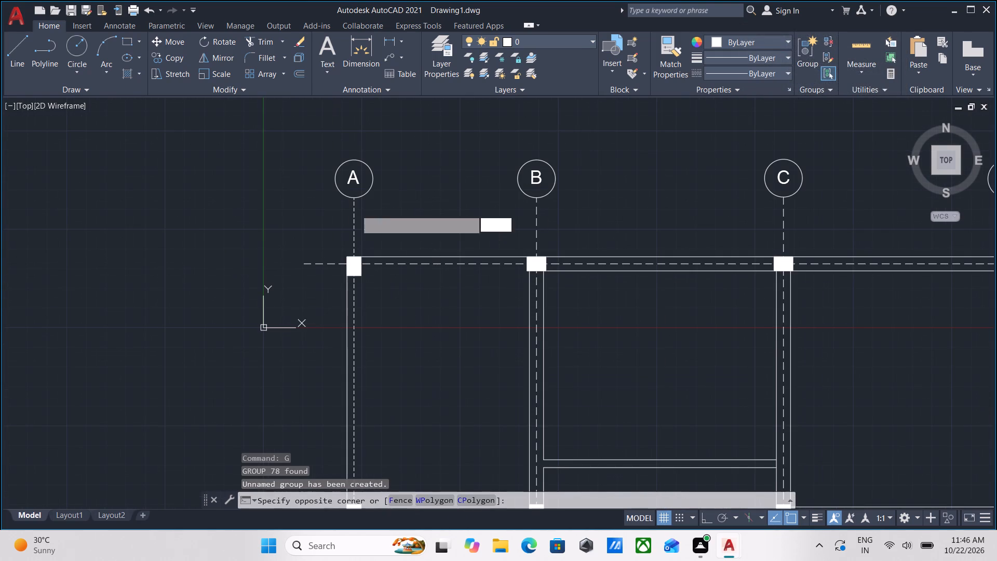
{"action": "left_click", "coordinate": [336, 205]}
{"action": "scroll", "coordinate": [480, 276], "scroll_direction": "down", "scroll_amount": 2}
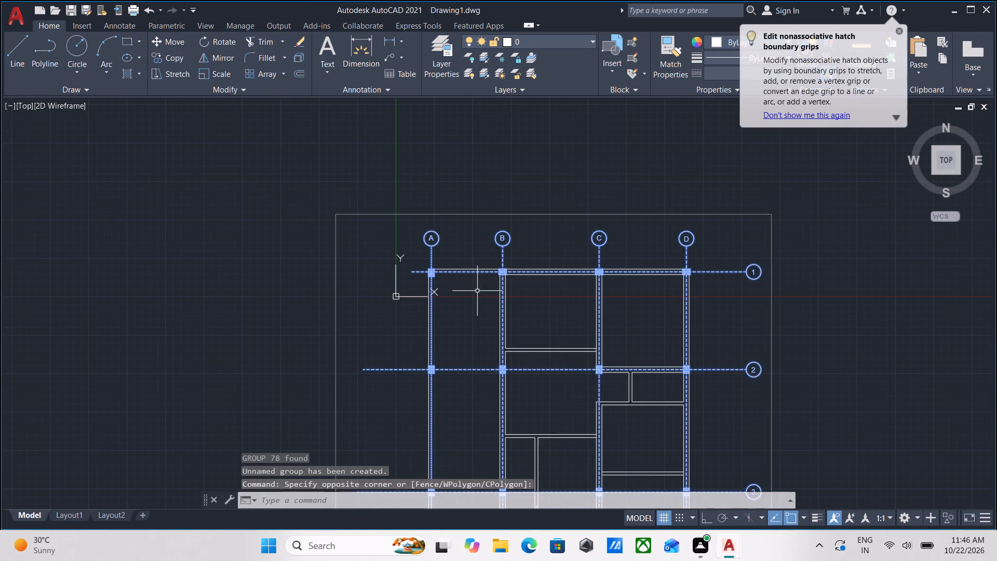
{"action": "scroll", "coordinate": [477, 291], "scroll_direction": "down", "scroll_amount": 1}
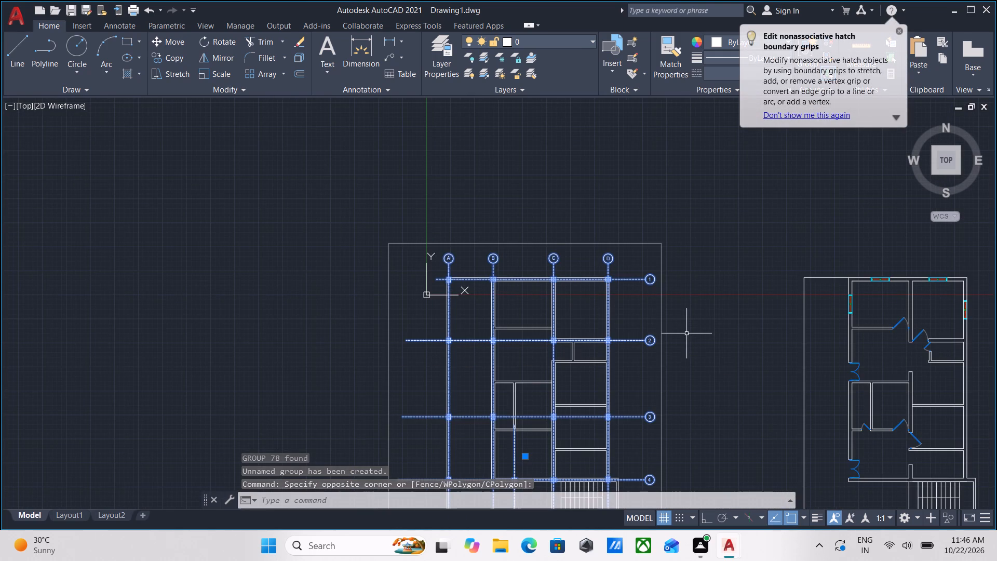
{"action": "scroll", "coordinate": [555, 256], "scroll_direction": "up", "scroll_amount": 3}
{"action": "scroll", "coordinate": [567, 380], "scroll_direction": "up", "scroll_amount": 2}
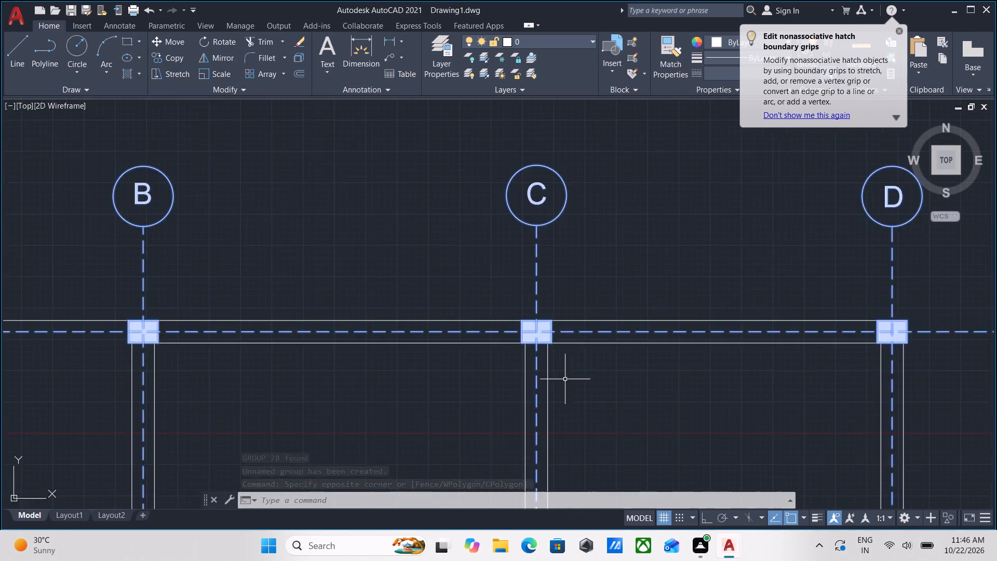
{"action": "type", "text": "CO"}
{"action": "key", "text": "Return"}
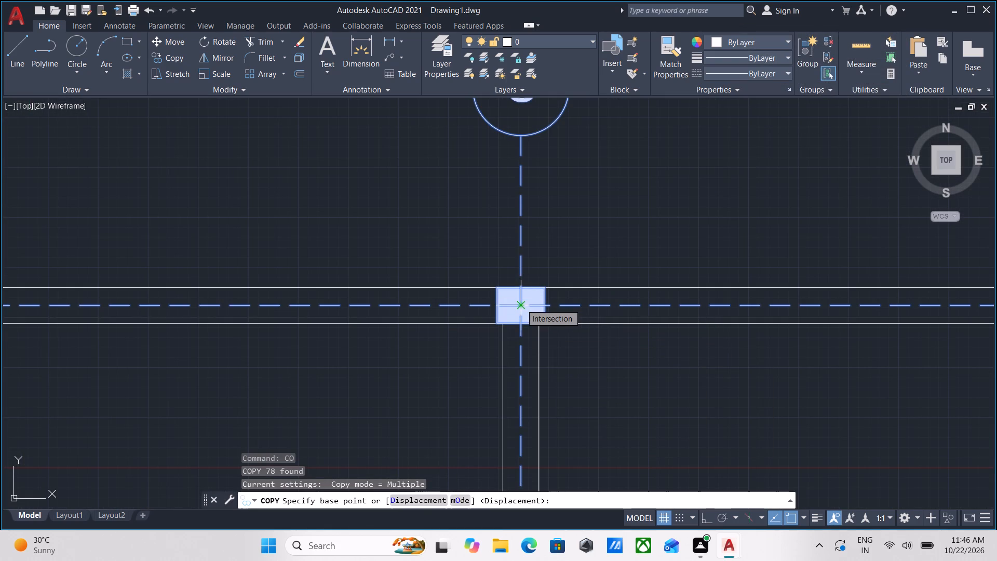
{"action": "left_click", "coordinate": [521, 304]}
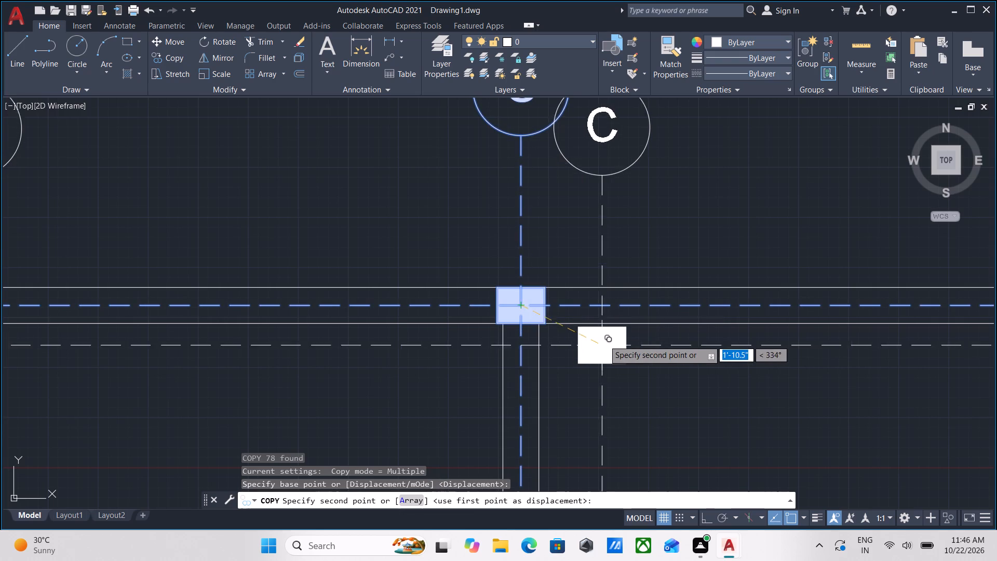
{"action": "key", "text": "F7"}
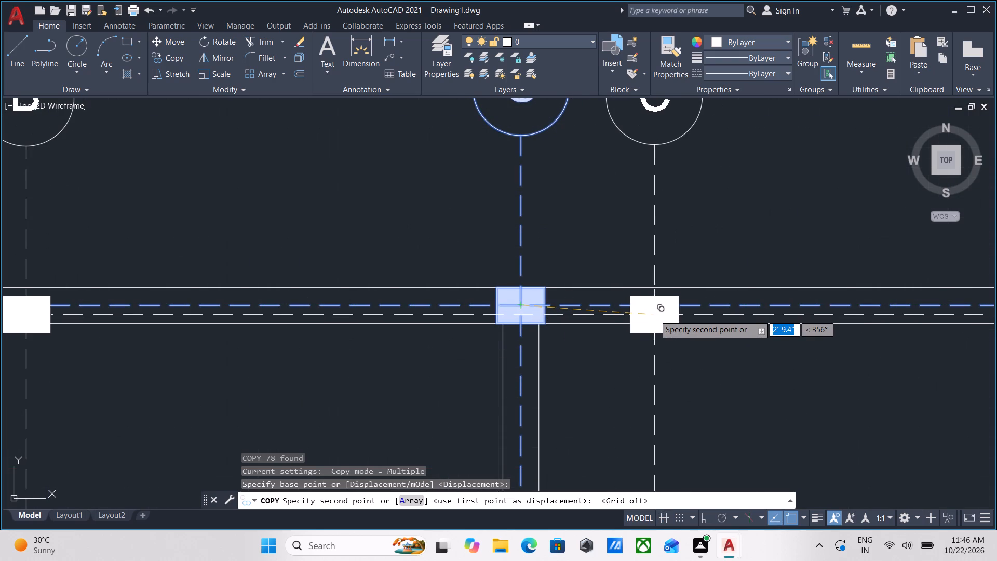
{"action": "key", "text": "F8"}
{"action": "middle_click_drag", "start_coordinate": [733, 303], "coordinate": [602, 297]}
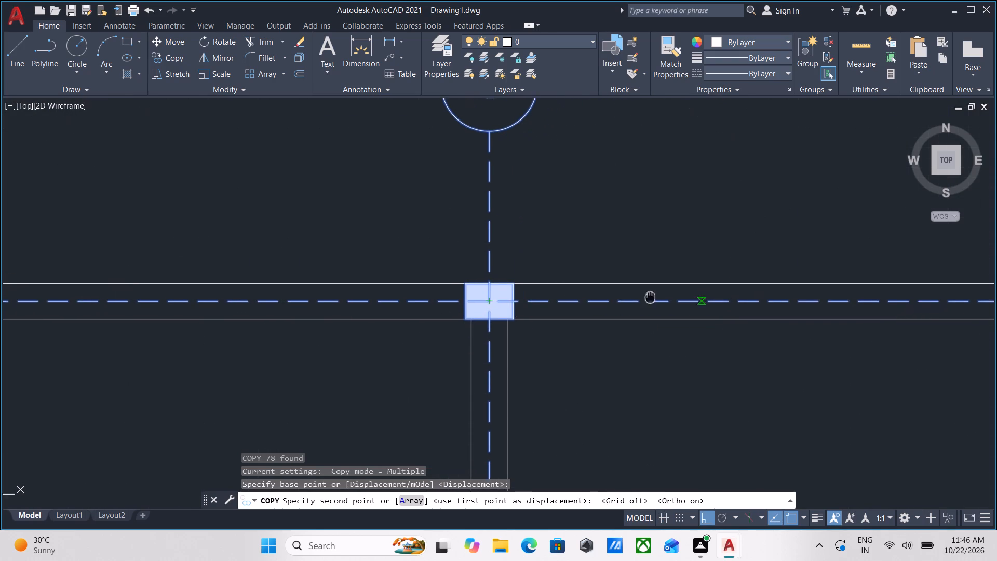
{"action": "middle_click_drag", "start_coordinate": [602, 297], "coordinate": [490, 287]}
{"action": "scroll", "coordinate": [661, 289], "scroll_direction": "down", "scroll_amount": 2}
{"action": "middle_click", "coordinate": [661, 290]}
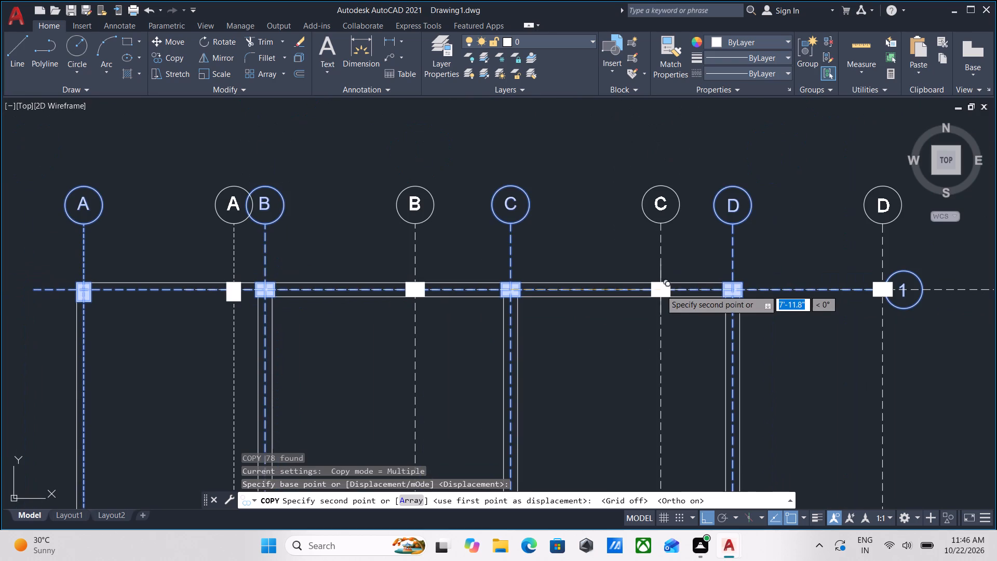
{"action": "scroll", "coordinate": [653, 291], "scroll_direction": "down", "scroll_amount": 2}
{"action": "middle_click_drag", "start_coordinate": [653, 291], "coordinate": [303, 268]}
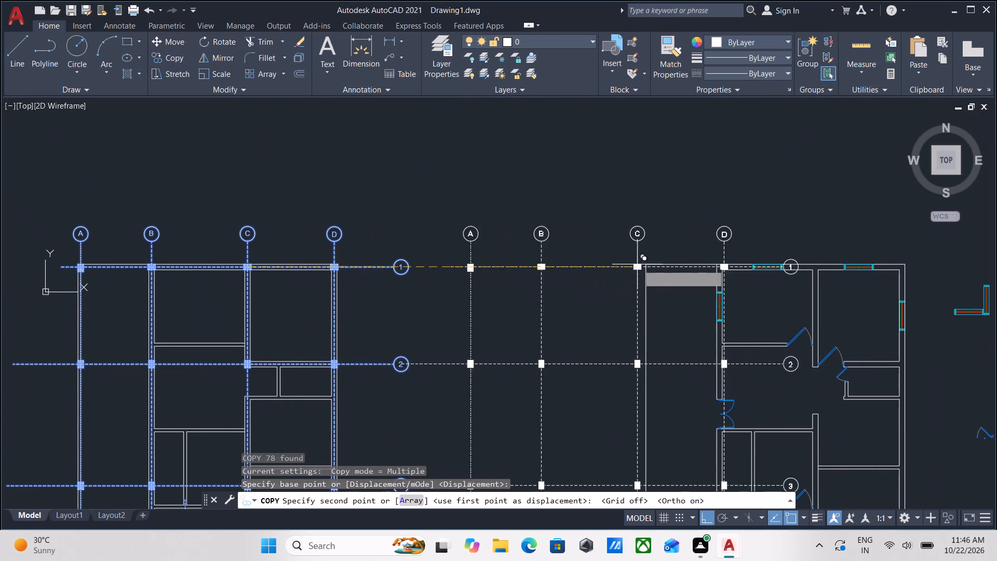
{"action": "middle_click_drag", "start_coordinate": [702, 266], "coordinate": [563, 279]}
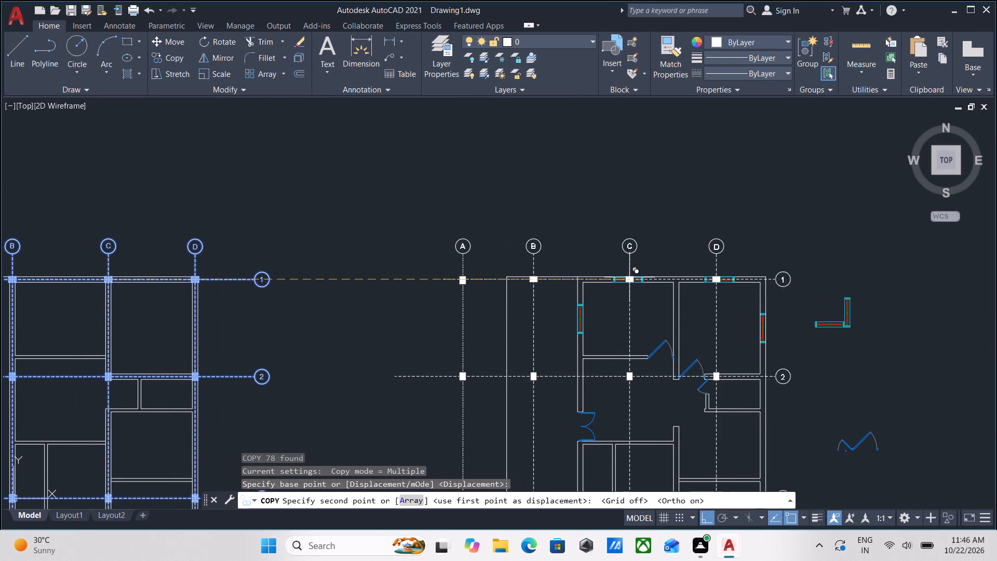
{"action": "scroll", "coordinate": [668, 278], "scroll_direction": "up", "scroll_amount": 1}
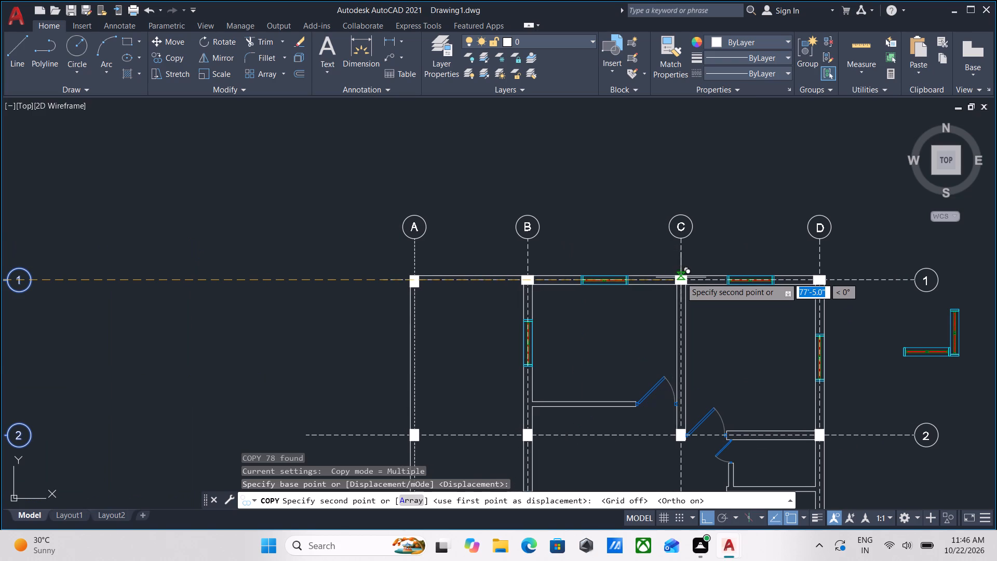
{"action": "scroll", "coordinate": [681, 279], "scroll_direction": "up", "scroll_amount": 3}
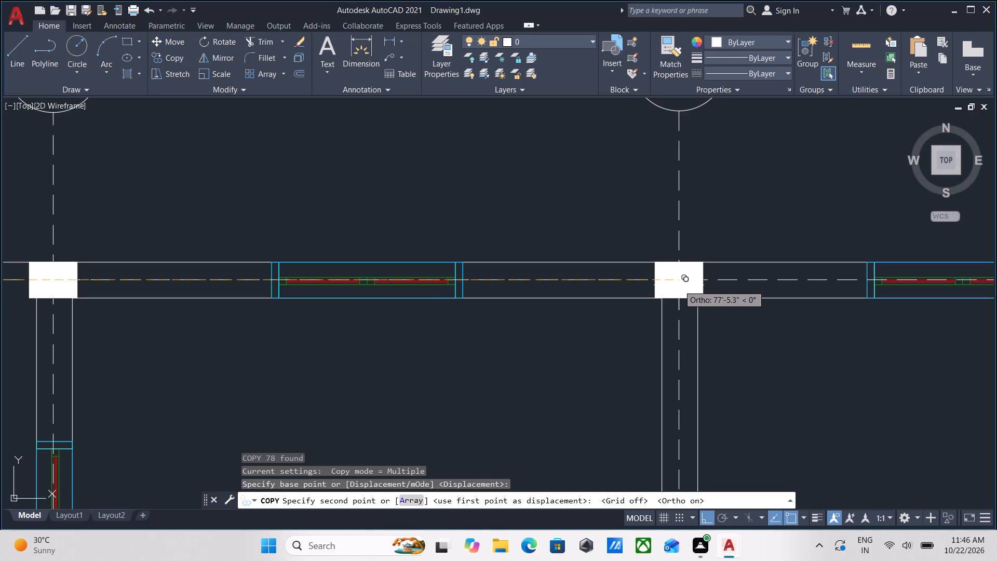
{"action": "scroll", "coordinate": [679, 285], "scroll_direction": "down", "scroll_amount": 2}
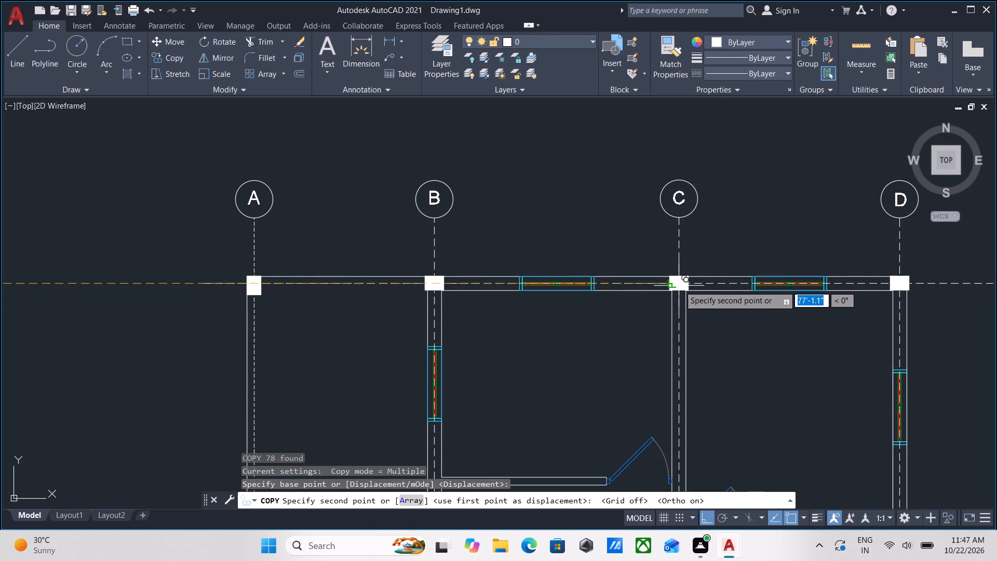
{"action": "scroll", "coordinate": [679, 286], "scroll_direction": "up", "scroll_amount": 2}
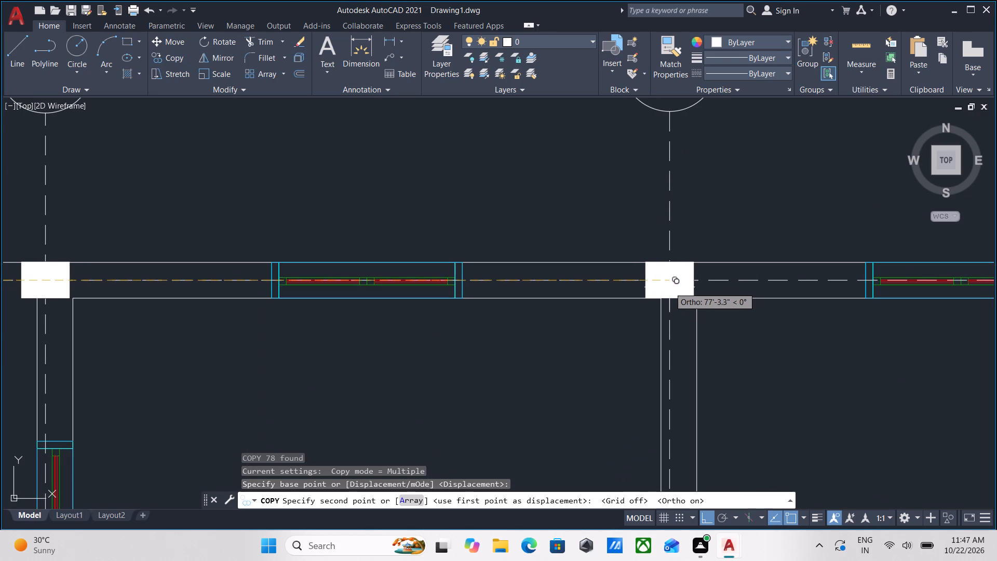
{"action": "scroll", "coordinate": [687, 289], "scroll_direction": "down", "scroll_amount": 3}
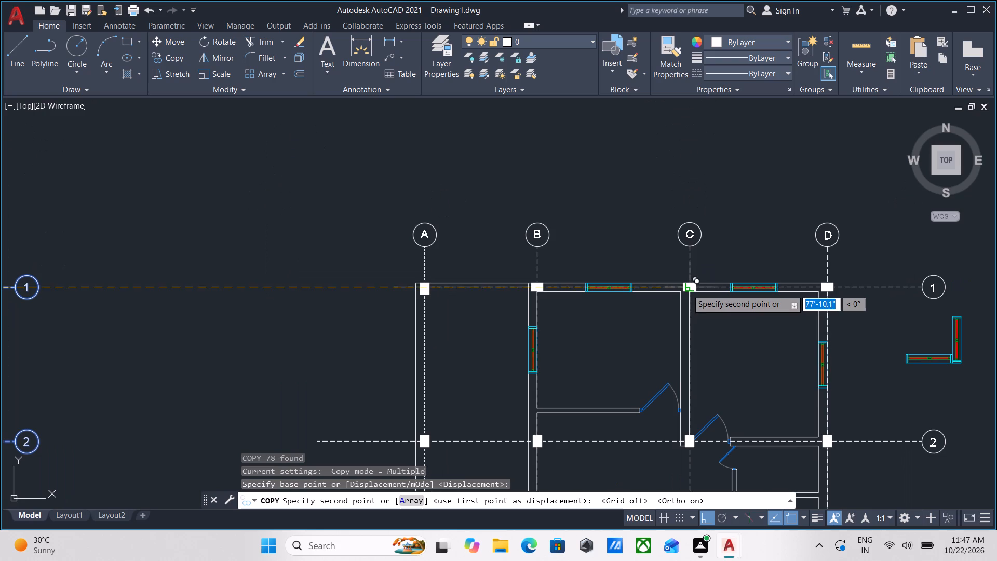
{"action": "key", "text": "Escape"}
Select the grouped column grid on the first floor plan again.
{"action": "scroll", "coordinate": [584, 291], "scroll_direction": "down", "scroll_amount": 1}
{"action": "middle_click_drag", "start_coordinate": [584, 291], "coordinate": [783, 276]}
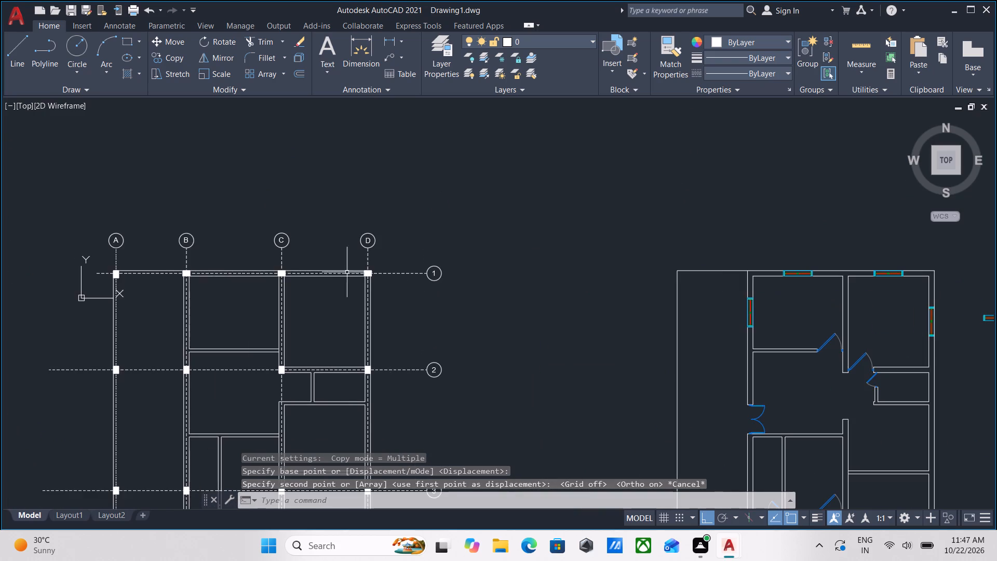
{"action": "scroll", "coordinate": [353, 270], "scroll_direction": "up", "scroll_amount": 1}
{"action": "scroll", "coordinate": [432, 295], "scroll_direction": "up", "scroll_amount": 1}
{"action": "left_click_drag", "start_coordinate": [476, 314], "coordinate": [475, 310]}
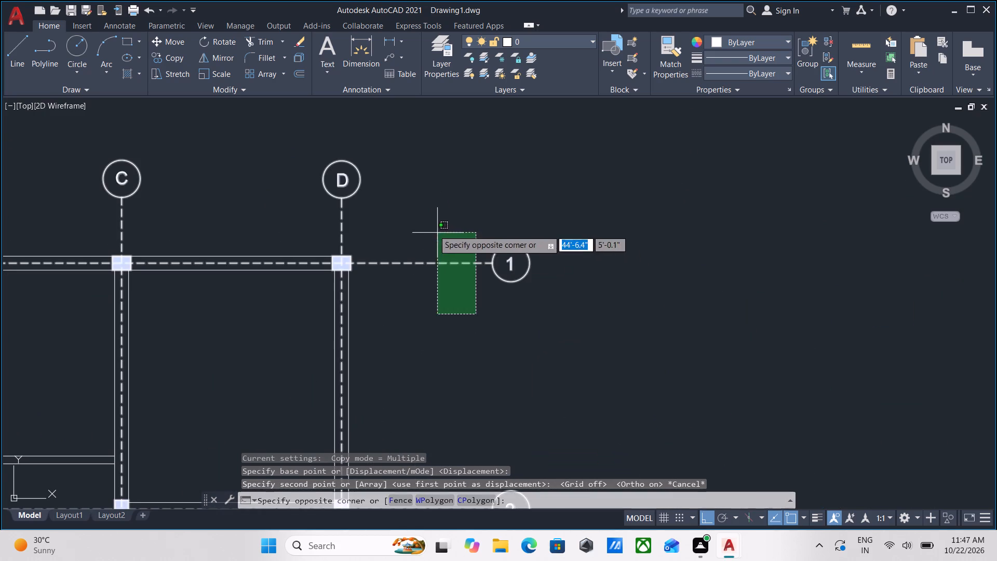
{"action": "left_click", "coordinate": [433, 229]}
Examine how the grouped grid lines and columns sit against the walls, especially around the staircase and along the plan's bottom edge.
{"action": "scroll", "coordinate": [411, 334], "scroll_direction": "down", "scroll_amount": 1}
{"action": "middle_click_drag", "start_coordinate": [411, 334], "coordinate": [602, 302]}
{"action": "scroll", "coordinate": [604, 302], "scroll_direction": "down", "scroll_amount": 1}
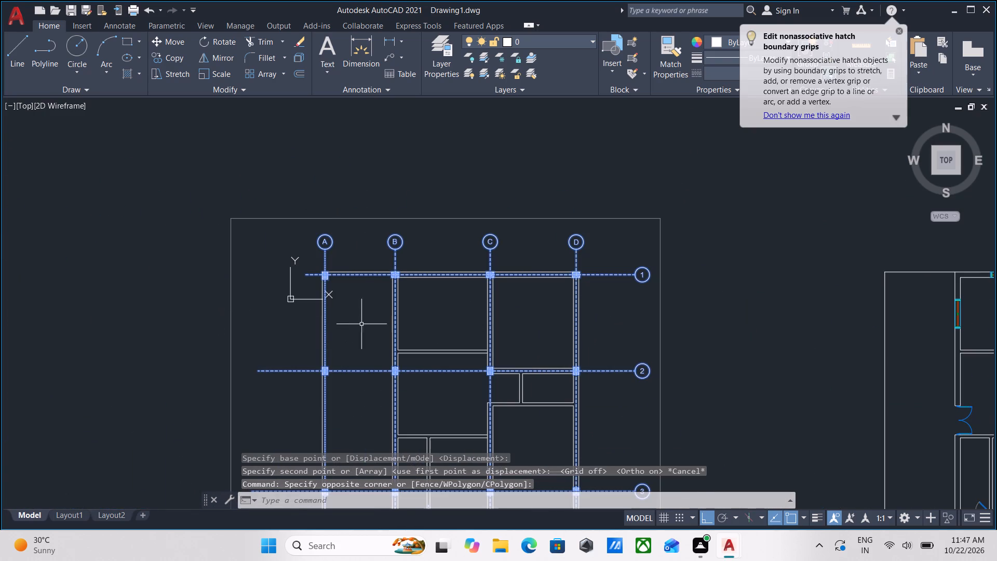
{"action": "scroll", "coordinate": [368, 327], "scroll_direction": "up", "scroll_amount": 1}
{"action": "scroll", "coordinate": [387, 329], "scroll_direction": "down", "scroll_amount": 1}
{"action": "middle_click_drag", "start_coordinate": [387, 329], "coordinate": [321, 175]}
{"action": "middle_click_drag", "start_coordinate": [320, 340], "coordinate": [325, 194]}
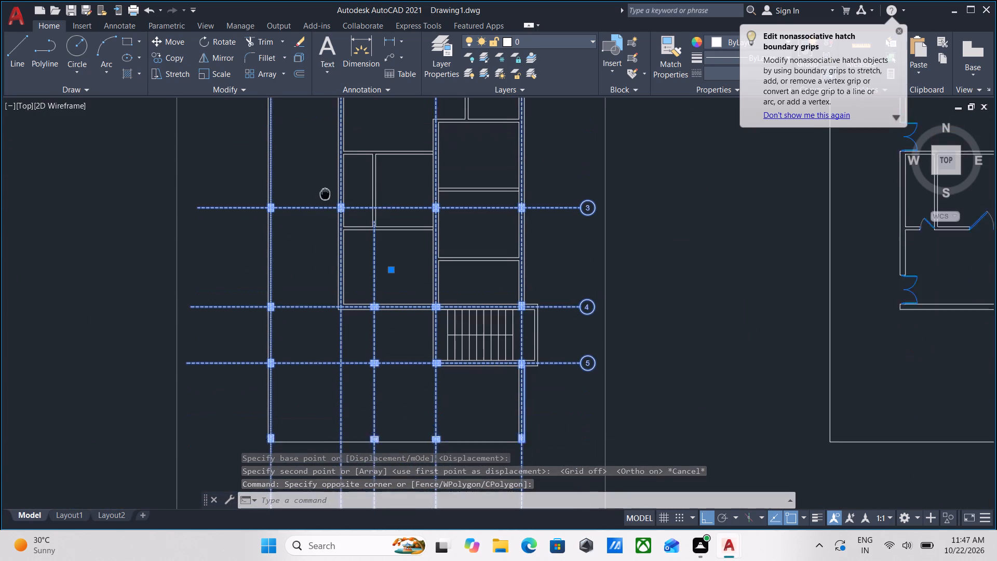
{"action": "scroll", "coordinate": [479, 486], "scroll_direction": "up", "scroll_amount": 1}
{"action": "scroll", "coordinate": [519, 391], "scroll_direction": "up", "scroll_amount": 2}
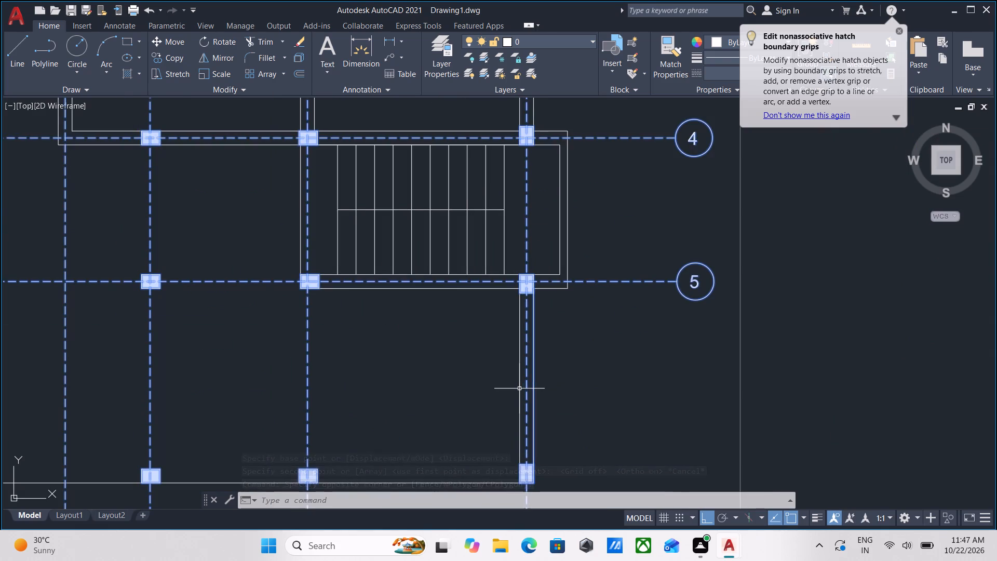
{"action": "scroll", "coordinate": [519, 389], "scroll_direction": "up", "scroll_amount": 1}
{"action": "middle_click_drag", "start_coordinate": [519, 389], "coordinate": [533, 207]}
{"action": "scroll", "coordinate": [533, 208], "scroll_direction": "up", "scroll_amount": 1}
{"action": "middle_click_drag", "start_coordinate": [526, 381], "coordinate": [520, 437]}
{"action": "scroll", "coordinate": [509, 351], "scroll_direction": "down", "scroll_amount": 2}
{"action": "middle_click_drag", "start_coordinate": [508, 351], "coordinate": [499, 479]}
{"action": "scroll", "coordinate": [517, 331], "scroll_direction": "up", "scroll_amount": 2}
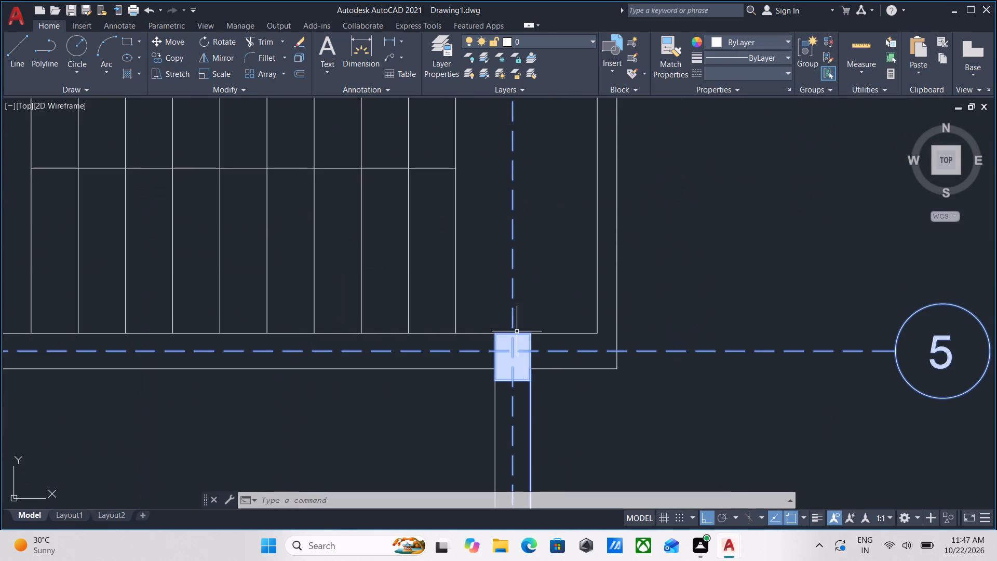
{"action": "scroll", "coordinate": [540, 410], "scroll_direction": "up", "scroll_amount": 1}
{"action": "scroll", "coordinate": [536, 409], "scroll_direction": "down", "scroll_amount": 2}
{"action": "middle_click_drag", "start_coordinate": [557, 419], "coordinate": [721, 421]}
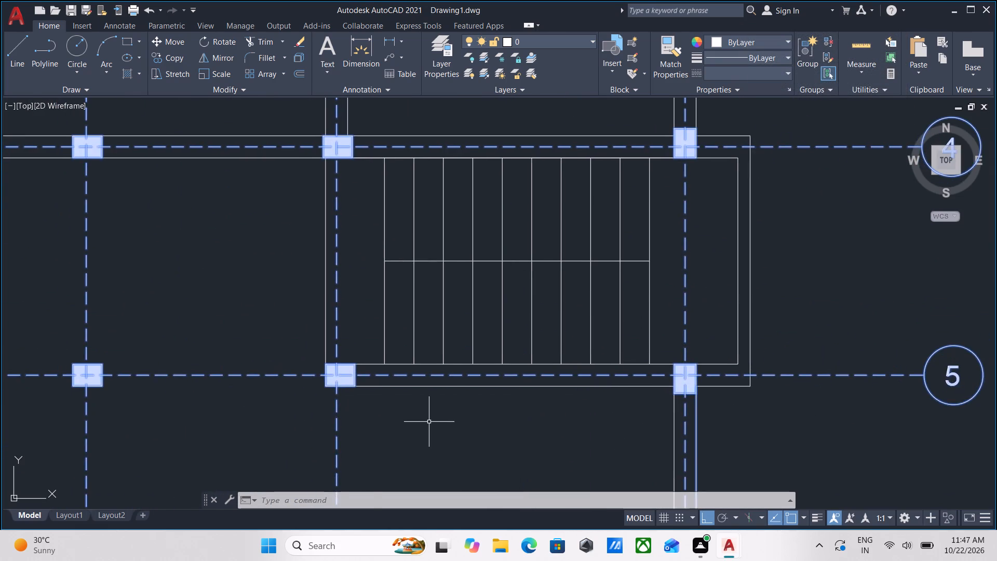
{"action": "scroll", "coordinate": [429, 422], "scroll_direction": "down", "scroll_amount": 1}
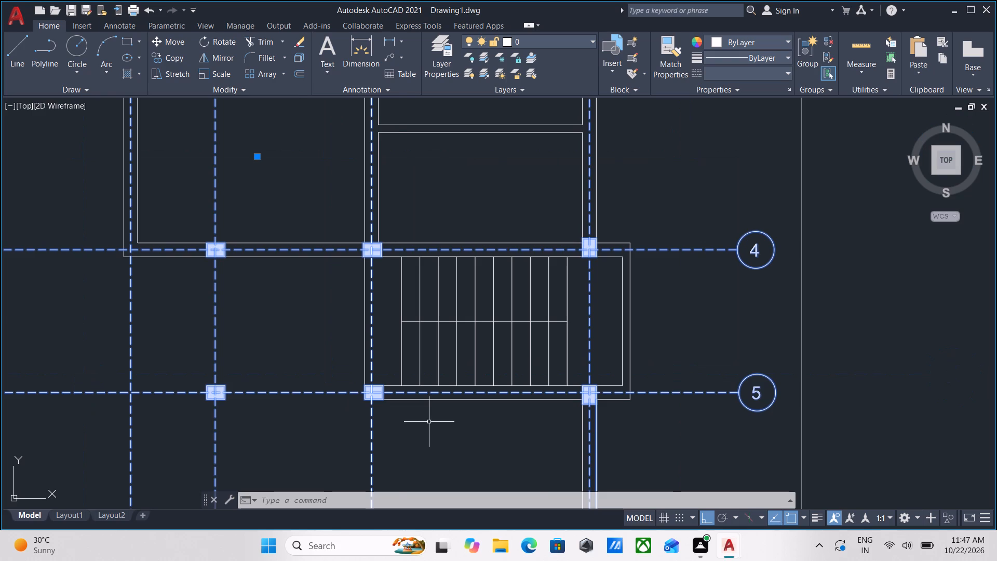
{"action": "scroll", "coordinate": [429, 422], "scroll_direction": "down", "scroll_amount": 1}
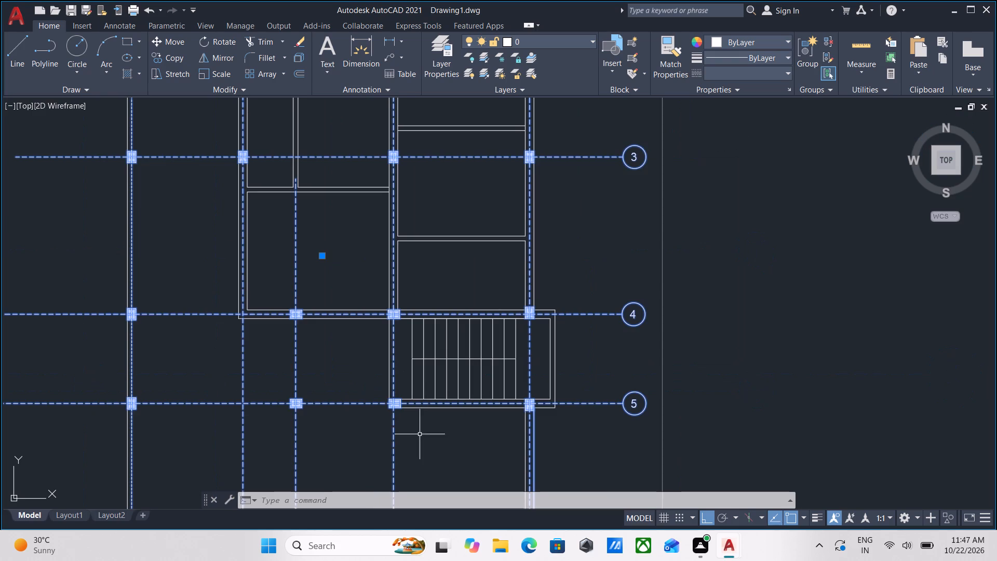
{"action": "middle_click_drag", "start_coordinate": [286, 362], "coordinate": [437, 314]}
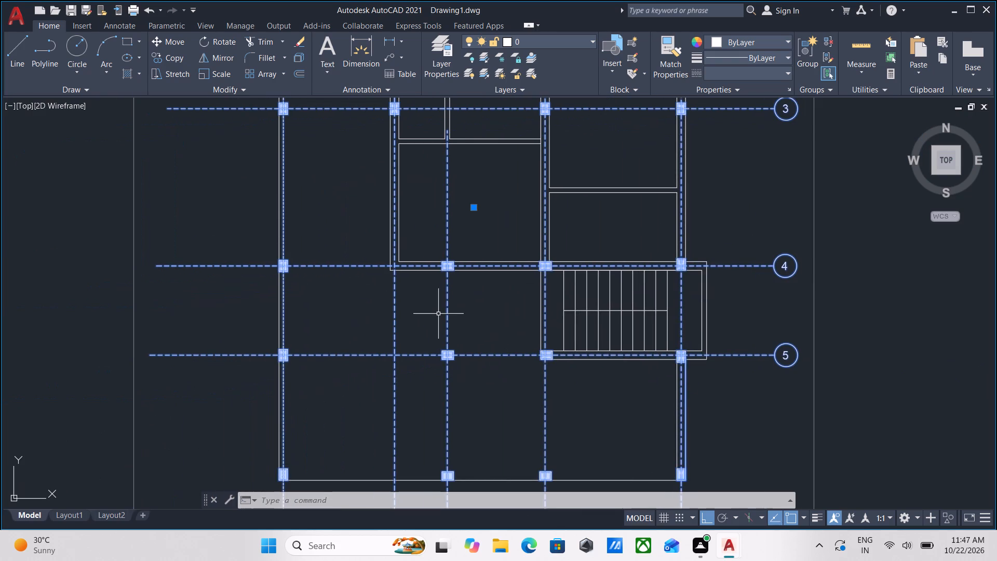
{"action": "middle_click_drag", "start_coordinate": [435, 401], "coordinate": [431, 245]}
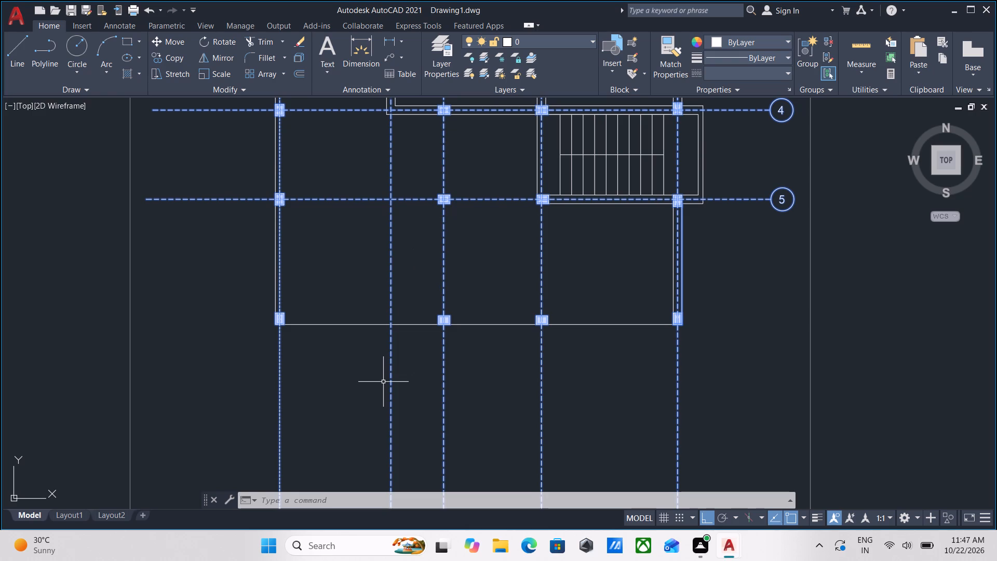
{"action": "middle_click_drag", "start_coordinate": [373, 293], "coordinate": [346, 365]}
{"action": "middle_click_drag", "start_coordinate": [327, 325], "coordinate": [322, 405]}
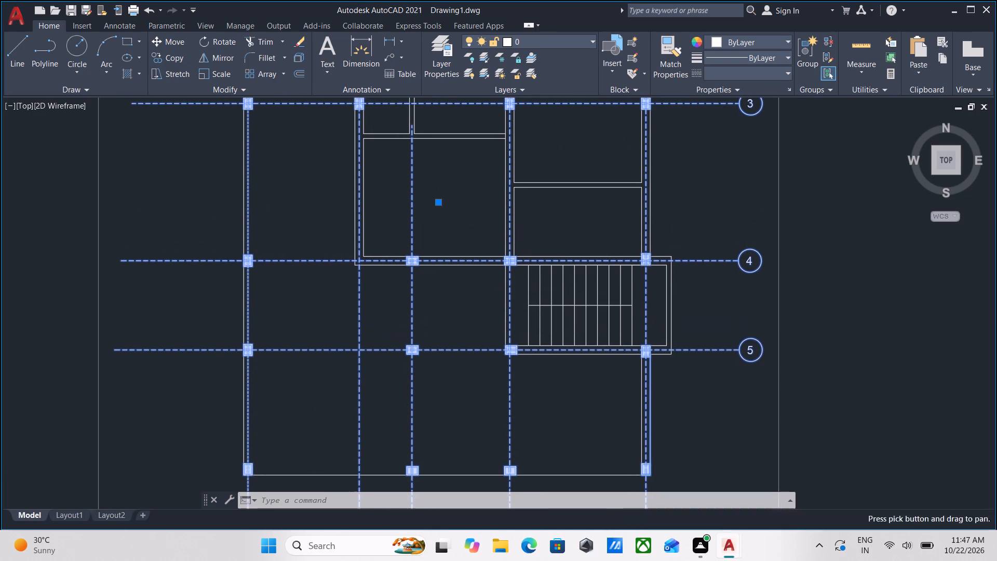
{"action": "middle_click_drag", "start_coordinate": [433, 422], "coordinate": [331, 293]}
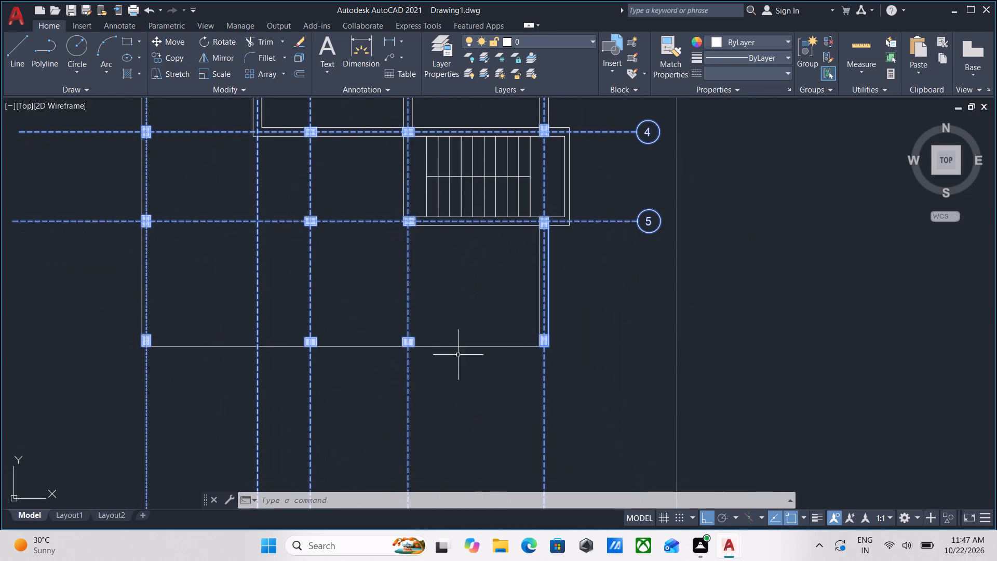
{"action": "scroll", "coordinate": [551, 390], "scroll_direction": "up", "scroll_amount": 2}
{"action": "middle_click_drag", "start_coordinate": [421, 333], "coordinate": [421, 364]}
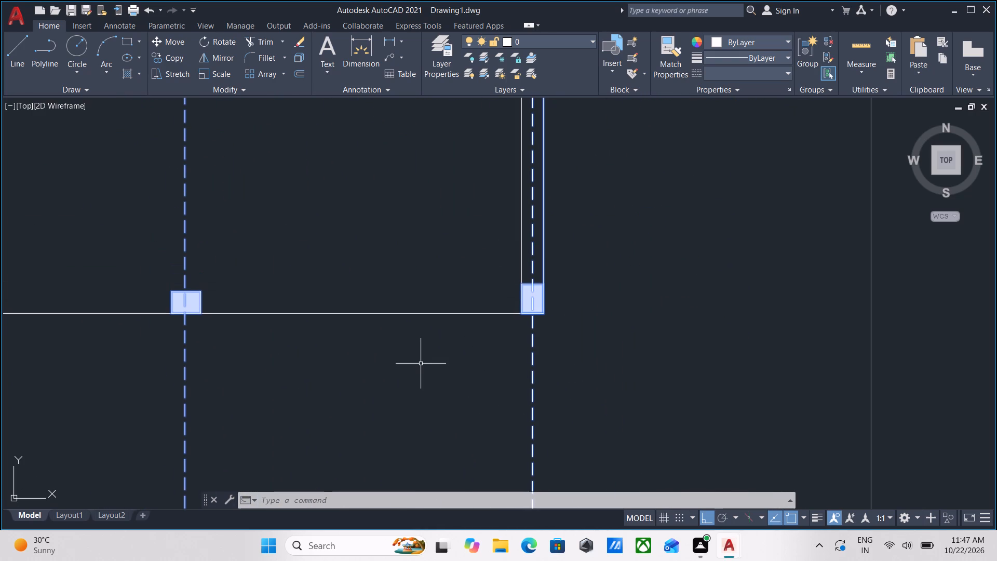
{"action": "middle_click_drag", "start_coordinate": [241, 334], "coordinate": [342, 369]}
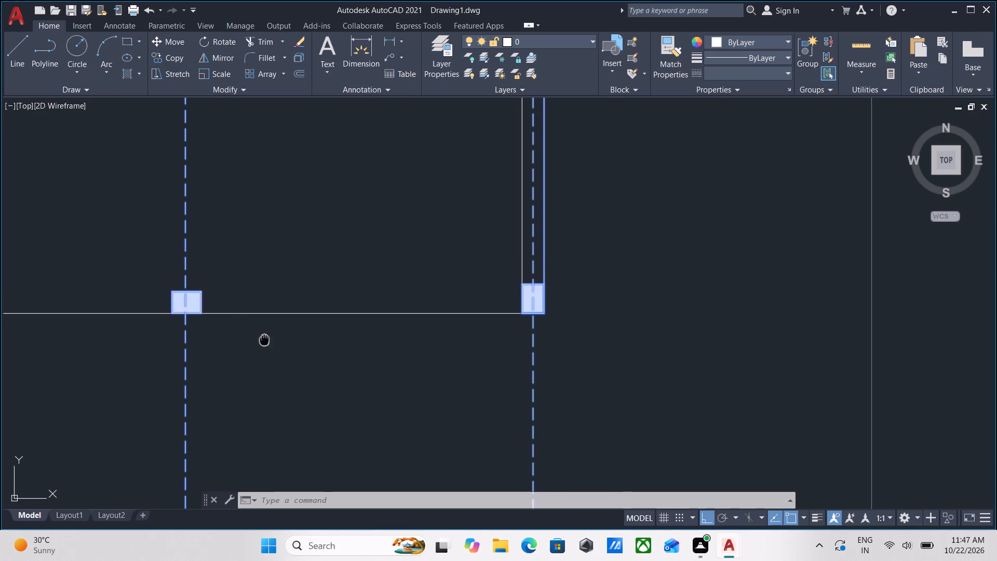
{"action": "middle_click_drag", "start_coordinate": [342, 369], "coordinate": [350, 369]}
{"action": "scroll", "coordinate": [352, 368], "scroll_direction": "down", "scroll_amount": 3}
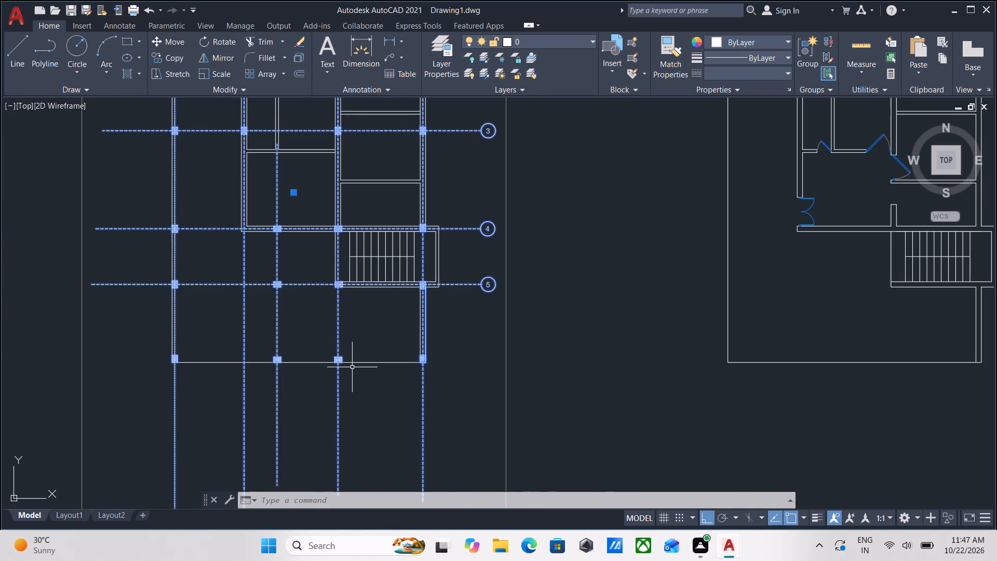
{"action": "scroll", "coordinate": [347, 340], "scroll_direction": "down", "scroll_amount": 1}
{"action": "middle_click_drag", "start_coordinate": [346, 340], "coordinate": [346, 491]}
{"action": "middle_click_drag", "start_coordinate": [331, 272], "coordinate": [359, 353]}
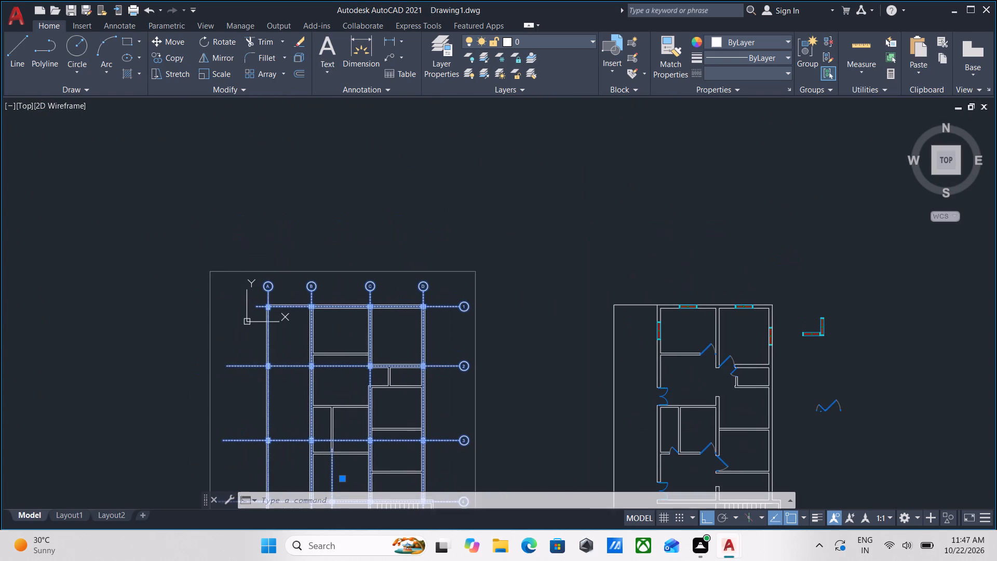
Copy the grouped column grid from the outer corner of column A-1 to the matching top-left wall corner of the second floor plan.
{"action": "scroll", "coordinate": [267, 278], "scroll_direction": "up", "scroll_amount": 3}
{"action": "scroll", "coordinate": [259, 351], "scroll_direction": "up", "scroll_amount": 2}
{"action": "middle_click_drag", "start_coordinate": [386, 460], "coordinate": [387, 450]}
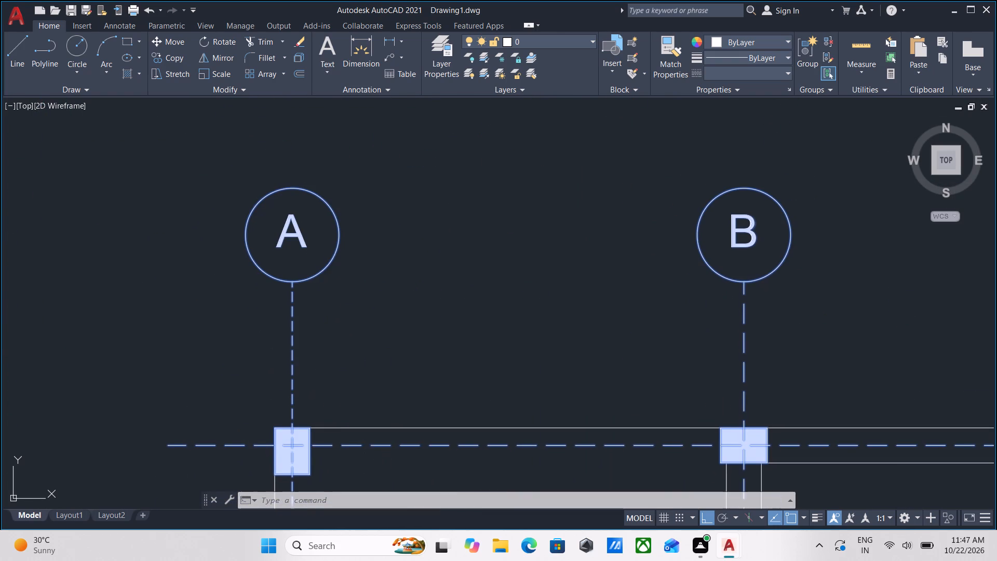
{"action": "middle_click_drag", "start_coordinate": [387, 450], "coordinate": [440, 319]}
{"action": "scroll", "coordinate": [389, 349], "scroll_direction": "up", "scroll_amount": 1}
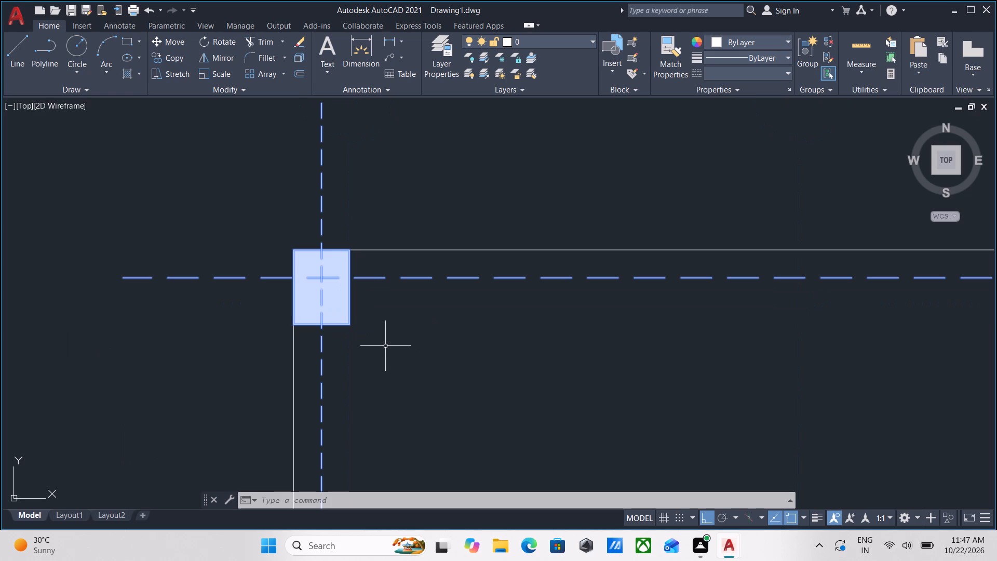
{"action": "type", "text": "CO"}
{"action": "key", "text": "Return"}
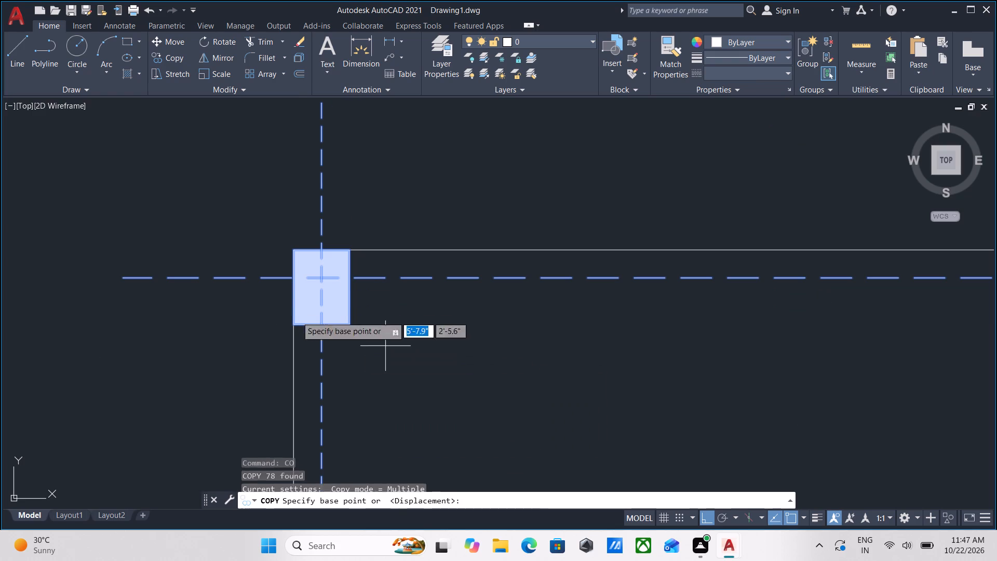
{"action": "left_click", "coordinate": [291, 247]}
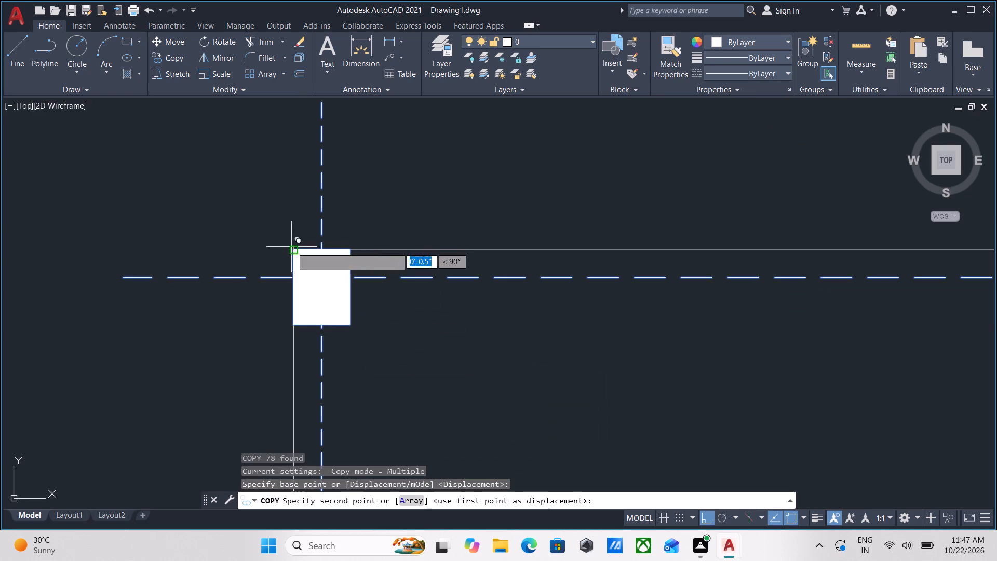
{"action": "scroll", "coordinate": [534, 285], "scroll_direction": "down", "scroll_amount": 2}
{"action": "middle_click_drag", "start_coordinate": [519, 283], "coordinate": [286, 283]}
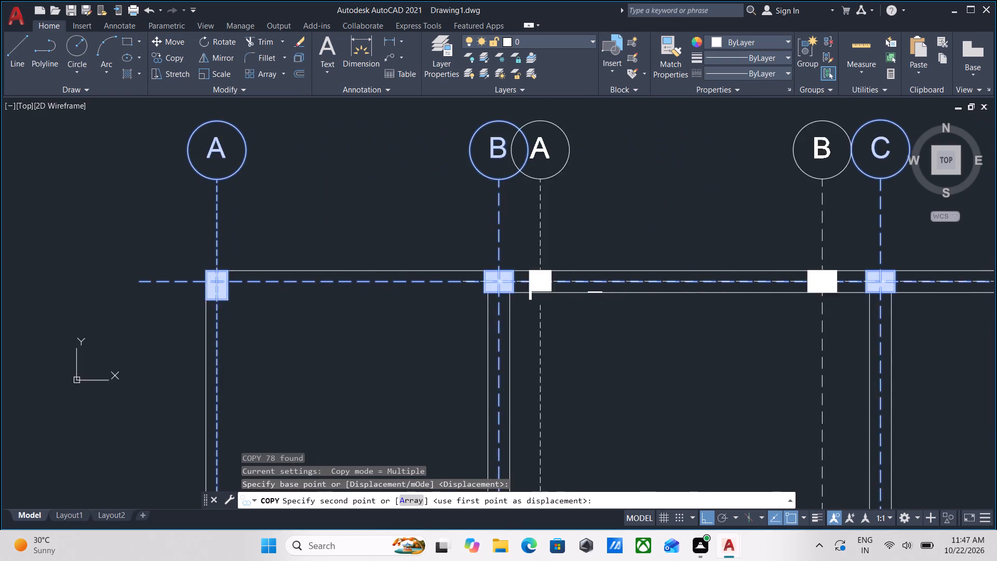
{"action": "scroll", "coordinate": [486, 261], "scroll_direction": "down", "scroll_amount": 2}
{"action": "middle_click_drag", "start_coordinate": [488, 261], "coordinate": [139, 256]}
{"action": "middle_click_drag", "start_coordinate": [559, 297], "coordinate": [430, 302]}
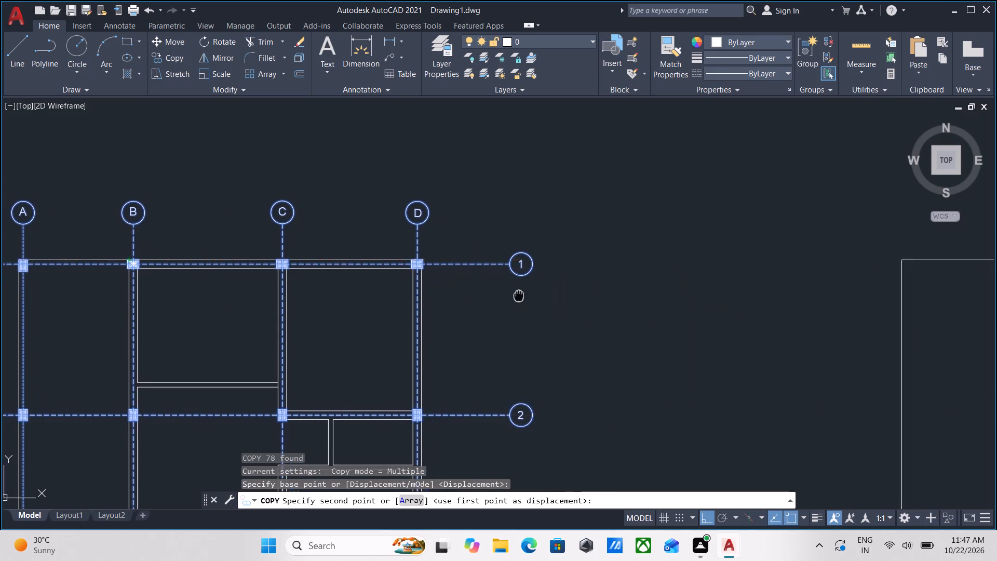
{"action": "middle_click_drag", "start_coordinate": [430, 302], "coordinate": [402, 303]}
{"action": "scroll", "coordinate": [756, 263], "scroll_direction": "up", "scroll_amount": 2}
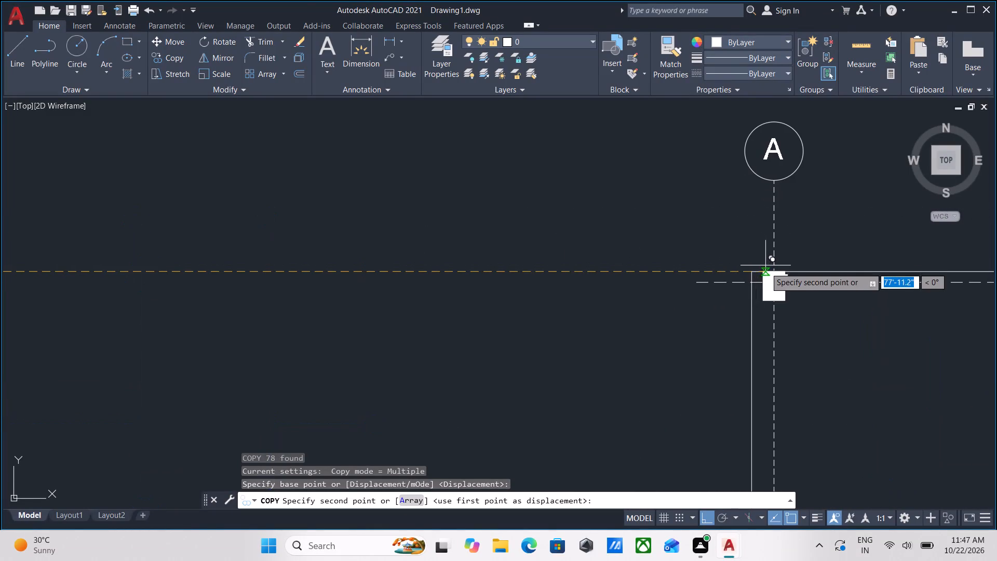
{"action": "left_click", "coordinate": [751, 272]}
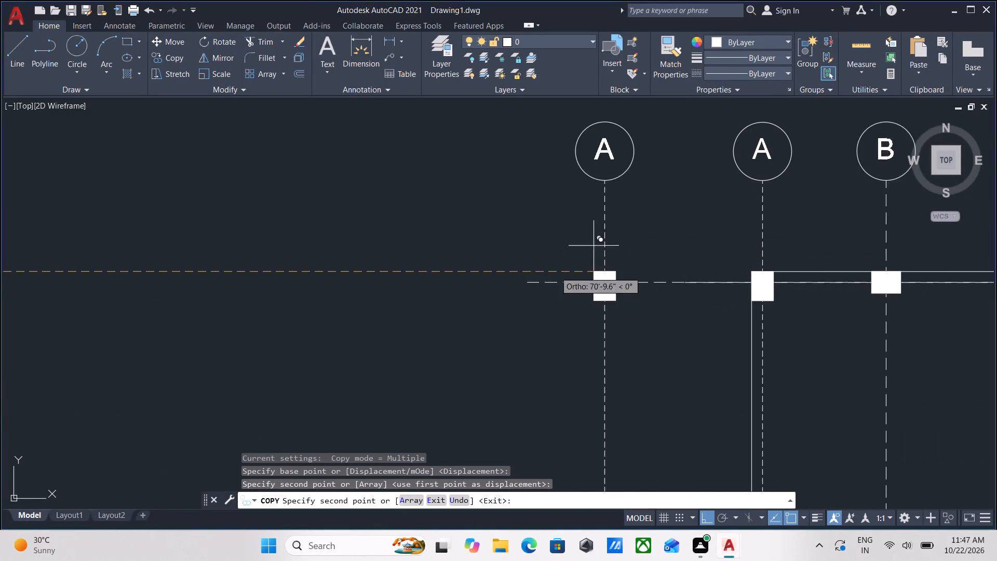
{"action": "scroll", "coordinate": [519, 287], "scroll_direction": "down", "scroll_amount": 2}
{"action": "key", "text": "Escape"}
{"action": "scroll", "coordinate": [621, 309], "scroll_direction": "down", "scroll_amount": 2}
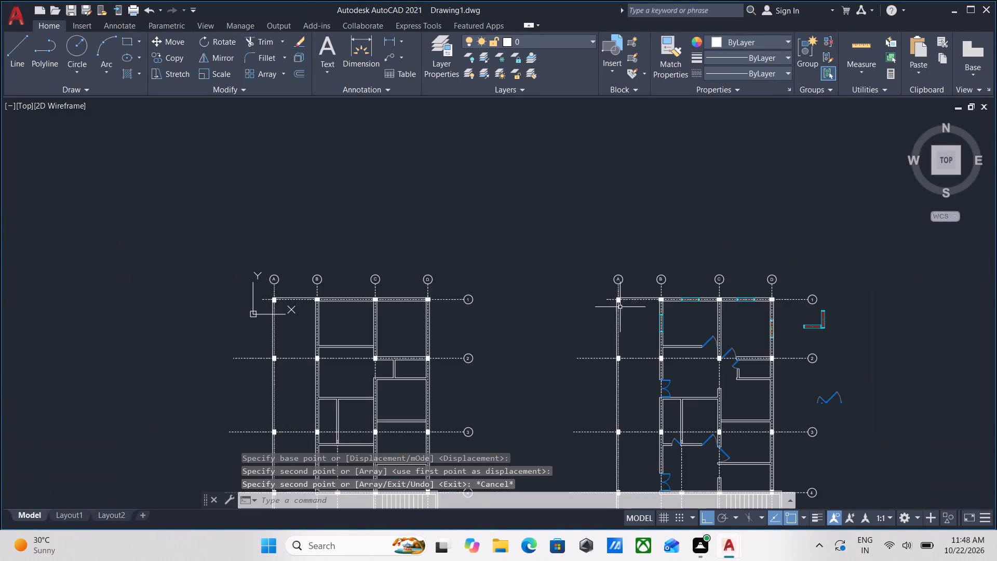
Examine how the copied column grid sits over the second floor plan's walls, windows, doors and staircase.
{"action": "middle_click_drag", "start_coordinate": [608, 291], "coordinate": [562, 229]}
{"action": "middle_click_drag", "start_coordinate": [641, 377], "coordinate": [616, 259]}
{"action": "scroll", "coordinate": [680, 288], "scroll_direction": "up", "scroll_amount": 1}
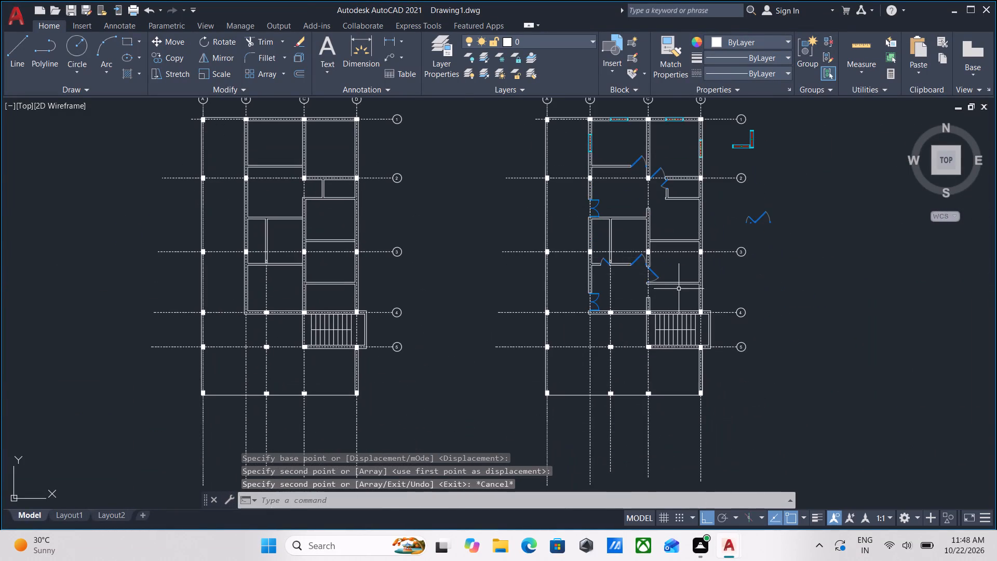
{"action": "scroll", "coordinate": [681, 288], "scroll_direction": "up", "scroll_amount": 1}
{"action": "middle_click_drag", "start_coordinate": [692, 276], "coordinate": [638, 444]}
{"action": "scroll", "coordinate": [637, 448], "scroll_direction": "down", "scroll_amount": 1}
{"action": "middle_click_drag", "start_coordinate": [624, 342], "coordinate": [627, 395]}
{"action": "scroll", "coordinate": [719, 271], "scroll_direction": "up", "scroll_amount": 2}
{"action": "scroll", "coordinate": [570, 314], "scroll_direction": "up", "scroll_amount": 2}
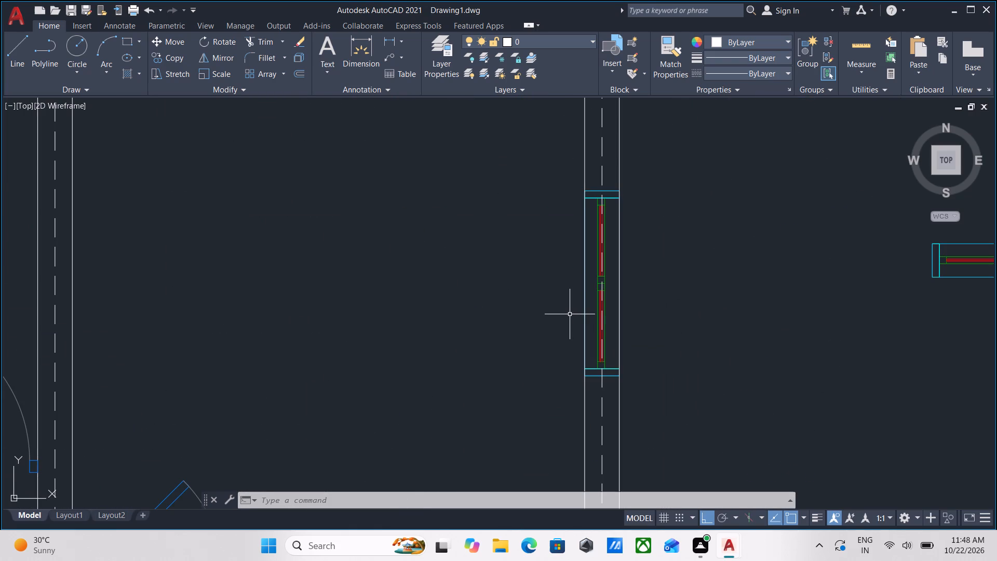
{"action": "scroll", "coordinate": [581, 309], "scroll_direction": "down", "scroll_amount": 3}
{"action": "middle_click_drag", "start_coordinate": [544, 318], "coordinate": [651, 311]}
{"action": "middle_click_drag", "start_coordinate": [641, 313], "coordinate": [665, 306]}
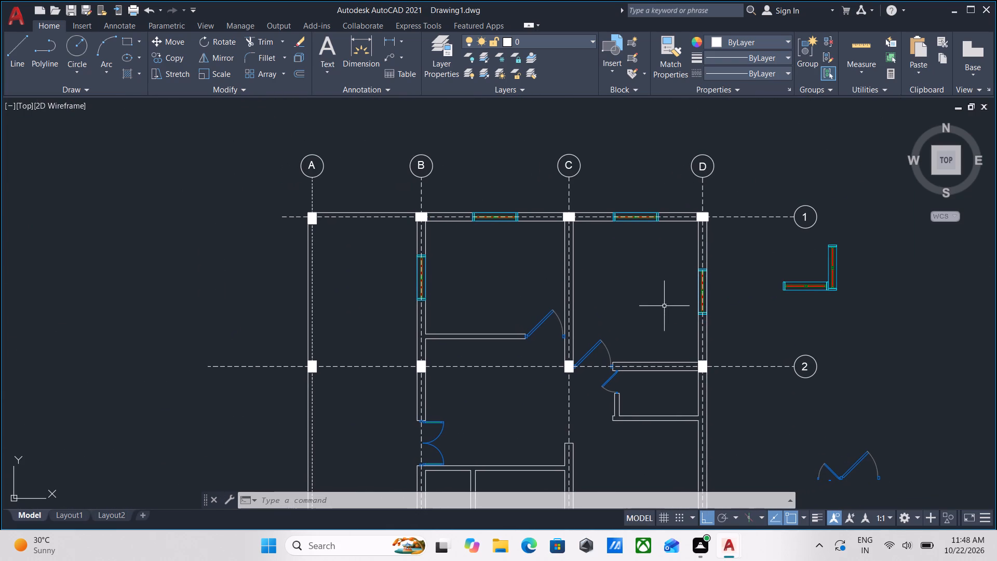
{"action": "scroll", "coordinate": [425, 291], "scroll_direction": "up", "scroll_amount": 3}
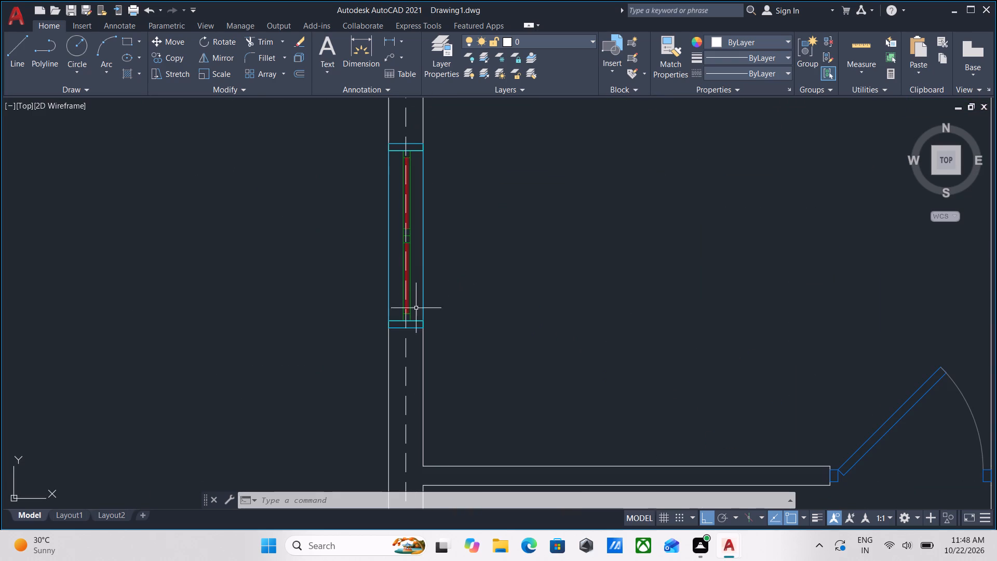
{"action": "scroll", "coordinate": [423, 317], "scroll_direction": "down", "scroll_amount": 4}
{"action": "middle_click_drag", "start_coordinate": [512, 296], "coordinate": [475, 179]}
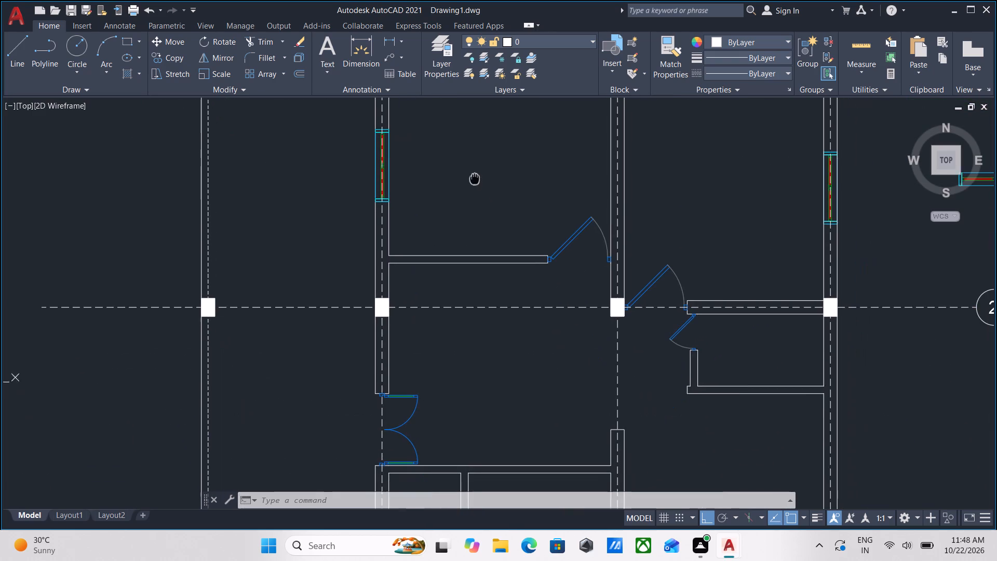
Examine the spare window symbols beside the second floor plan and the grid line D wall where windows can go.
{"action": "middle_click_drag", "start_coordinate": [702, 245], "coordinate": [490, 350]}
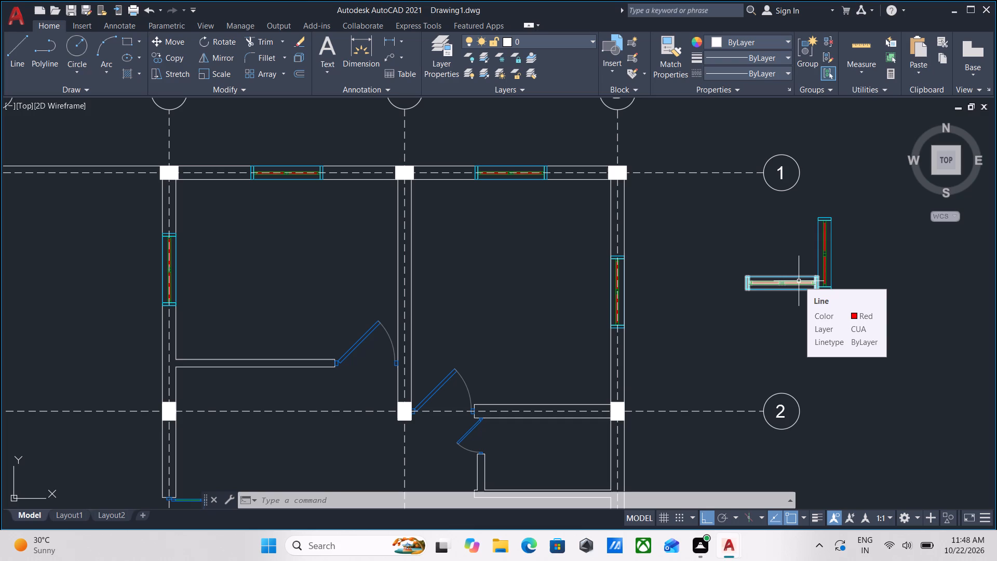
{"action": "scroll", "coordinate": [799, 281], "scroll_direction": "down", "scroll_amount": 1}
{"action": "middle_click_drag", "start_coordinate": [799, 281], "coordinate": [787, 245]}
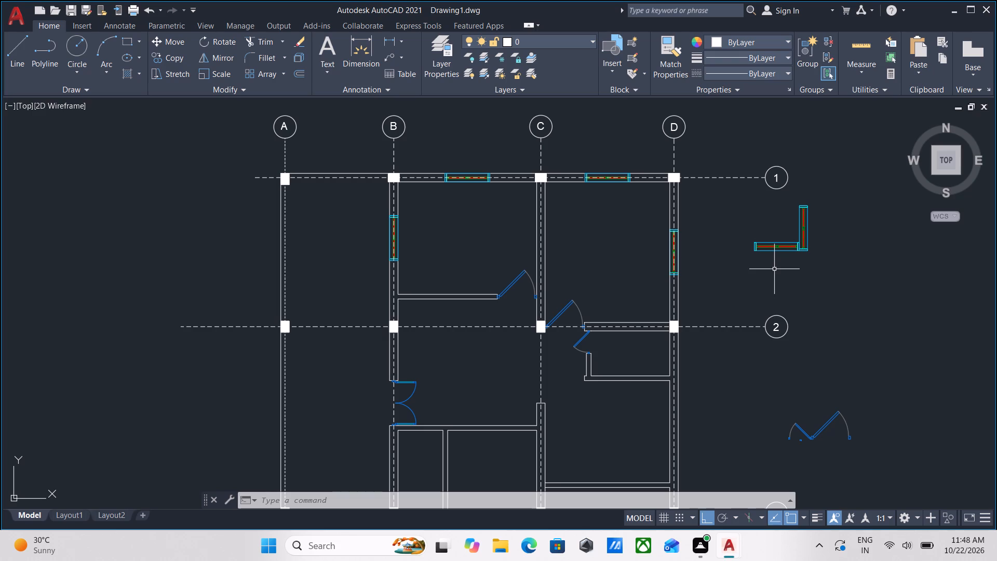
{"action": "scroll", "coordinate": [772, 286], "scroll_direction": "down", "scroll_amount": 1}
{"action": "middle_click_drag", "start_coordinate": [767, 292], "coordinate": [712, 167]}
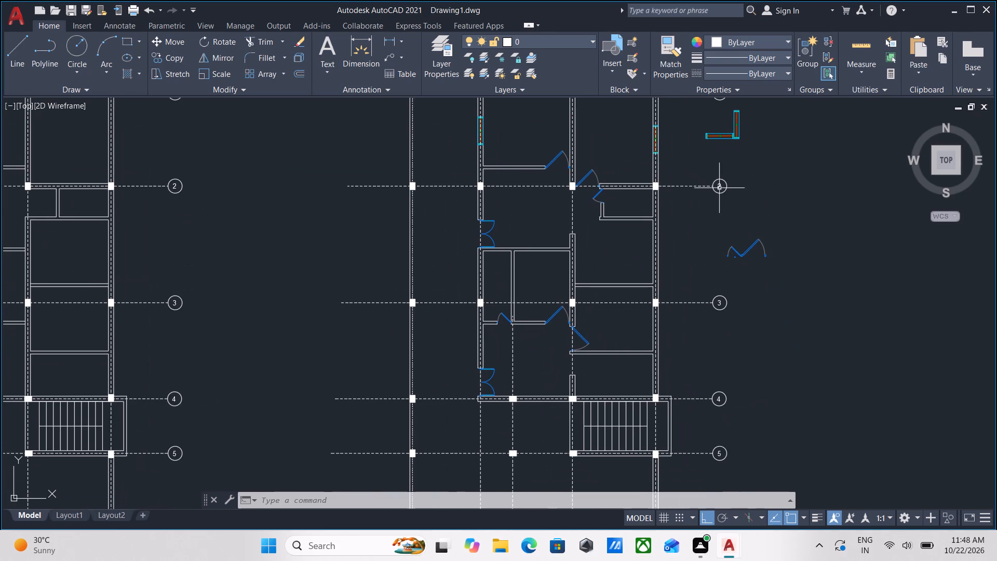
{"action": "middle_click_drag", "start_coordinate": [704, 252], "coordinate": [681, 389]}
{"action": "scroll", "coordinate": [698, 262], "scroll_direction": "up", "scroll_amount": 2}
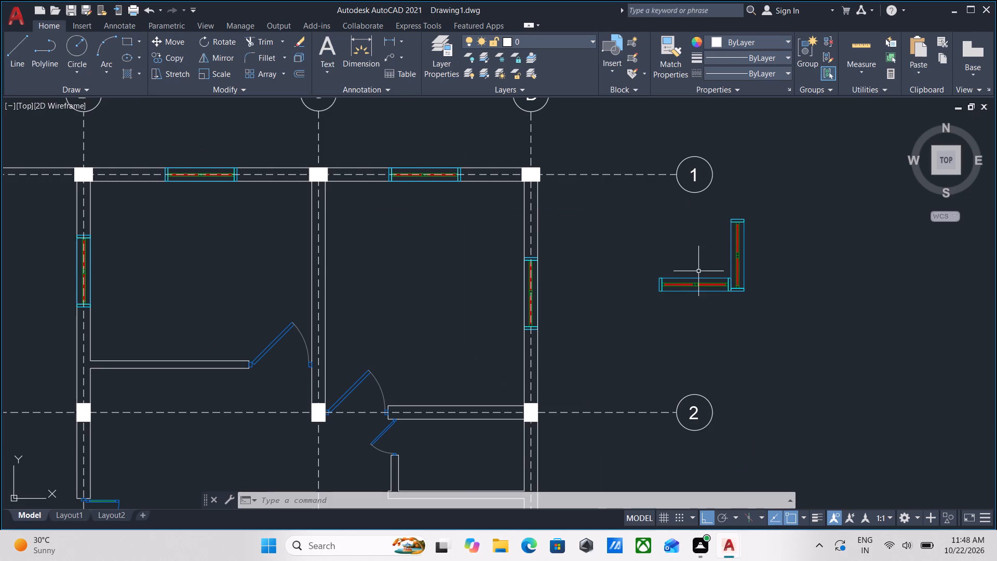
{"action": "scroll", "coordinate": [727, 311], "scroll_direction": "down", "scroll_amount": 2}
{"action": "middle_click_drag", "start_coordinate": [726, 309], "coordinate": [746, 249]}
Copy the spare vertical window by its left edge midpoint, with Ortho off, onto the grid line D wall just above grid line 4.
{"action": "scroll", "coordinate": [746, 249], "scroll_direction": "up", "scroll_amount": 1}
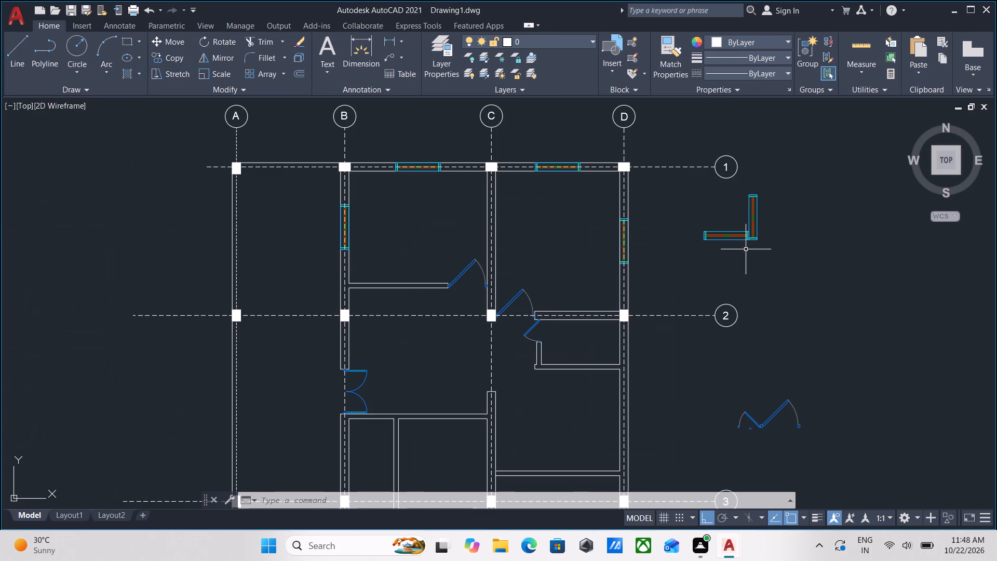
{"action": "scroll", "coordinate": [746, 224], "scroll_direction": "up", "scroll_amount": 2}
{"action": "left_click", "coordinate": [817, 224]}
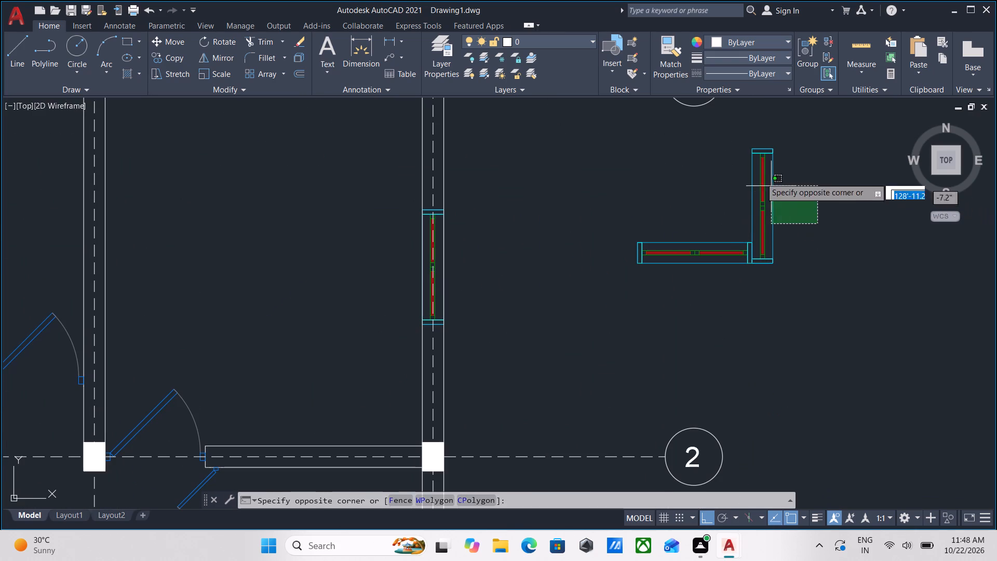
{"action": "left_click", "coordinate": [760, 172]}
{"action": "type", "text": "CO"}
{"action": "key", "text": "Return"}
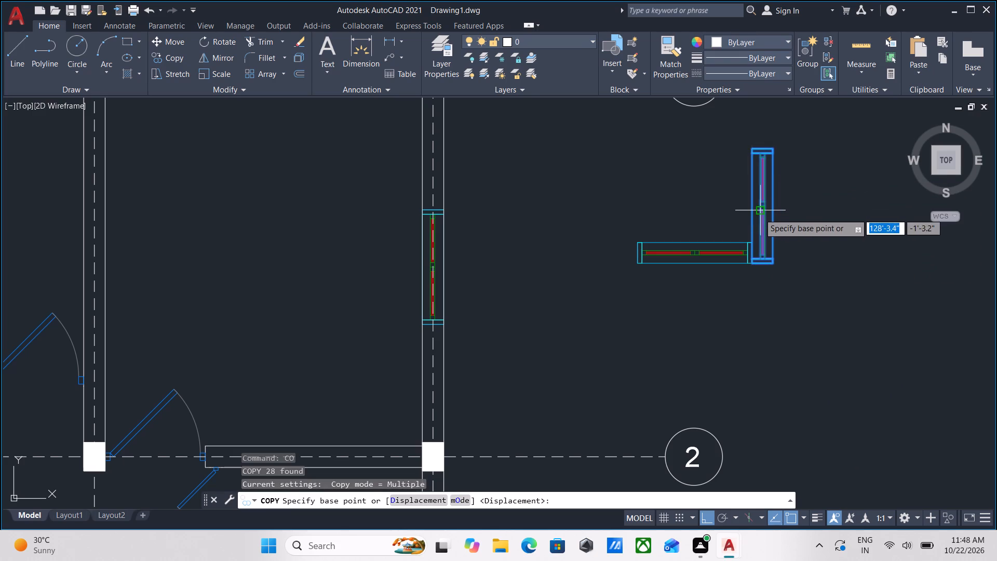
{"action": "left_click", "coordinate": [751, 204]}
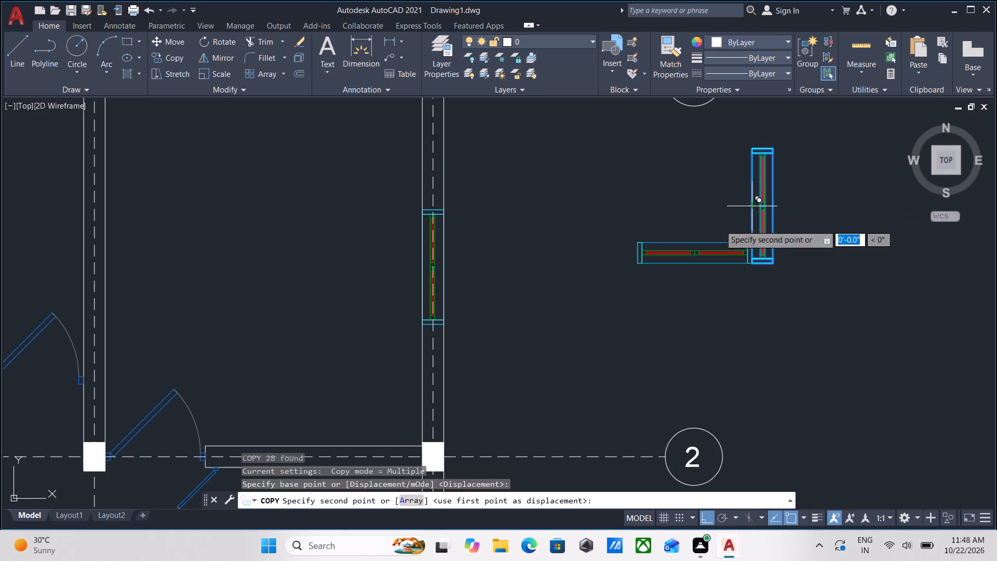
{"action": "key", "text": "F8"}
{"action": "scroll", "coordinate": [567, 321], "scroll_direction": "down", "scroll_amount": 2}
{"action": "middle_click_drag", "start_coordinate": [557, 335], "coordinate": [598, 119]}
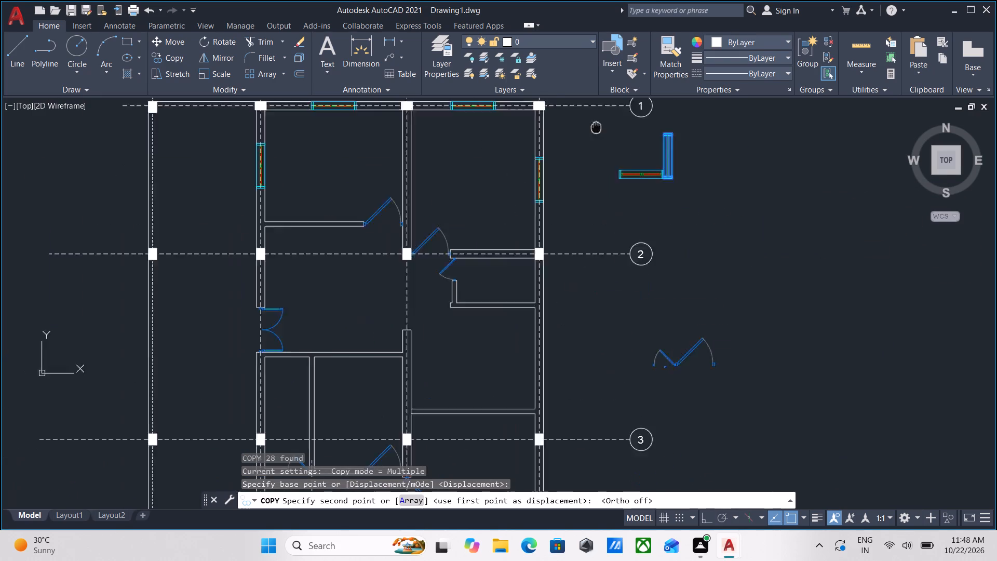
{"action": "middle_click_drag", "start_coordinate": [592, 317], "coordinate": [591, 149]}
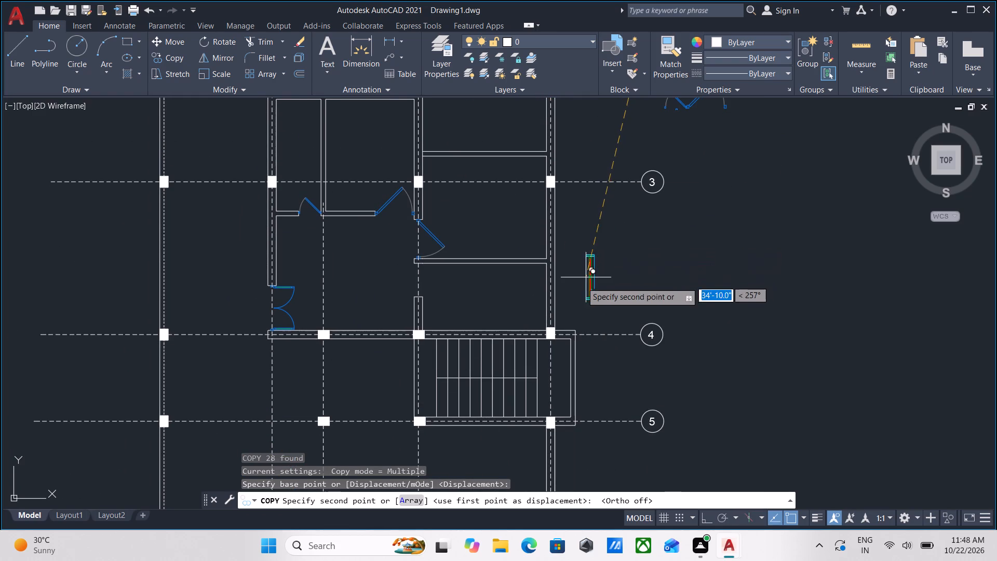
{"action": "scroll", "coordinate": [546, 297], "scroll_direction": "up", "scroll_amount": 2}
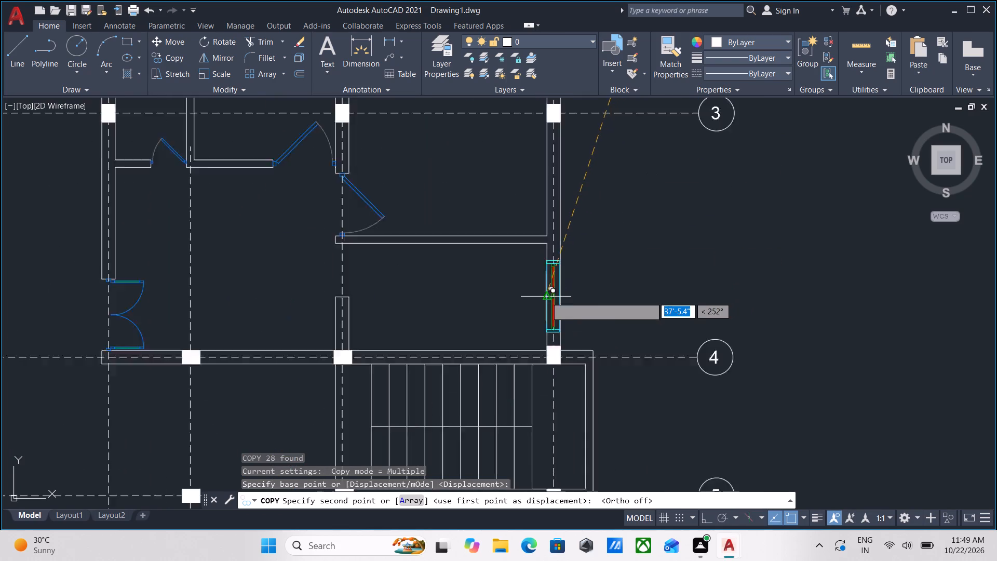
{"action": "left_click", "coordinate": [550, 296]}
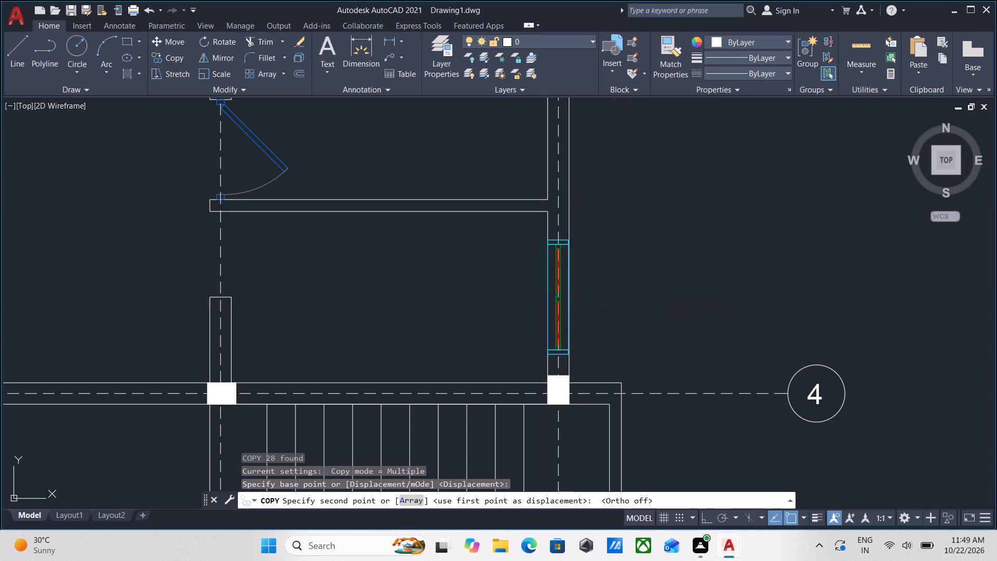
Place another copy of the vertical window in the grid line D wall just below grid line 3.
{"action": "middle_click_drag", "start_coordinate": [571, 238], "coordinate": [570, 308]}
{"action": "middle_click_drag", "start_coordinate": [577, 246], "coordinate": [579, 272]}
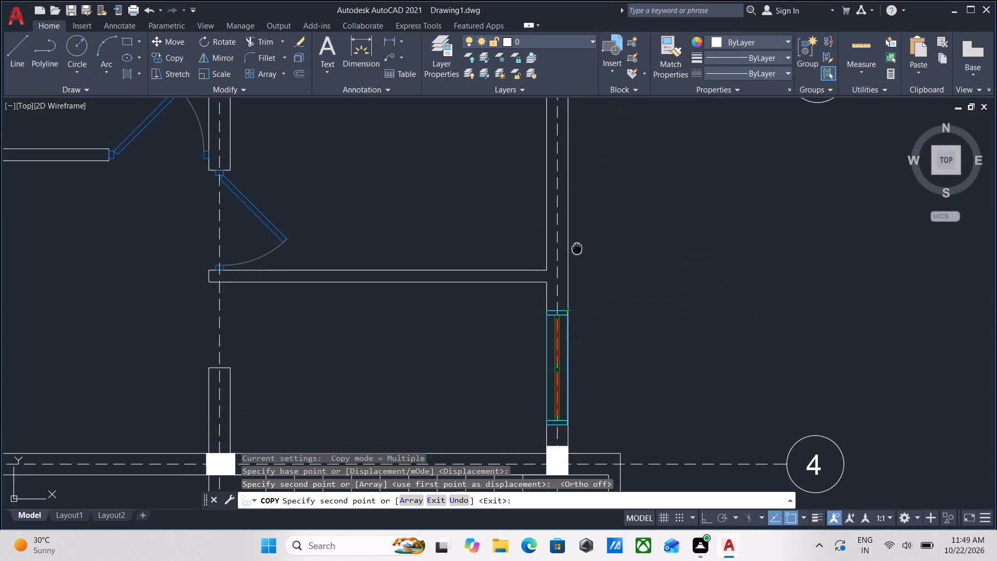
{"action": "middle_click_drag", "start_coordinate": [579, 272], "coordinate": [576, 328]}
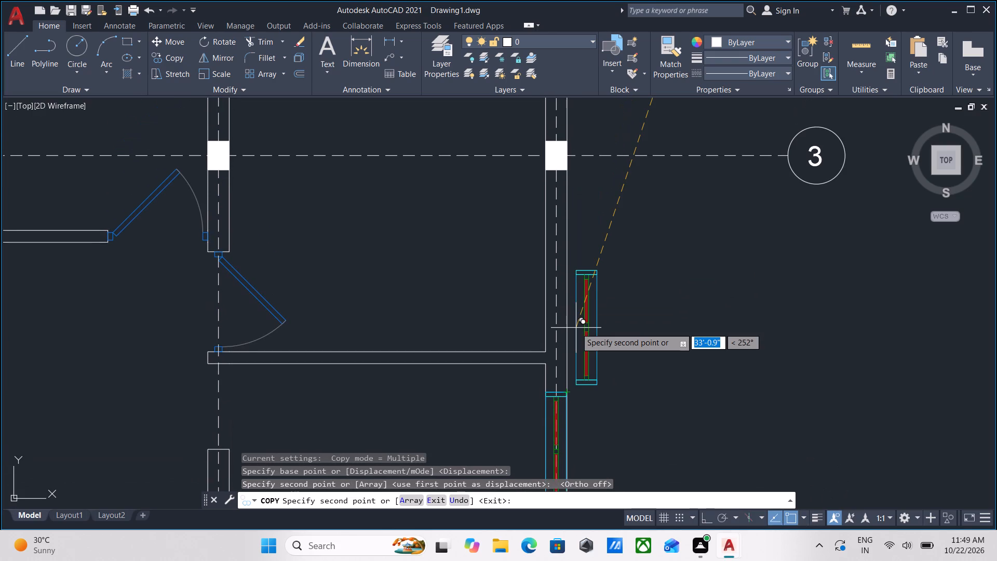
{"action": "scroll", "coordinate": [576, 328], "scroll_direction": "down", "scroll_amount": 2}
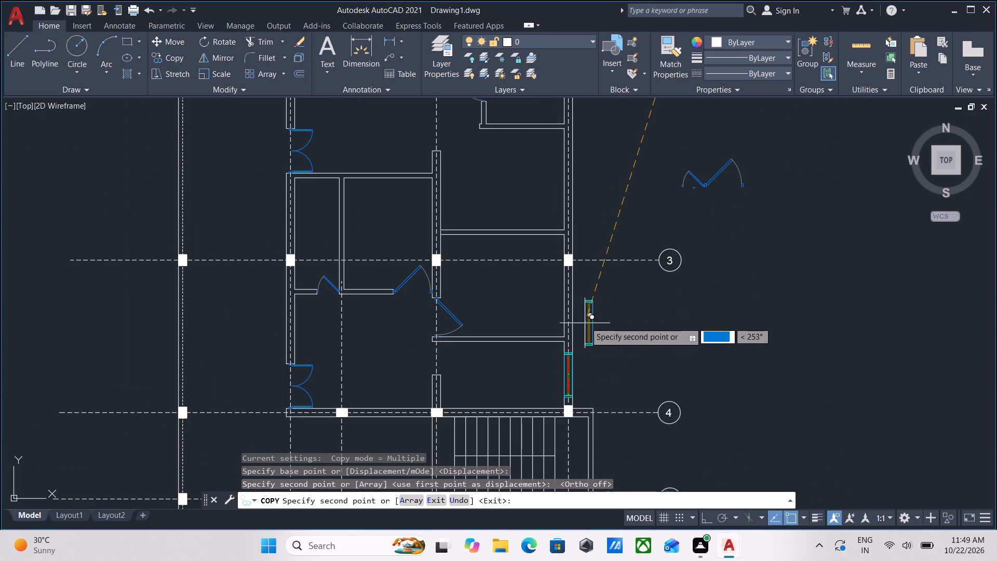
{"action": "scroll", "coordinate": [569, 311], "scroll_direction": "up", "scroll_amount": 2}
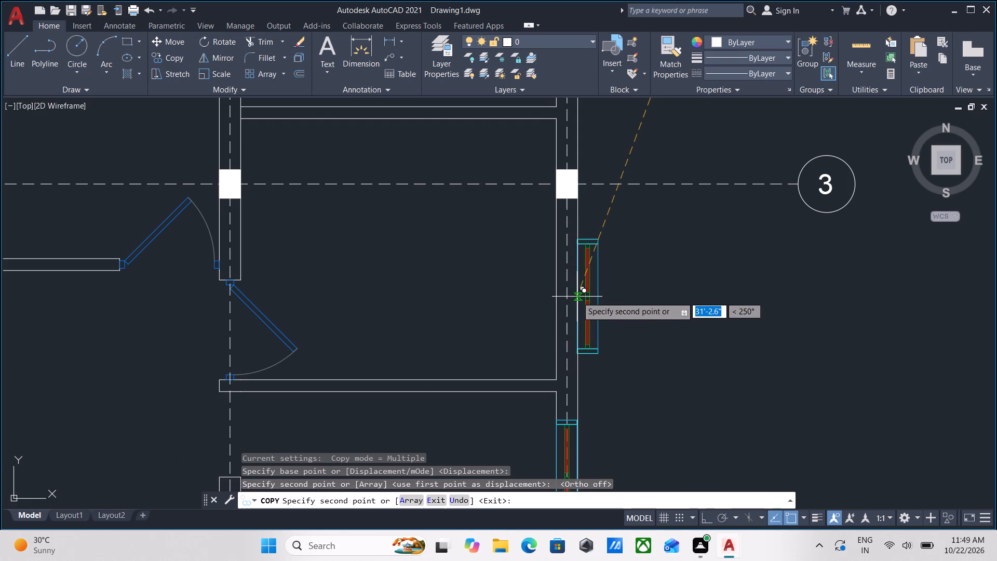
{"action": "scroll", "coordinate": [577, 297], "scroll_direction": "down", "scroll_amount": 1}
{"action": "middle_click_drag", "start_coordinate": [577, 297], "coordinate": [578, 340]}
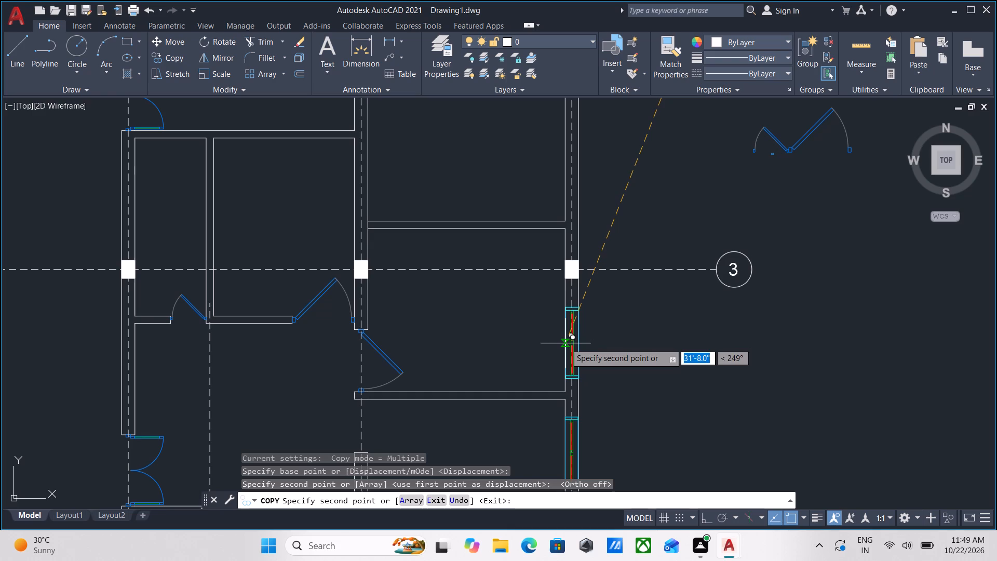
{"action": "left_click", "coordinate": [565, 345]}
Place another copy of the vertical window in the grid line D wall of the room between grid lines 2 and 3.
{"action": "scroll", "coordinate": [612, 311], "scroll_direction": "down", "scroll_amount": 1}
{"action": "middle_click_drag", "start_coordinate": [611, 315], "coordinate": [604, 339]}
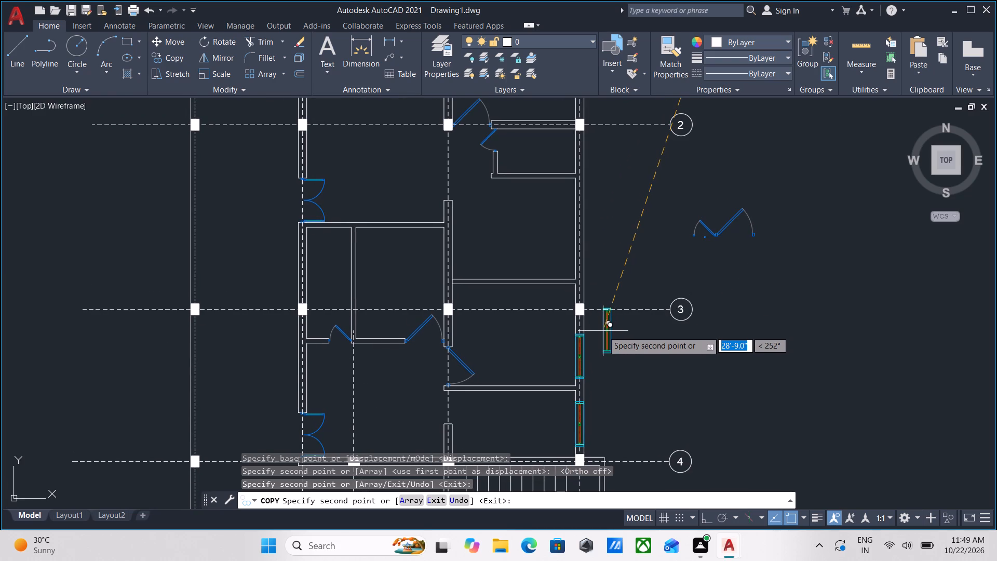
{"action": "middle_click_drag", "start_coordinate": [603, 331], "coordinate": [608, 396]}
{"action": "scroll", "coordinate": [560, 291], "scroll_direction": "up", "scroll_amount": 3}
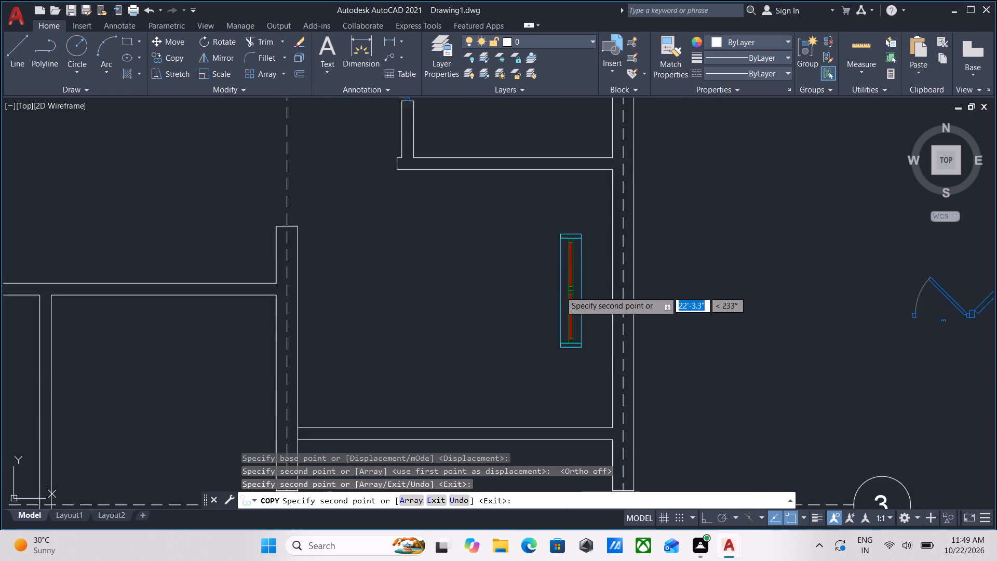
{"action": "left_click", "coordinate": [641, 303]}
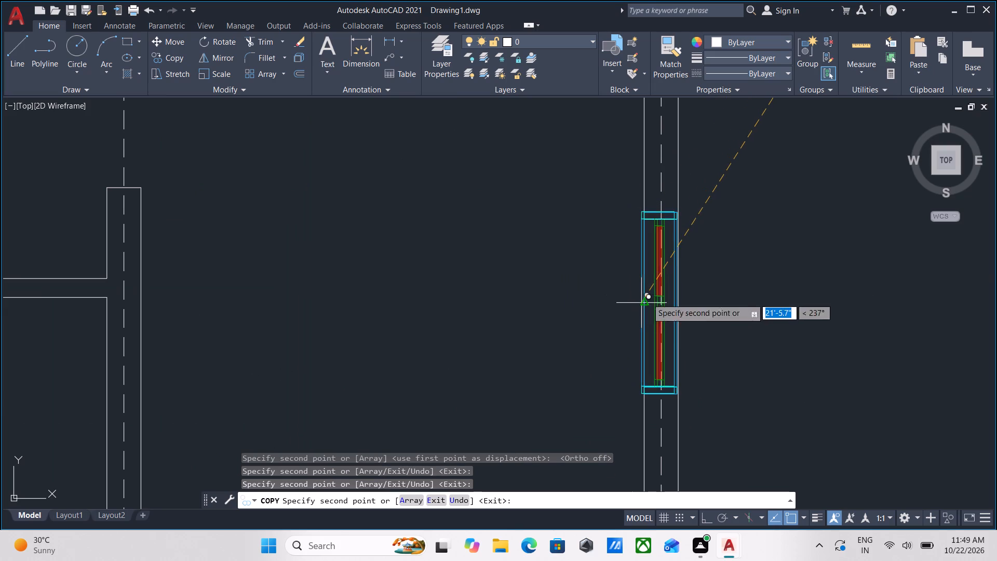
{"action": "scroll", "coordinate": [717, 269], "scroll_direction": "down", "scroll_amount": 3}
{"action": "middle_click_drag", "start_coordinate": [716, 271], "coordinate": [650, 296]}
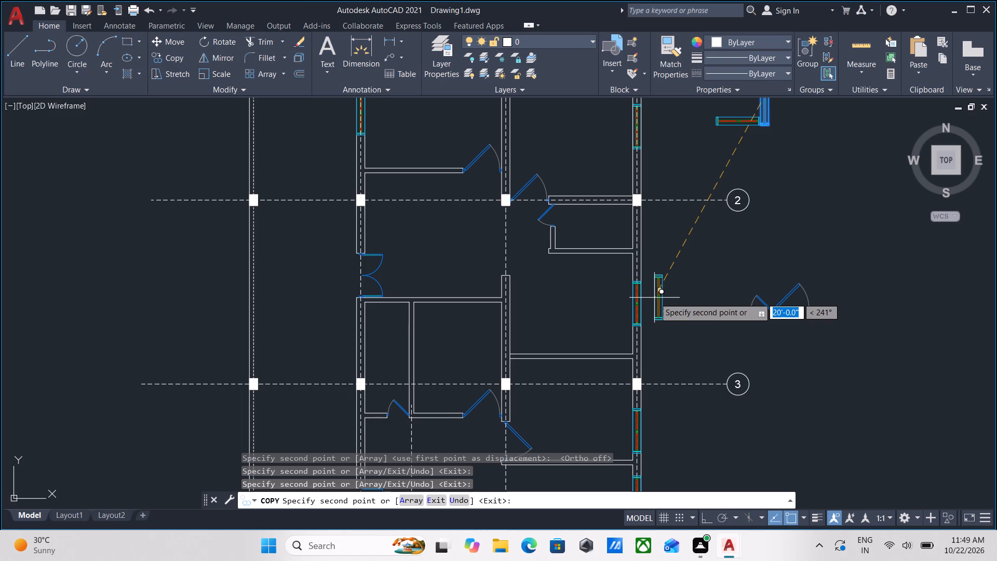
Place another copy of the vertical window in the grid line B wall, between grid line 2 and the double door below it.
{"action": "scroll", "coordinate": [680, 292], "scroll_direction": "down", "scroll_amount": 1}
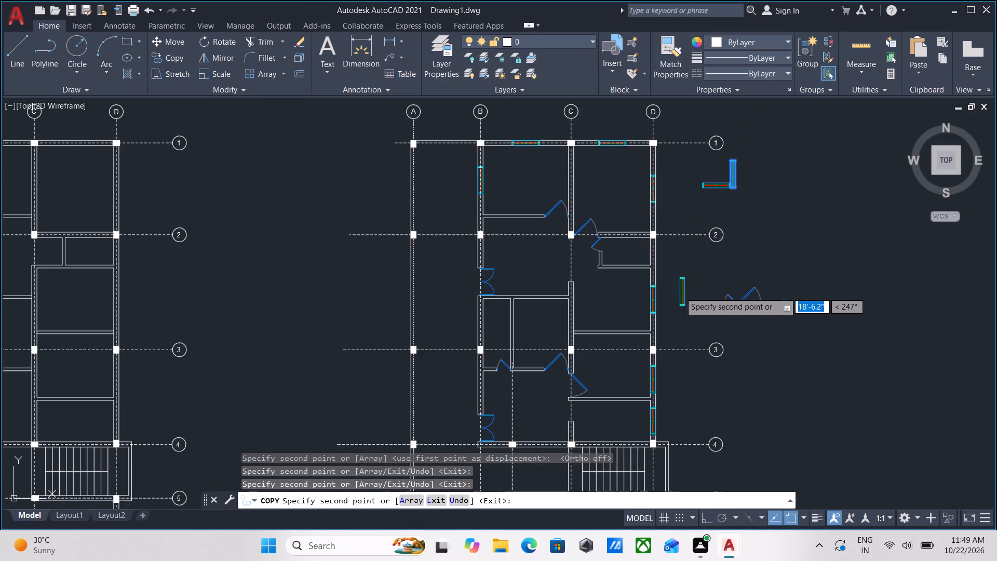
{"action": "middle_click_drag", "start_coordinate": [680, 292], "coordinate": [662, 386]}
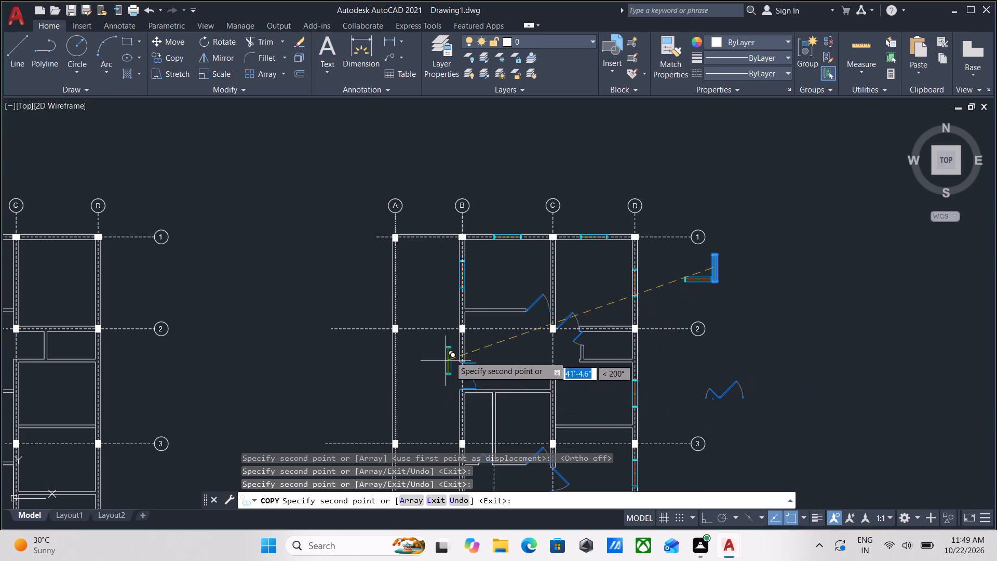
{"action": "scroll", "coordinate": [456, 351], "scroll_direction": "up", "scroll_amount": 4}
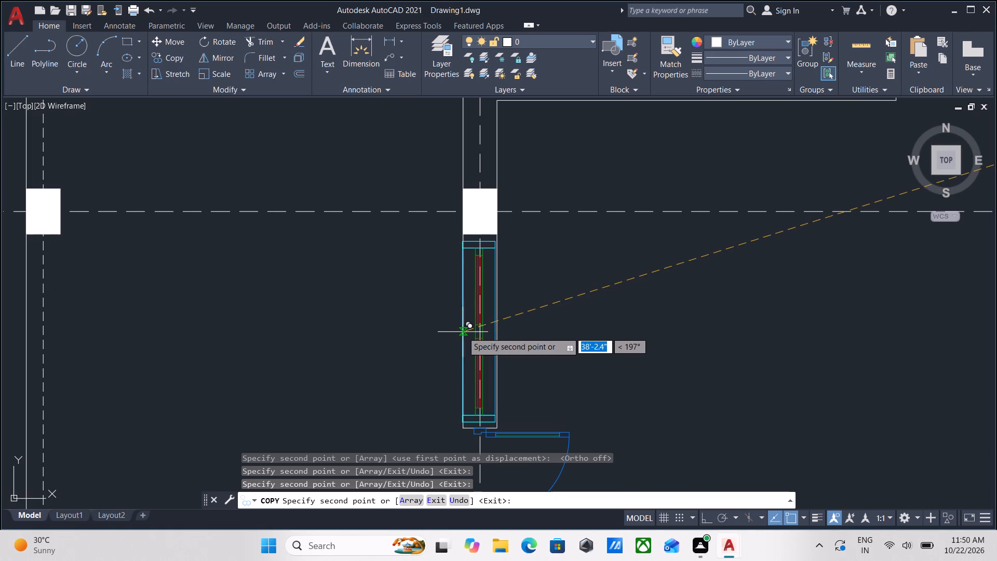
{"action": "left_click", "coordinate": [463, 332]}
Place a last copy of the vertical window in the grid line B wall below grid line 3, just above the lower double door.
{"action": "scroll", "coordinate": [568, 337], "scroll_direction": "down", "scroll_amount": 1}
{"action": "middle_click_drag", "start_coordinate": [568, 337], "coordinate": [541, 290]}
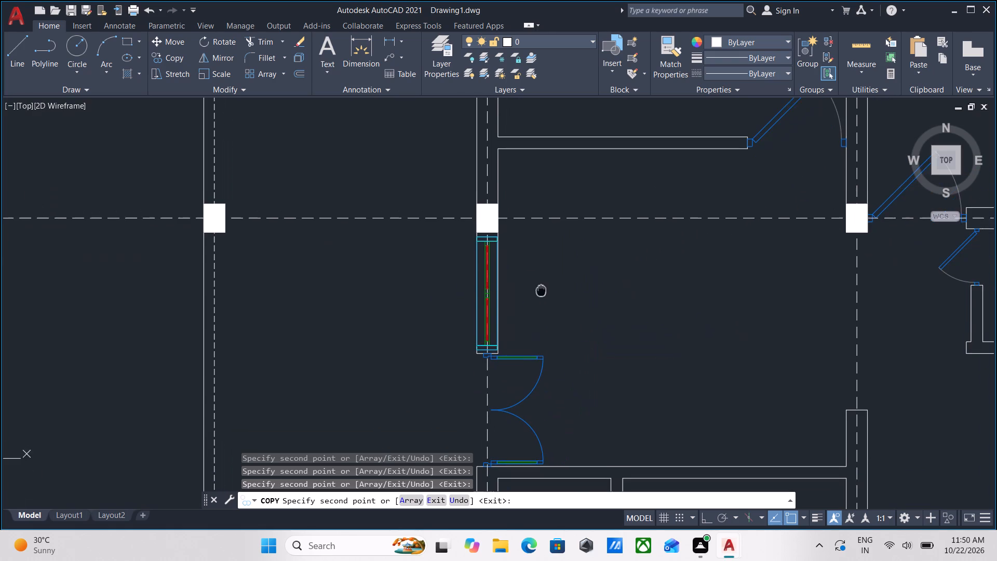
{"action": "middle_click_drag", "start_coordinate": [592, 356], "coordinate": [592, 345]}
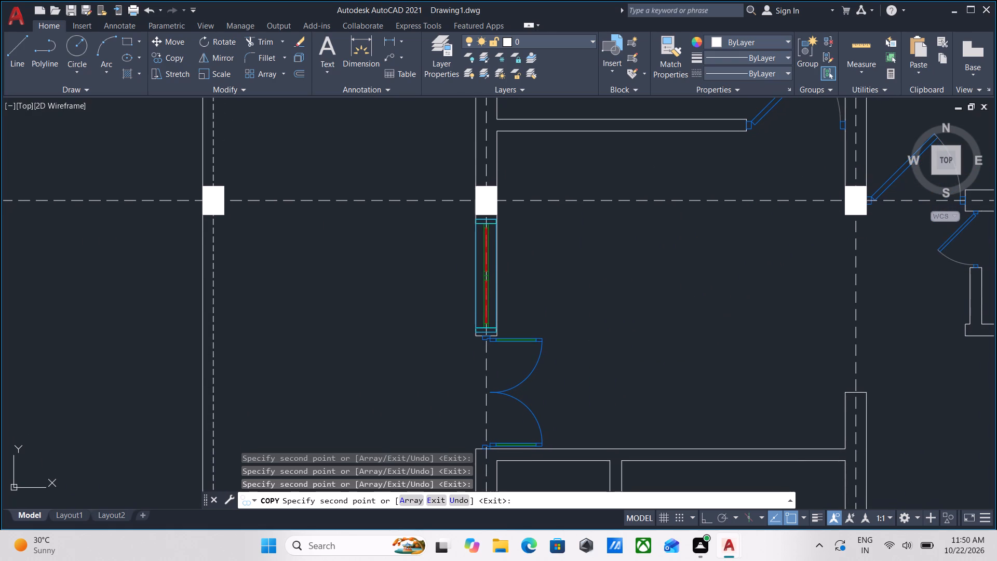
{"action": "middle_click_drag", "start_coordinate": [592, 345], "coordinate": [628, 276]}
{"action": "scroll", "coordinate": [622, 379], "scroll_direction": "down", "scroll_amount": 1}
{"action": "middle_click_drag", "start_coordinate": [621, 373], "coordinate": [639, 255]}
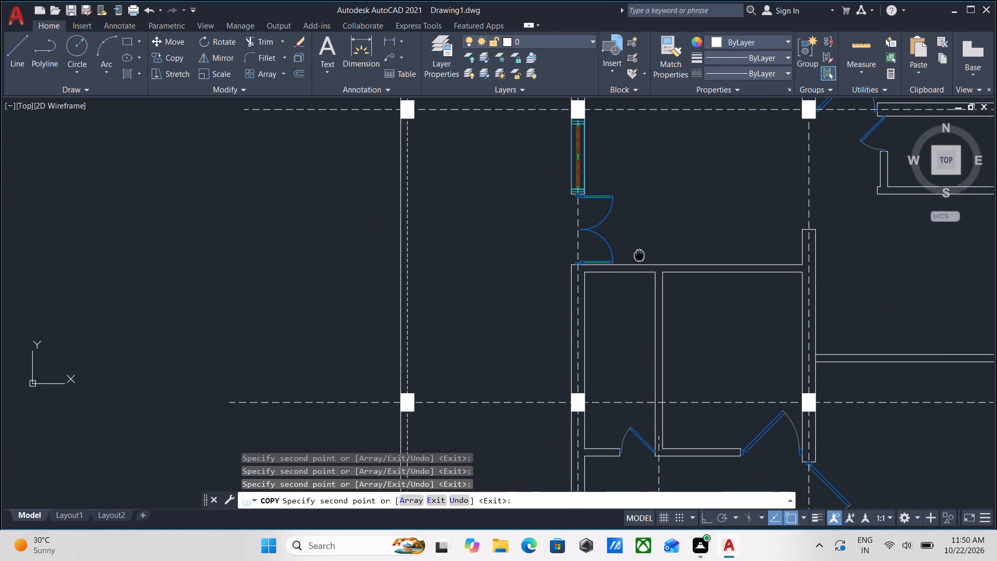
{"action": "scroll", "coordinate": [625, 318], "scroll_direction": "down", "scroll_amount": 1}
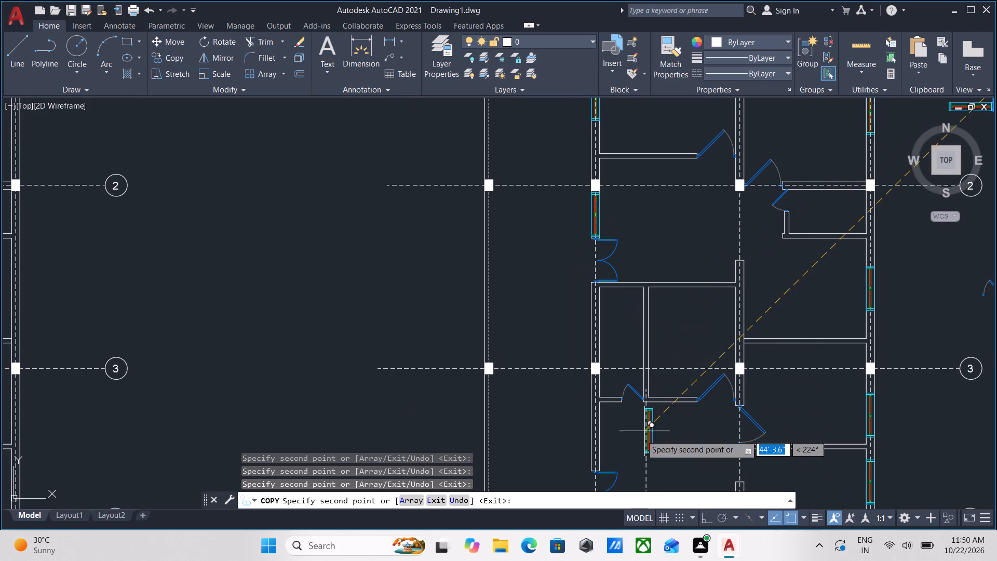
{"action": "middle_click_drag", "start_coordinate": [631, 432], "coordinate": [623, 360]}
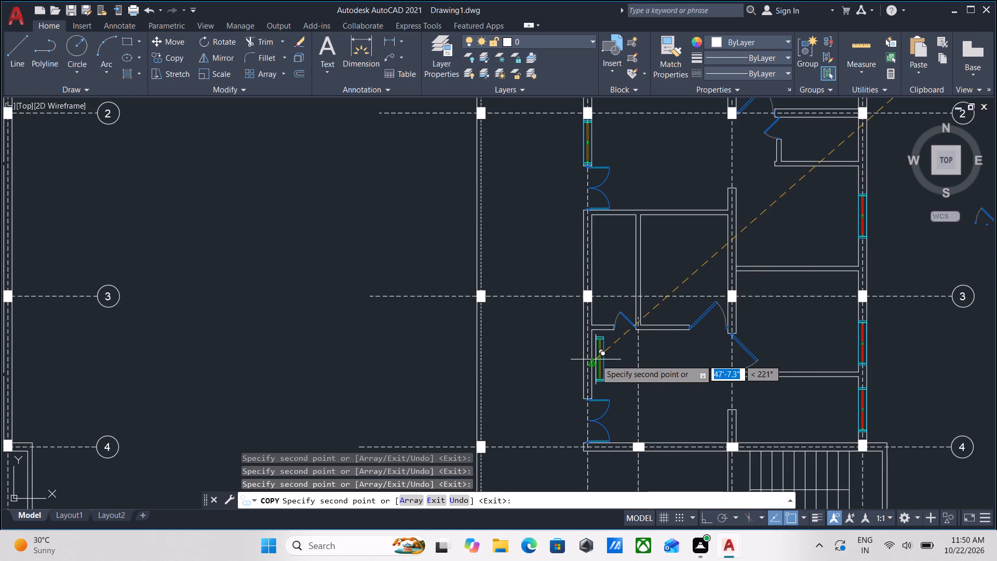
{"action": "scroll", "coordinate": [596, 360], "scroll_direction": "up", "scroll_amount": 2}
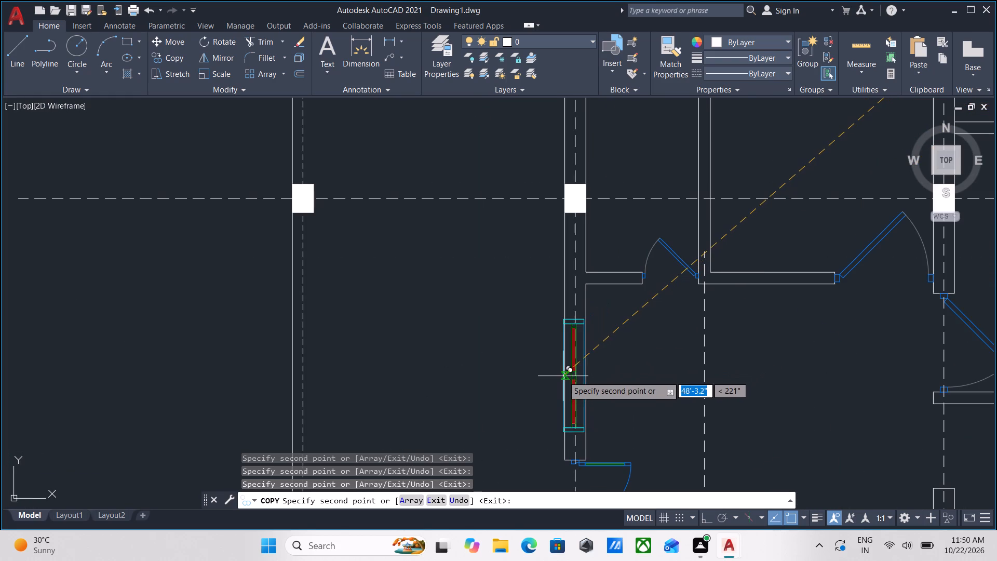
{"action": "scroll", "coordinate": [563, 376], "scroll_direction": "up", "scroll_amount": 3}
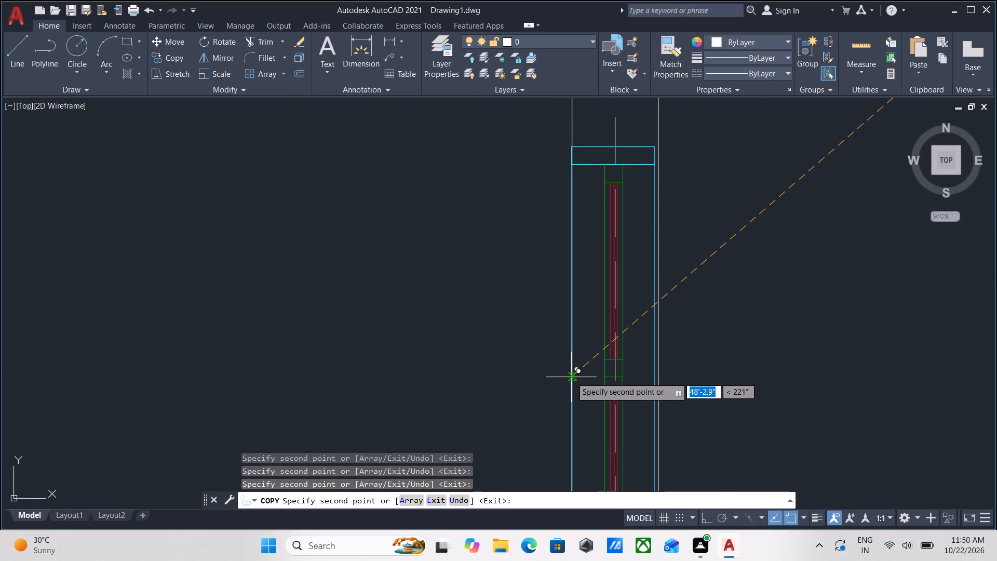
{"action": "left_click", "coordinate": [571, 377]}
{"action": "scroll", "coordinate": [646, 369], "scroll_direction": "down", "scroll_amount": 3}
{"action": "middle_click_drag", "start_coordinate": [669, 371], "coordinate": [611, 336]}
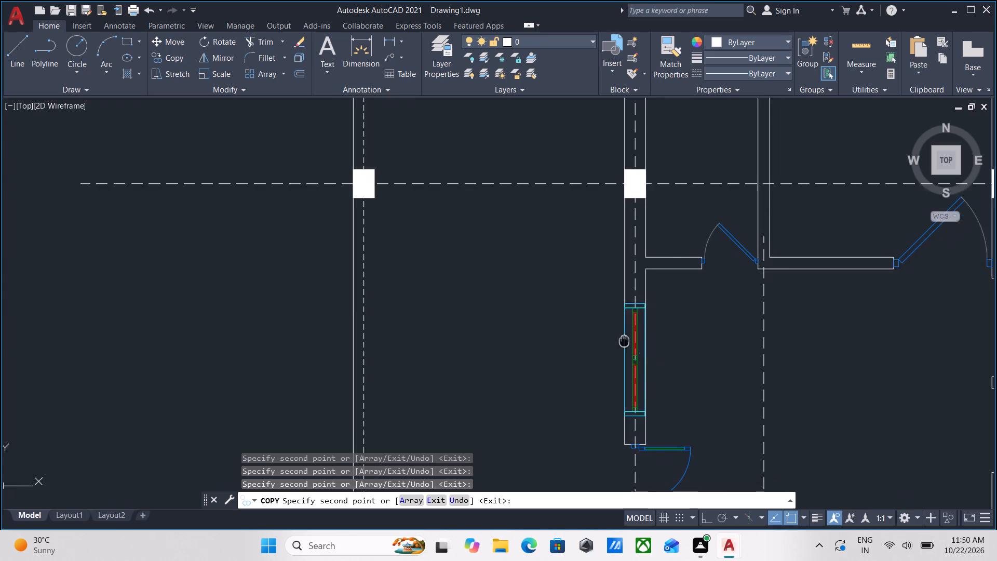
{"action": "scroll", "coordinate": [630, 338], "scroll_direction": "down", "scroll_amount": 2}
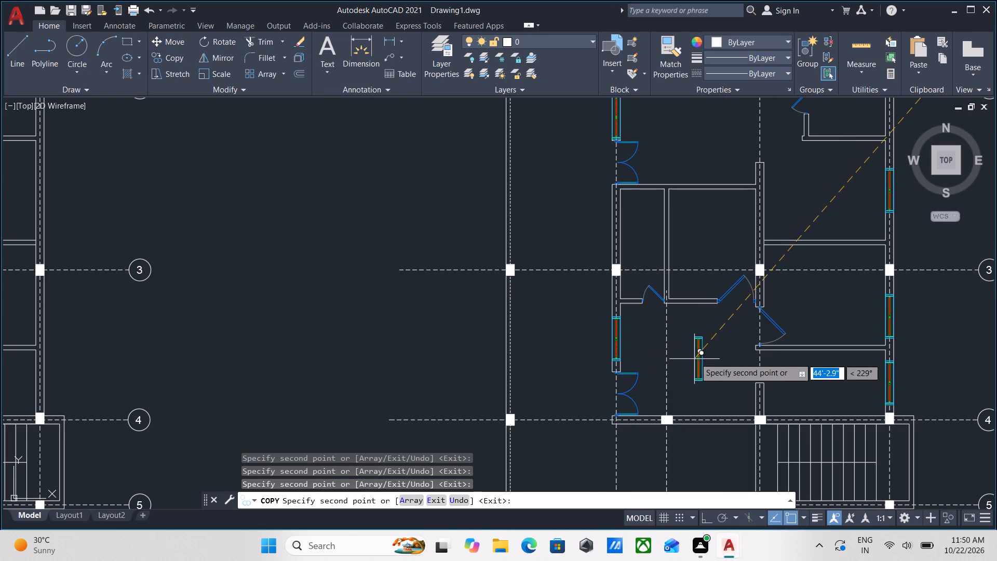
{"action": "scroll", "coordinate": [707, 370], "scroll_direction": "down", "scroll_amount": 2}
{"action": "middle_click_drag", "start_coordinate": [698, 361], "coordinate": [679, 336]}
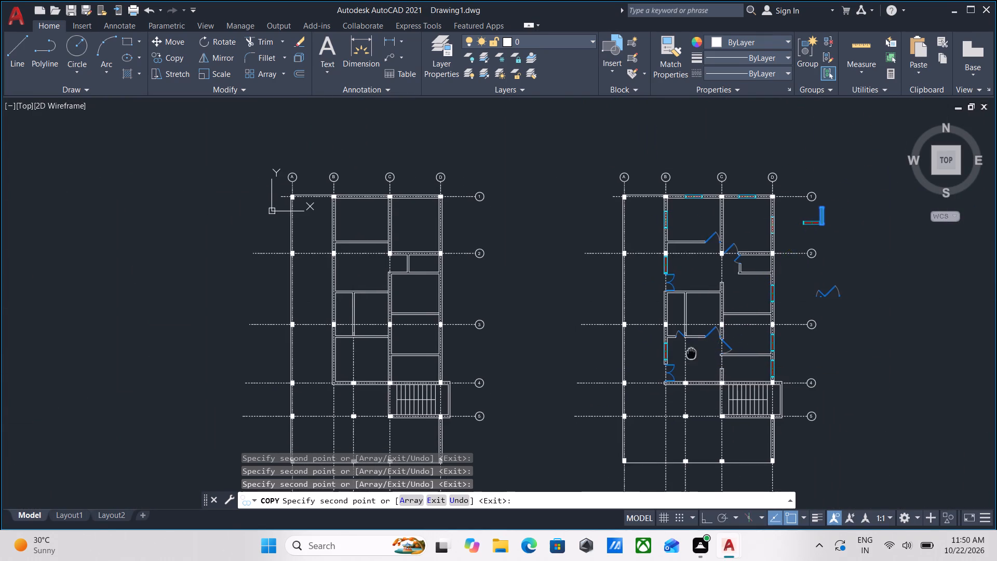
{"action": "middle_click_drag", "start_coordinate": [679, 336], "coordinate": [667, 323]}
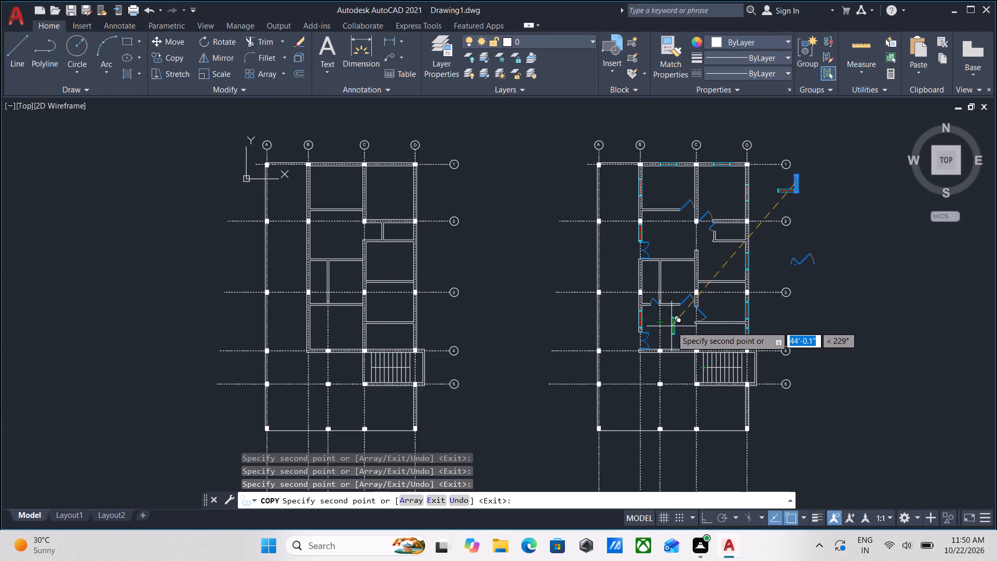
{"action": "middle_click_drag", "start_coordinate": [812, 310], "coordinate": [798, 350]}
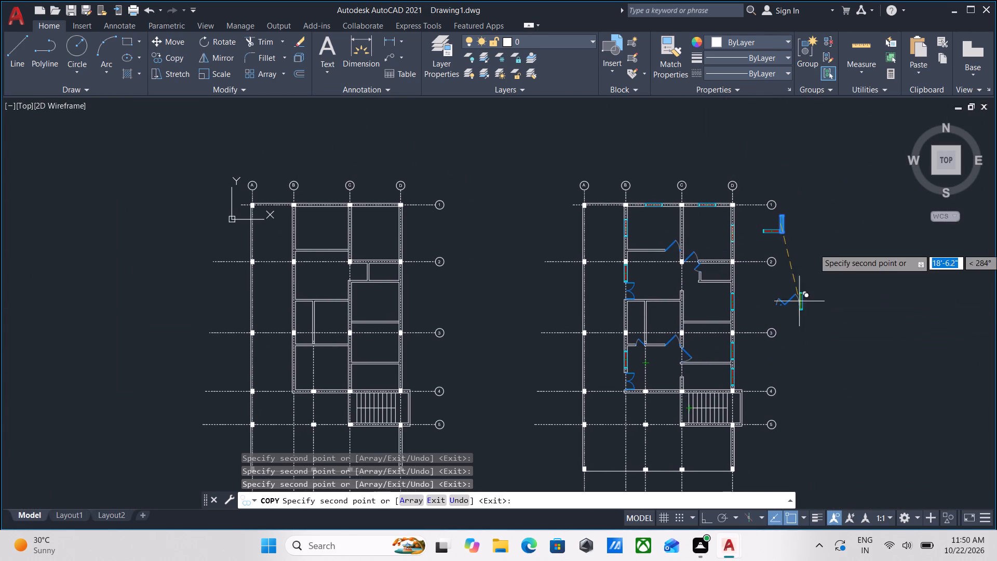
{"action": "scroll", "coordinate": [803, 259], "scroll_direction": "up", "scroll_amount": 2}
{"action": "key", "text": "Escape"}
Copy the spare horizontal window by its bottom edge midpoint onto the grid line 4 wall, between the intermediate column and grid line C.
{"action": "scroll", "coordinate": [738, 184], "scroll_direction": "up", "scroll_amount": 3}
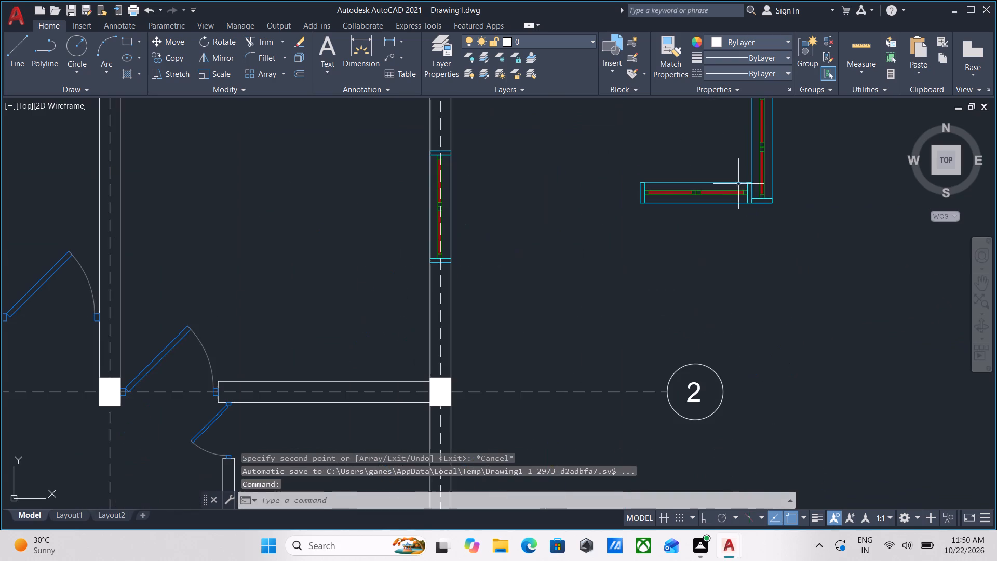
{"action": "left_click", "coordinate": [698, 232]}
{"action": "left_click", "coordinate": [658, 173]}
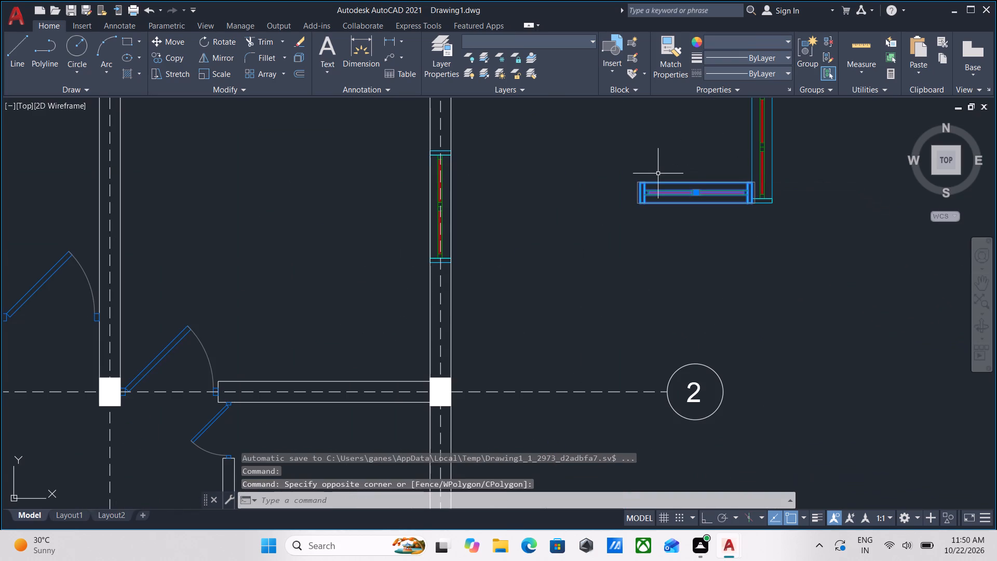
{"action": "type", "text": "CO"}
{"action": "key", "text": "Return"}
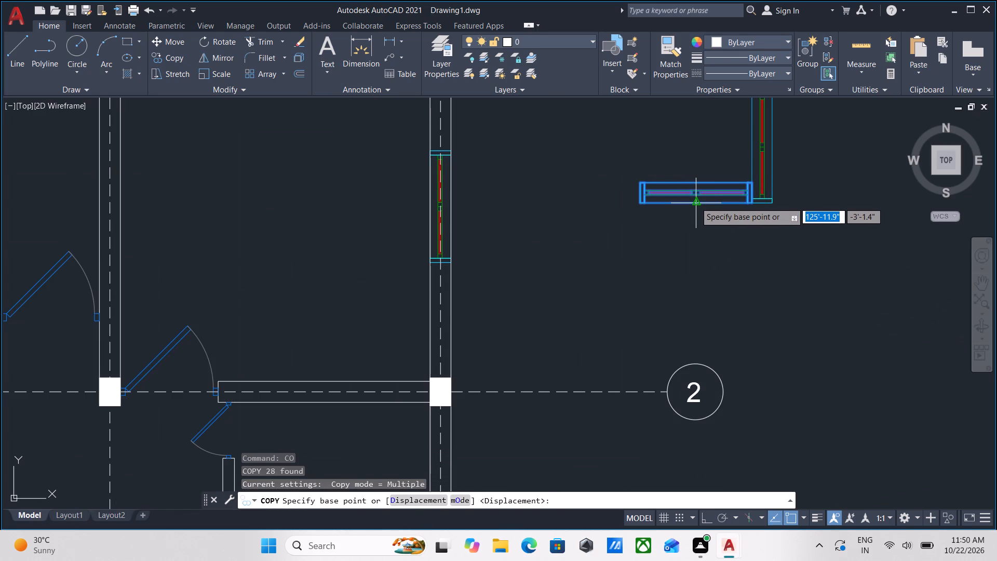
{"action": "left_click", "coordinate": [695, 202]}
{"action": "scroll", "coordinate": [591, 291], "scroll_direction": "down", "scroll_amount": 2}
{"action": "middle_click_drag", "start_coordinate": [591, 291], "coordinate": [591, 291]}
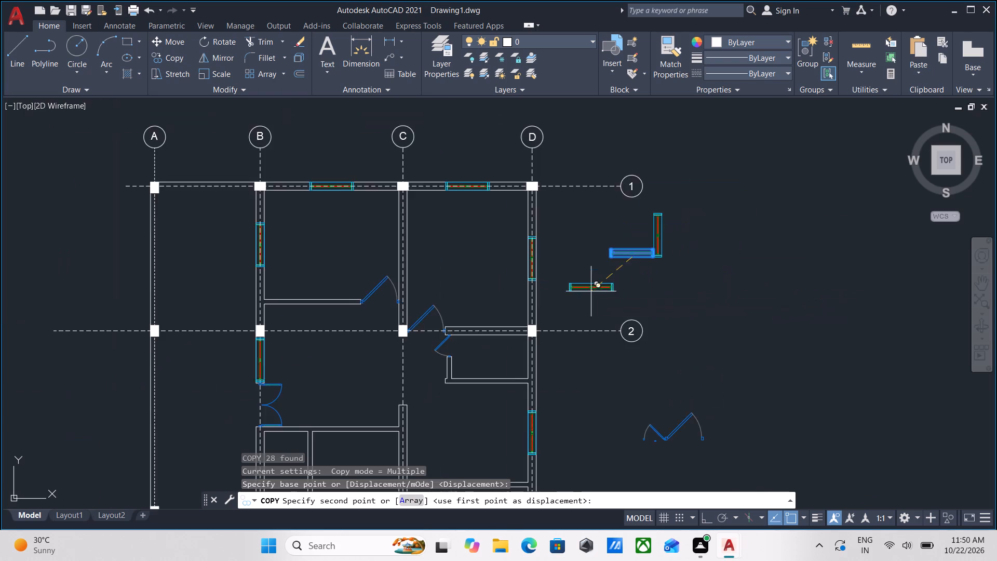
{"action": "middle_click_drag", "start_coordinate": [591, 291], "coordinate": [699, 172]}
{"action": "scroll", "coordinate": [506, 293], "scroll_direction": "down", "scroll_amount": 1}
{"action": "middle_click_drag", "start_coordinate": [499, 292], "coordinate": [565, 106]}
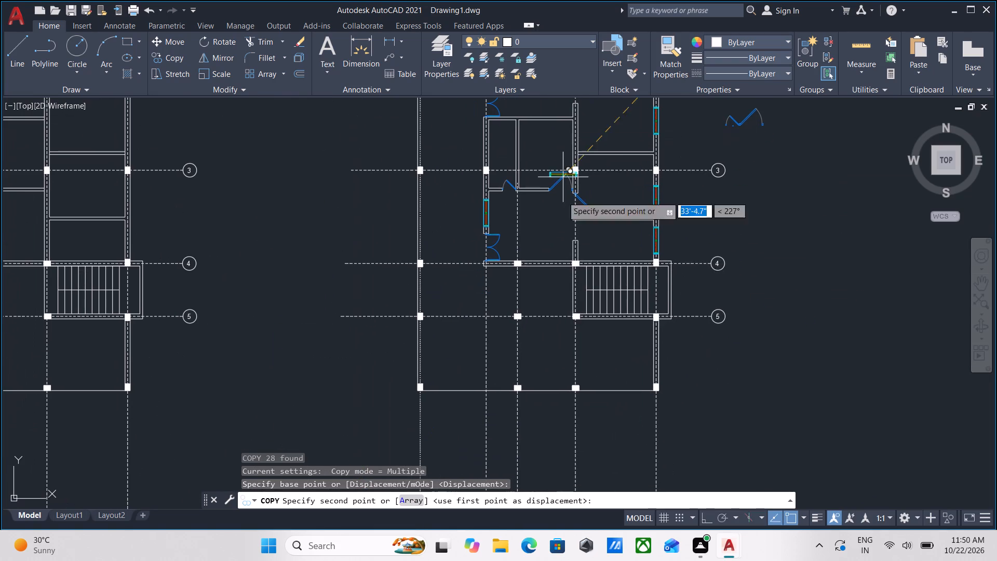
{"action": "scroll", "coordinate": [540, 264], "scroll_direction": "up", "scroll_amount": 4}
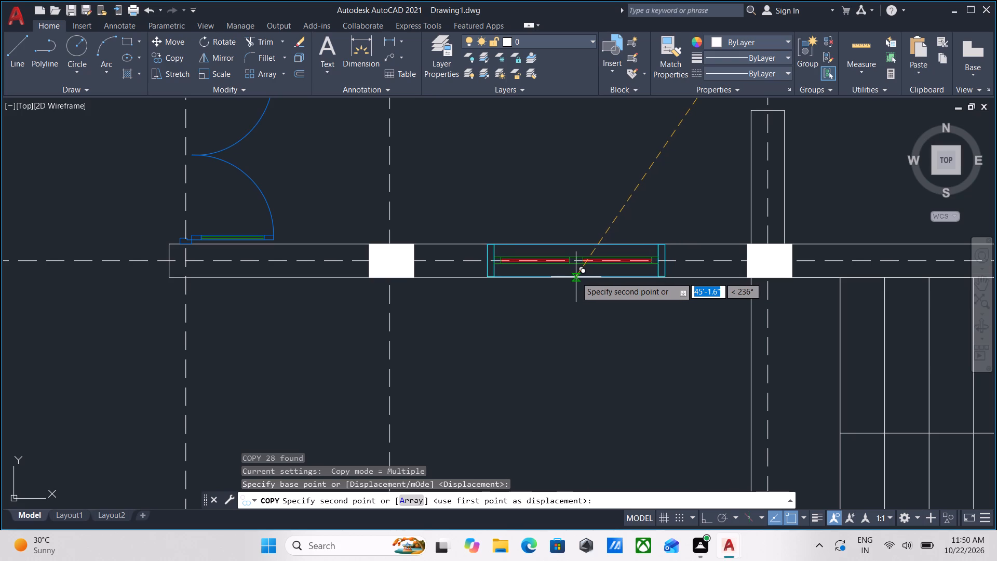
{"action": "left_click", "coordinate": [576, 277]}
Examine the walls of the second floor plan for further places for the horizontal window, and end the copying.
{"action": "scroll", "coordinate": [589, 197], "scroll_direction": "down", "scroll_amount": 2}
{"action": "middle_click_drag", "start_coordinate": [589, 197], "coordinate": [587, 276]}
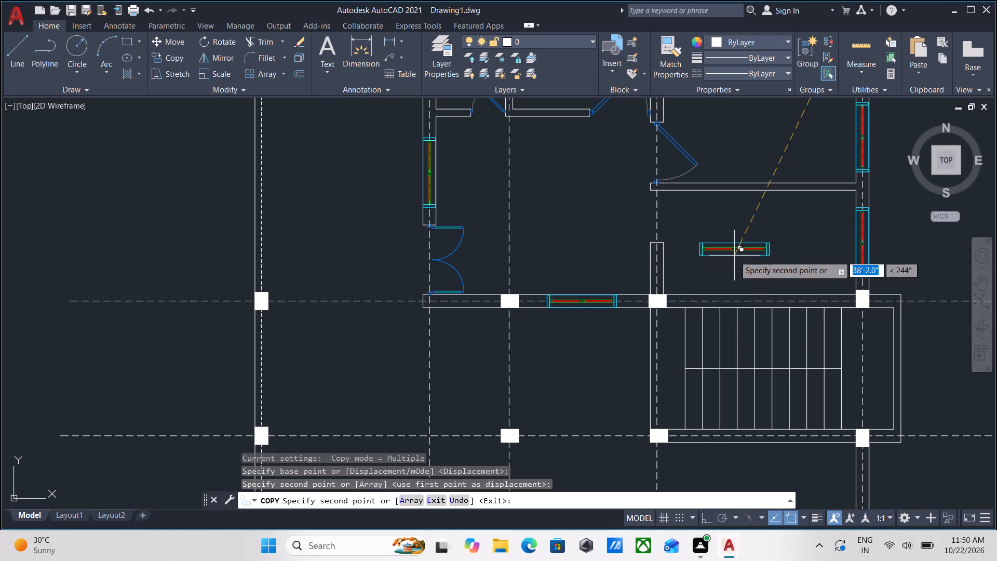
{"action": "middle_click_drag", "start_coordinate": [735, 258], "coordinate": [736, 342]}
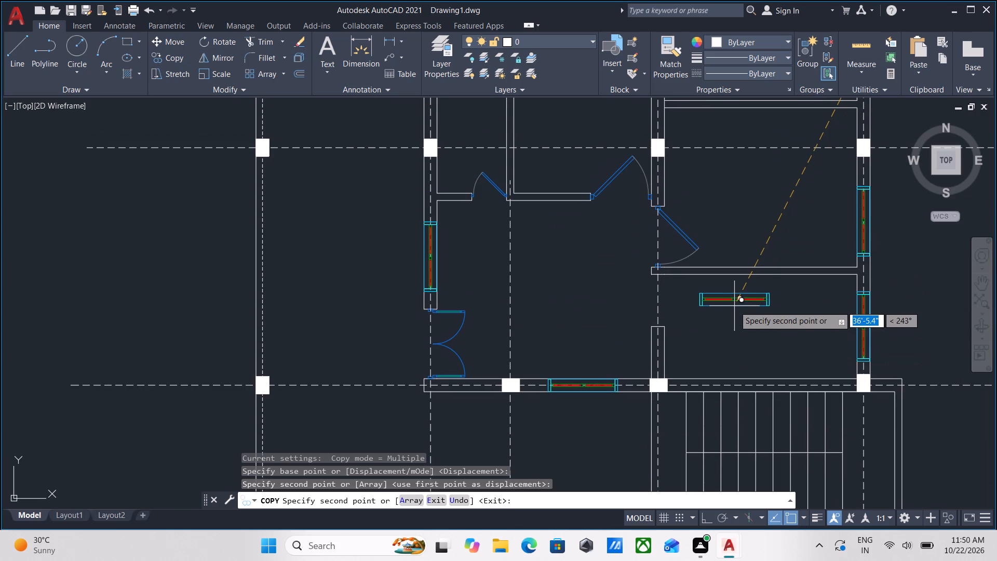
{"action": "middle_click_drag", "start_coordinate": [733, 317], "coordinate": [676, 467]}
{"action": "scroll", "coordinate": [721, 371], "scroll_direction": "down", "scroll_amount": 1}
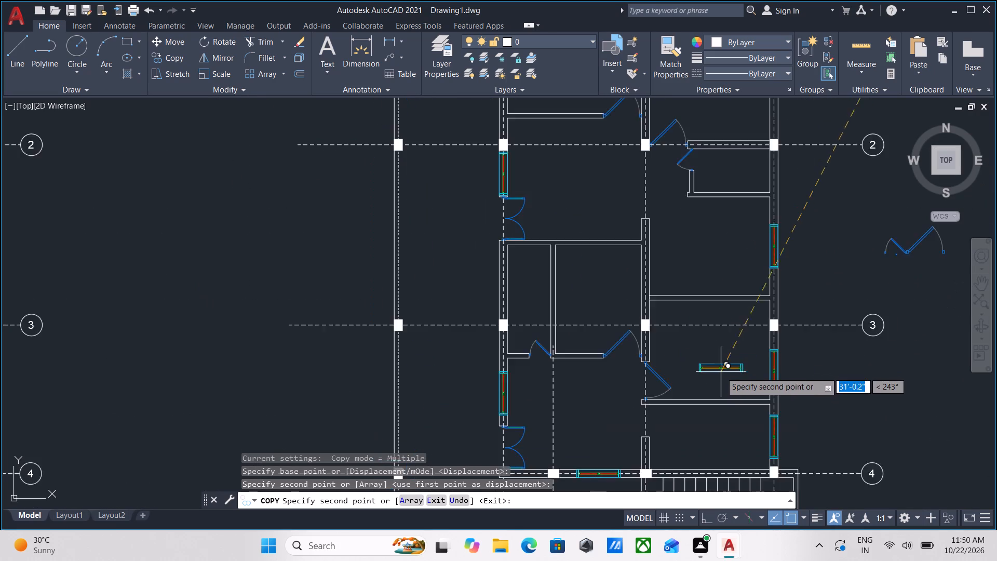
{"action": "scroll", "coordinate": [721, 372], "scroll_direction": "down", "scroll_amount": 1}
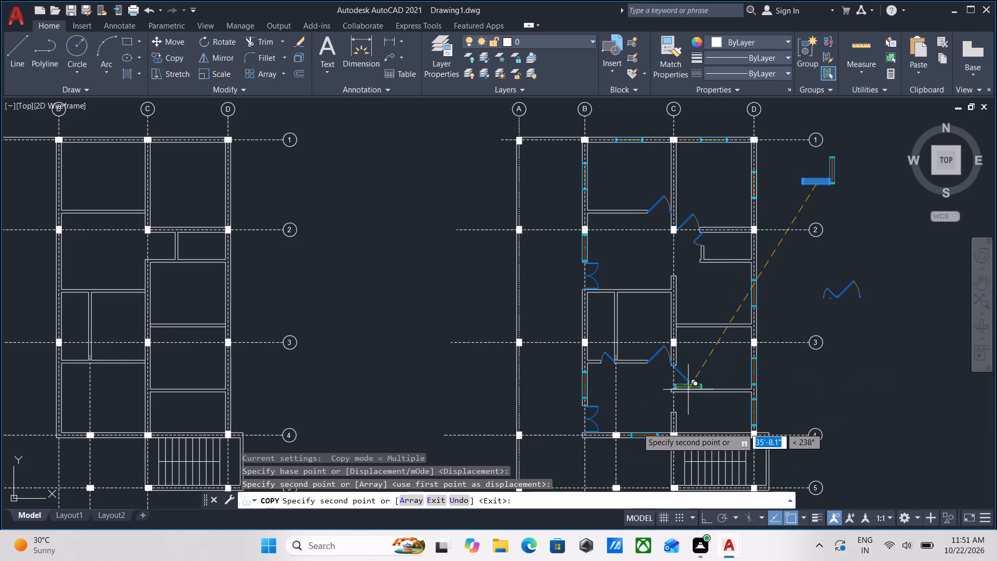
{"action": "middle_click_drag", "start_coordinate": [542, 432], "coordinate": [582, 320]}
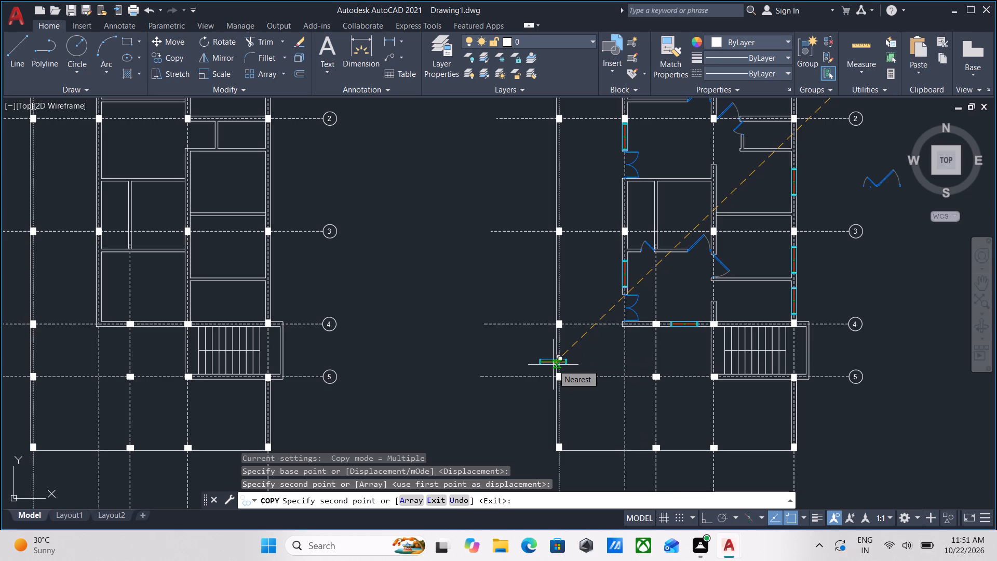
{"action": "scroll", "coordinate": [485, 365], "scroll_direction": "down", "scroll_amount": 1}
{"action": "middle_click_drag", "start_coordinate": [486, 365], "coordinate": [496, 364]}
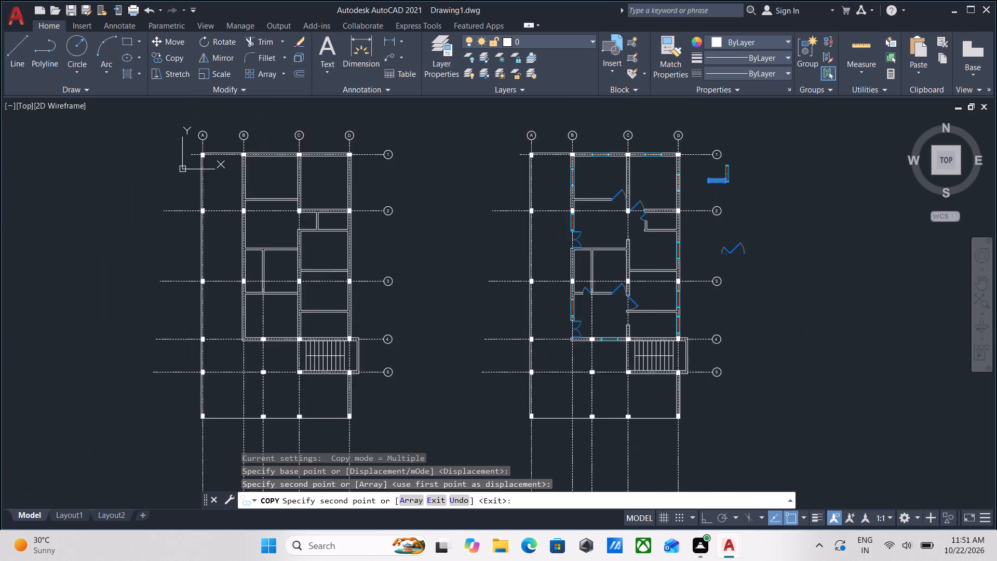
{"action": "middle_click_drag", "start_coordinate": [496, 364], "coordinate": [539, 359]}
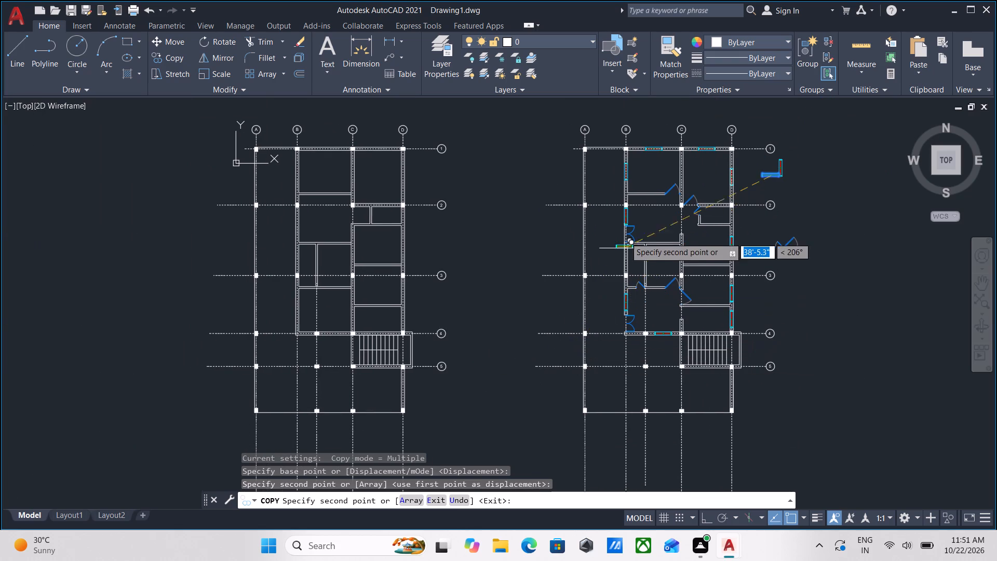
{"action": "scroll", "coordinate": [679, 286], "scroll_direction": "up", "scroll_amount": 2}
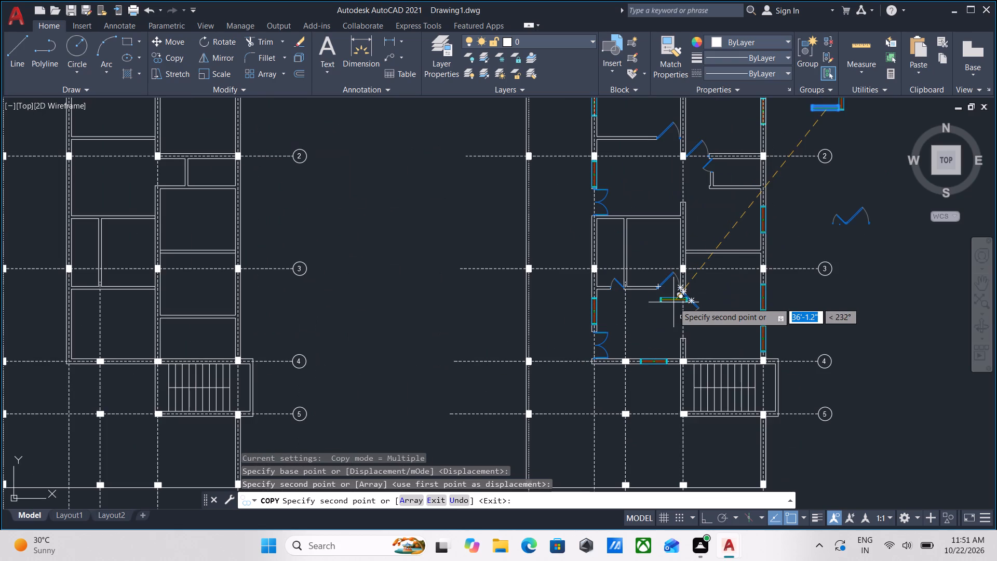
{"action": "scroll", "coordinate": [770, 349], "scroll_direction": "up", "scroll_amount": 1}
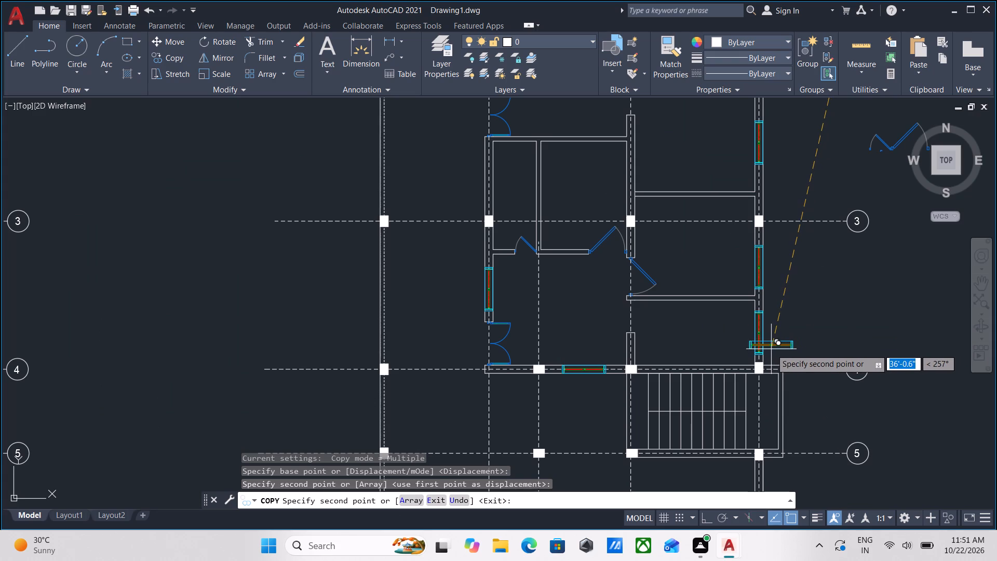
{"action": "key", "text": "Escape"}
Make WINDOWS the current layer.
{"action": "scroll", "coordinate": [667, 296], "scroll_direction": "down", "scroll_amount": 1}
{"action": "middle_click_drag", "start_coordinate": [660, 300], "coordinate": [562, 413]}
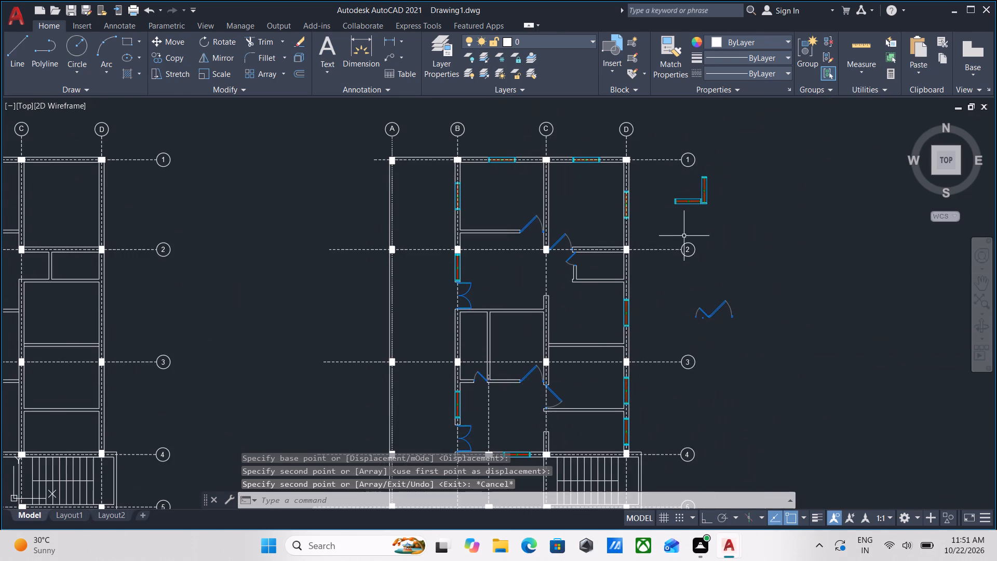
{"action": "middle_click_drag", "start_coordinate": [684, 235], "coordinate": [689, 346]}
{"action": "scroll", "coordinate": [693, 315], "scroll_direction": "up", "scroll_amount": 2}
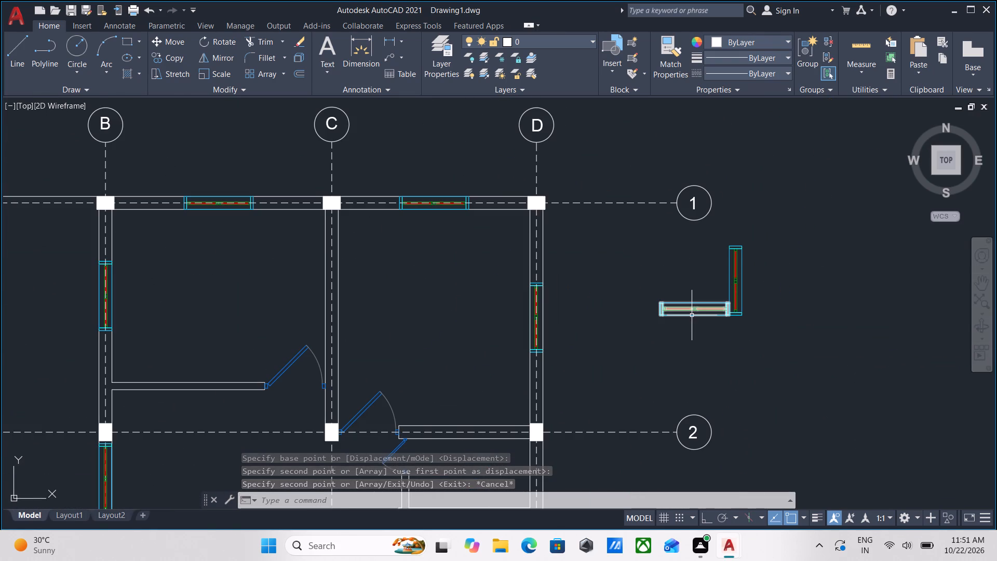
{"action": "scroll", "coordinate": [675, 323], "scroll_direction": "down", "scroll_amount": 1}
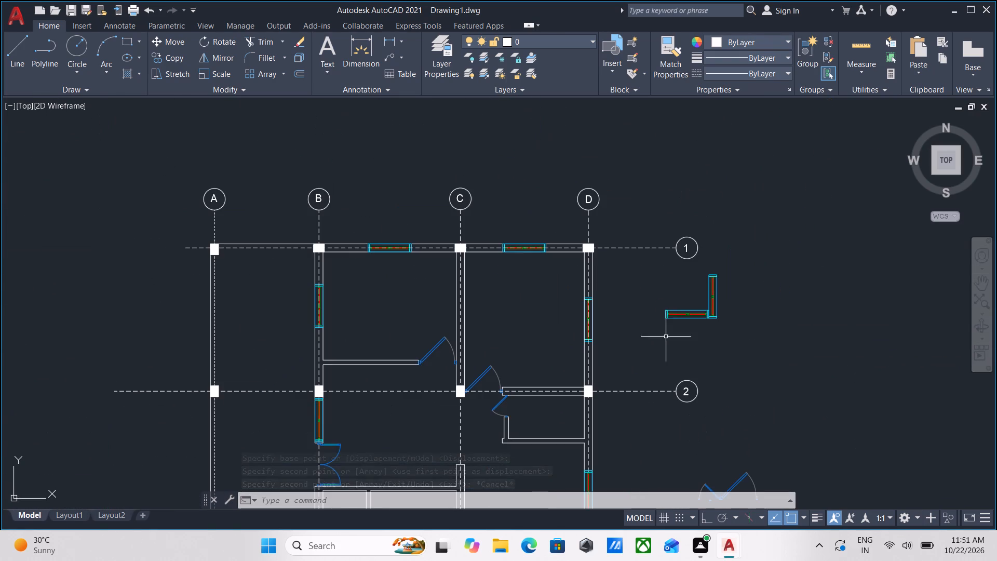
{"action": "scroll", "coordinate": [630, 351], "scroll_direction": "up", "scroll_amount": 1}
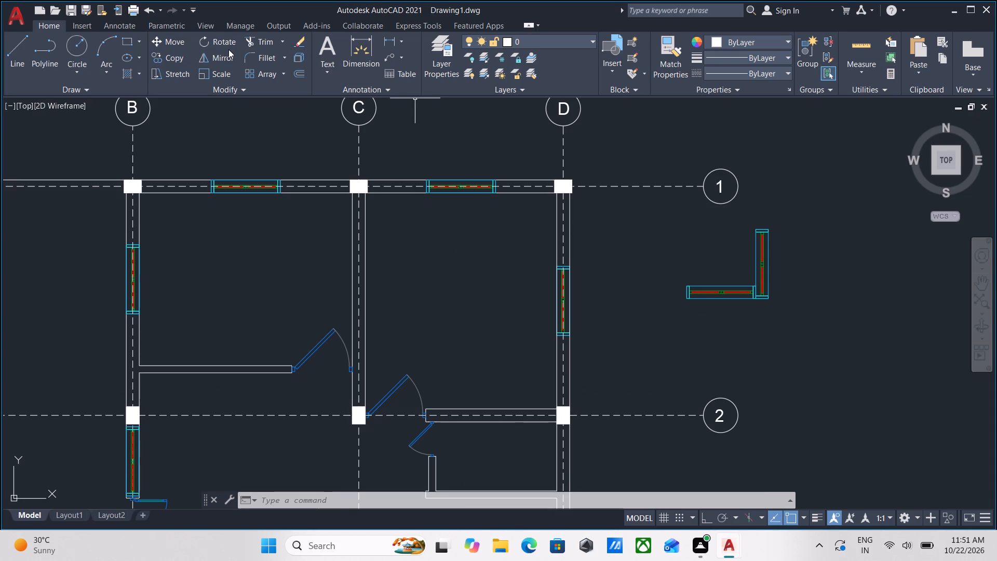
{"action": "left_click", "coordinate": [564, 42]}
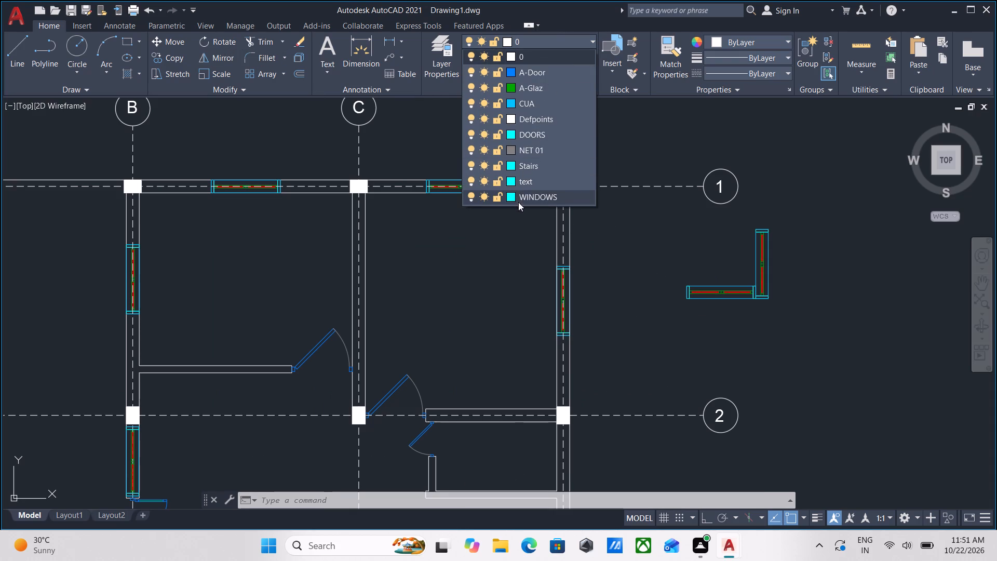
{"action": "left_click", "coordinate": [522, 199]}
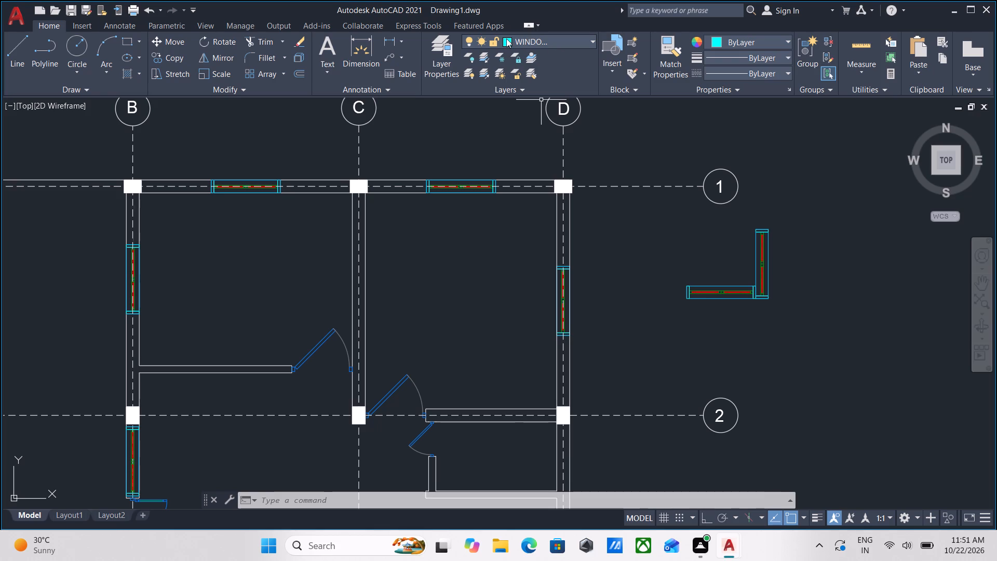
Change the colour of the WINDOWS layer to red.
{"action": "left_click", "coordinate": [506, 38]}
{"action": "scroll", "coordinate": [523, 178], "scroll_direction": "down", "scroll_amount": 3}
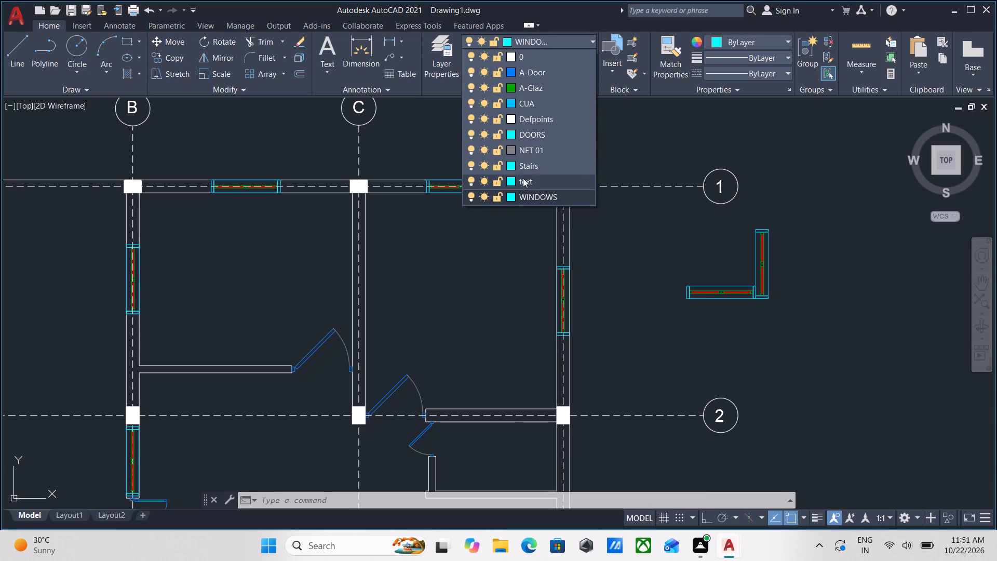
{"action": "double_click", "coordinate": [510, 196]}
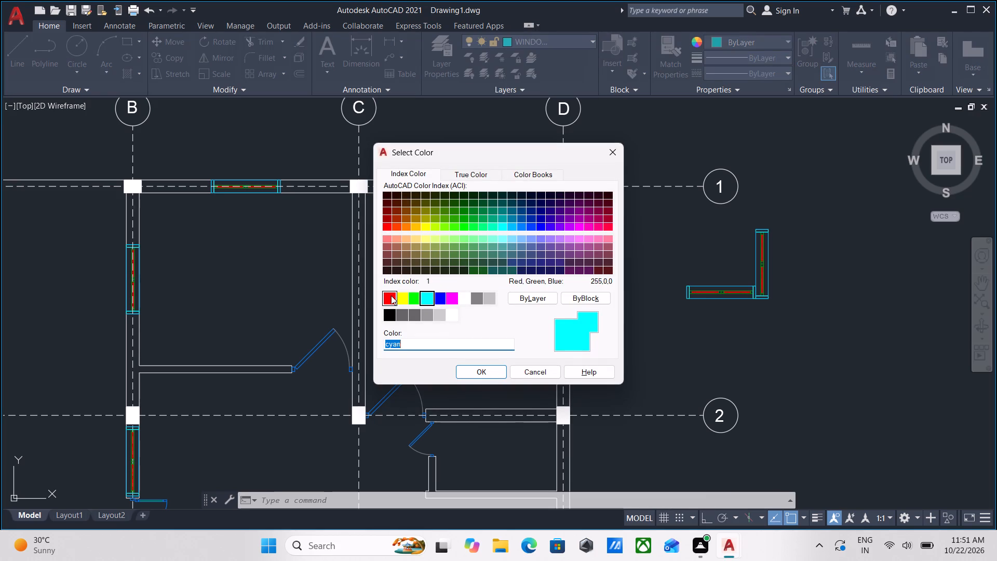
{"action": "left_click", "coordinate": [390, 296]}
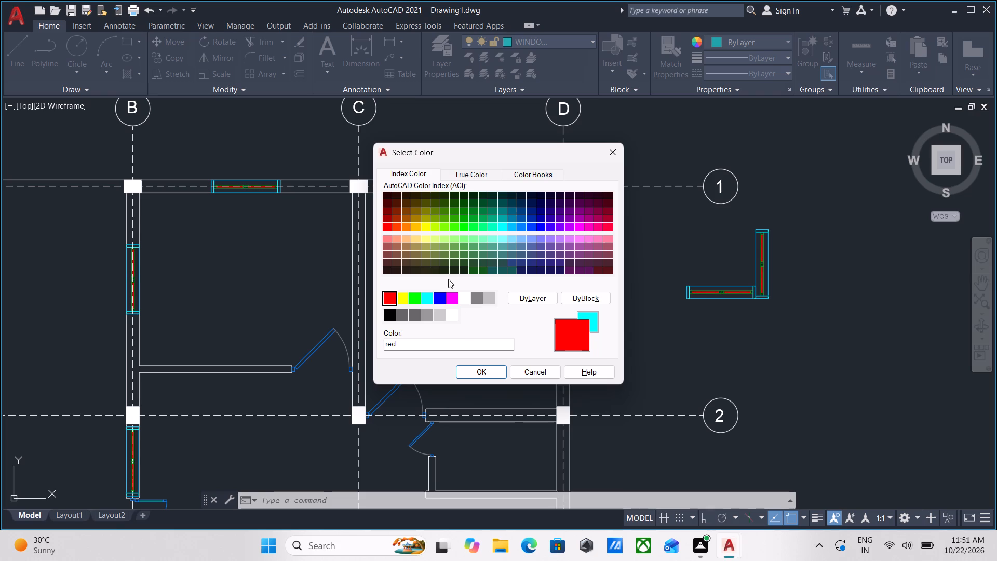
{"action": "left_click", "coordinate": [492, 372]}
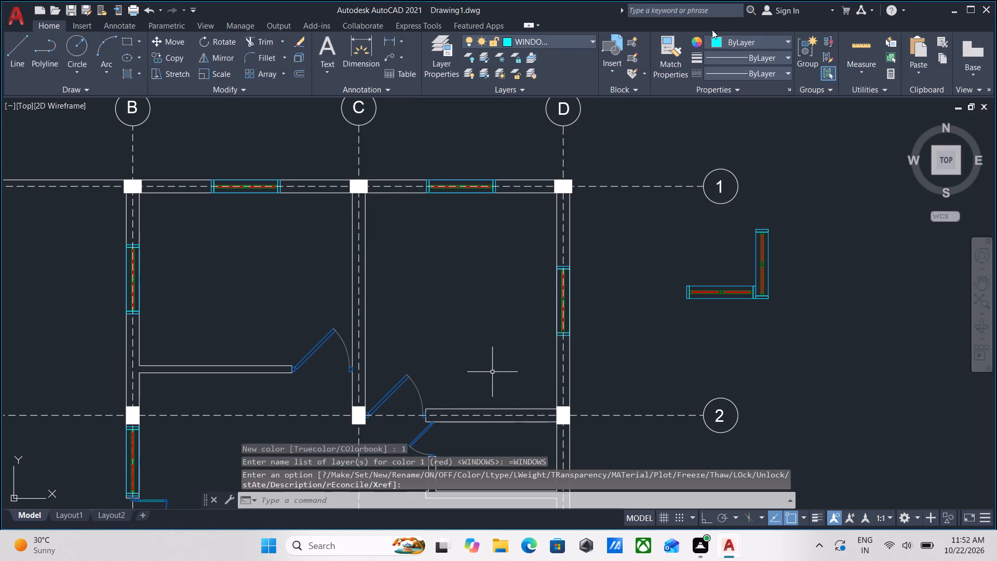
Draw a rectangle 2' wide and 5" high in the empty space below the spare windows, near grid bubble 2.
{"action": "middle_click_drag", "start_coordinate": [644, 353], "coordinate": [618, 268]}
{"action": "type", "text": "REC"}
{"action": "key", "text": "Return"}
{"action": "left_click_drag", "start_coordinate": [640, 261], "coordinate": [644, 269]}
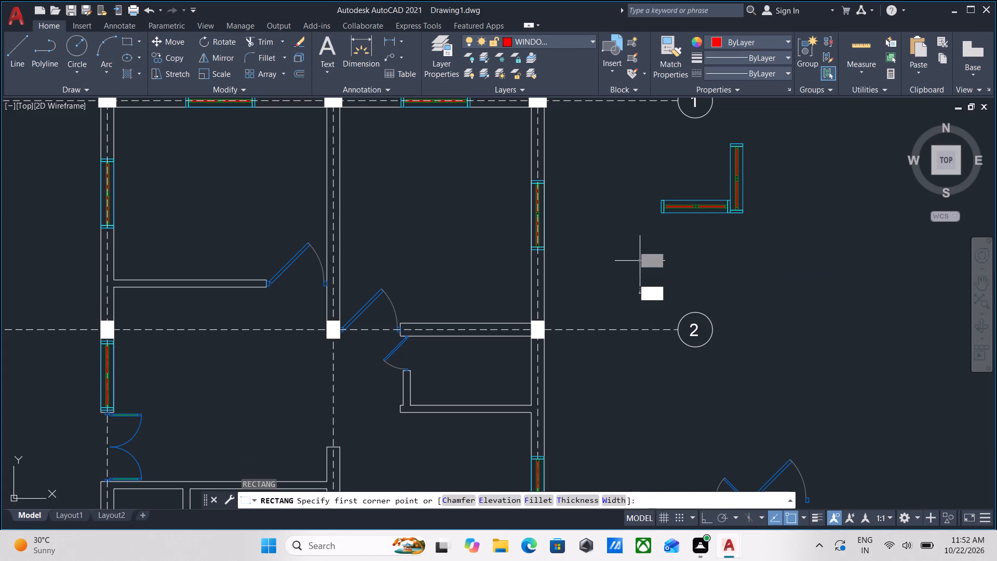
{"action": "scroll", "coordinate": [733, 304], "scroll_direction": "up", "scroll_amount": 3}
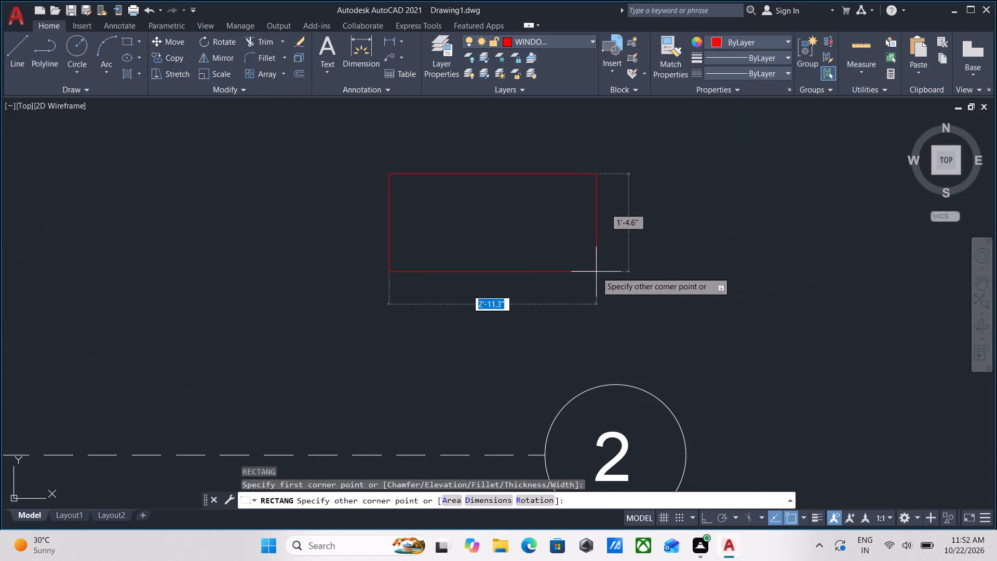
{"action": "middle_click_drag", "start_coordinate": [596, 272], "coordinate": [729, 334]}
{"action": "type", "text": "2'"}
{"action": "key", "text": "Tab"}
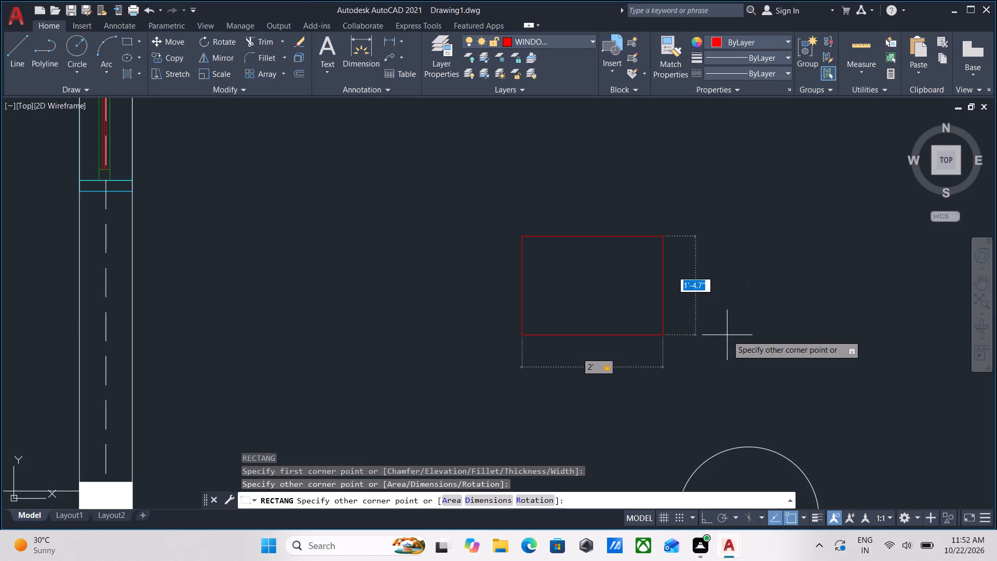
{"action": "key", "text": "9"}
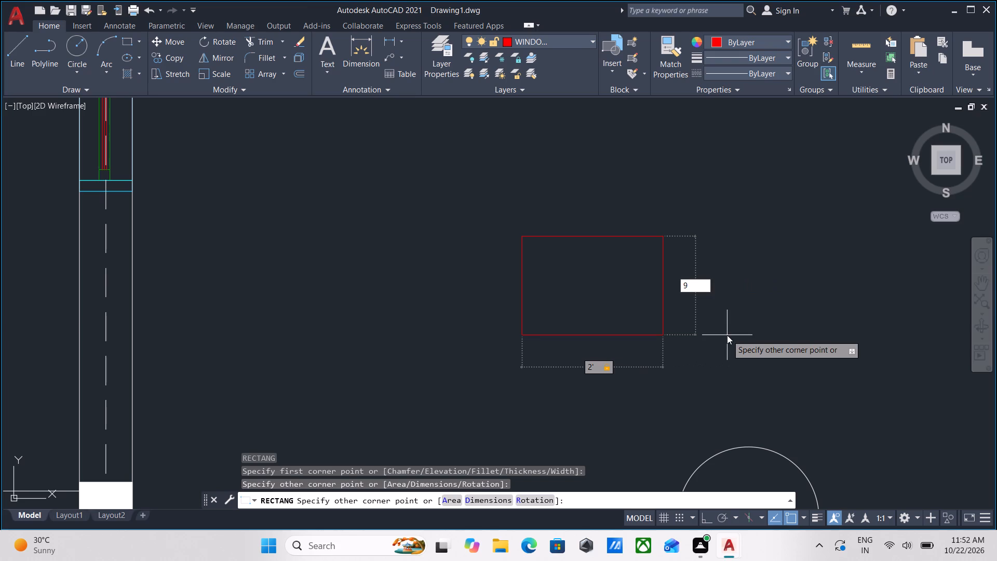
{"action": "key", "text": "shift+quotedbl"}
{"action": "key", "text": "BackSpace"}
{"action": "key", "text": "BackSpace"}
{"action": "key", "text": "5"}
{"action": "key", "text": "Return"}
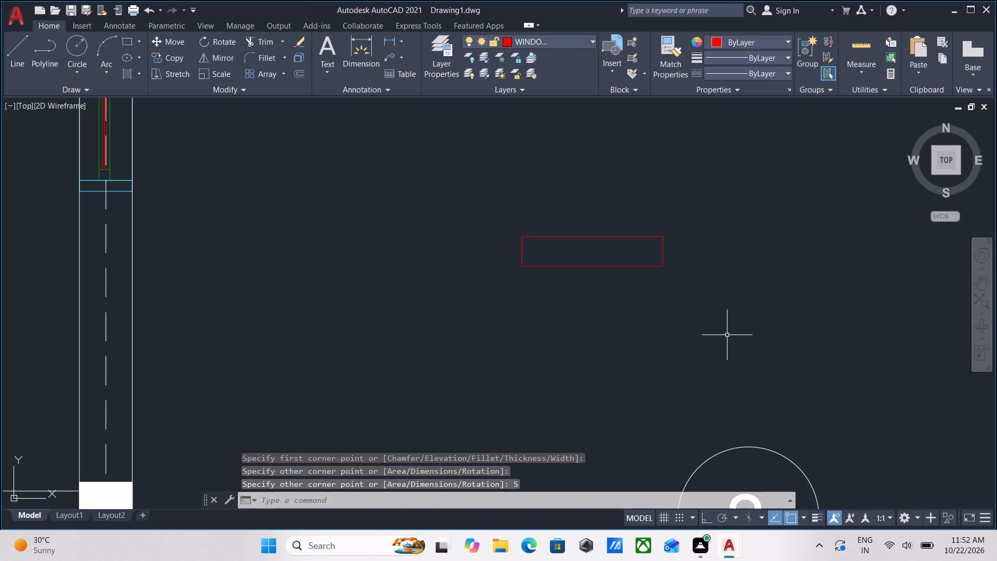
Explode the new 2' by 5" rectangle into separate lines.
{"action": "scroll", "coordinate": [721, 333], "scroll_direction": "down", "scroll_amount": 2}
{"action": "scroll", "coordinate": [688, 348], "scroll_direction": "up", "scroll_amount": 3}
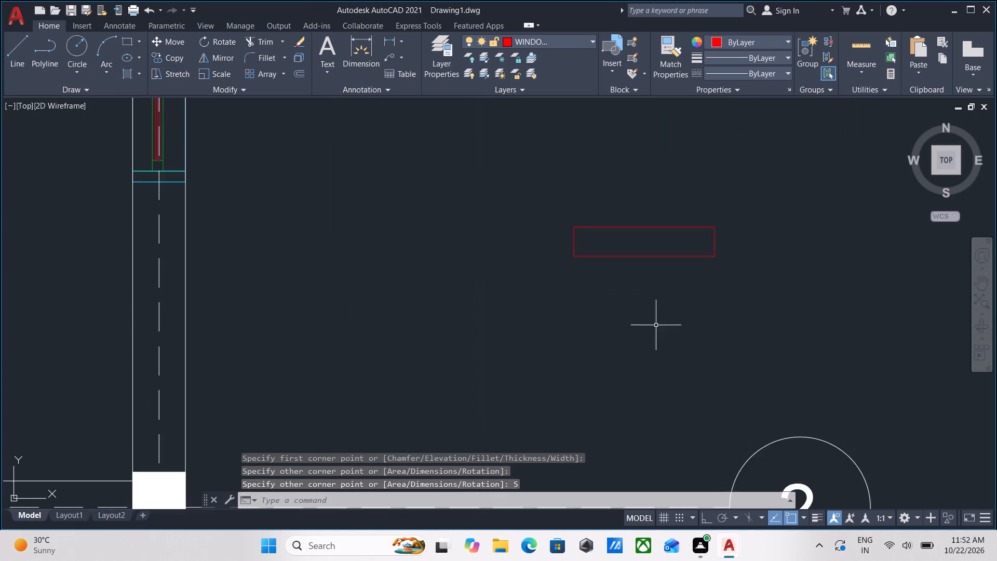
{"action": "scroll", "coordinate": [617, 270], "scroll_direction": "up", "scroll_amount": 1}
{"action": "middle_click_drag", "start_coordinate": [588, 248], "coordinate": [504, 363]}
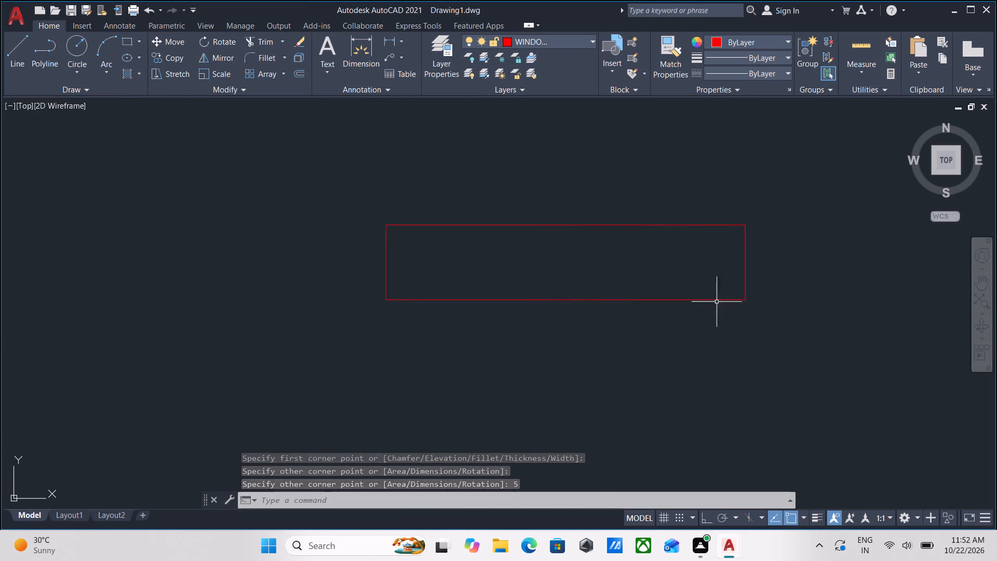
{"action": "left_click", "coordinate": [759, 271]}
{"action": "left_click", "coordinate": [722, 267]}
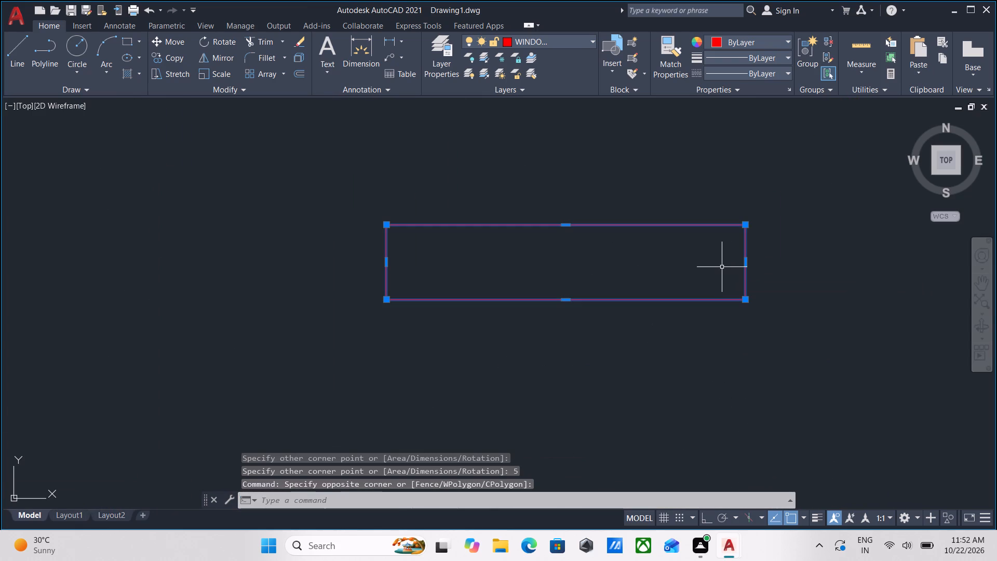
{"action": "key", "text": "x"}
{"action": "key", "text": "Return"}
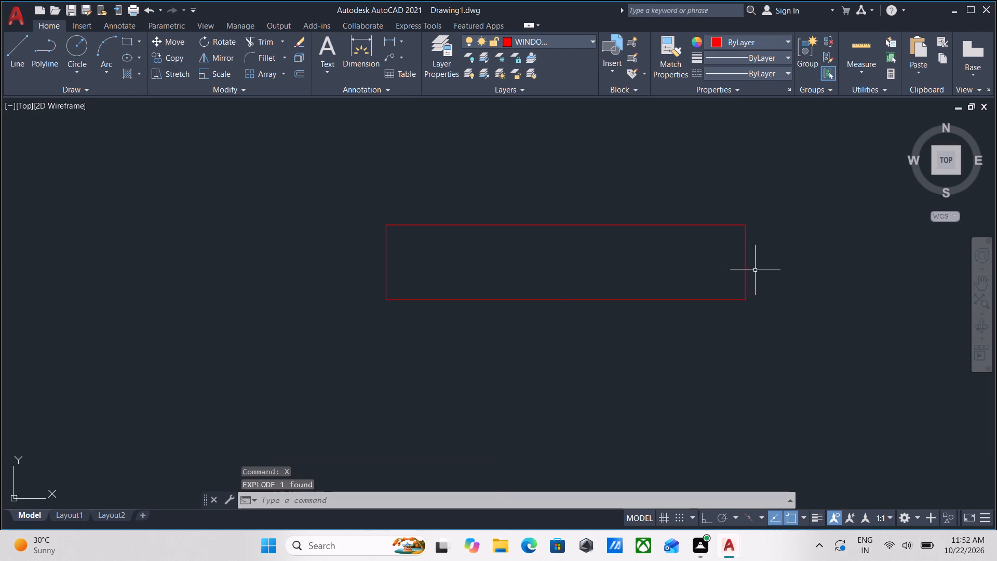
Offset the right short edge of the exploded rectangle 1" inward.
{"action": "left_click", "coordinate": [766, 275]}
{"action": "left_click", "coordinate": [710, 249]}
{"action": "key", "text": "o"}
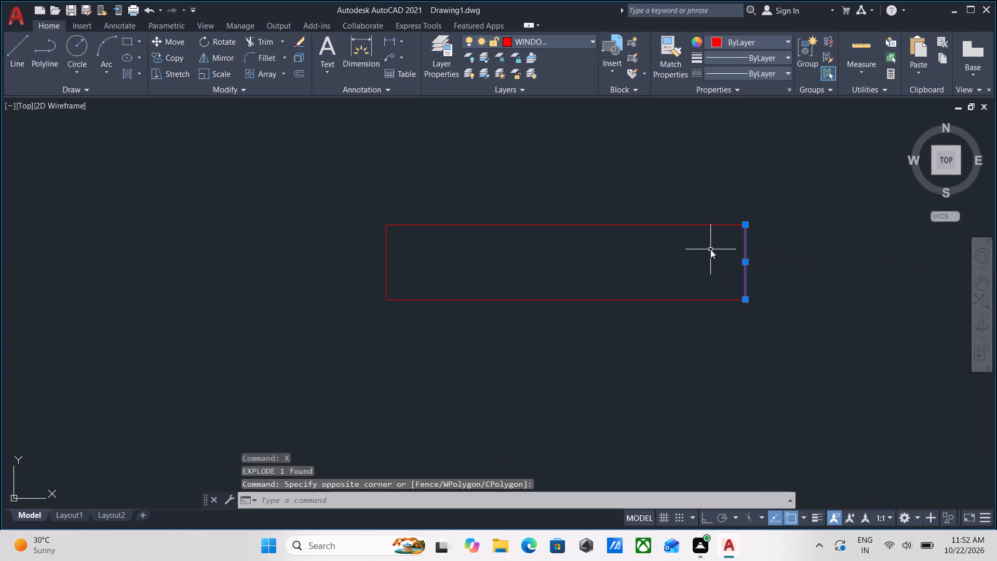
{"action": "key", "text": "Return"}
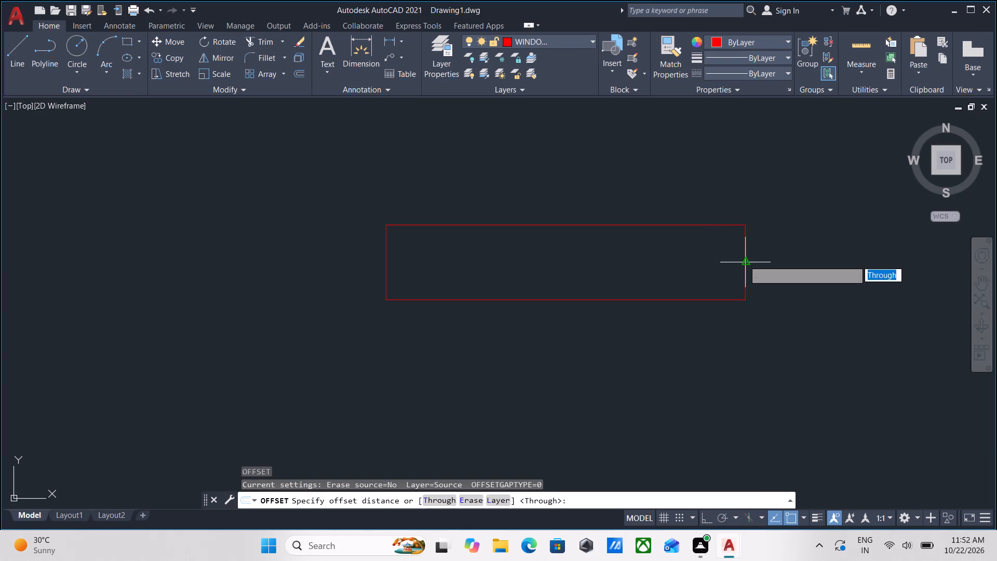
{"action": "left_click", "coordinate": [744, 260]}
{"action": "left_click", "coordinate": [722, 260]}
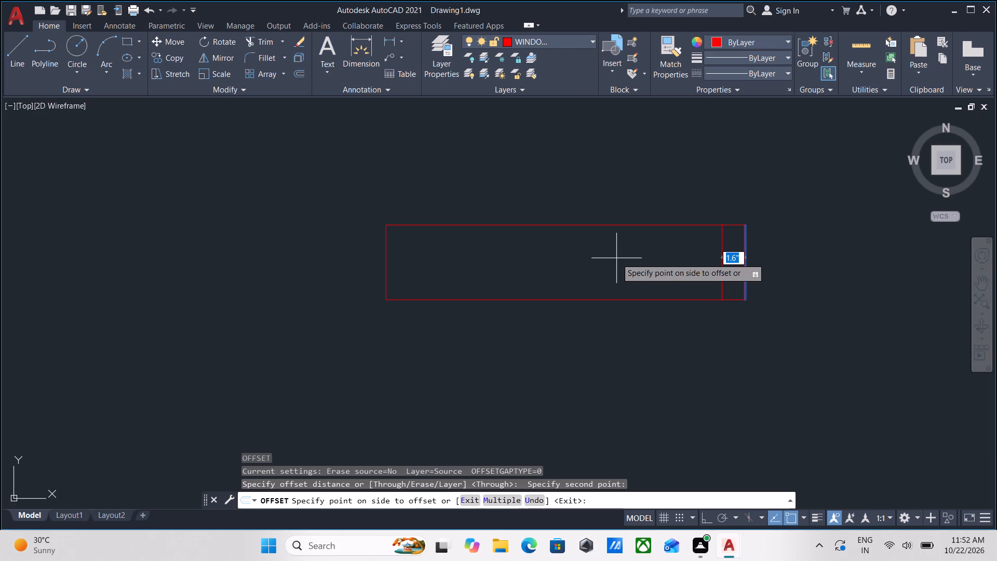
{"action": "key", "text": "1"}
{"action": "key", "text": "shift+quotedbl"}
{"action": "key", "text": "Return"}
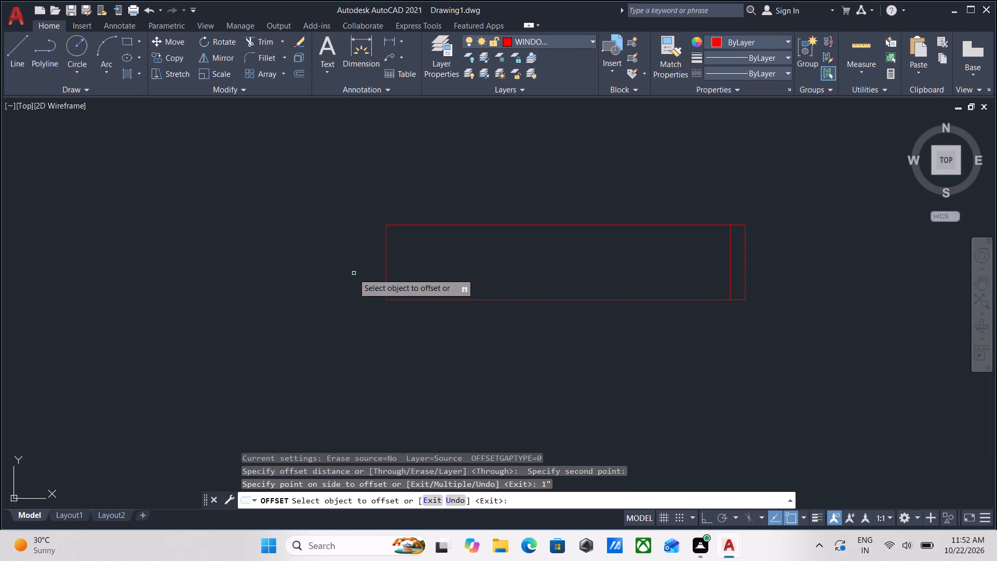
Offset the left short edge of the exploded rectangle 1" inward.
{"action": "left_click", "coordinate": [385, 258]}
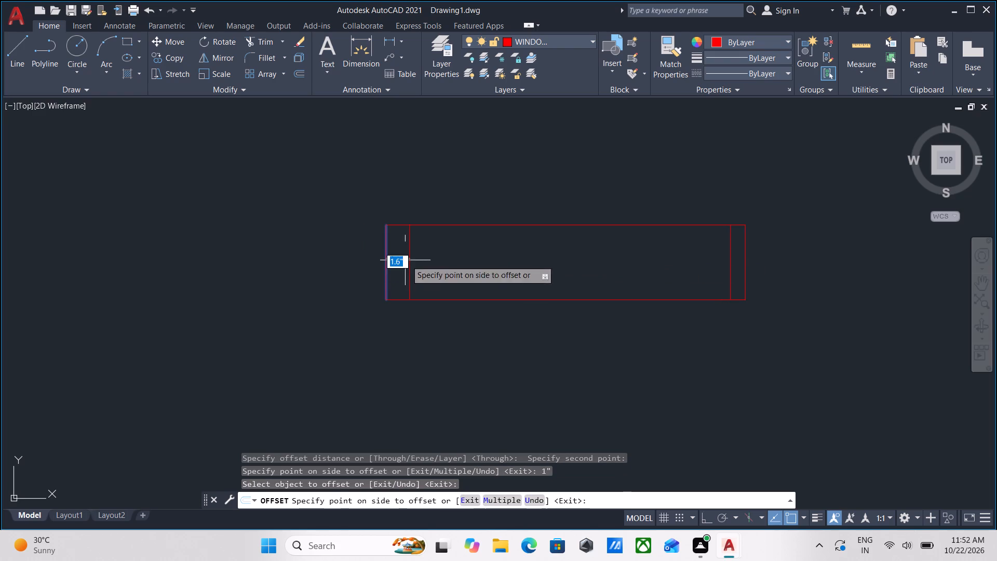
{"action": "key", "text": "Escape"}
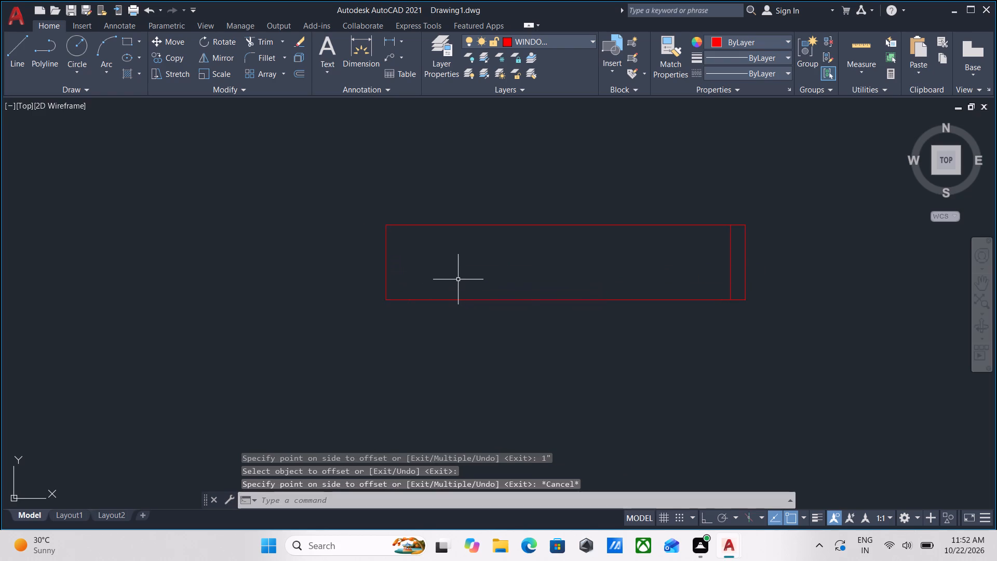
{"action": "scroll", "coordinate": [673, 291], "scroll_direction": "up", "scroll_amount": 1}
{"action": "middle_click_drag", "start_coordinate": [380, 255], "coordinate": [478, 326]}
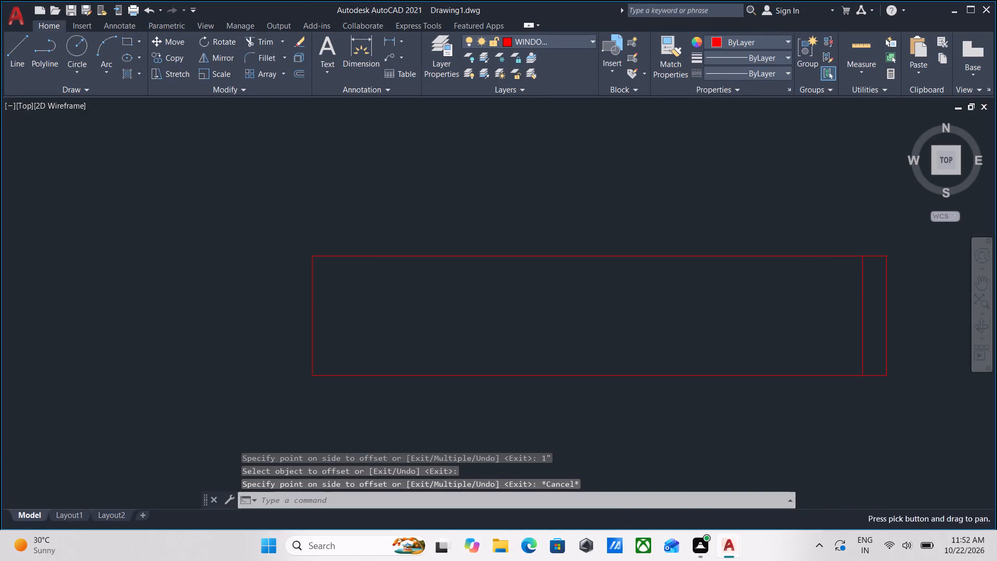
{"action": "left_click", "coordinate": [321, 333]}
{"action": "left_click", "coordinate": [290, 296]}
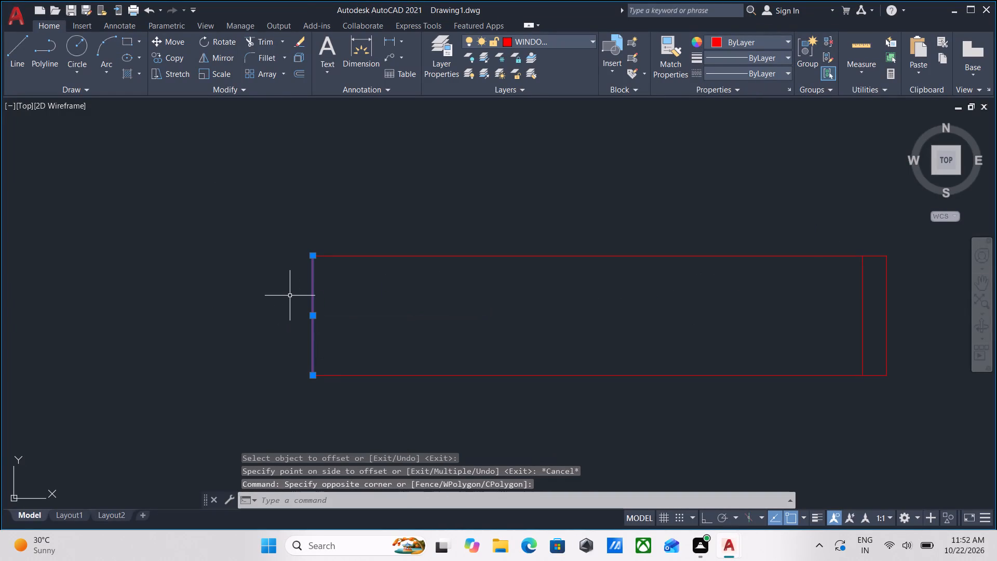
{"action": "key", "text": "o"}
{"action": "key", "text": "Return"}
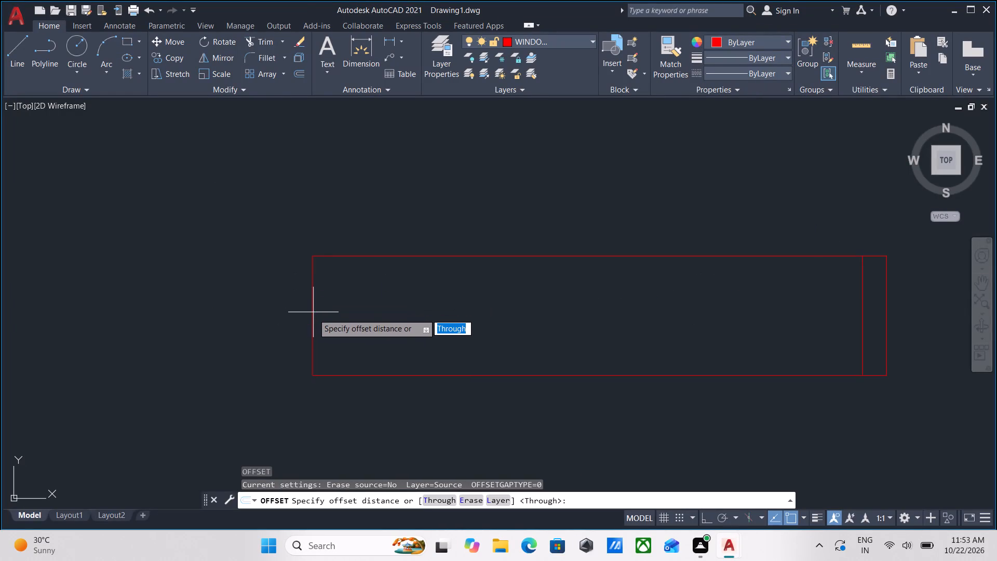
{"action": "left_click", "coordinate": [313, 319]}
{"action": "left_click", "coordinate": [338, 317]}
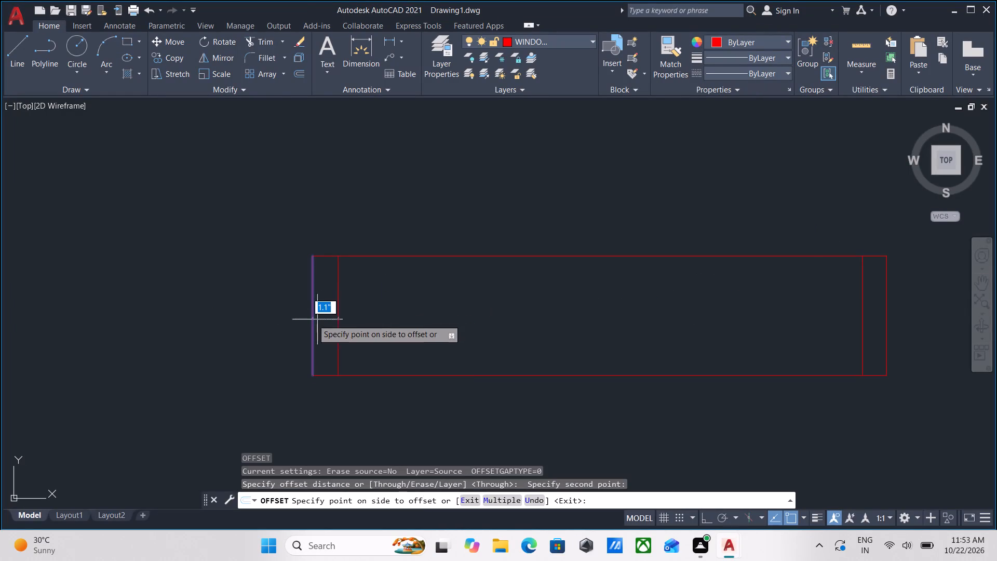
{"action": "key", "text": "1"}
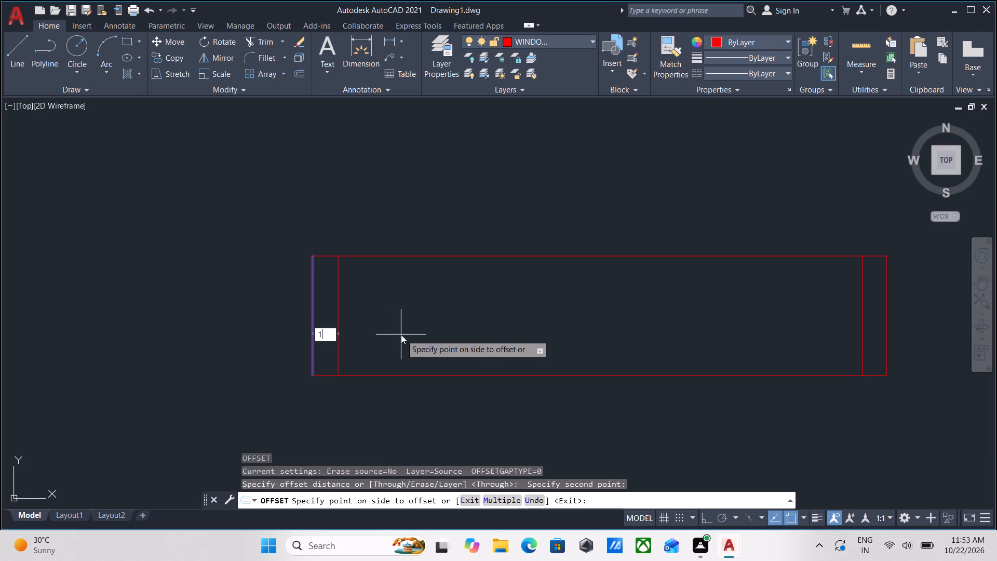
{"action": "key", "text": "shift+quotedbl"}
{"action": "key", "text": "Return"}
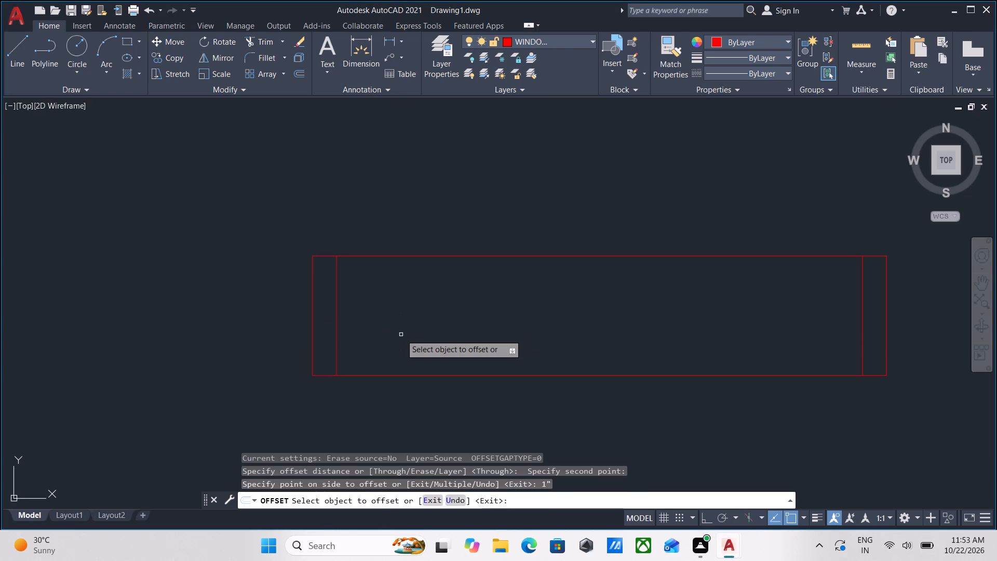
Draw a horizontal centre line between the midpoints of the two inner short lines of the window symbol.
{"action": "key", "text": "Escape"}
{"action": "key", "text": "l"}
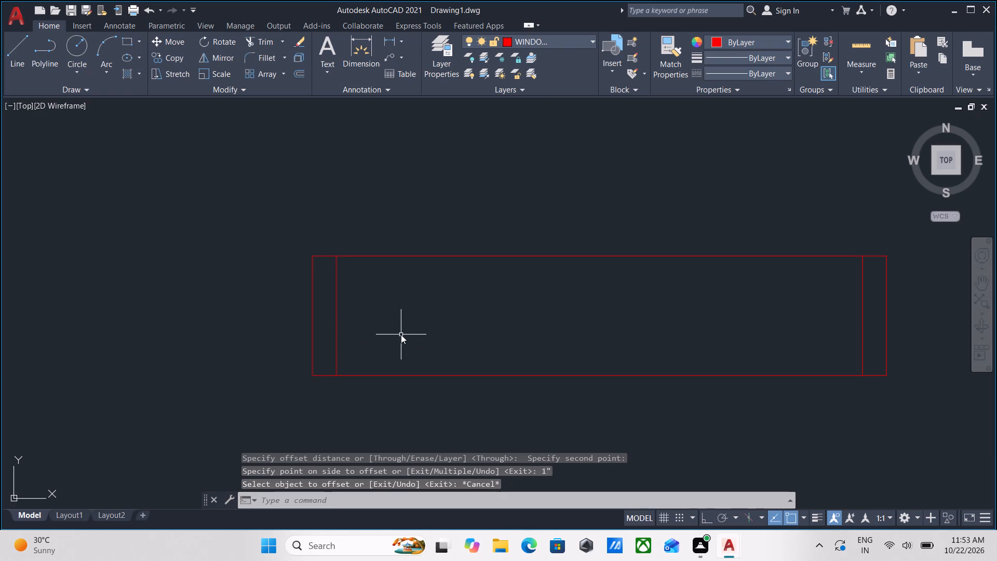
{"action": "key", "text": "Return"}
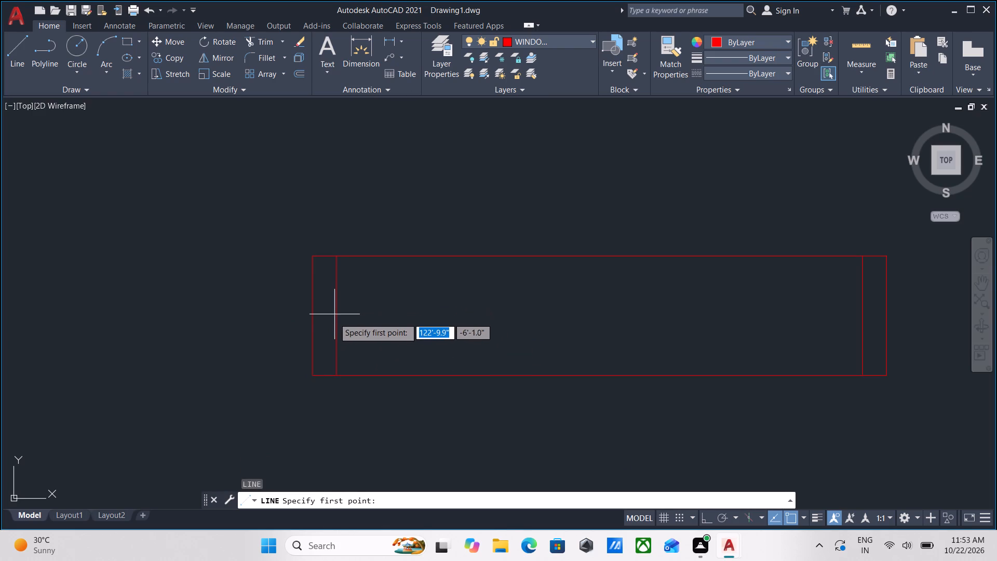
{"action": "left_click", "coordinate": [334, 317]}
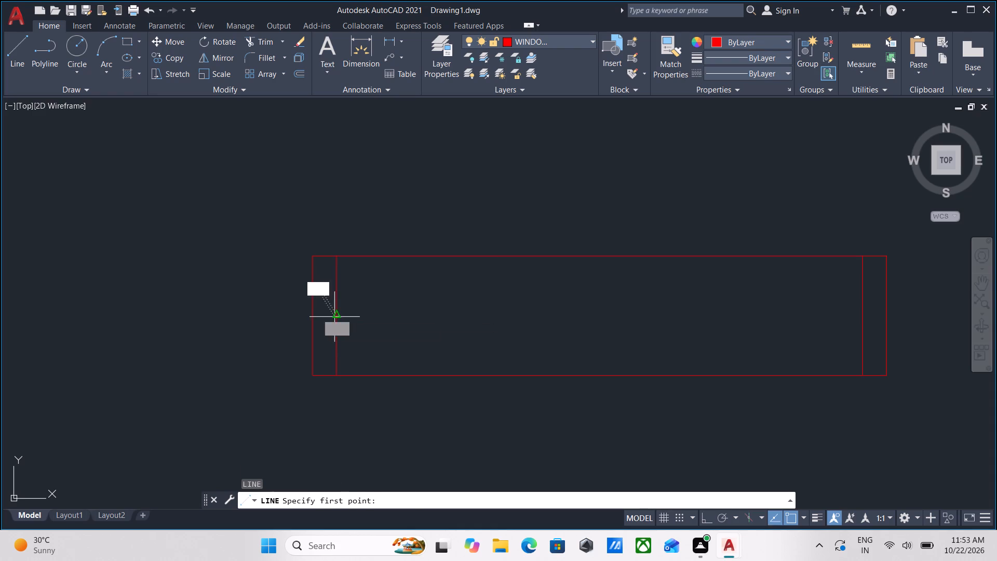
{"action": "middle_click_drag", "start_coordinate": [693, 309], "coordinate": [539, 323]}
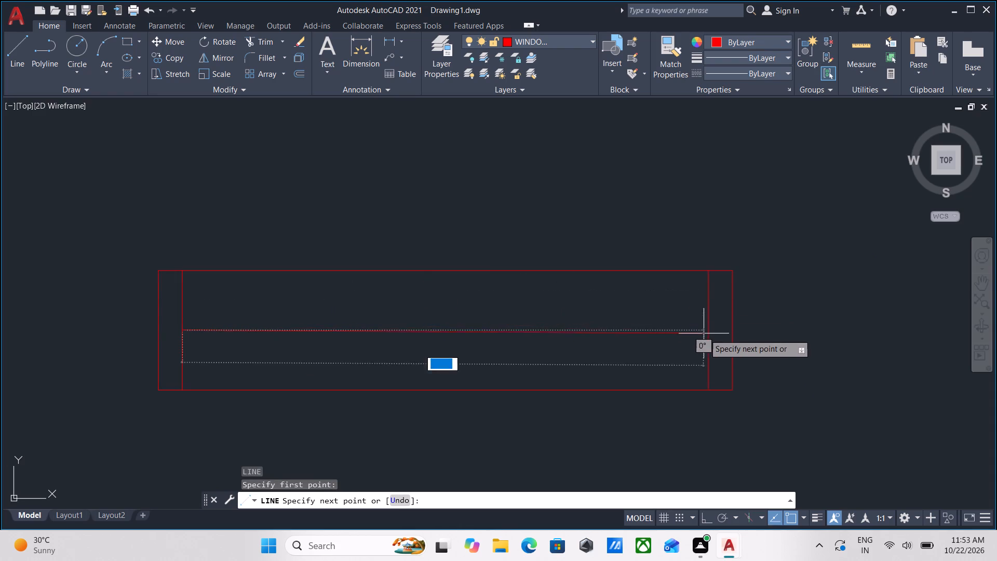
{"action": "left_click", "coordinate": [708, 330]}
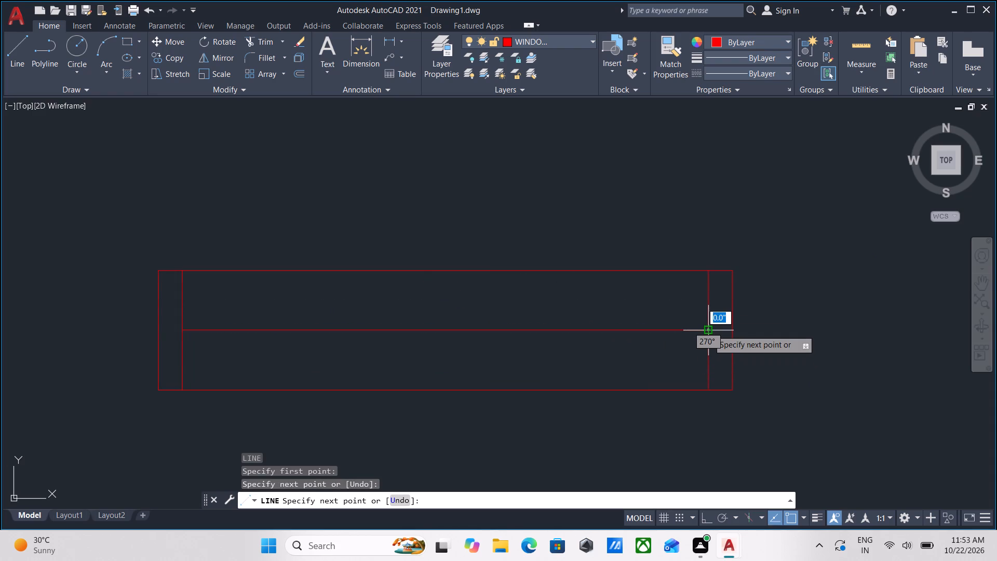
{"action": "key", "text": "Escape"}
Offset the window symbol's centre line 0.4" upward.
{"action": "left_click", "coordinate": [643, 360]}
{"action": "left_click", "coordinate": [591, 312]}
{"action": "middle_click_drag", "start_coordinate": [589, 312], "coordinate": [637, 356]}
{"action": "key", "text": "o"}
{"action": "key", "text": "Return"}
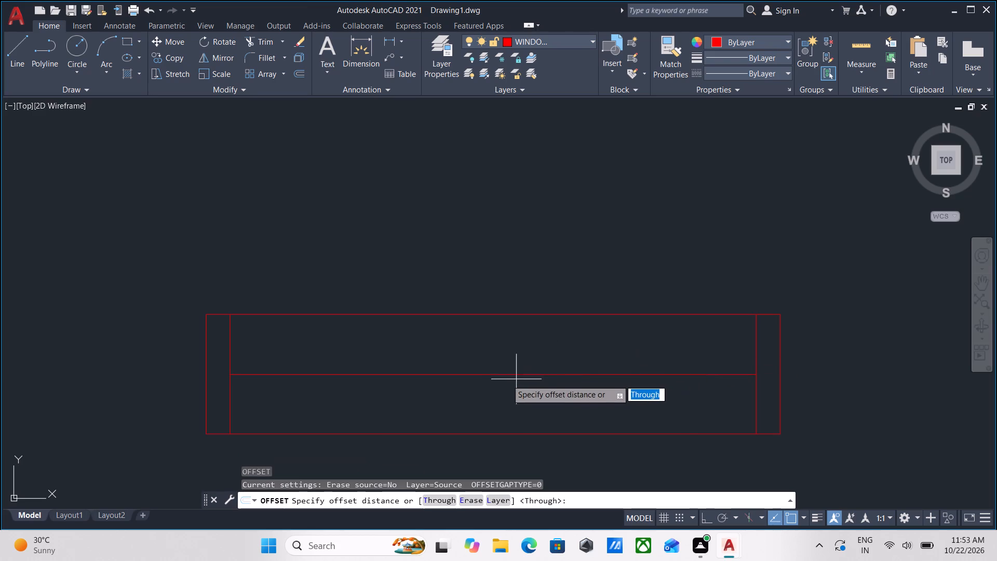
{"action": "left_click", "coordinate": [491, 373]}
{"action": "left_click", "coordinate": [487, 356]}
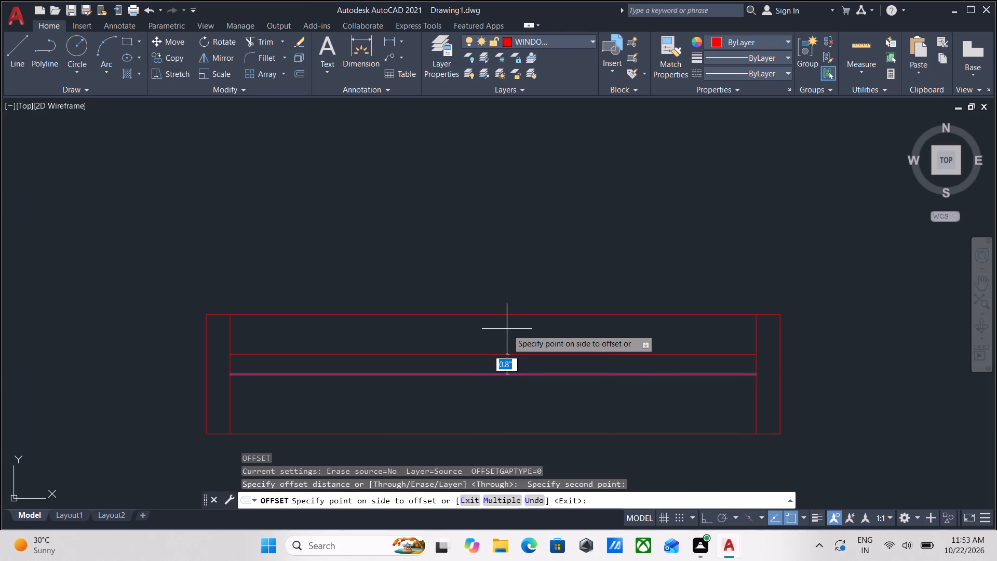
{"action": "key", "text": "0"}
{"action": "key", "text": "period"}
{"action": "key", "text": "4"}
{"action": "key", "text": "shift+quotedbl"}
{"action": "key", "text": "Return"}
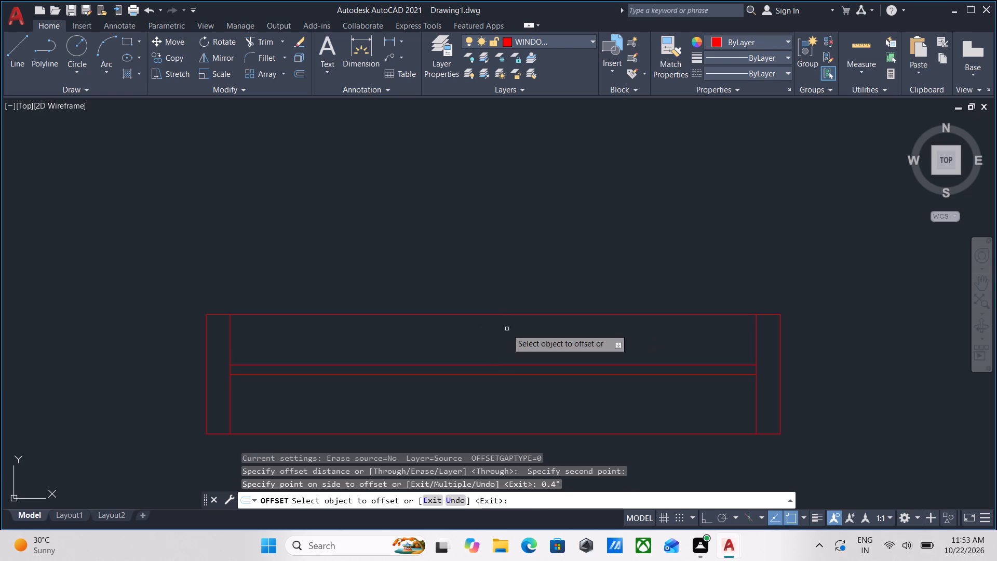
Offset the window symbol's centre line 0.2" downward.
{"action": "left_click", "coordinate": [516, 376]}
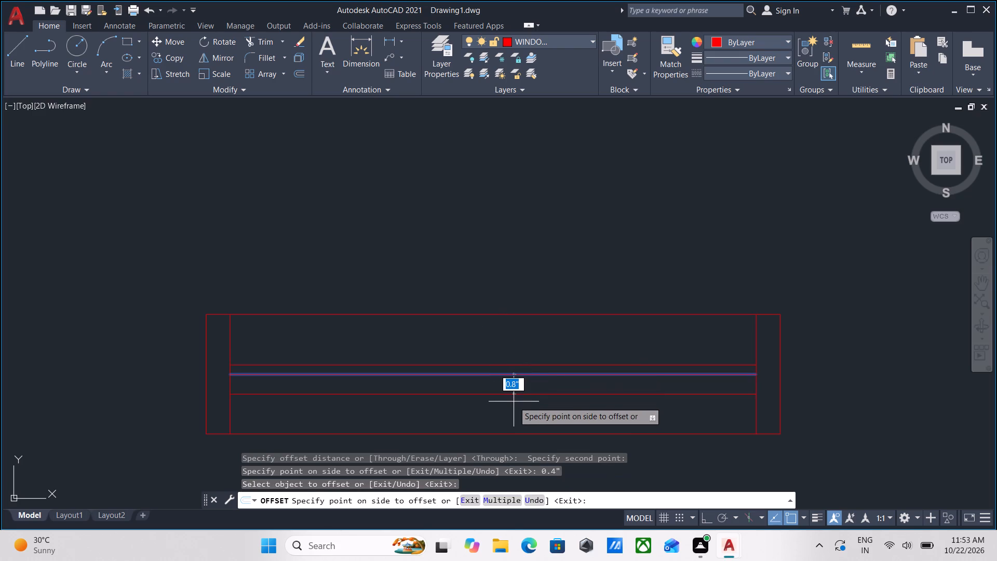
{"action": "key", "text": "0"}
{"action": "type", "text": ".2"}
{"action": "key", "text": "shift+quotedbl"}
{"action": "key", "text": "Return"}
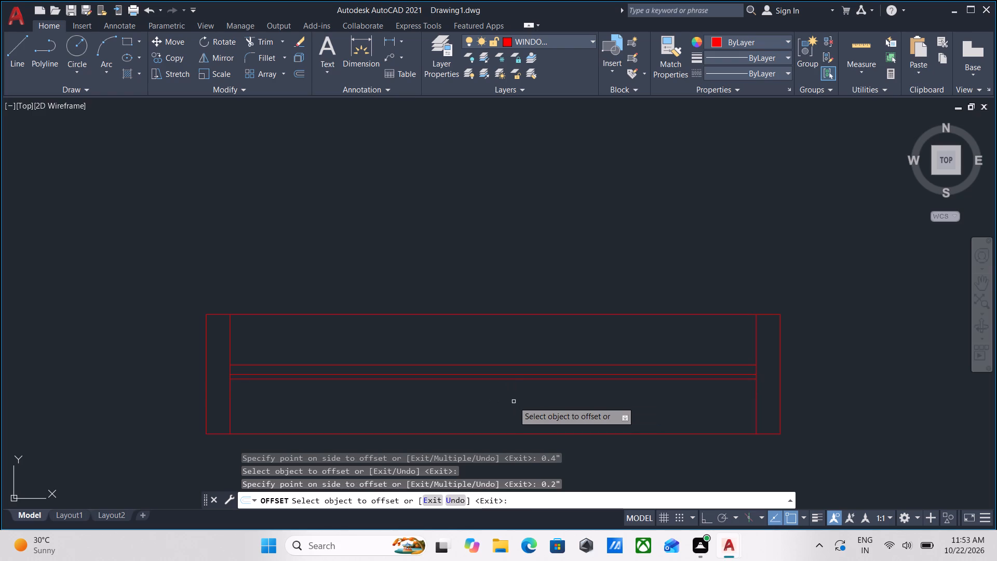
{"action": "key", "text": "Escape"}
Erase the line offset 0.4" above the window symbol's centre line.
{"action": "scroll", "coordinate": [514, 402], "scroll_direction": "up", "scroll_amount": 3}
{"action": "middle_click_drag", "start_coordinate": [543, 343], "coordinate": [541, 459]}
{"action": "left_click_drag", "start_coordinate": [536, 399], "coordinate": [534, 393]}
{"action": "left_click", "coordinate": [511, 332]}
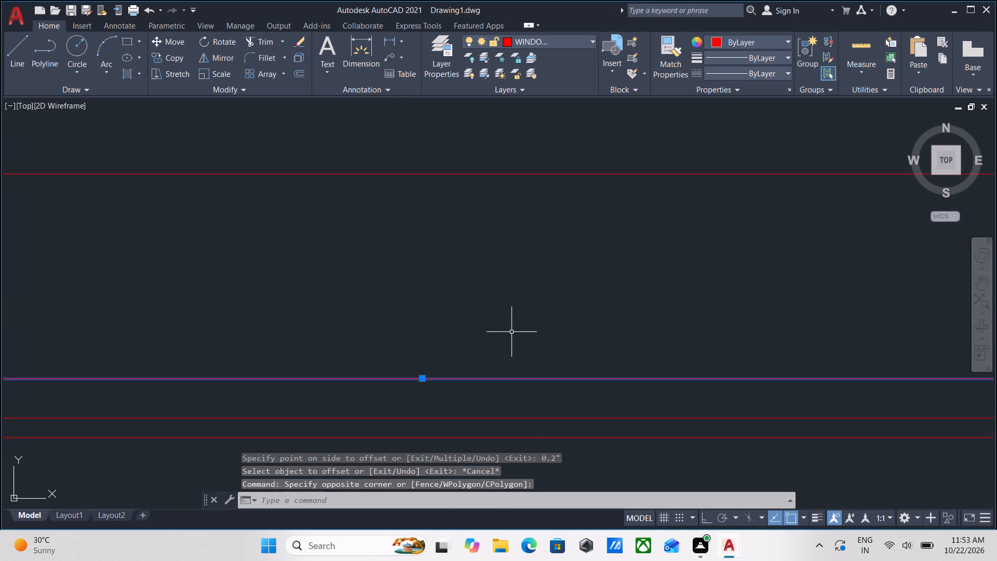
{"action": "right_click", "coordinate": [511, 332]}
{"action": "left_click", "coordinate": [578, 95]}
Offset the window symbol's centre line 0.2" upward.
{"action": "scroll", "coordinate": [533, 350], "scroll_direction": "down", "scroll_amount": 2}
{"action": "middle_click_drag", "start_coordinate": [532, 350], "coordinate": [538, 341]}
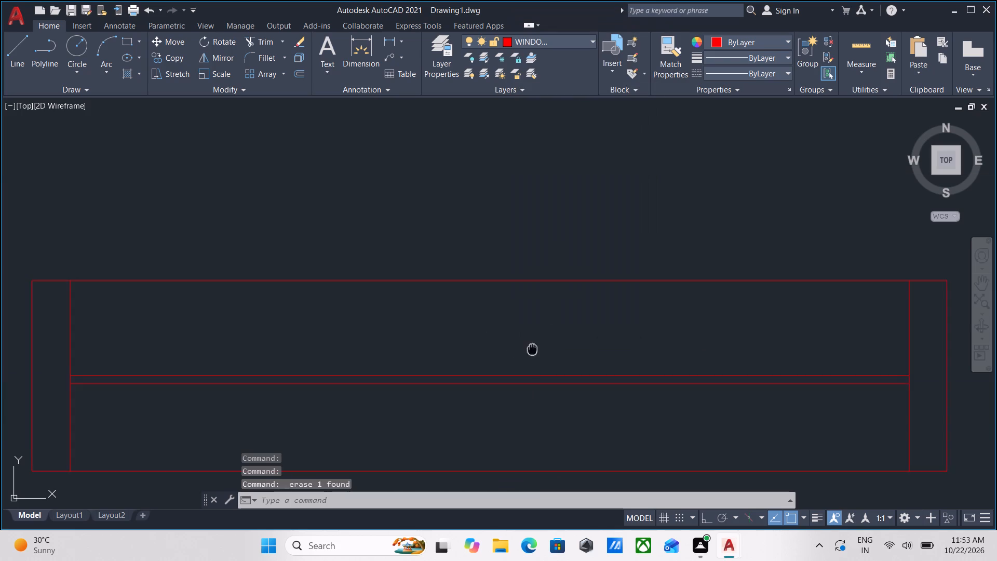
{"action": "middle_click_drag", "start_coordinate": [538, 341], "coordinate": [568, 301]}
{"action": "scroll", "coordinate": [556, 320], "scroll_direction": "up", "scroll_amount": 2}
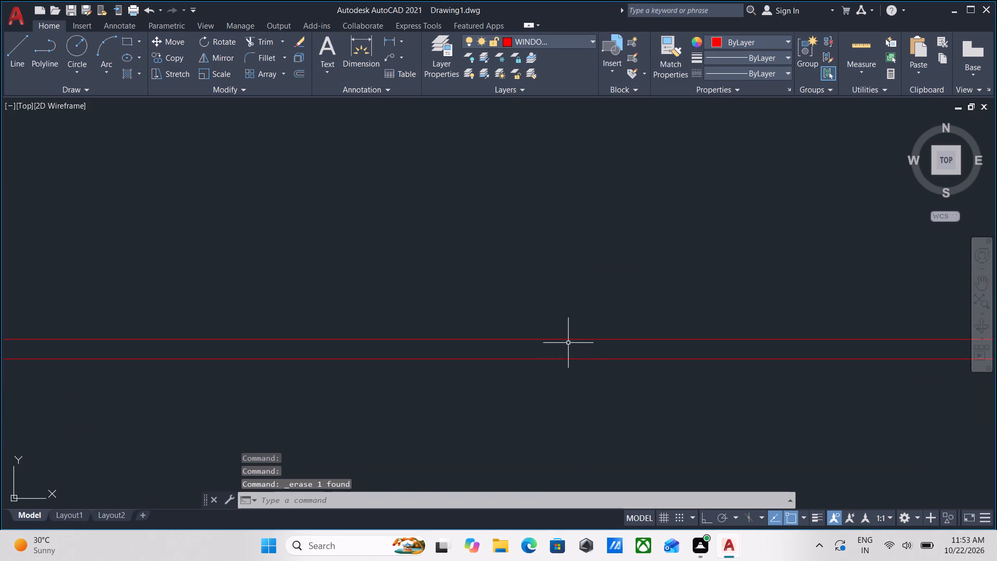
{"action": "left_click", "coordinate": [568, 343]}
{"action": "left_click", "coordinate": [537, 309]}
{"action": "key", "text": "o"}
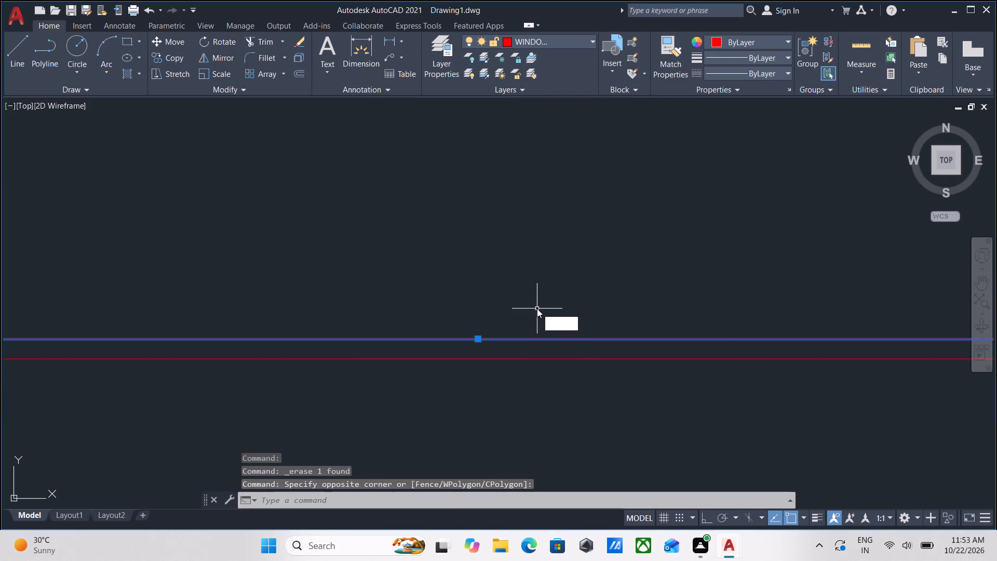
{"action": "key", "text": "Return"}
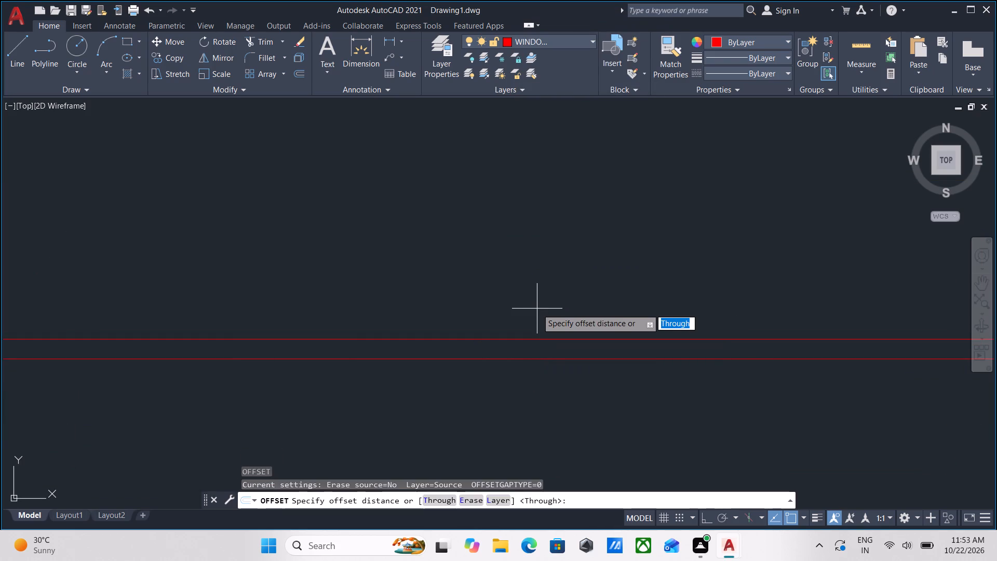
{"action": "left_click", "coordinate": [510, 338]}
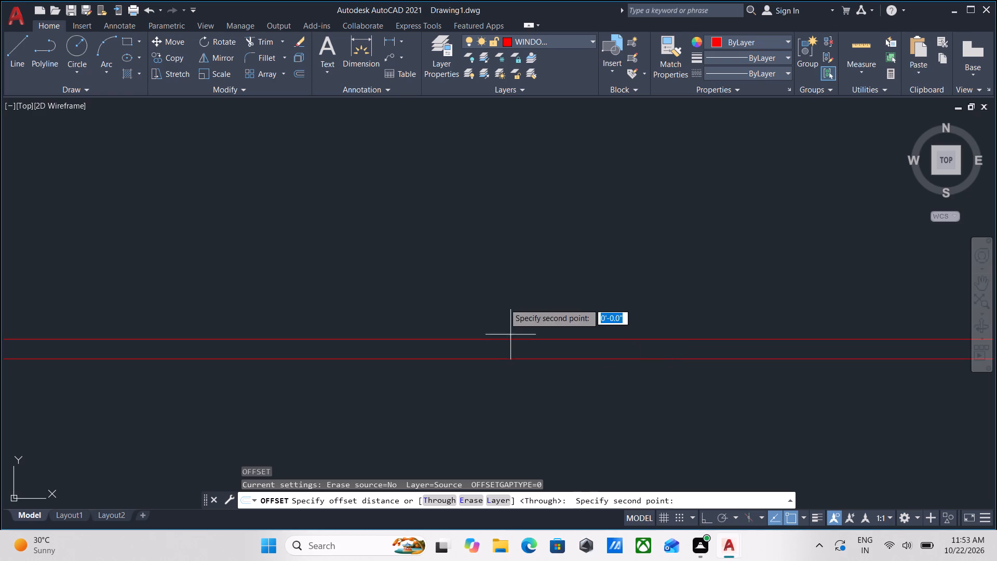
{"action": "left_click", "coordinate": [504, 291]}
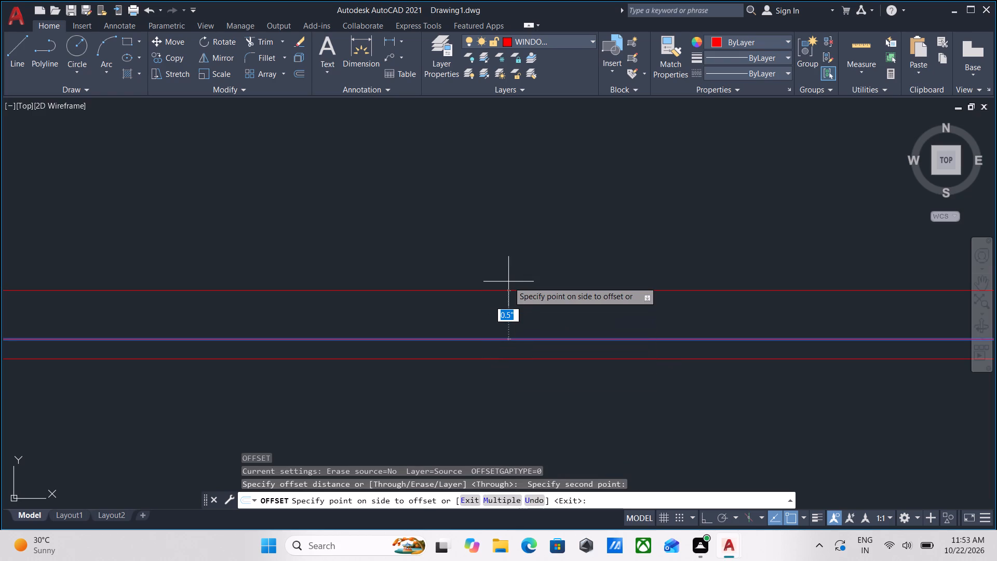
{"action": "type", "text": "0."}
{"action": "key", "text": "2"}
{"action": "key", "text": "shift+quotedbl"}
{"action": "key", "text": "Return"}
{"action": "scroll", "coordinate": [508, 282], "scroll_direction": "down", "scroll_amount": 3}
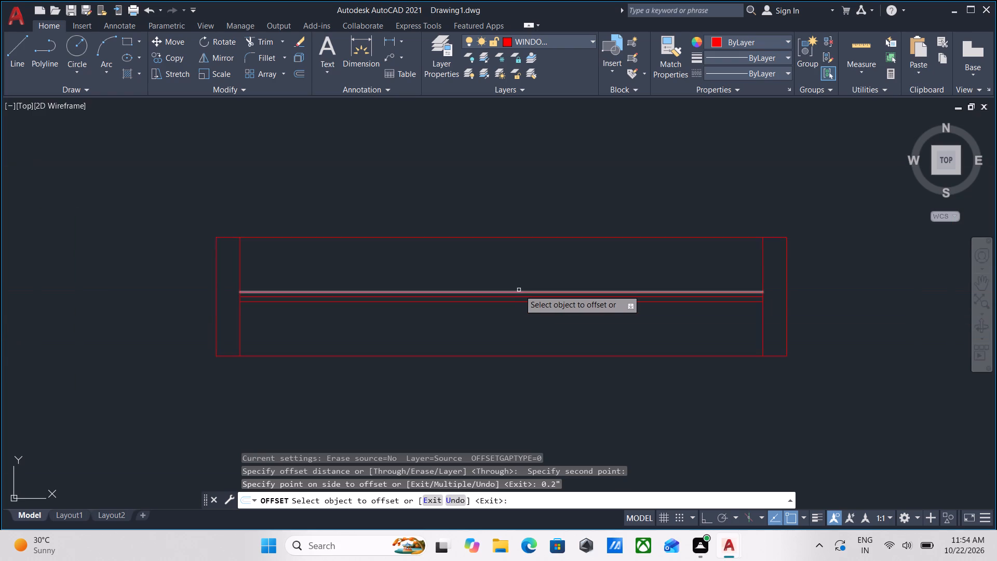
{"action": "scroll", "coordinate": [522, 290], "scroll_direction": "down", "scroll_amount": 1}
{"action": "scroll", "coordinate": [577, 295], "scroll_direction": "up", "scroll_amount": 2}
{"action": "key", "text": "Escape"}
Trim the right inner short line between the two offset lines and remove the centre line with Trim.
{"action": "middle_click_drag", "start_coordinate": [776, 314], "coordinate": [744, 337]}
{"action": "type", "text": "TR"}
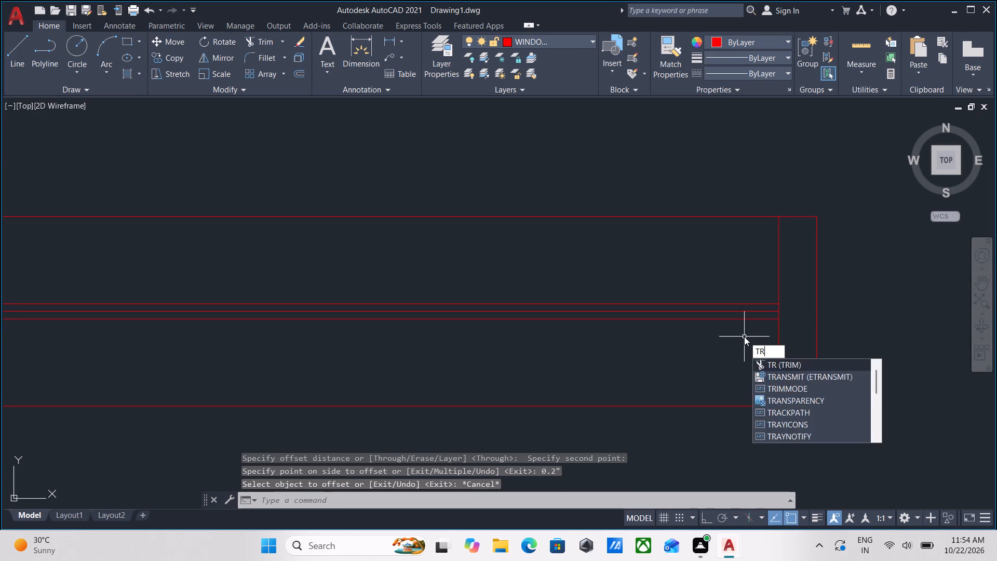
{"action": "key", "text": "Return"}
{"action": "scroll", "coordinate": [785, 323], "scroll_direction": "up", "scroll_amount": 3}
{"action": "left_click", "coordinate": [798, 300]}
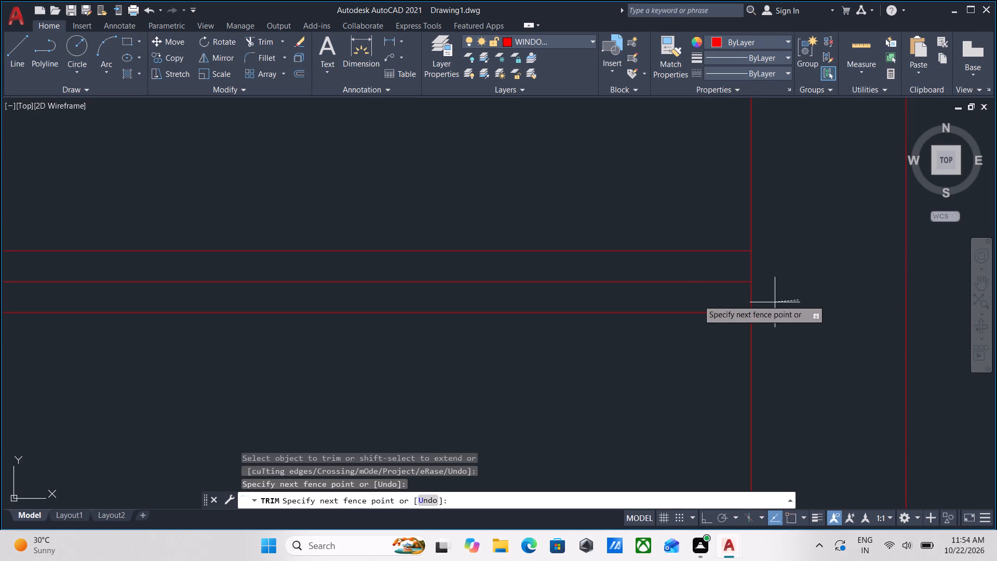
{"action": "left_click", "coordinate": [685, 295]}
{"action": "left_click", "coordinate": [790, 278]}
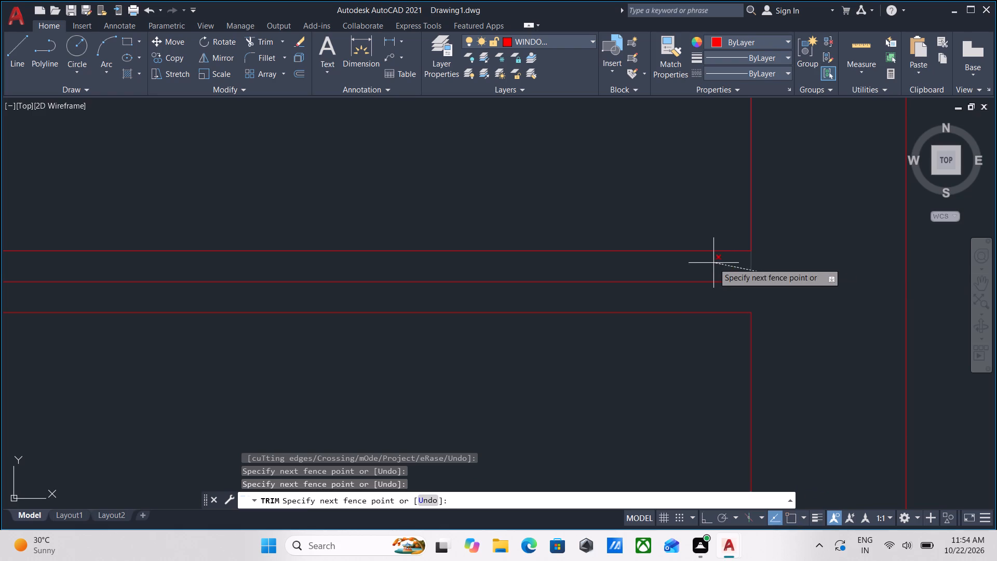
{"action": "left_click", "coordinate": [712, 263]}
{"action": "left_click", "coordinate": [697, 289]}
{"action": "left_click", "coordinate": [672, 273]}
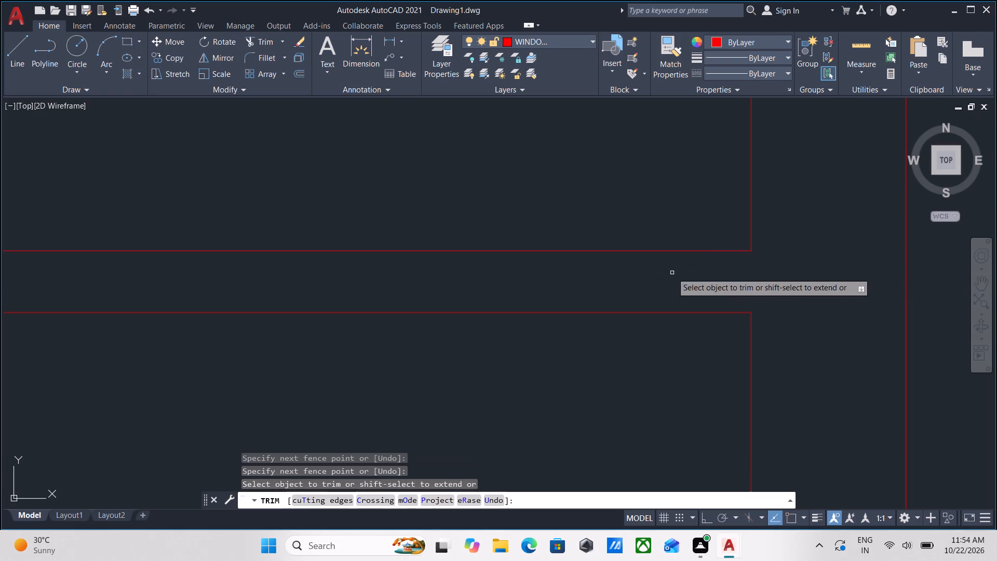
Trim the left inner short line between the two offset lines of the window symbol.
{"action": "scroll", "coordinate": [672, 273], "scroll_direction": "down", "scroll_amount": 2}
{"action": "scroll", "coordinate": [513, 377], "scroll_direction": "down", "scroll_amount": 1}
{"action": "middle_click_drag", "start_coordinate": [513, 376], "coordinate": [654, 357]}
{"action": "middle_click_drag", "start_coordinate": [520, 360], "coordinate": [682, 368]}
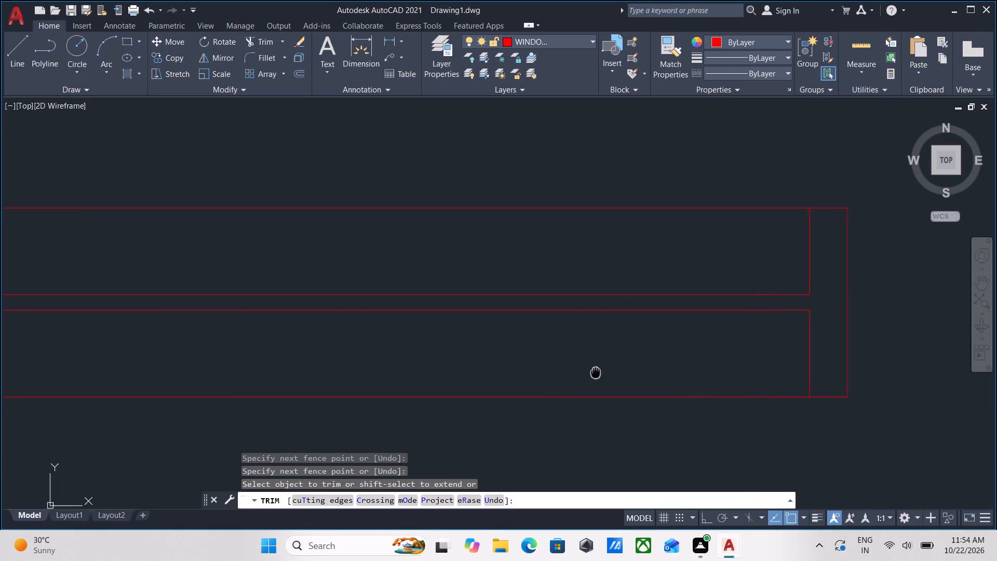
{"action": "middle_click_drag", "start_coordinate": [682, 368], "coordinate": [740, 365]}
{"action": "middle_click_drag", "start_coordinate": [383, 341], "coordinate": [550, 371]}
{"action": "scroll", "coordinate": [316, 318], "scroll_direction": "up", "scroll_amount": 3}
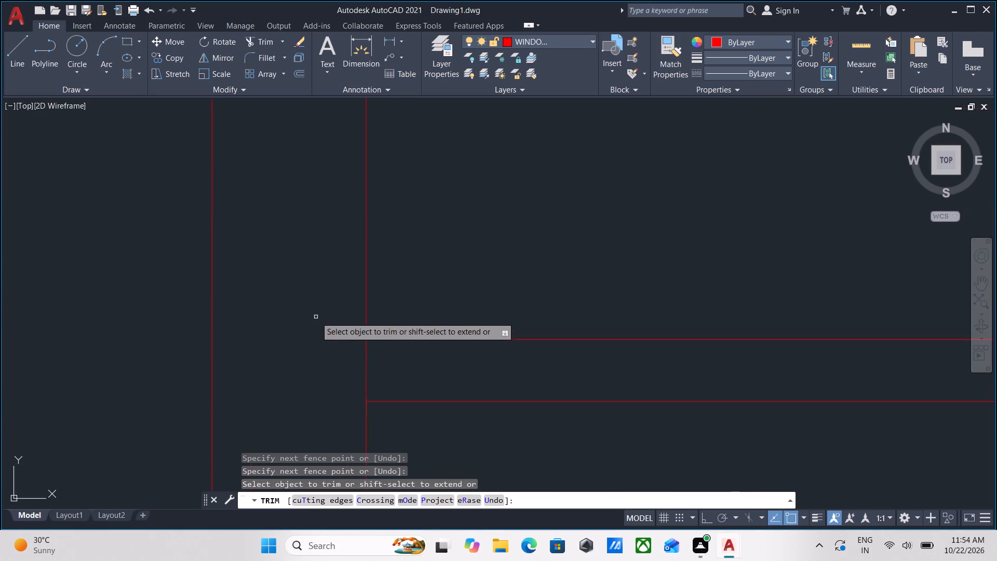
{"action": "scroll", "coordinate": [378, 368], "scroll_direction": "up", "scroll_amount": 1}
{"action": "left_click", "coordinate": [386, 371]}
{"action": "left_click", "coordinate": [308, 323]}
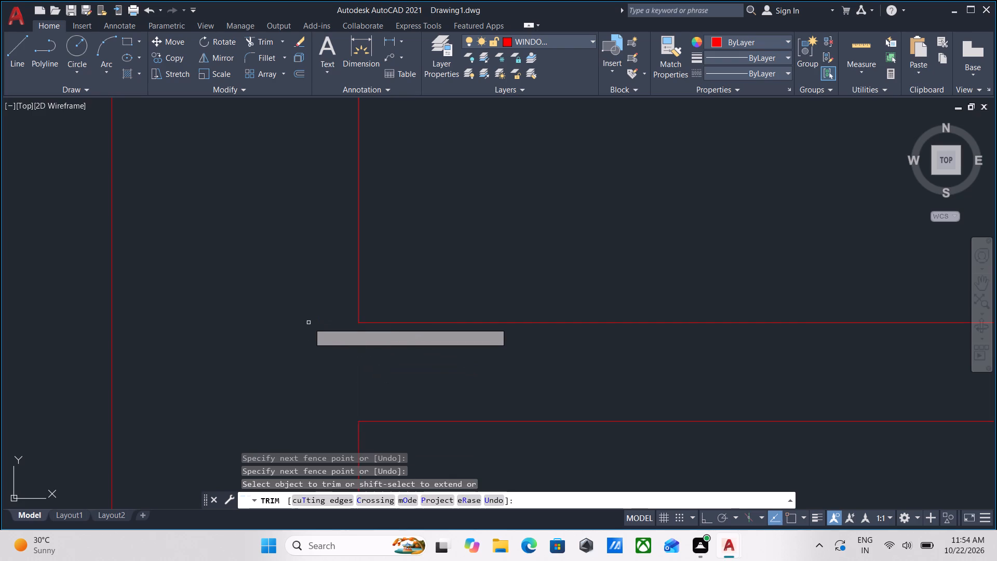
{"action": "scroll", "coordinate": [308, 323], "scroll_direction": "down", "scroll_amount": 3}
{"action": "key", "text": "Escape"}
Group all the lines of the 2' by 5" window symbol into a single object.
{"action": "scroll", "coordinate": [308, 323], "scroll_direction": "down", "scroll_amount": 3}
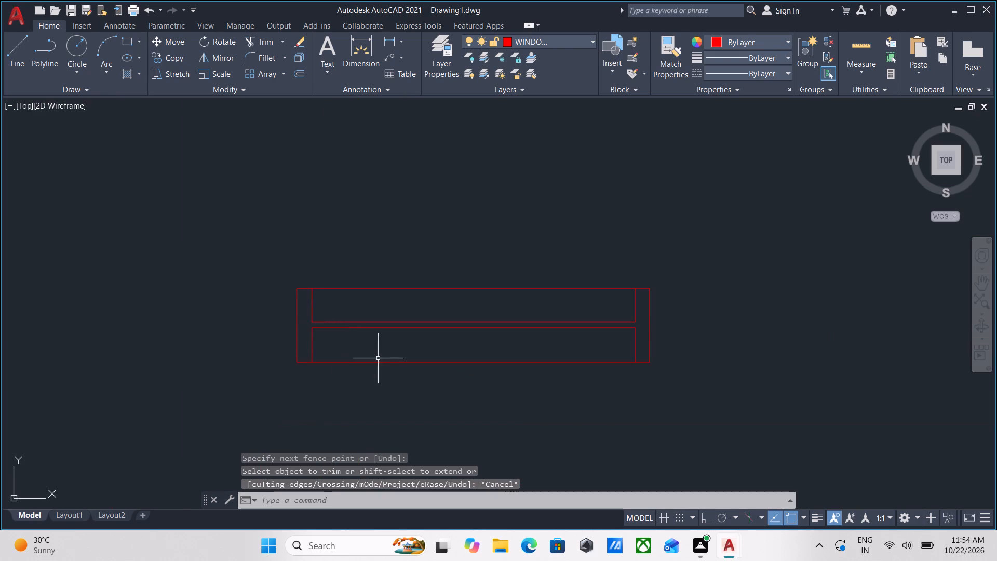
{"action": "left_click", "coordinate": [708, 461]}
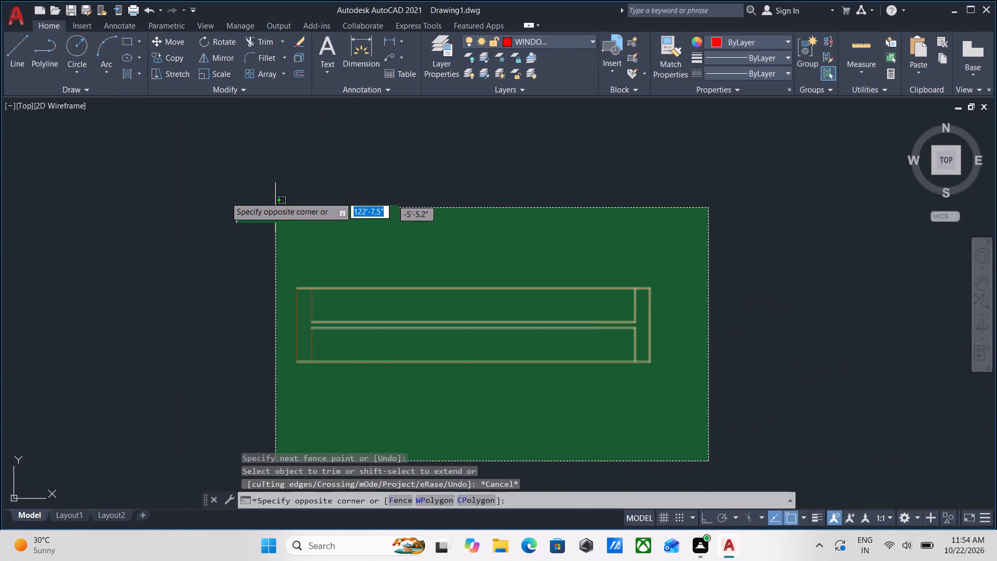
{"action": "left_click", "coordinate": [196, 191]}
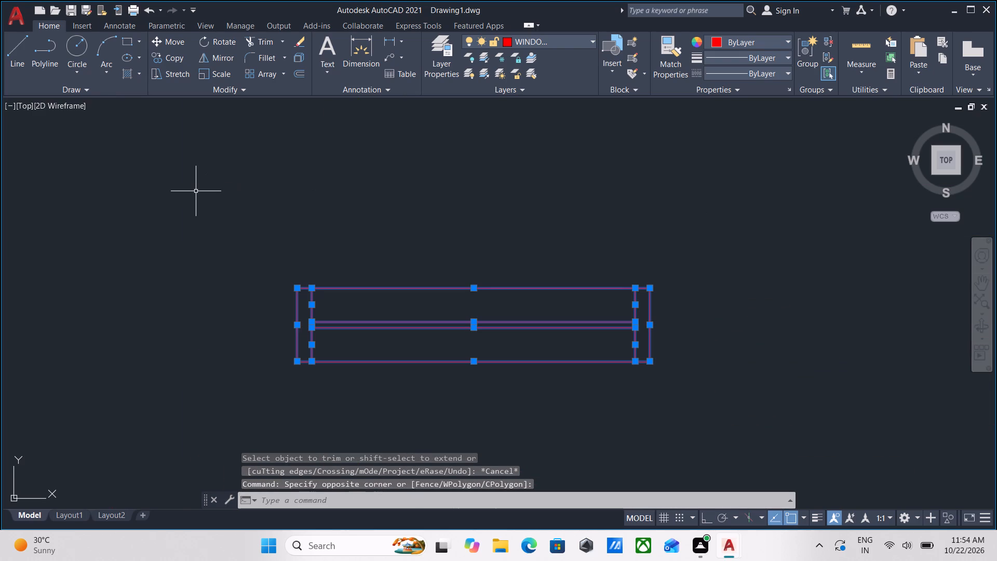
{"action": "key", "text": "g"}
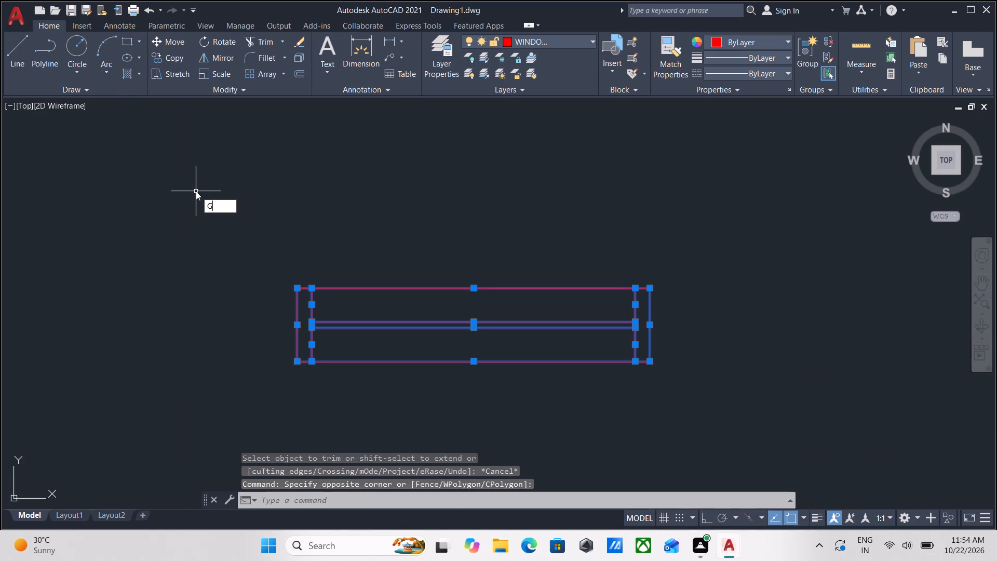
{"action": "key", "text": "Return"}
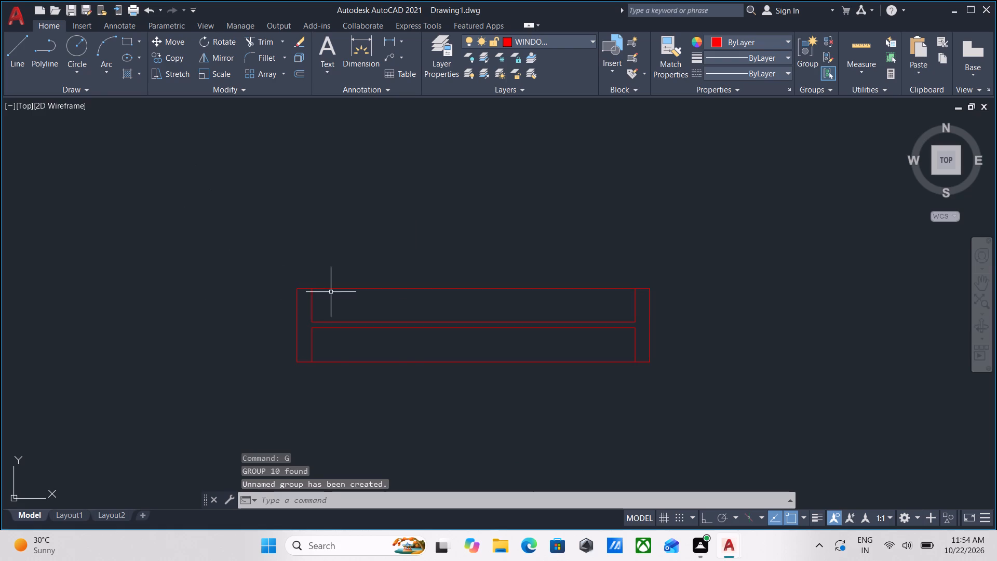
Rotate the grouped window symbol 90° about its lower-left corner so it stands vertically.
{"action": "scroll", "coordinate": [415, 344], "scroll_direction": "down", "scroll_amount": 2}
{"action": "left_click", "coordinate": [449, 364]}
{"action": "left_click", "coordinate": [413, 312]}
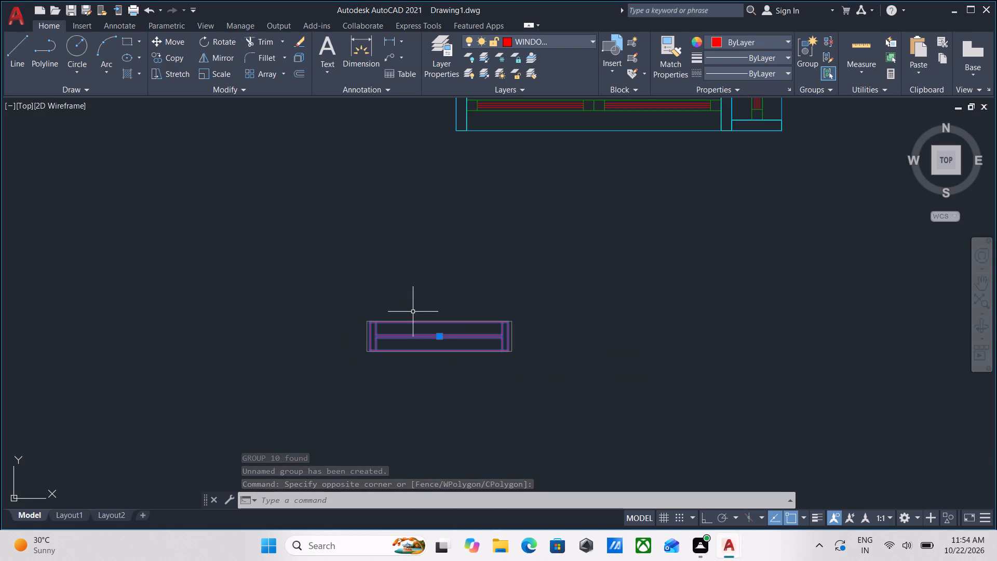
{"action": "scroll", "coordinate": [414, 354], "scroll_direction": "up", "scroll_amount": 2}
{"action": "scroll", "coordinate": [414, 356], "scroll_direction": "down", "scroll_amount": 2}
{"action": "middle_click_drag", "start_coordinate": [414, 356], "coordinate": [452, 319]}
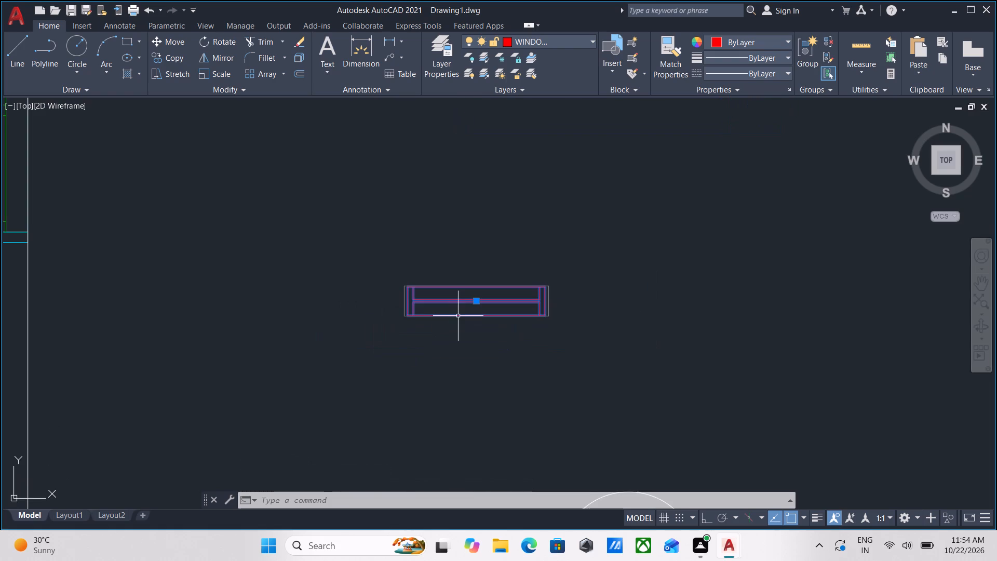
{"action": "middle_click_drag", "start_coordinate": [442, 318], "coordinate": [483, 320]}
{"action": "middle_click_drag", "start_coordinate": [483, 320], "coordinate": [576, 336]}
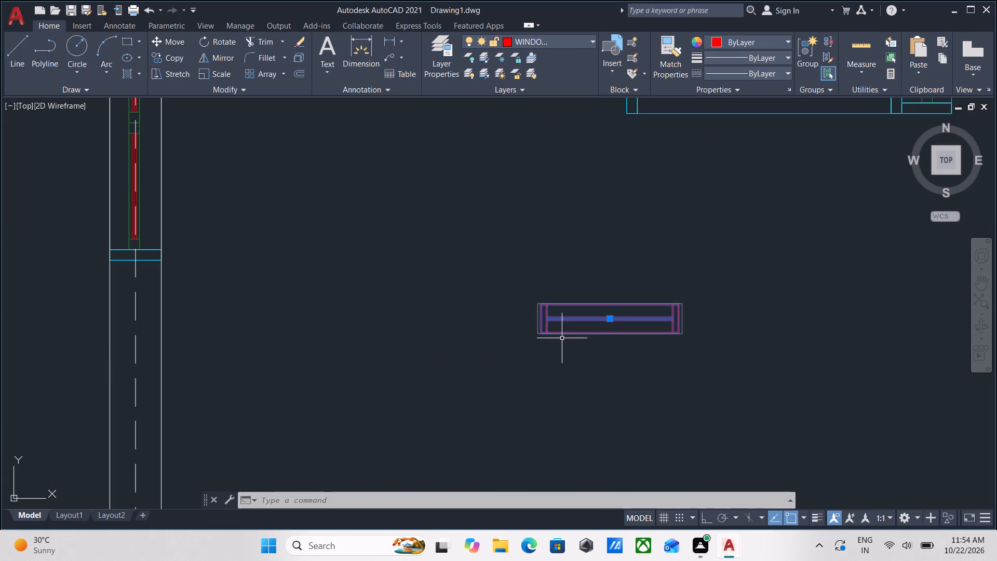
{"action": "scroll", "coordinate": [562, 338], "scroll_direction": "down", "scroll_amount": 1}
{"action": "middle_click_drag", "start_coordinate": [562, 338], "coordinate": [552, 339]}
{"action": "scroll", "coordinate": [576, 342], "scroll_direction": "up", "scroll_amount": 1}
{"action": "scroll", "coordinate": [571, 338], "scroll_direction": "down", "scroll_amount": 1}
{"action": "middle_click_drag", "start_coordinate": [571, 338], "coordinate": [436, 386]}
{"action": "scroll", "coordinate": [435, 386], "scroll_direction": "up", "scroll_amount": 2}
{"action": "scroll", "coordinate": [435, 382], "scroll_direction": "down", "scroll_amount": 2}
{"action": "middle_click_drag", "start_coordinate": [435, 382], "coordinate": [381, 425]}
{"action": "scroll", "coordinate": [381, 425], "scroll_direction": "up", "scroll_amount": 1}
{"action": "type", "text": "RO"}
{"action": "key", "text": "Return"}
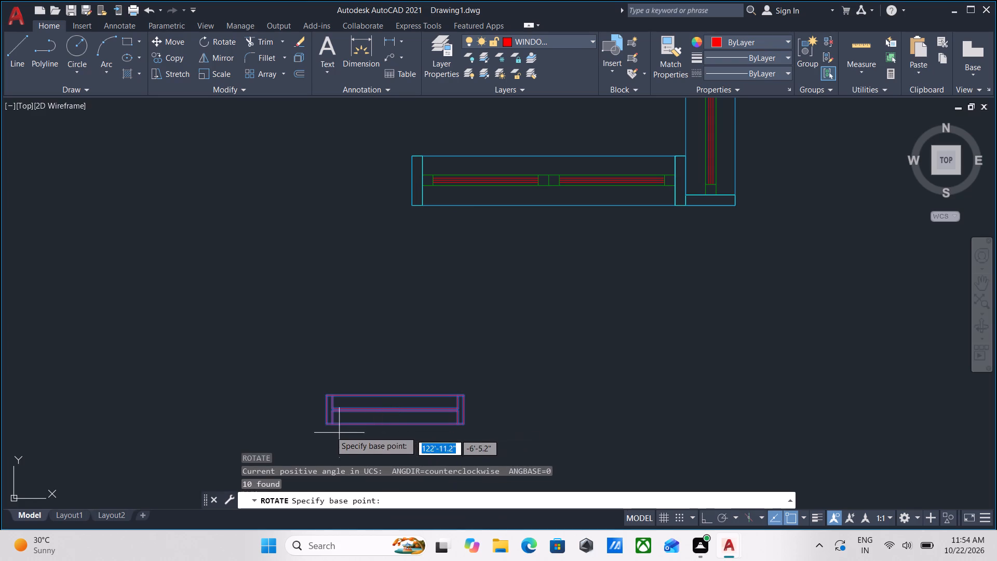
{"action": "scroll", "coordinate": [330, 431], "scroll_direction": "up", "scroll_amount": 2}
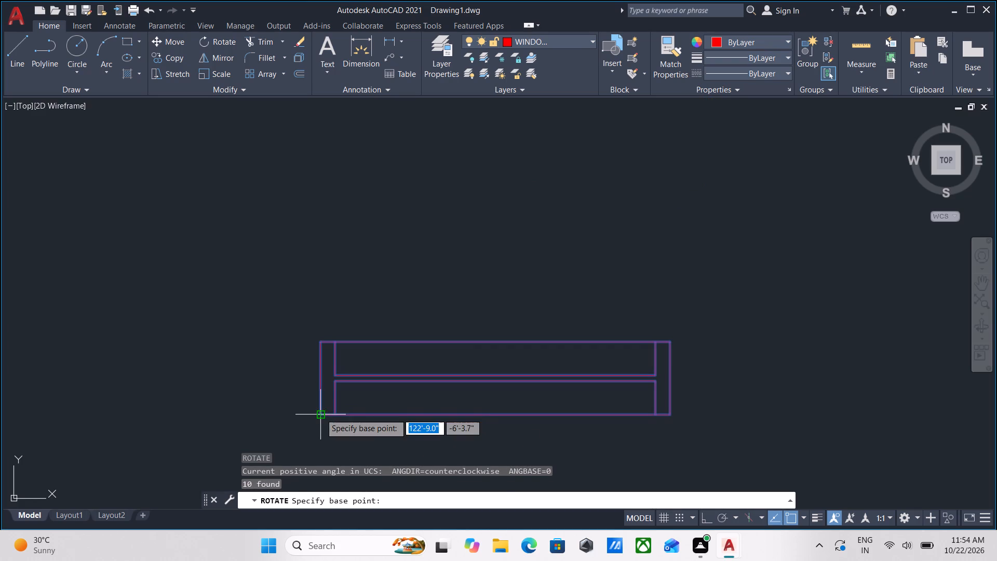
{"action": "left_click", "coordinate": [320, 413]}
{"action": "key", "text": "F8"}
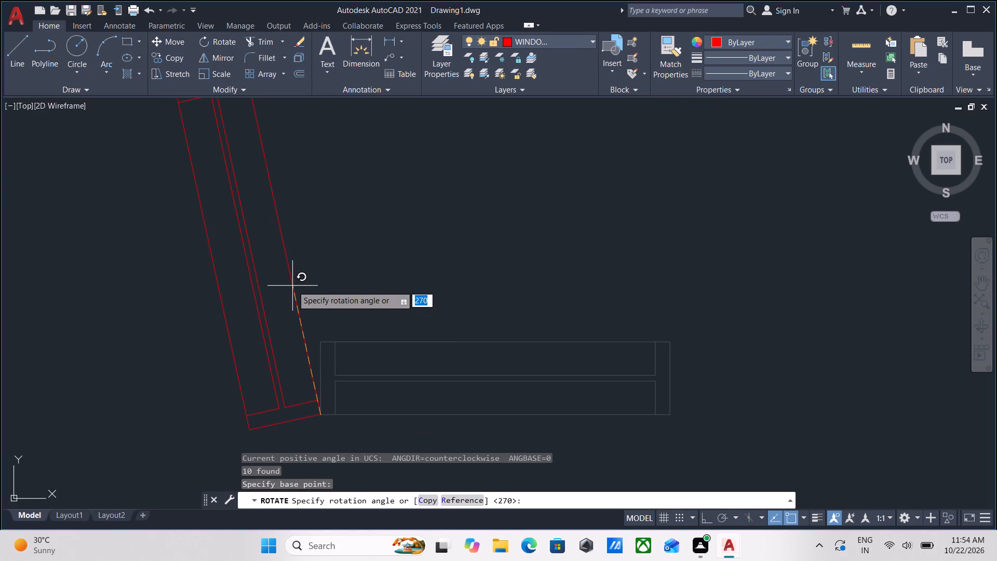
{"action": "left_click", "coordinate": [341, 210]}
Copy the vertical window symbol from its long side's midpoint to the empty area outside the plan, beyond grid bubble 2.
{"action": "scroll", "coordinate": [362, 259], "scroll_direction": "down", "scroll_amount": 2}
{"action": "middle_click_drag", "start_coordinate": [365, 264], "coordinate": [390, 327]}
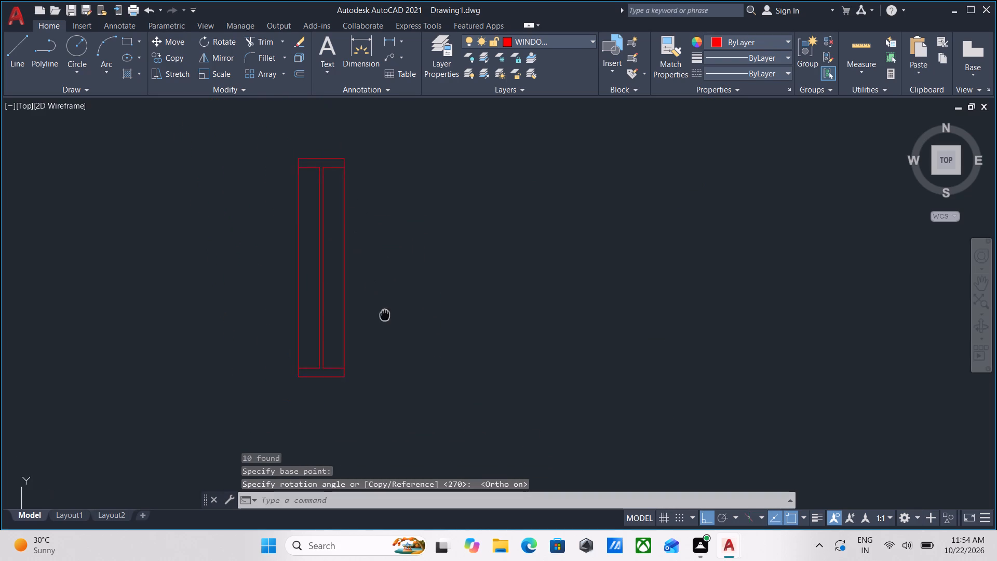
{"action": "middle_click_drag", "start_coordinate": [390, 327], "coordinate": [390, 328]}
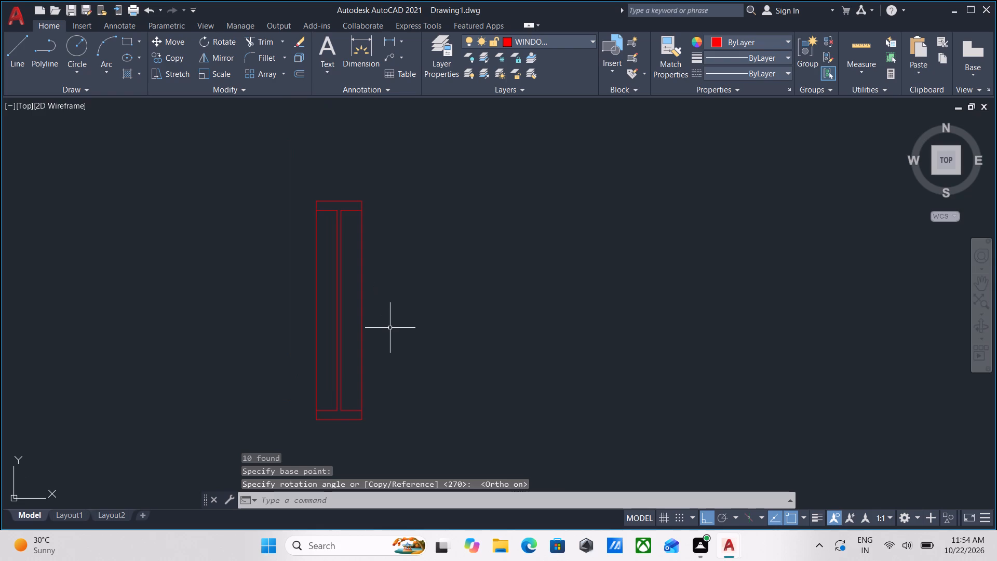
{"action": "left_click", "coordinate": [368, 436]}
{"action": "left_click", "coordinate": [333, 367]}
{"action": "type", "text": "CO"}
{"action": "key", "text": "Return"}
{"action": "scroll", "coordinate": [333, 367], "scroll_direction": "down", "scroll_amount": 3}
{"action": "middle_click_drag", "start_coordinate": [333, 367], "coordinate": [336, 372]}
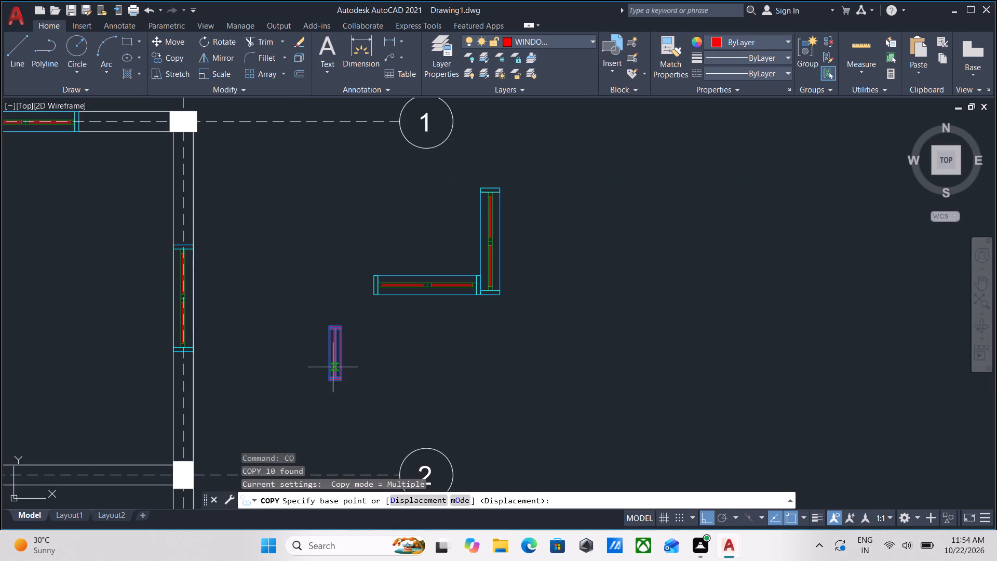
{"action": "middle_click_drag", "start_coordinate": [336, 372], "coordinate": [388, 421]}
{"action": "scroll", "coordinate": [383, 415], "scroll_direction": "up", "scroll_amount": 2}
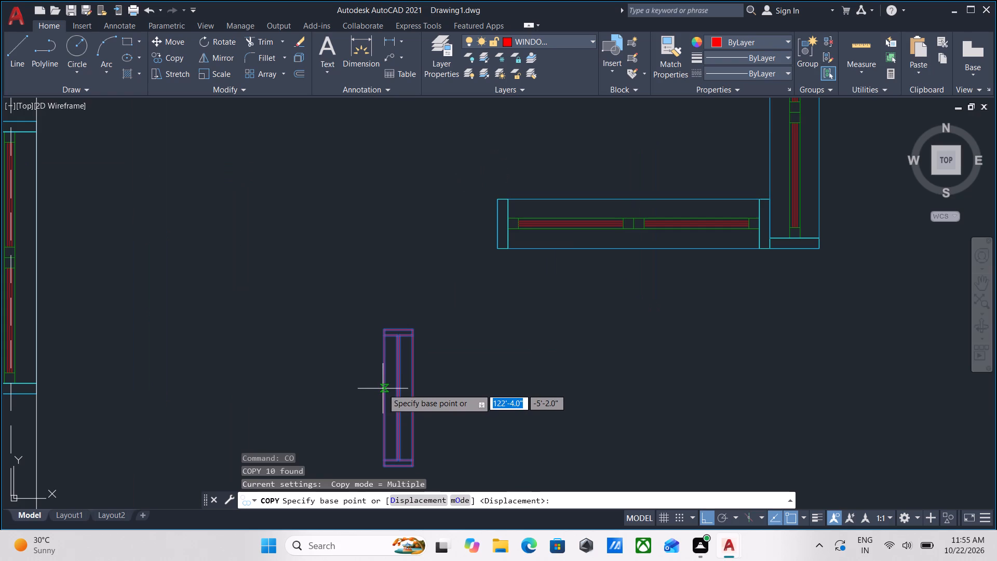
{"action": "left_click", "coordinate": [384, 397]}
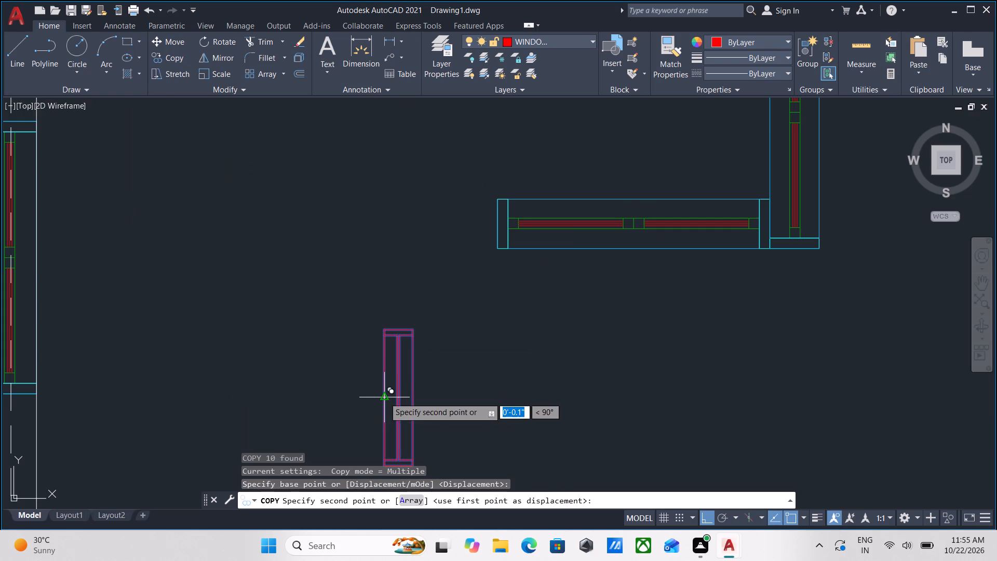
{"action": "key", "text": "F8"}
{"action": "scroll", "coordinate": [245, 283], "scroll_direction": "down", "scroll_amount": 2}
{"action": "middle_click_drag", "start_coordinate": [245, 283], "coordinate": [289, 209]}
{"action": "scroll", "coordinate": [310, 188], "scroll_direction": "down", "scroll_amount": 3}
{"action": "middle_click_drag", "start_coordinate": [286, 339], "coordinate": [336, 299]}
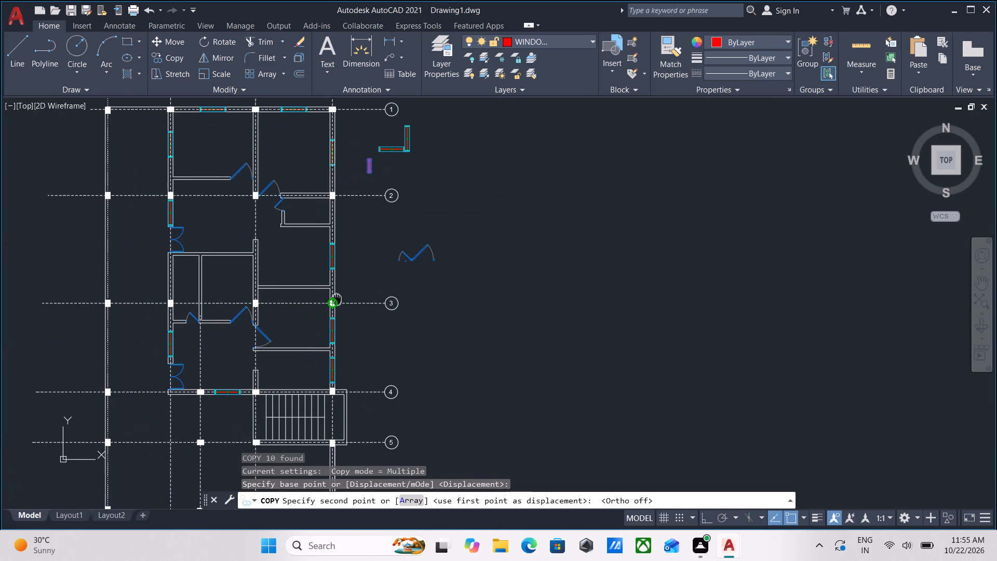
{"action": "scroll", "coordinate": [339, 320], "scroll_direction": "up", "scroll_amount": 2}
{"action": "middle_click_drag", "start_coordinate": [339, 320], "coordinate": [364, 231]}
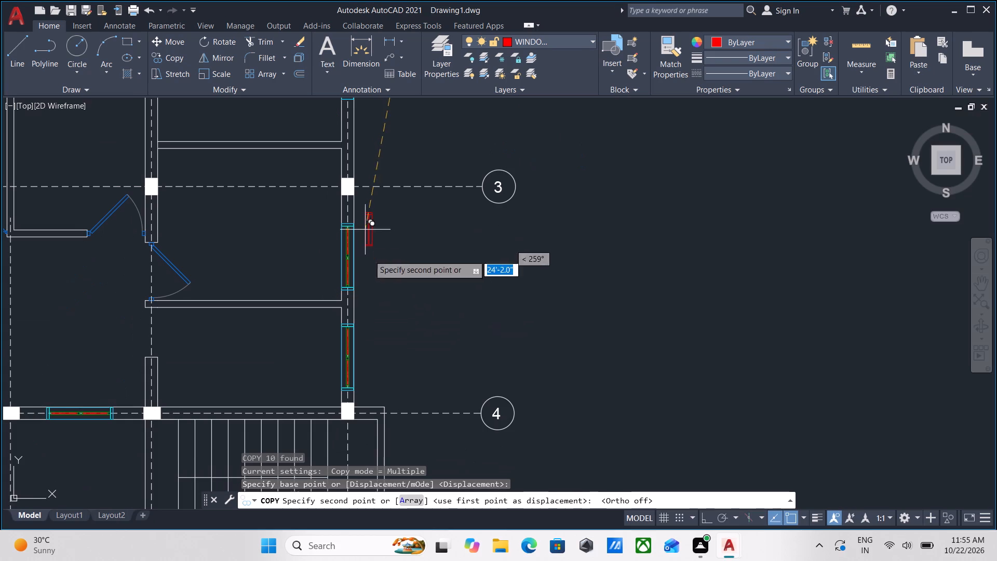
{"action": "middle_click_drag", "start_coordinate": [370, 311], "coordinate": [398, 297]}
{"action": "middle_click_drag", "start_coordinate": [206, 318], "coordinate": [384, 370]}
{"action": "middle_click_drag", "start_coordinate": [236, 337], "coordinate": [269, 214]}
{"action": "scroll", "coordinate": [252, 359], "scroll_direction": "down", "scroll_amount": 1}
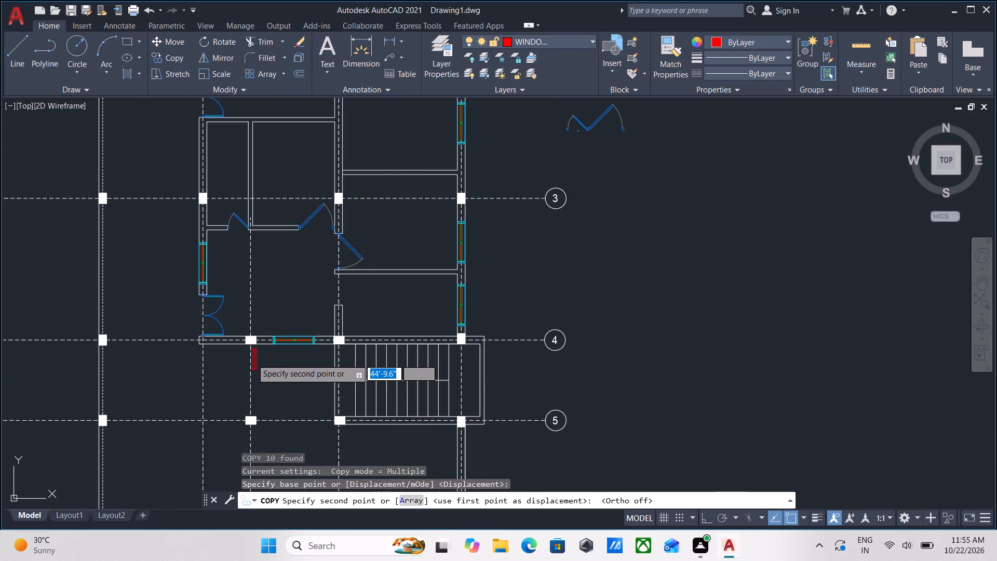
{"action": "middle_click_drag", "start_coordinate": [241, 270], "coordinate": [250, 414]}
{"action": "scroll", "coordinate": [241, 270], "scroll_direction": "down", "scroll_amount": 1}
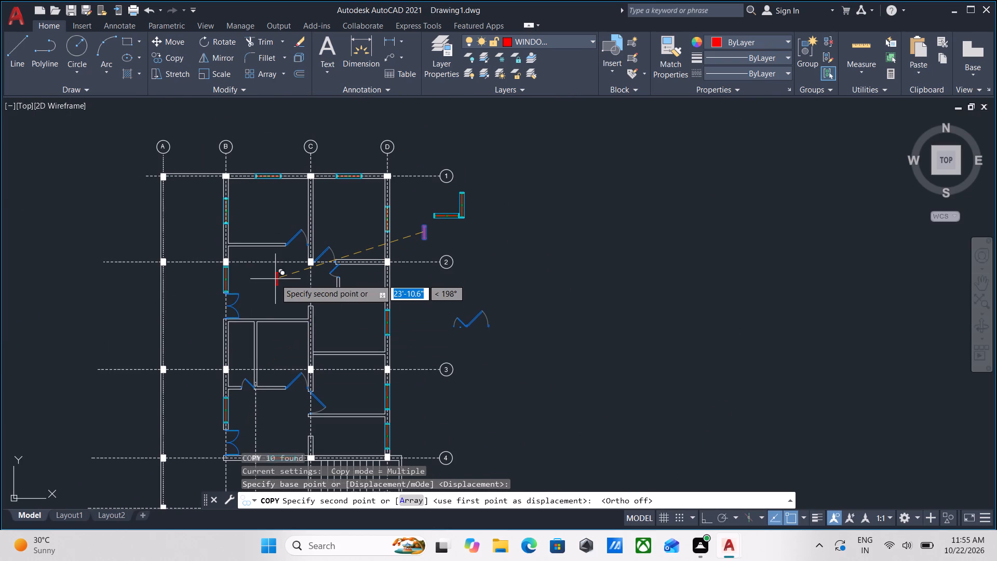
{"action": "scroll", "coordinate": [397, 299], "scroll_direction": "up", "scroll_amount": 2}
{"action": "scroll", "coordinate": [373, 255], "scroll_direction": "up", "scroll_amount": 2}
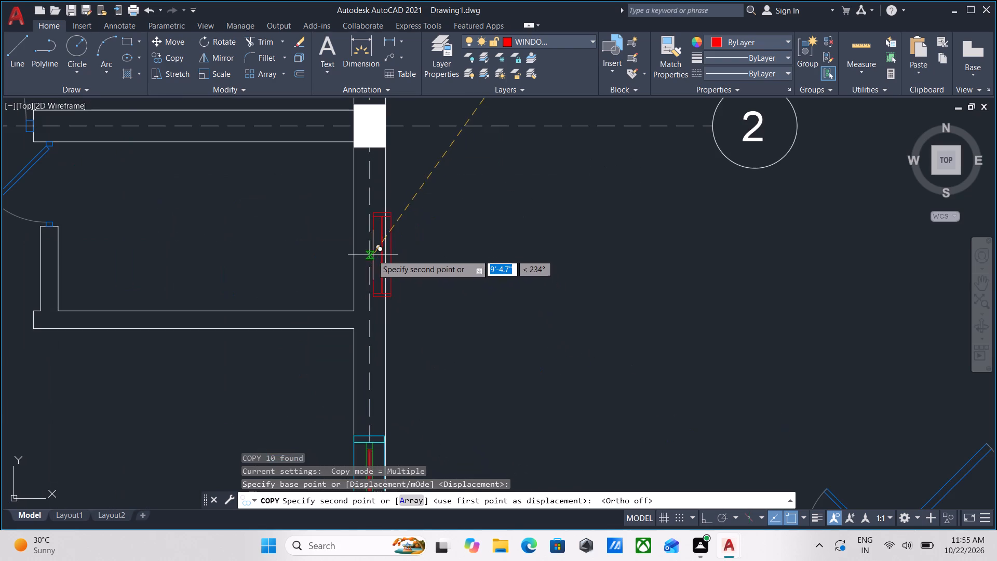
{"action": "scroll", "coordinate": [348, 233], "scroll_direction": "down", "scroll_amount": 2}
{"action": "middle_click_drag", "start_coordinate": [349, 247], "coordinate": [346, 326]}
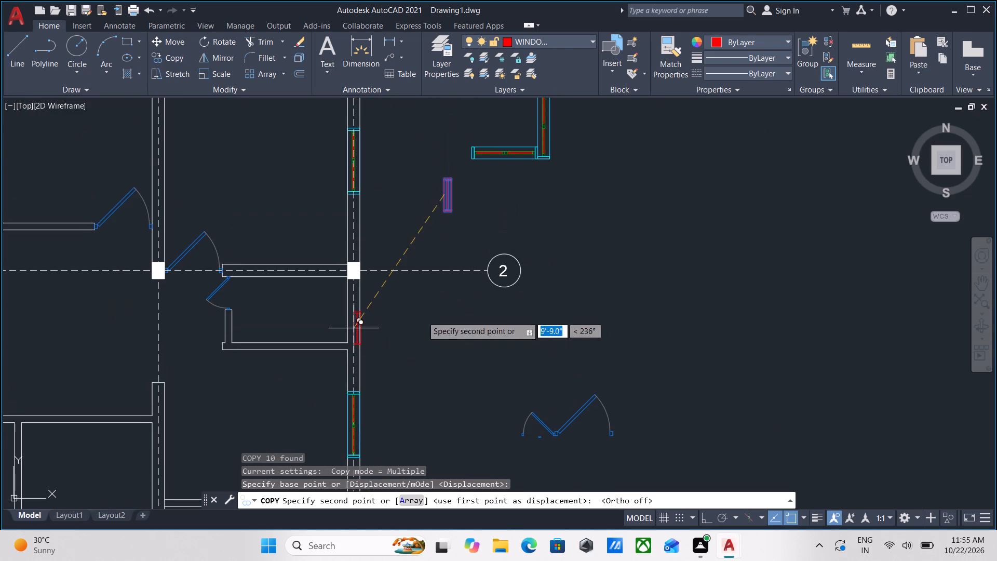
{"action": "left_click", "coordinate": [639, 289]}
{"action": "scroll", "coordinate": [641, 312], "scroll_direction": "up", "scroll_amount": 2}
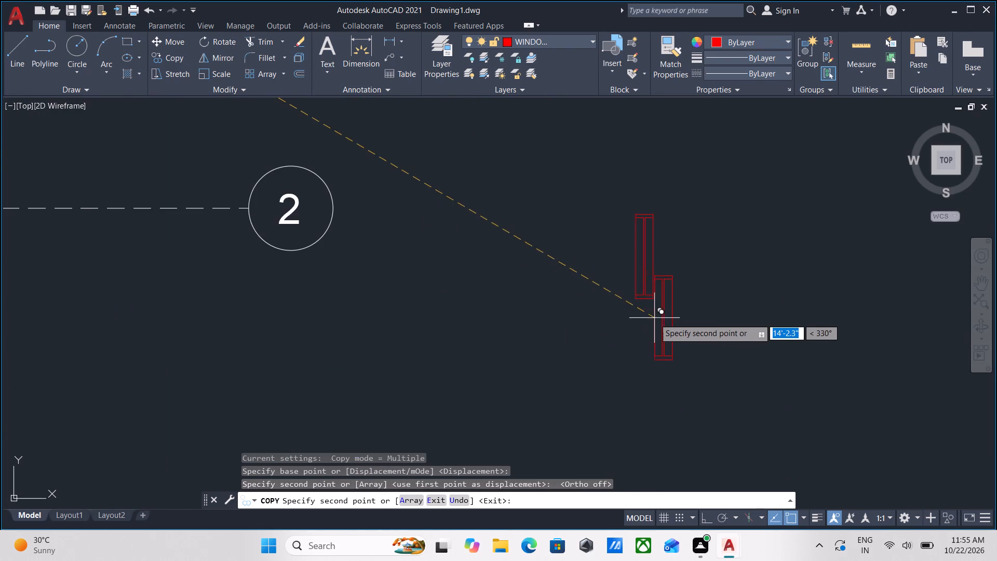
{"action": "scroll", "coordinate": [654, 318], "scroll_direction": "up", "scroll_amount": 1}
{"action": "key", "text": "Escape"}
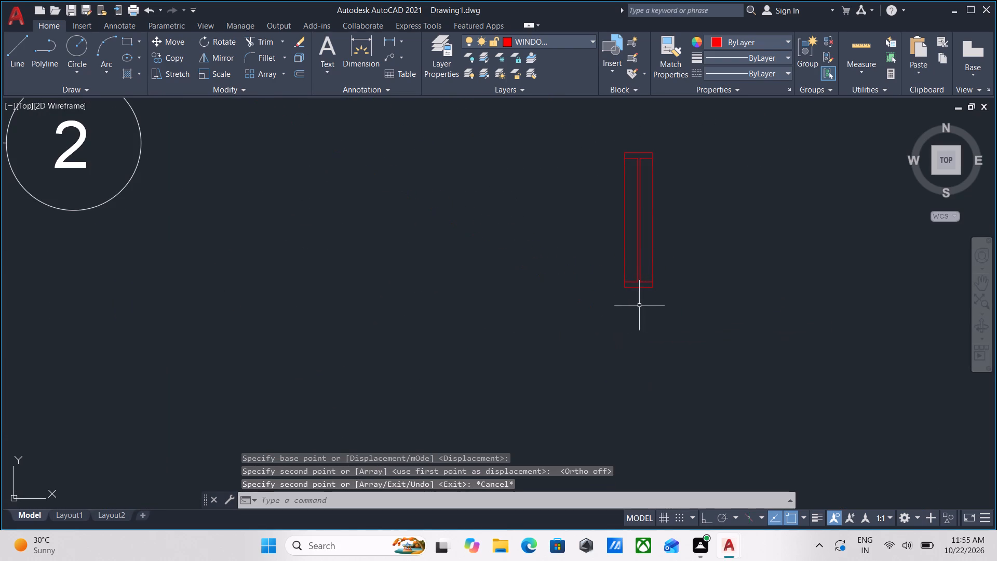
Erase both the small vertical window symbol and its copy outside the plan.
{"action": "left_click", "coordinate": [666, 305]}
{"action": "left_click", "coordinate": [600, 222]}
{"action": "scroll", "coordinate": [594, 226], "scroll_direction": "down", "scroll_amount": 2}
{"action": "middle_click_drag", "start_coordinate": [594, 236], "coordinate": [624, 417]}
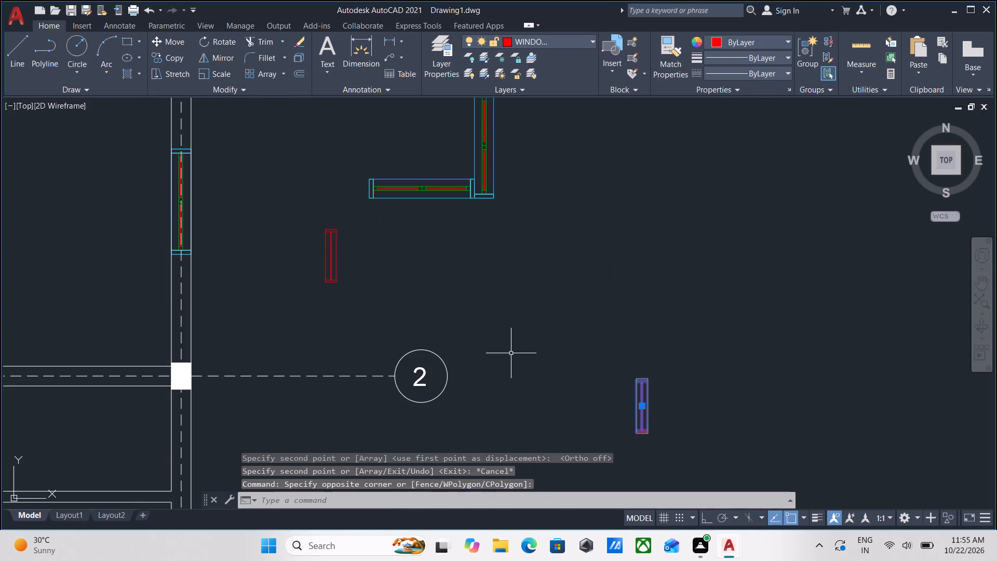
{"action": "left_click_drag", "start_coordinate": [363, 283], "coordinate": [353, 285]}
{"action": "left_click", "coordinate": [319, 261]}
{"action": "right_click", "coordinate": [319, 261]}
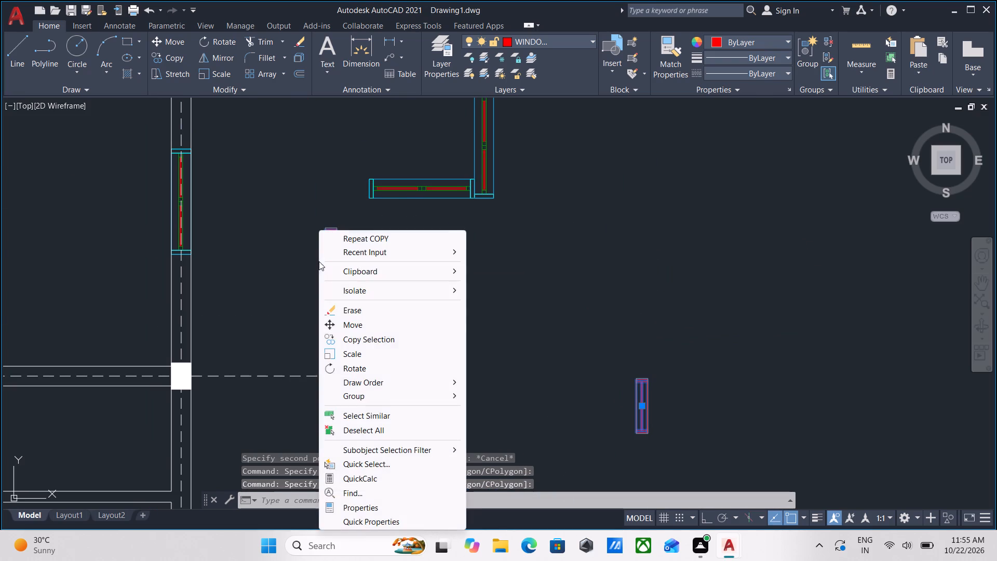
{"action": "left_click", "coordinate": [382, 313]}
Draw a 2' by 9" rectangle in the empty area beside the L-arranged window symbols, between grid lines 1 and 2.
{"action": "scroll", "coordinate": [396, 304], "scroll_direction": "down", "scroll_amount": 3}
{"action": "middle_click_drag", "start_coordinate": [399, 304], "coordinate": [414, 366]}
{"action": "scroll", "coordinate": [414, 366], "scroll_direction": "up", "scroll_amount": 1}
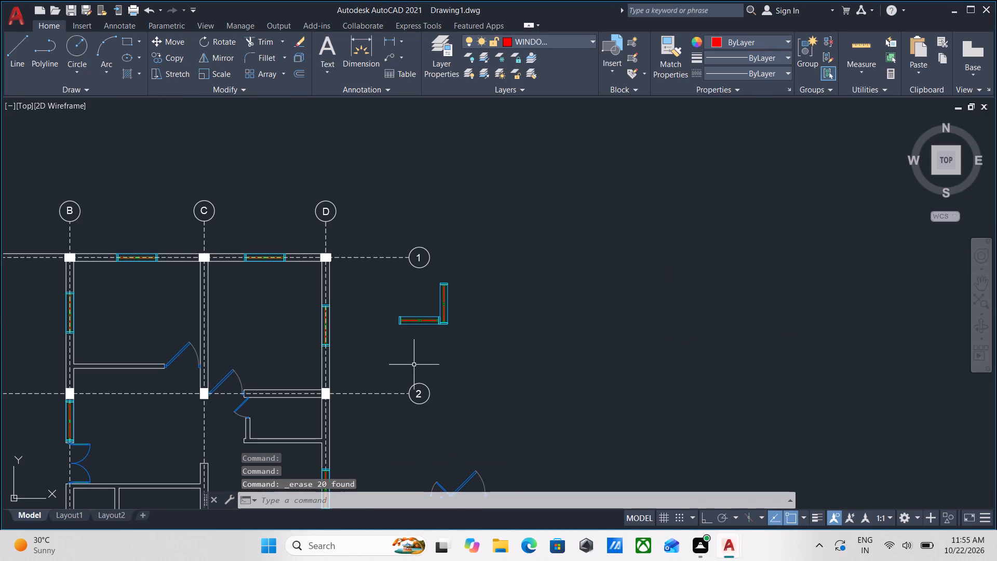
{"action": "scroll", "coordinate": [452, 334], "scroll_direction": "up", "scroll_amount": 2}
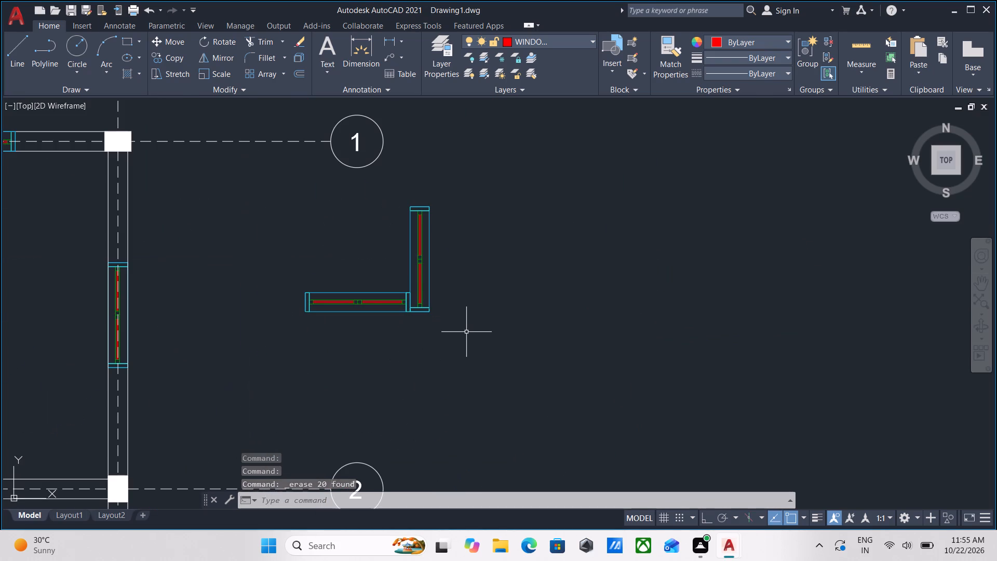
{"action": "type", "text": "REC"}
{"action": "key", "text": "Return"}
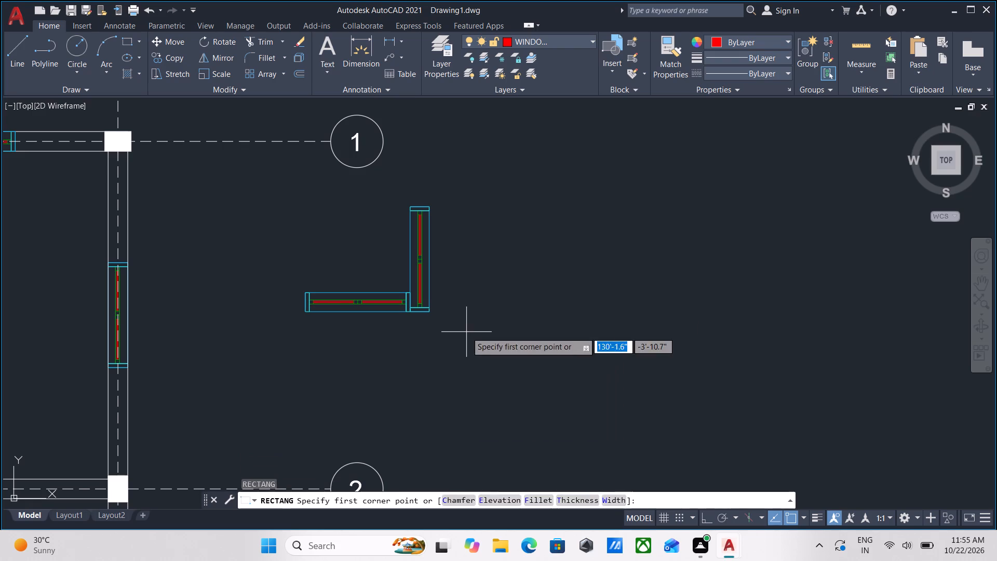
{"action": "left_click", "coordinate": [519, 286]}
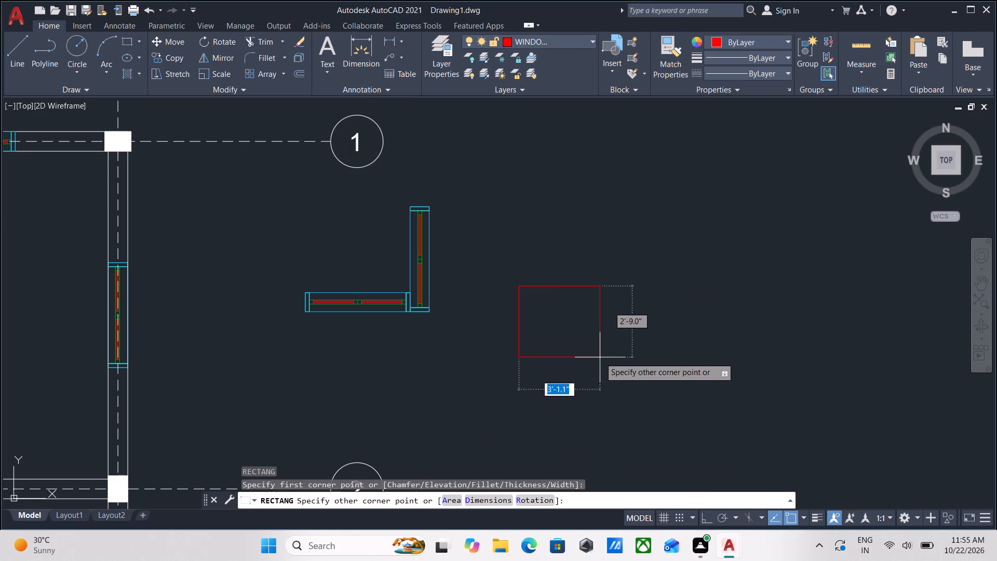
{"action": "key", "text": "2"}
{"action": "key", "text": "apostrophe"}
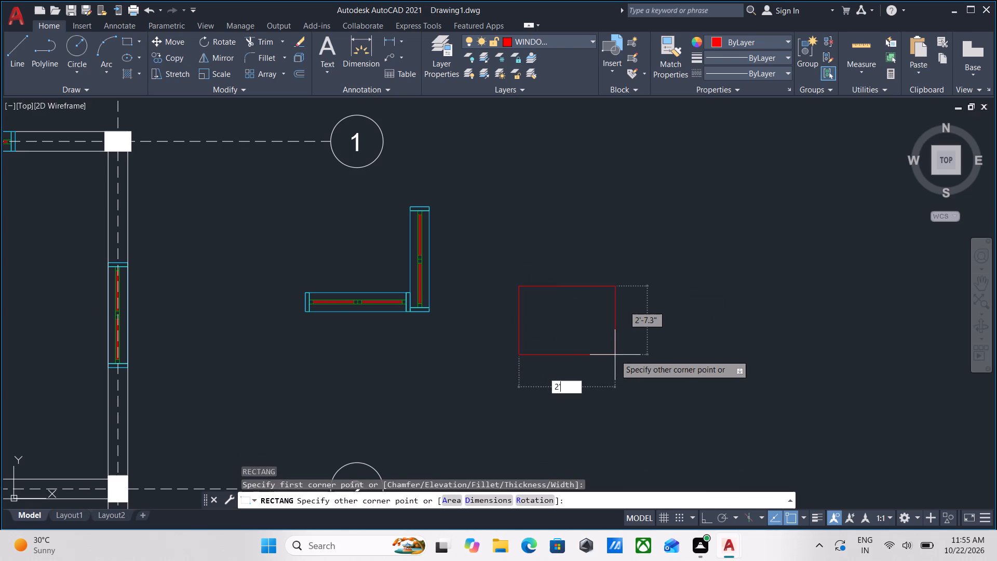
{"action": "key", "text": "Tab"}
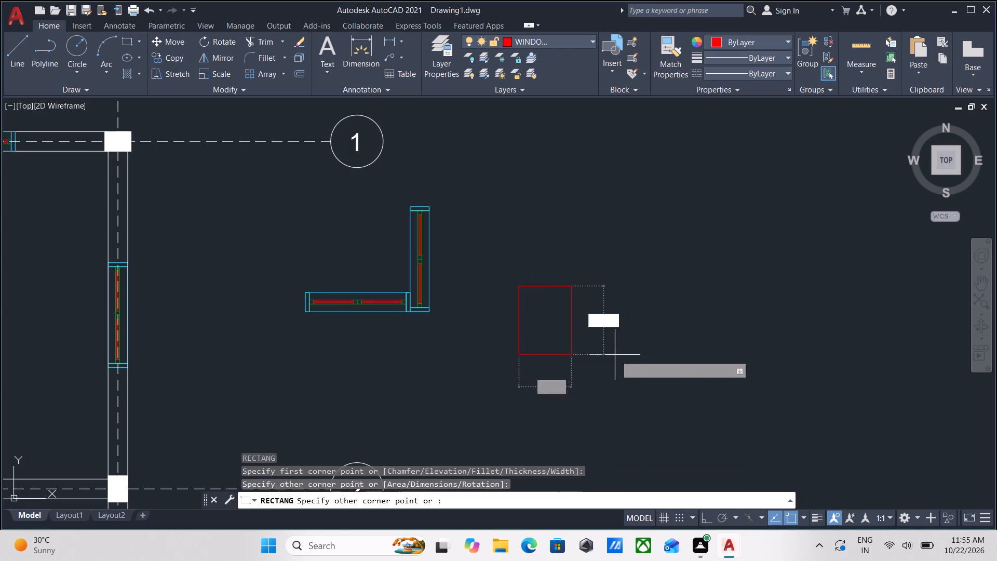
{"action": "key", "text": "9"}
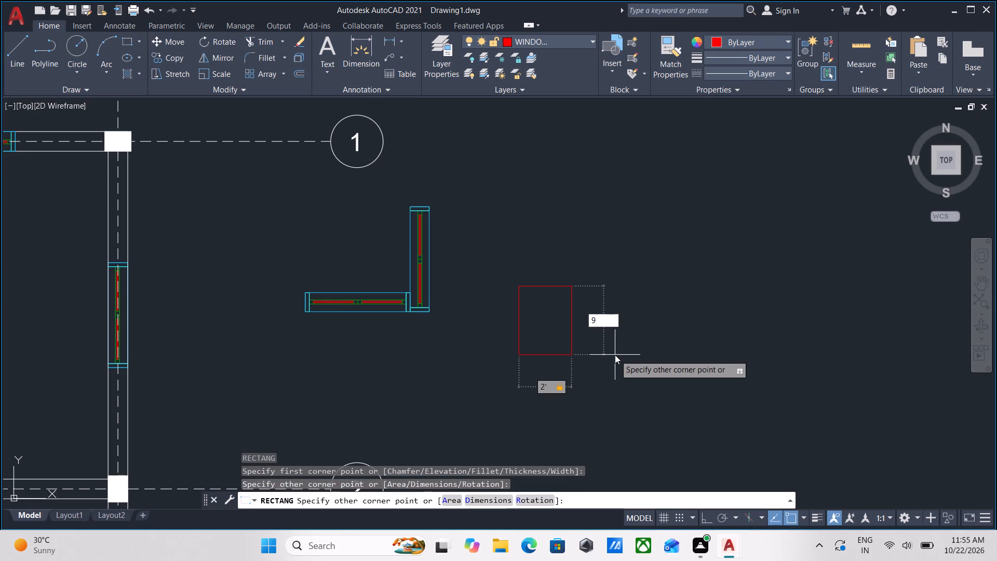
{"action": "key", "text": "shift+quotedbl"}
{"action": "key", "text": "Return"}
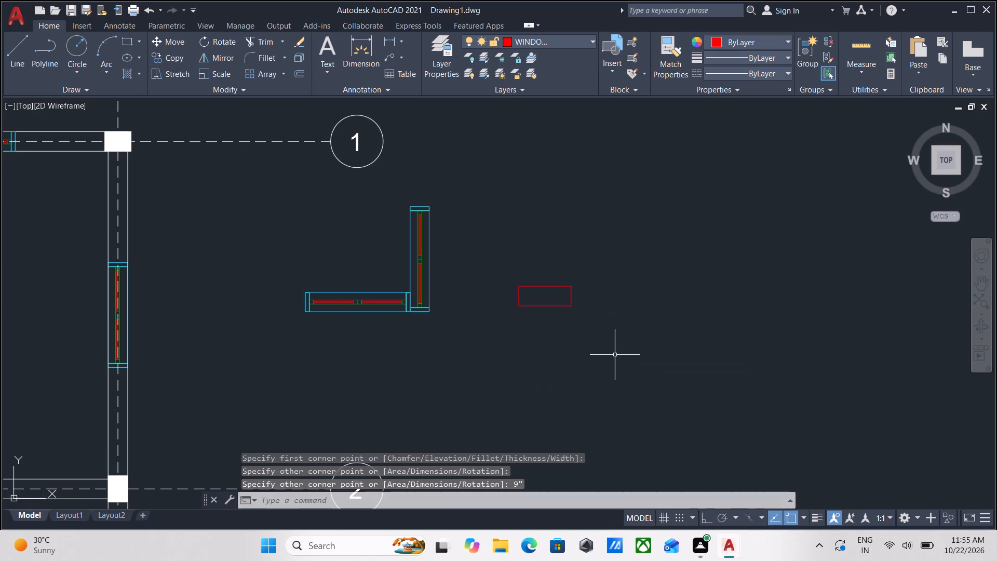
{"action": "scroll", "coordinate": [503, 280], "scroll_direction": "up", "scroll_amount": 2}
{"action": "scroll", "coordinate": [619, 354], "scroll_direction": "up", "scroll_amount": 1}
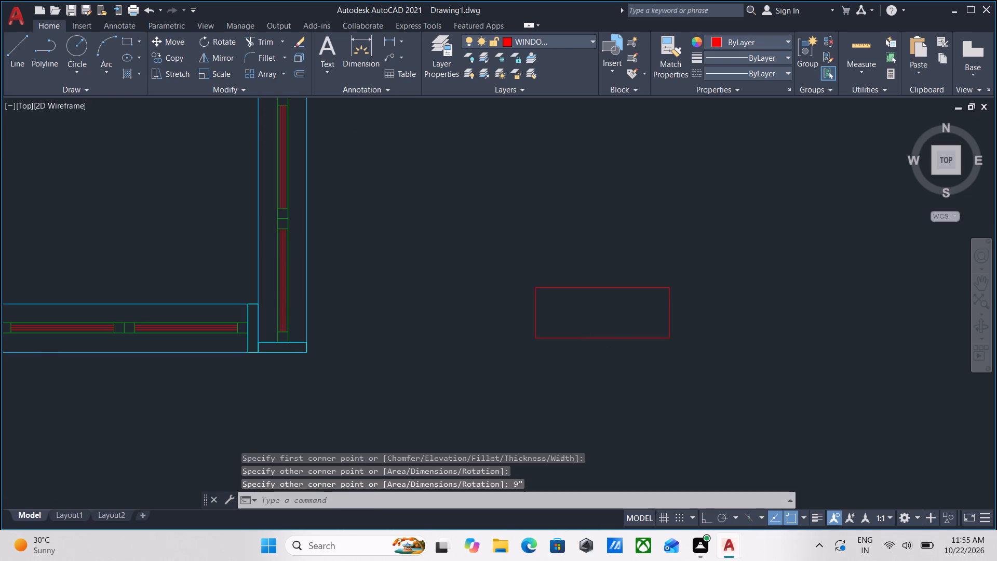
Explode the new 2' by 9" rectangle into separate lines.
{"action": "middle_click_drag", "start_coordinate": [618, 355], "coordinate": [498, 370]}
{"action": "left_click", "coordinate": [603, 338]}
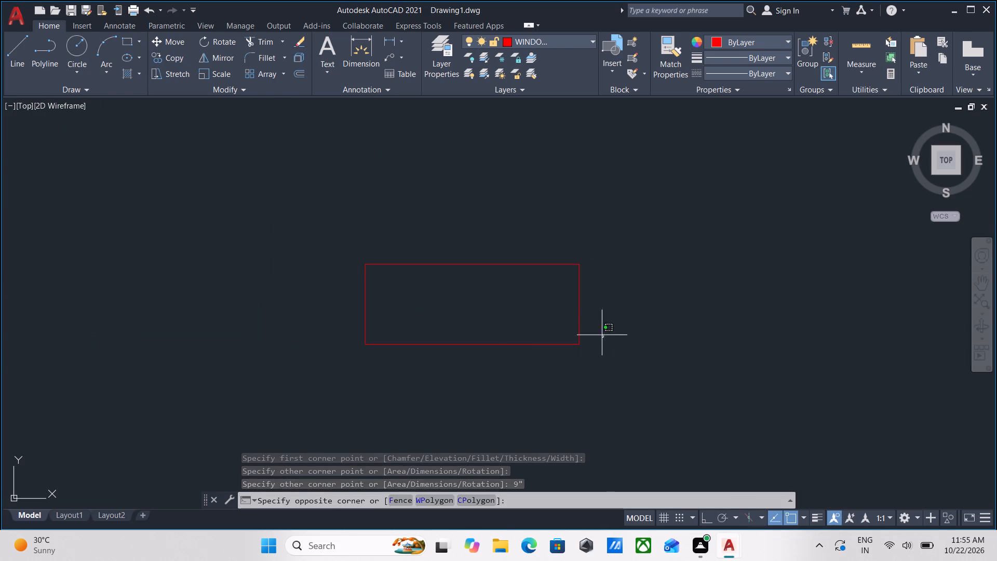
{"action": "left_click", "coordinate": [562, 300]}
{"action": "key", "text": "x"}
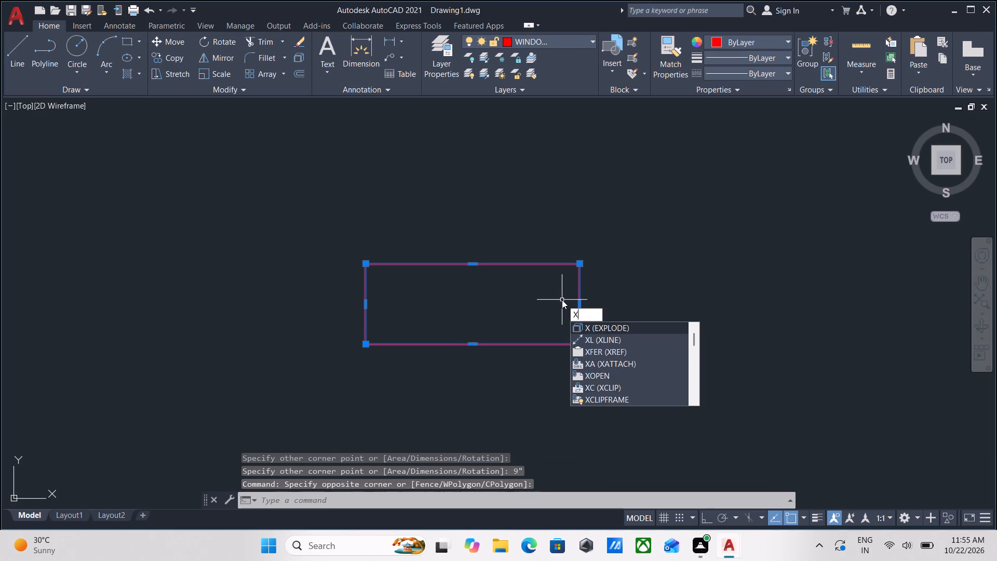
{"action": "key", "text": "Return"}
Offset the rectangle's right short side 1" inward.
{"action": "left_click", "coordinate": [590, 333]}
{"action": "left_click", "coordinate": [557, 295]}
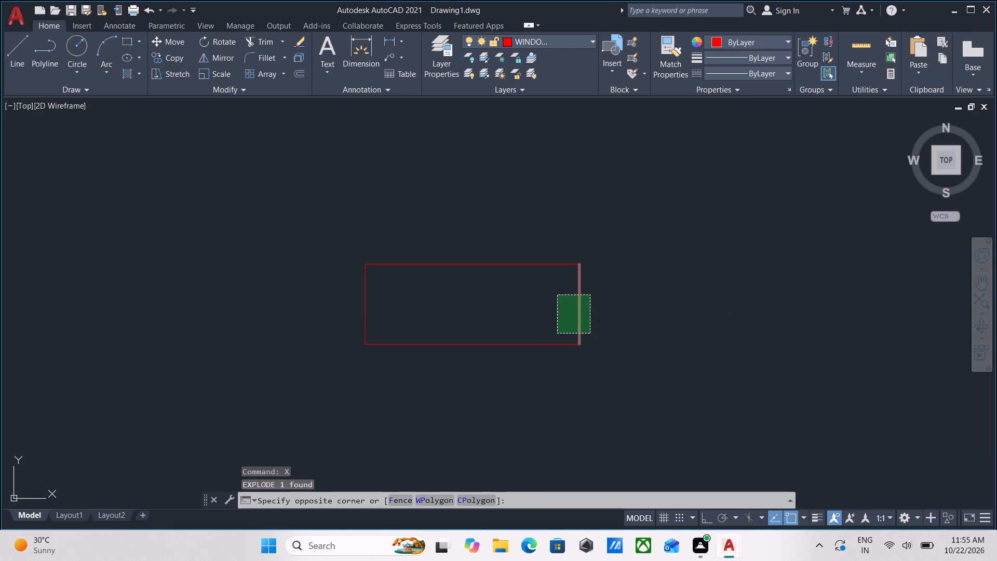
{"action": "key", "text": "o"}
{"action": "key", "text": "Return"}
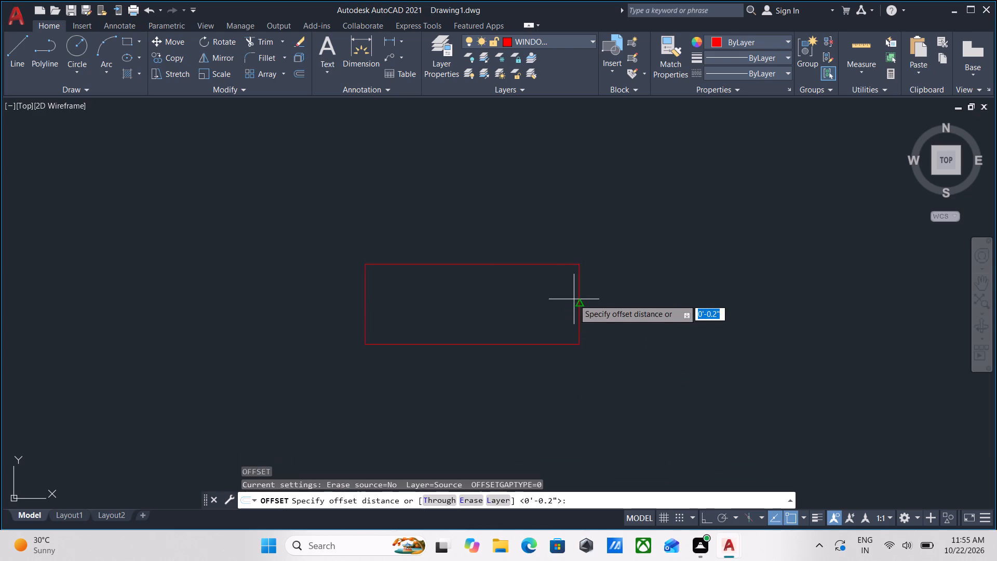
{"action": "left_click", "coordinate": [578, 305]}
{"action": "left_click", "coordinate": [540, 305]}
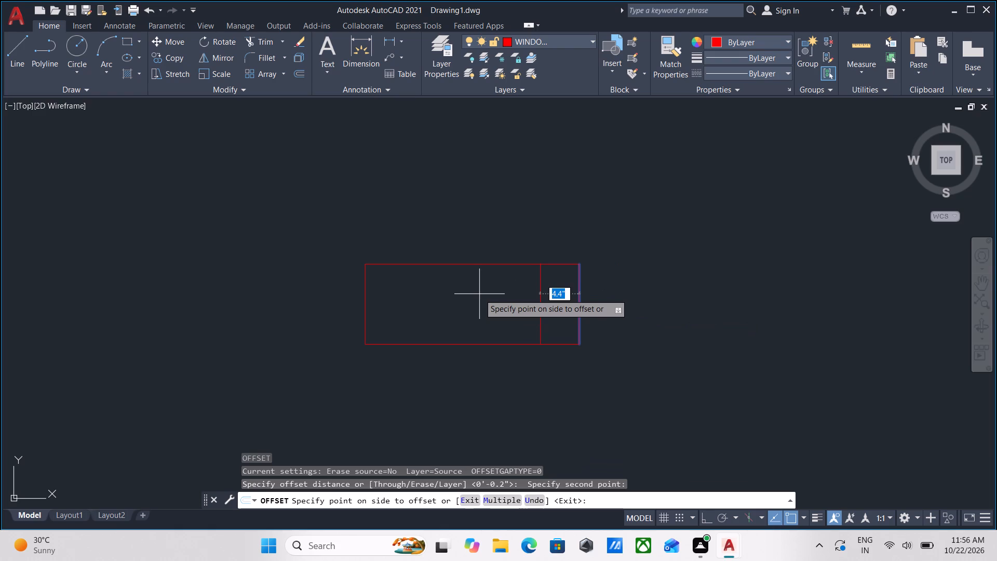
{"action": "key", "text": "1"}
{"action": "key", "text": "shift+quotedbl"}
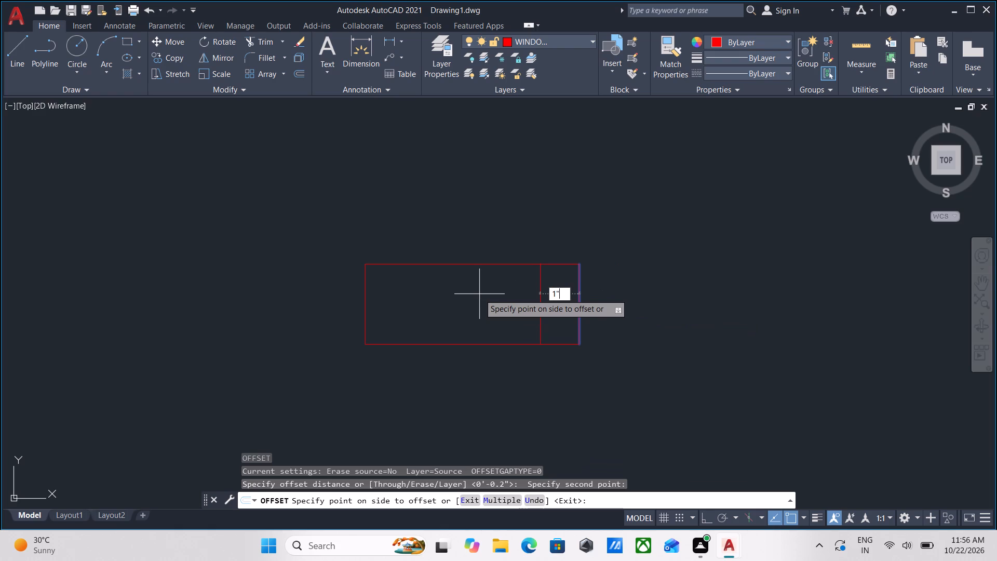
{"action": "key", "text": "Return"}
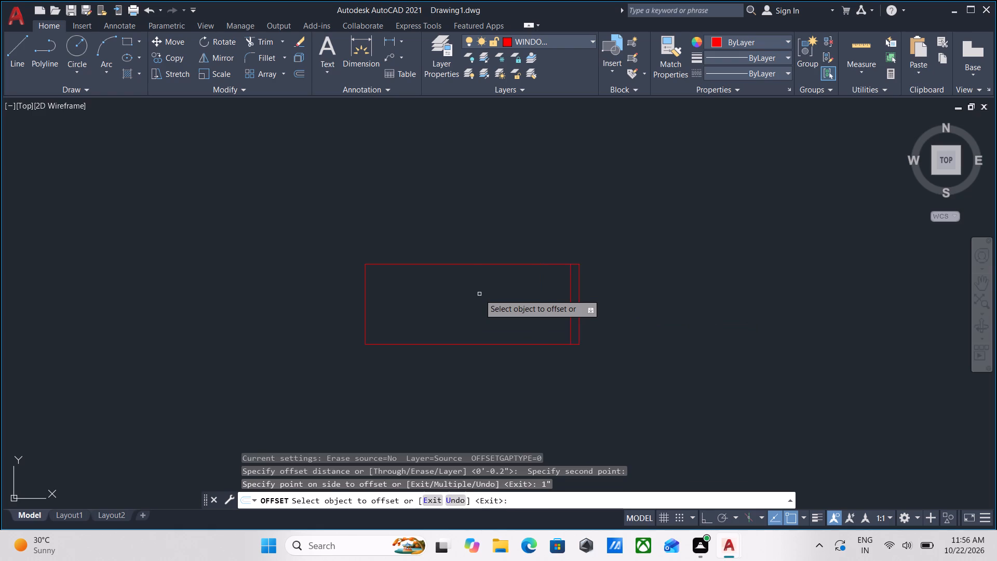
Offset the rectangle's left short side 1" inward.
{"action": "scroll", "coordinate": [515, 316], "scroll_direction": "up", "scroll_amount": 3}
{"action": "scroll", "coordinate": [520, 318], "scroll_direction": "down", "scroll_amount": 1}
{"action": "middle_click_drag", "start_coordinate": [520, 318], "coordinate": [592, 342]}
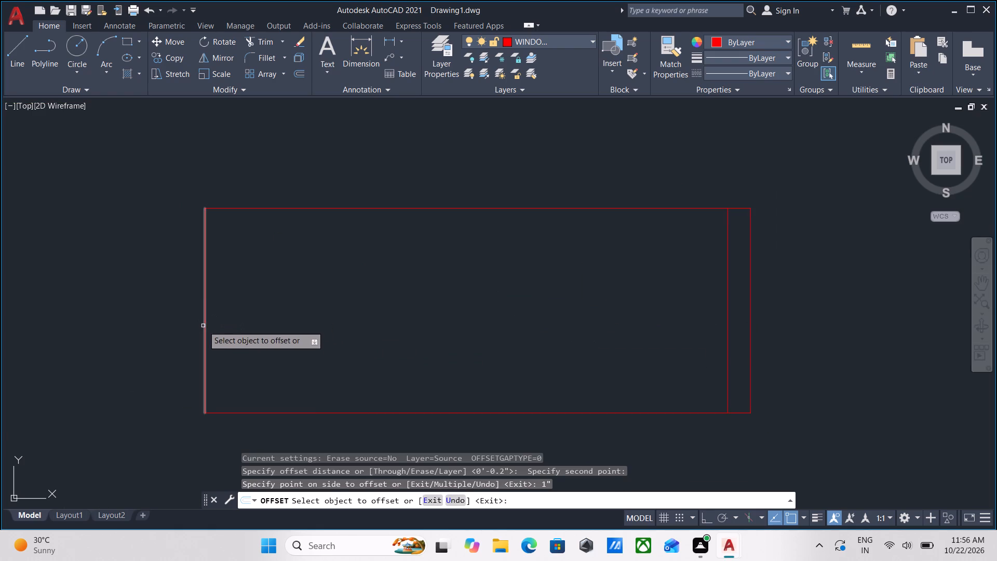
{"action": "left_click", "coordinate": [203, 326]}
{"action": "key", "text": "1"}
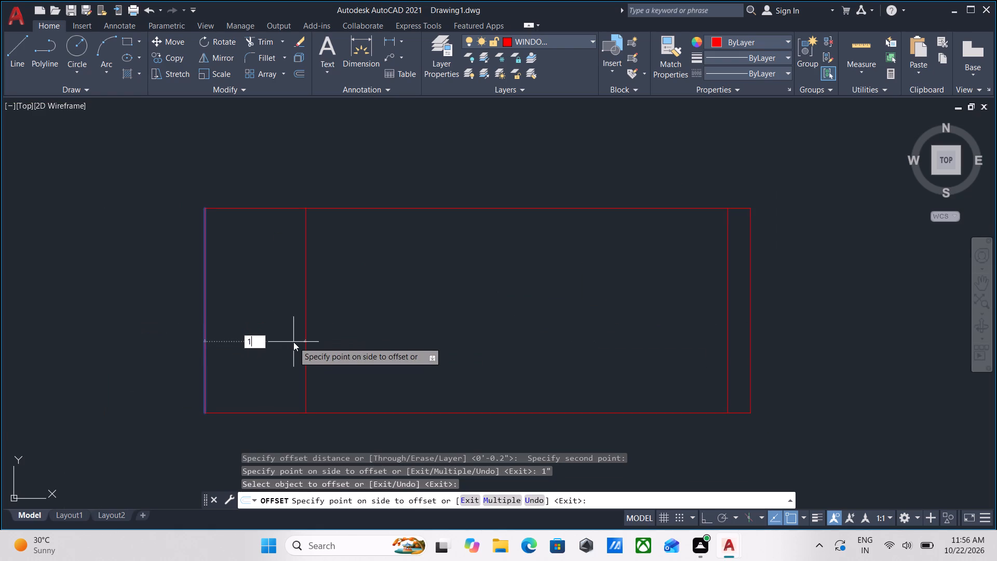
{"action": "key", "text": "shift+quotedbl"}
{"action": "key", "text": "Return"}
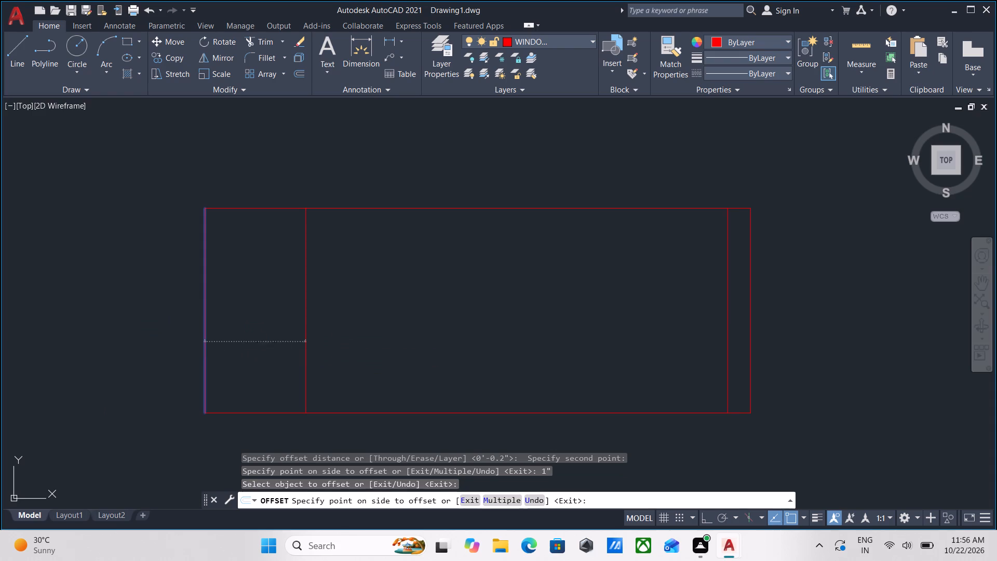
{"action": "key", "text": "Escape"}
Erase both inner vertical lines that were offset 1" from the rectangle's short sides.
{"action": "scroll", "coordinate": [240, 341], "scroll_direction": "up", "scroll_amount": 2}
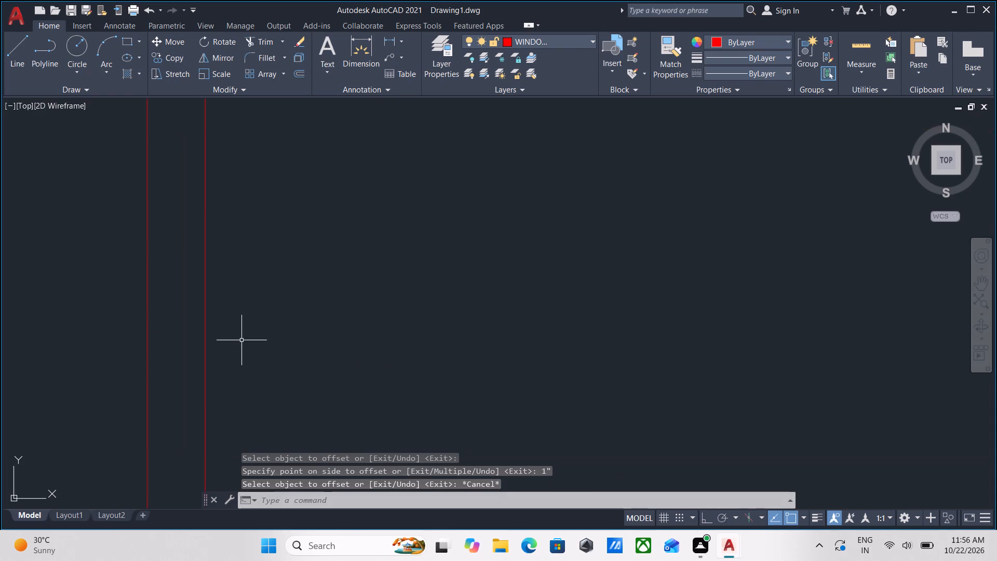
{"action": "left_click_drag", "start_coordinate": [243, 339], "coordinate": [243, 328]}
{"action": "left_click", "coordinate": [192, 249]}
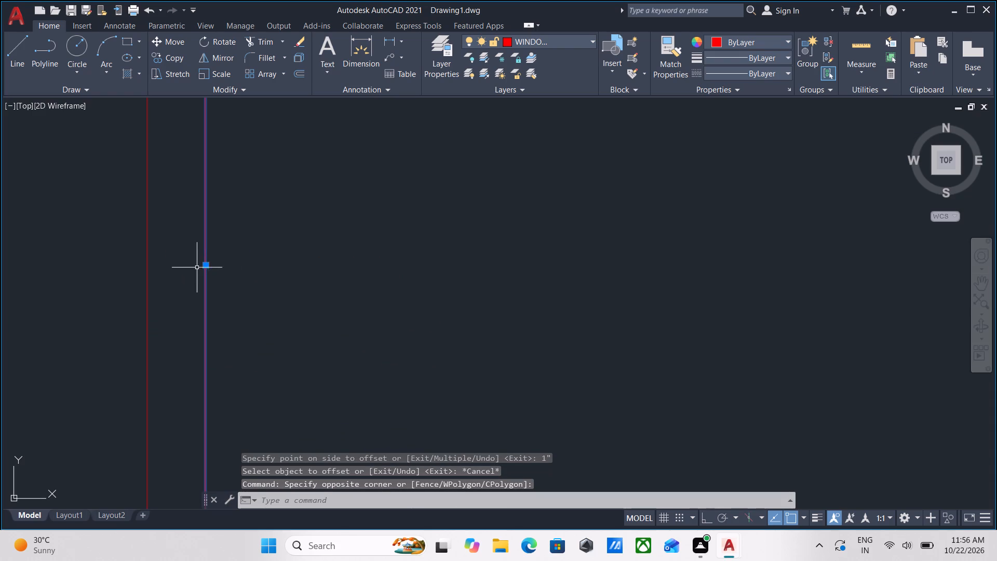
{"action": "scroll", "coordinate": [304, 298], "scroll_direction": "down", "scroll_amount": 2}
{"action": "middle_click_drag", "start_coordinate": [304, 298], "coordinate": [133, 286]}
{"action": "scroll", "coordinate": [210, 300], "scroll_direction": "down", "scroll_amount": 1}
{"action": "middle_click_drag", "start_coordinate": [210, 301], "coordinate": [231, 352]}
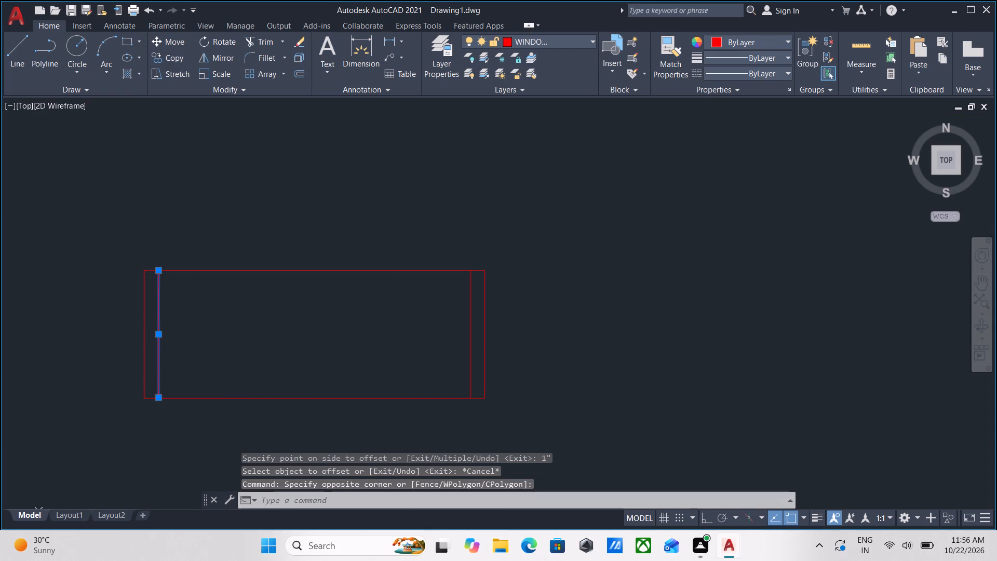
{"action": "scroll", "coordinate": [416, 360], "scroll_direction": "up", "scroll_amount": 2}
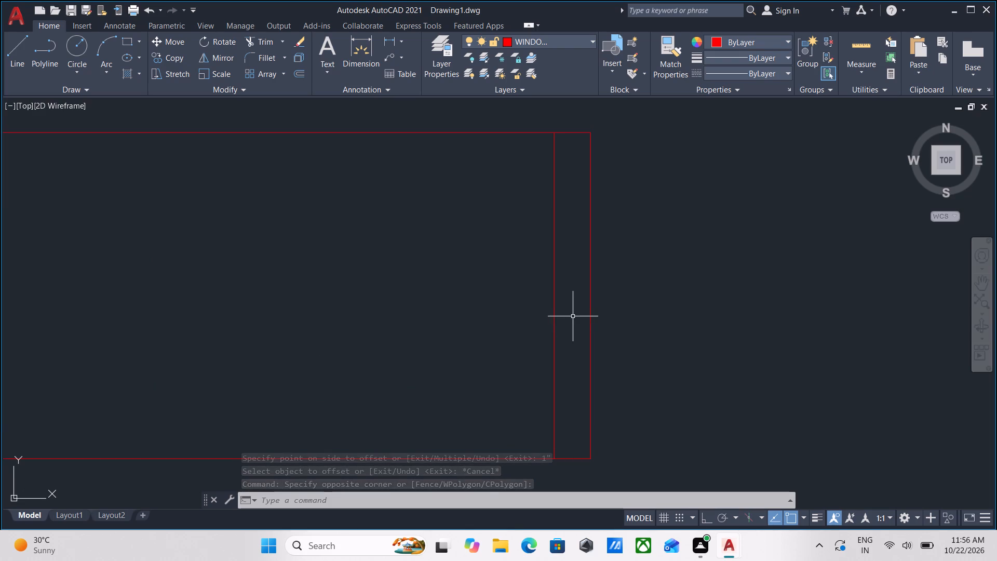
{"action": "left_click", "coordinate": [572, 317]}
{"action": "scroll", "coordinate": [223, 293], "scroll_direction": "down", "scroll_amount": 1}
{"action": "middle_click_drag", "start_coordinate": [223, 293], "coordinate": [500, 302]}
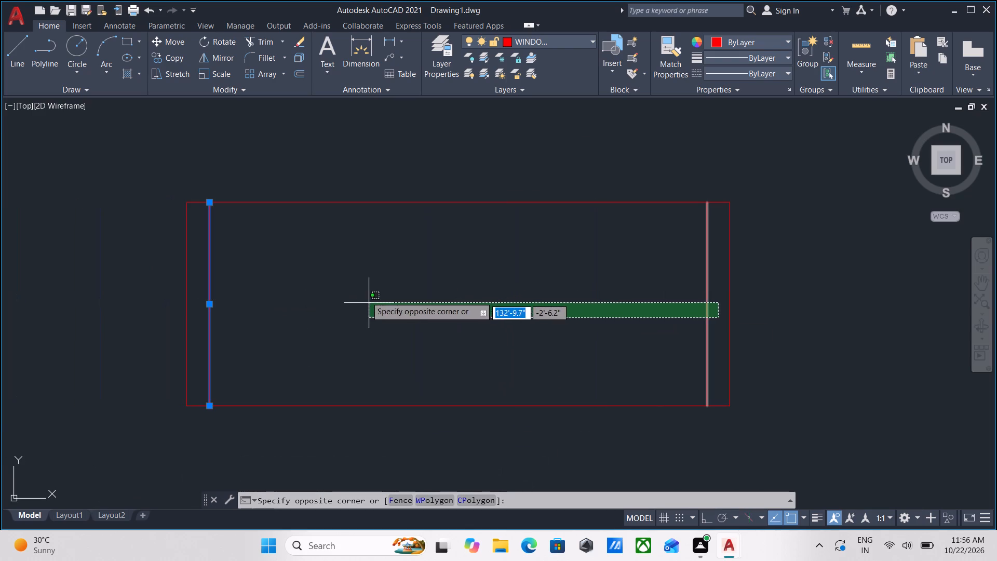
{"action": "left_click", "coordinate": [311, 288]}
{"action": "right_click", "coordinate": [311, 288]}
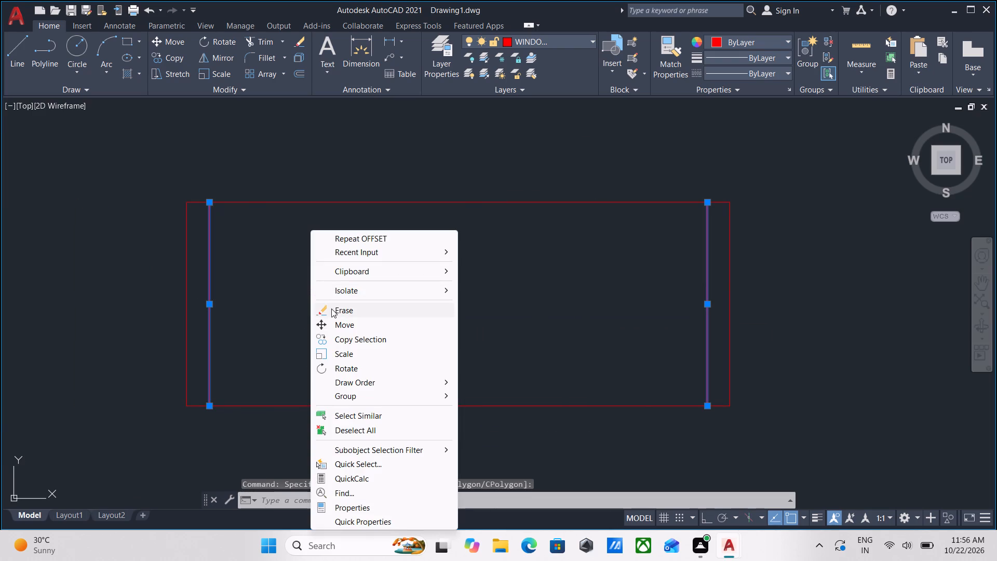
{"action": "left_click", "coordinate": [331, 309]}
Offset both short sides of the rectangle inward by about 1.5", using a distance picked in the drawing.
{"action": "left_click", "coordinate": [190, 317]}
{"action": "left_click", "coordinate": [166, 293]}
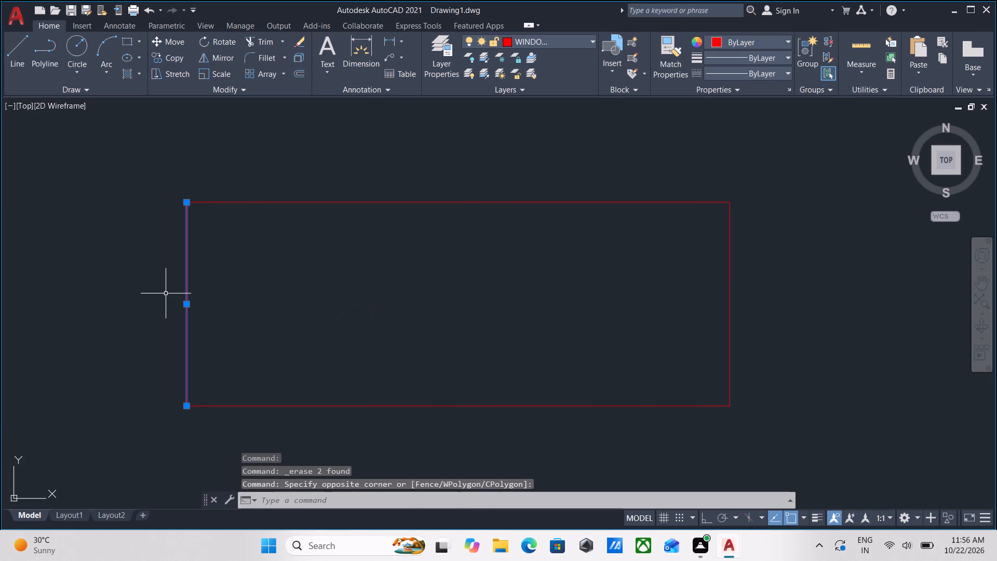
{"action": "key", "text": "o"}
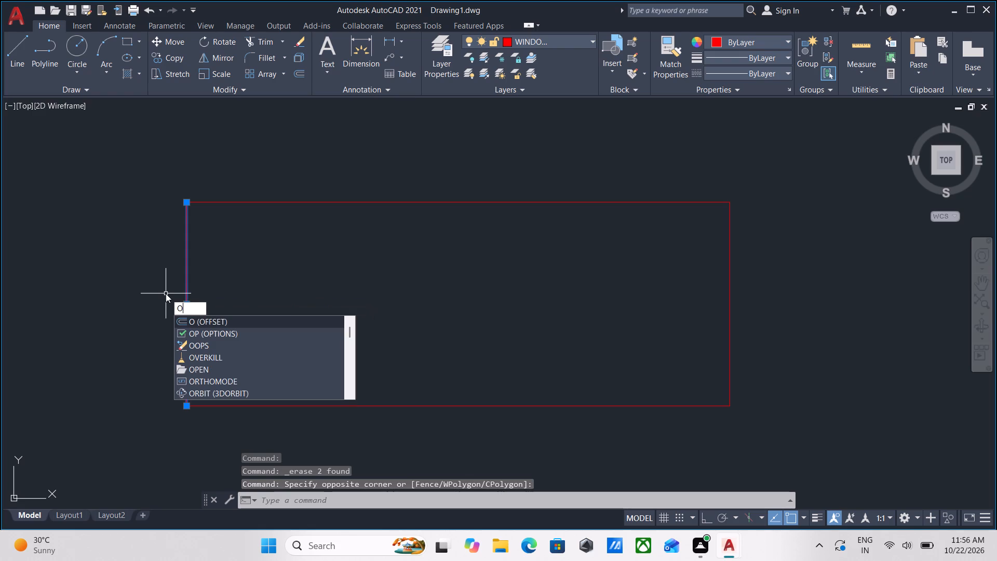
{"action": "key", "text": "Return"}
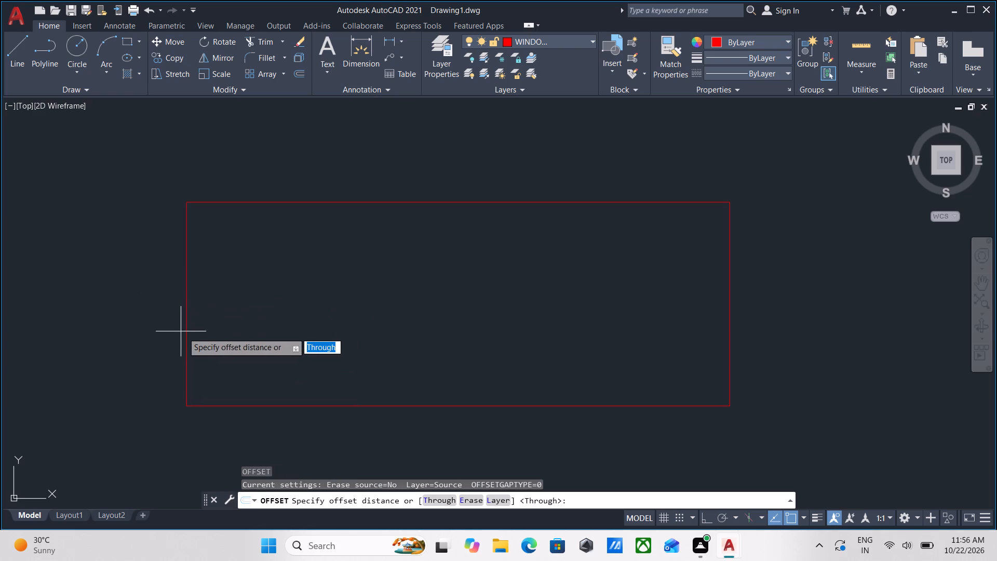
{"action": "left_click", "coordinate": [187, 305]}
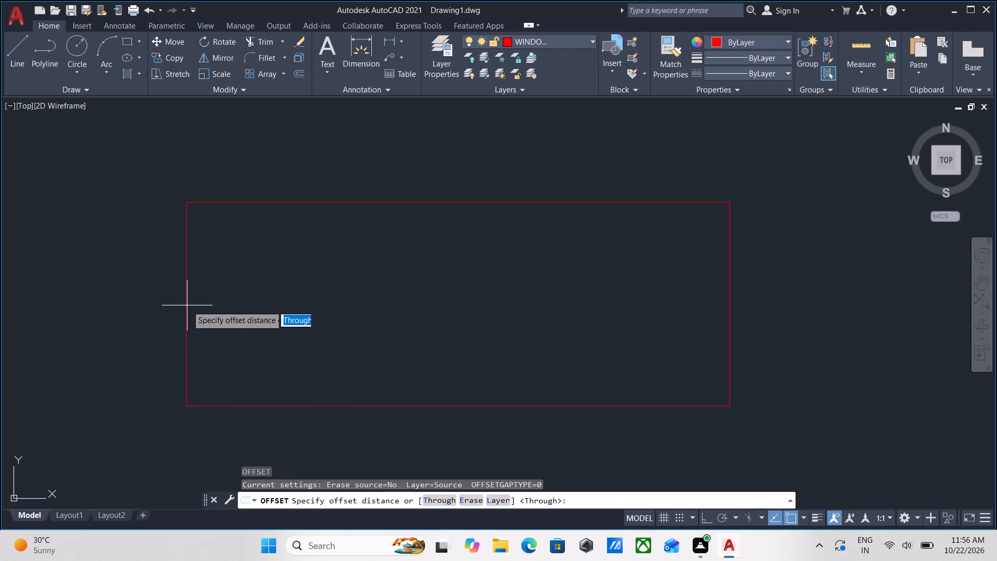
{"action": "left_click", "coordinate": [220, 310]}
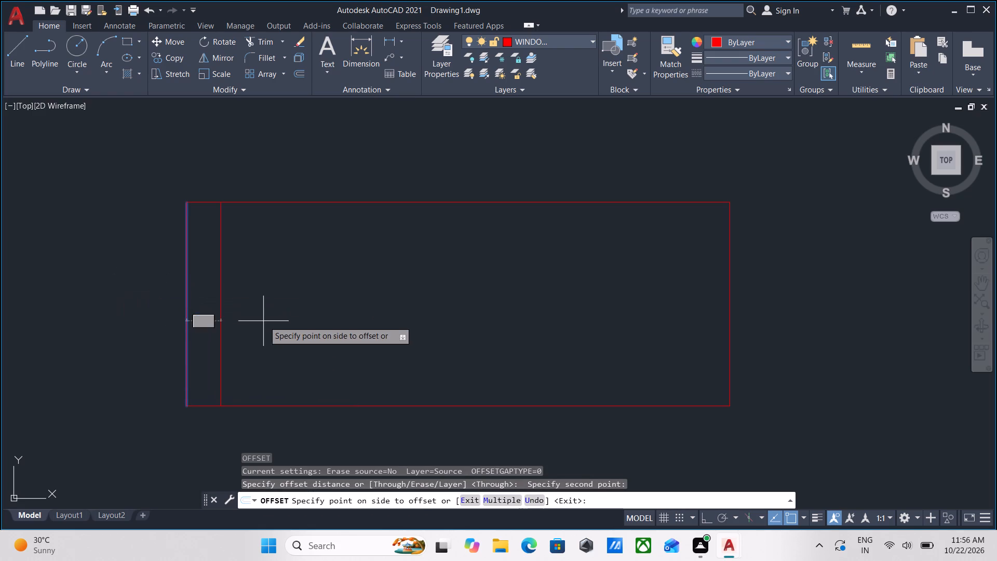
{"action": "left_click", "coordinate": [271, 311]}
{"action": "middle_click_drag", "start_coordinate": [432, 308], "coordinate": [223, 297]}
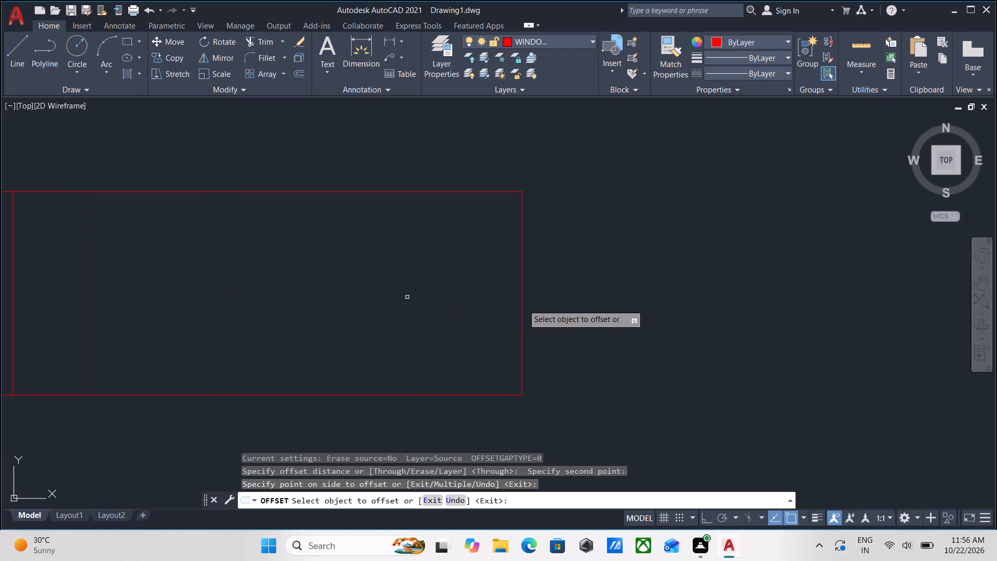
{"action": "left_click", "coordinate": [521, 310]}
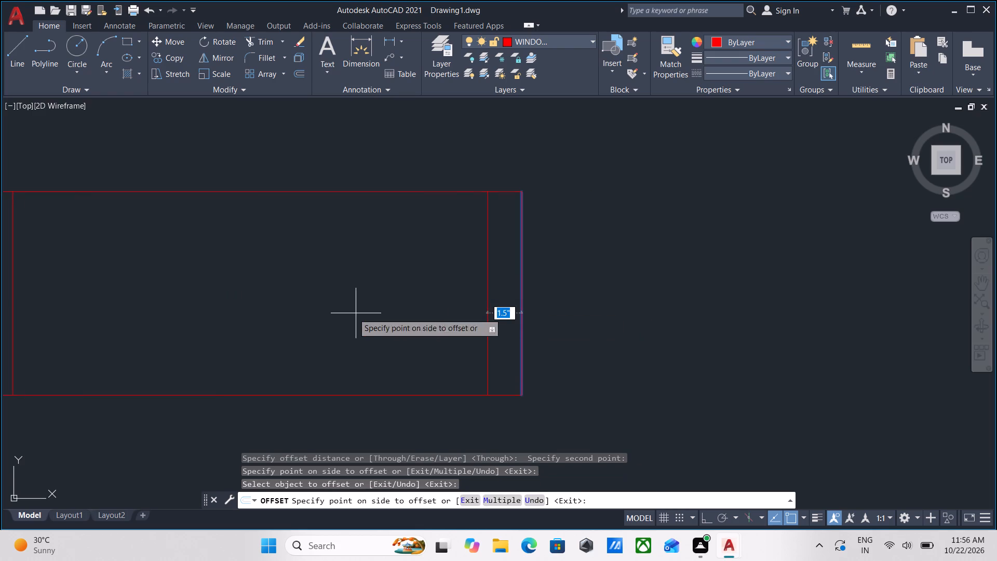
{"action": "left_click", "coordinate": [231, 307]}
{"action": "middle_click_drag", "start_coordinate": [232, 308], "coordinate": [451, 345]}
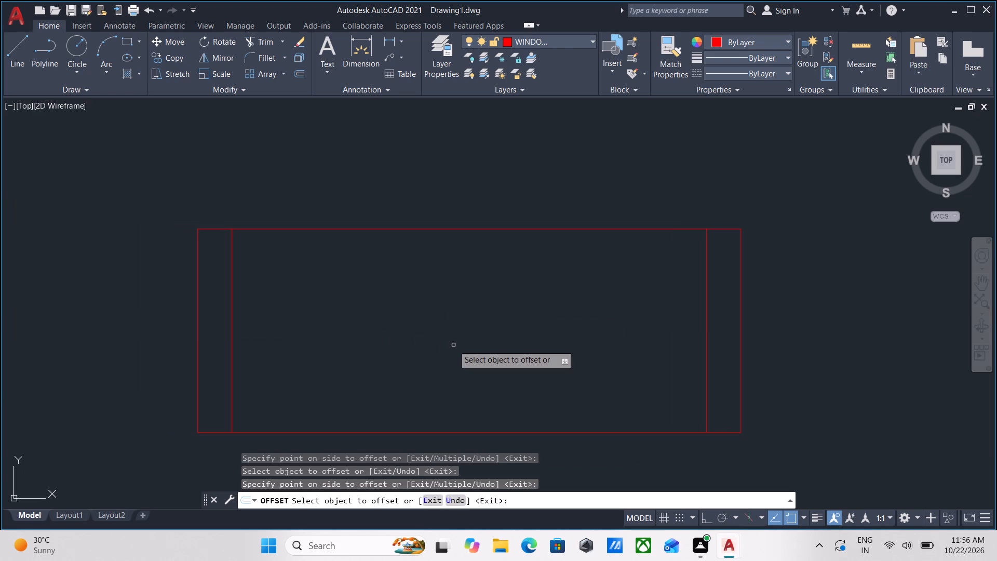
{"action": "key", "text": "Escape"}
Draw a horizontal centre line joining the midpoints of the two inner vertical lines.
{"action": "key", "text": "l"}
{"action": "key", "text": "Return"}
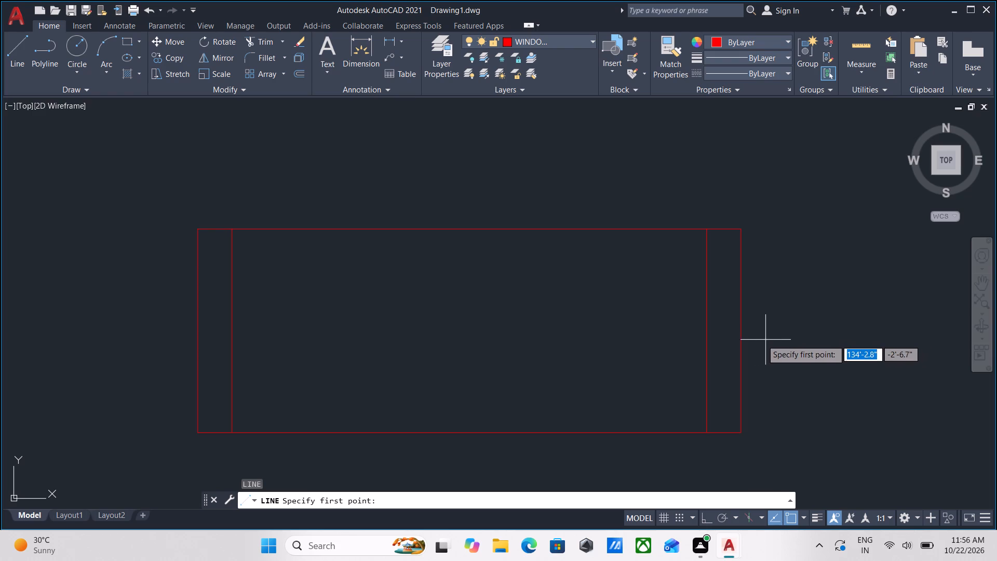
{"action": "left_click", "coordinate": [708, 333]}
{"action": "middle_click_drag", "start_coordinate": [380, 338], "coordinate": [535, 351]}
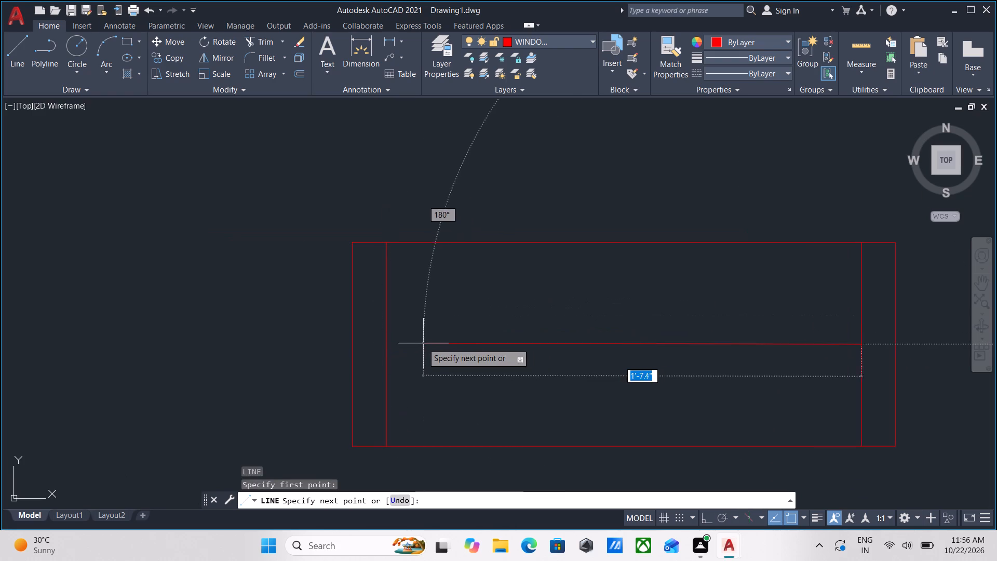
{"action": "left_click", "coordinate": [385, 342]}
{"action": "key", "text": "Escape"}
Offset the horizontal centre line 0.2" upward inside the window symbol.
{"action": "left_click_drag", "start_coordinate": [567, 403], "coordinate": [564, 376]}
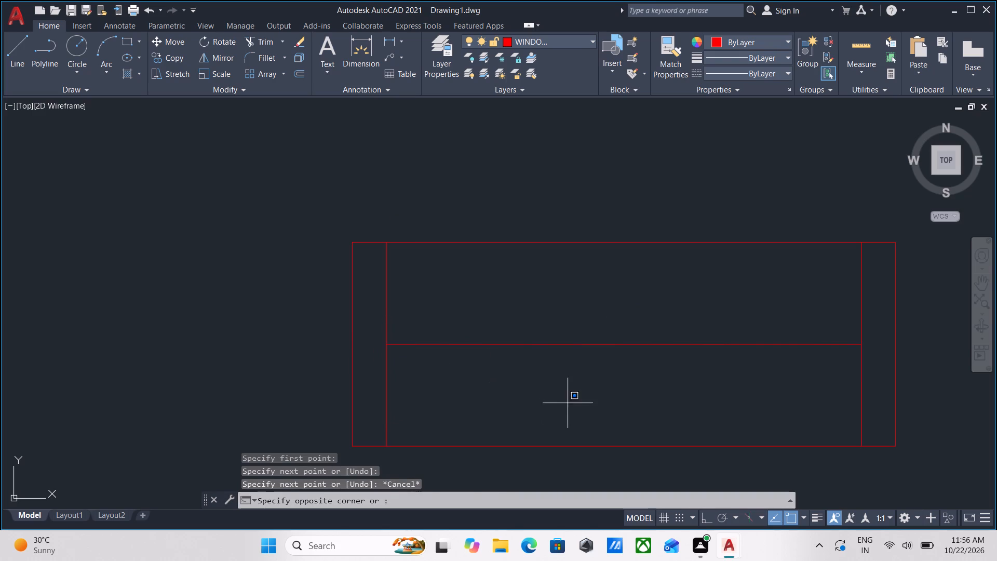
{"action": "left_click", "coordinate": [511, 299]}
{"action": "key", "text": "o"}
{"action": "key", "text": "Return"}
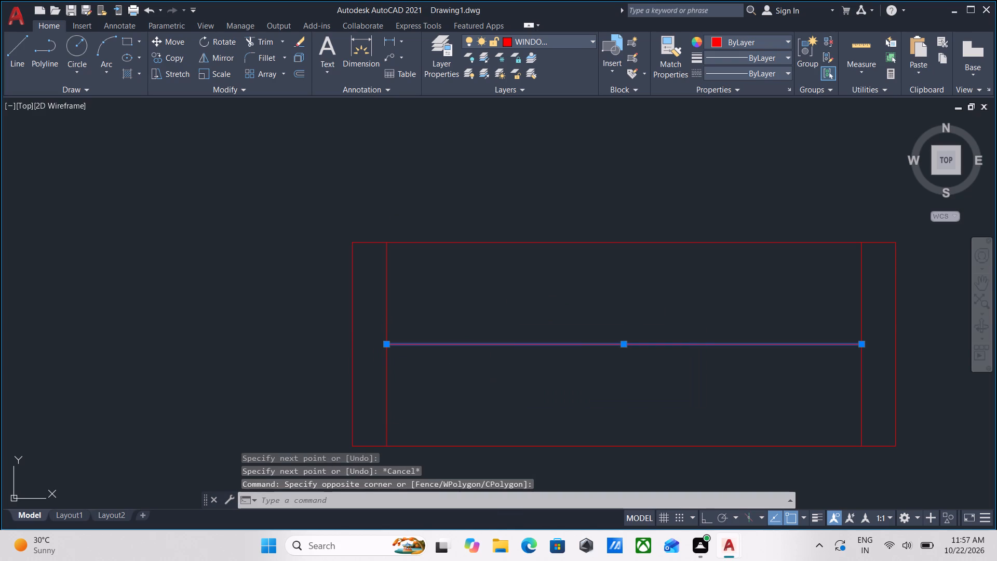
{"action": "left_click", "coordinate": [590, 345]}
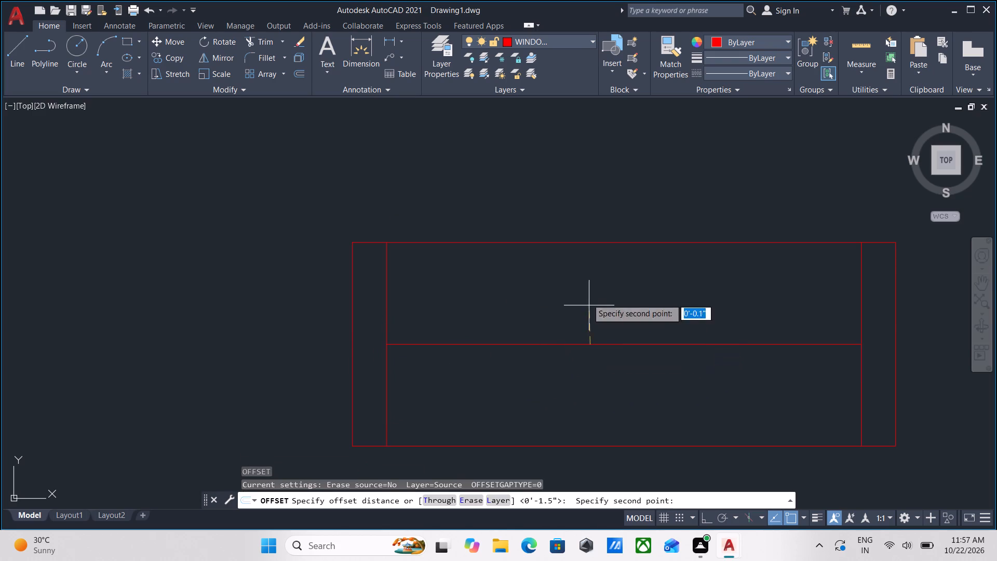
{"action": "left_click", "coordinate": [587, 297]}
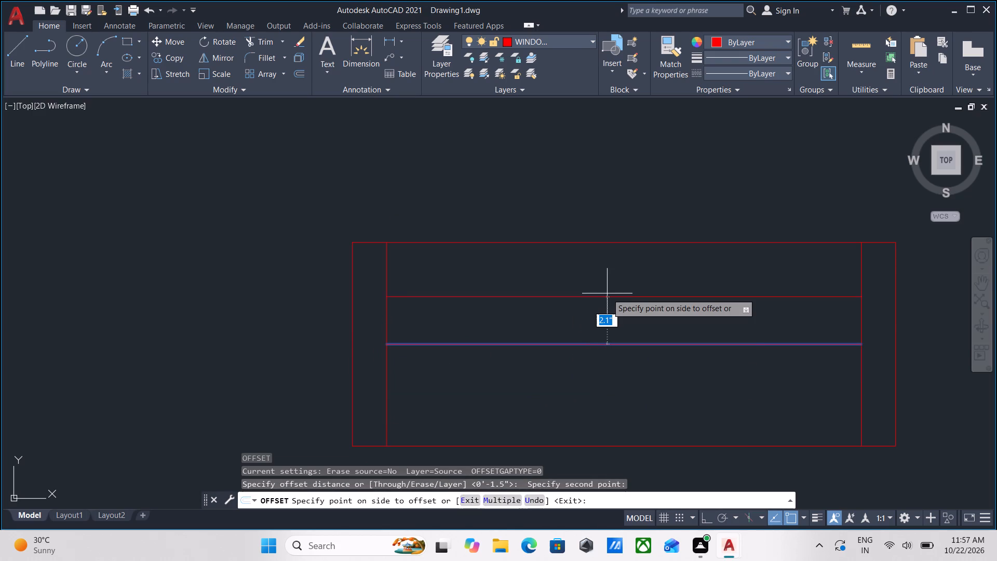
{"action": "type", "text": "0."}
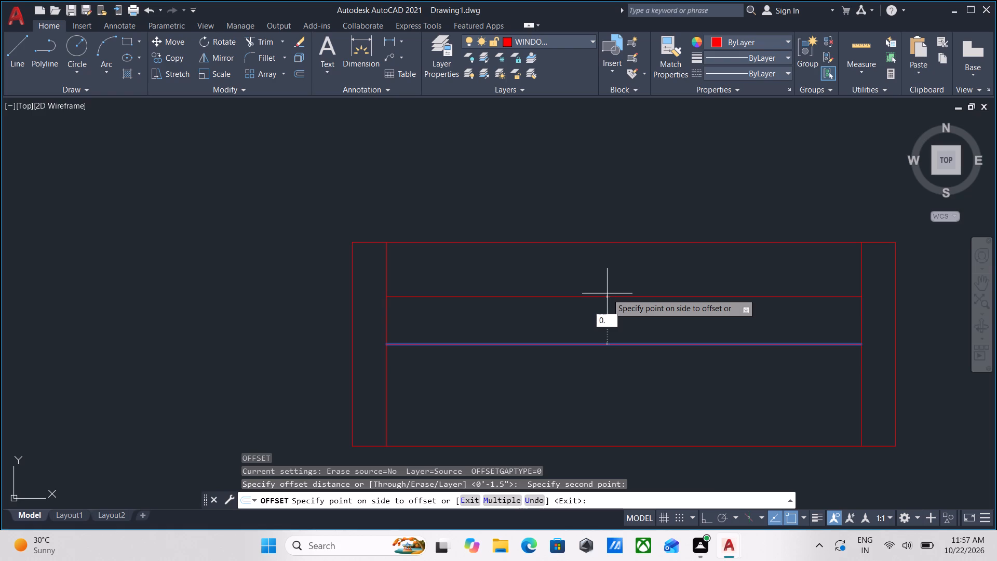
{"action": "key", "text": "2"}
{"action": "key", "text": "shift+quotedbl"}
{"action": "key", "text": "Return"}
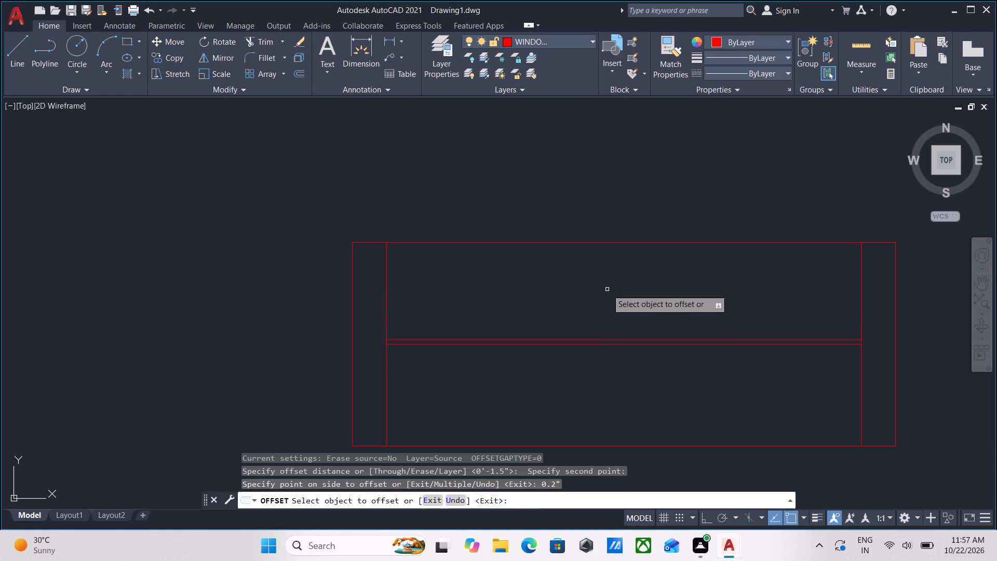
{"action": "scroll", "coordinate": [607, 340], "scroll_direction": "up", "scroll_amount": 2}
{"action": "scroll", "coordinate": [538, 340], "scroll_direction": "up", "scroll_amount": 1}
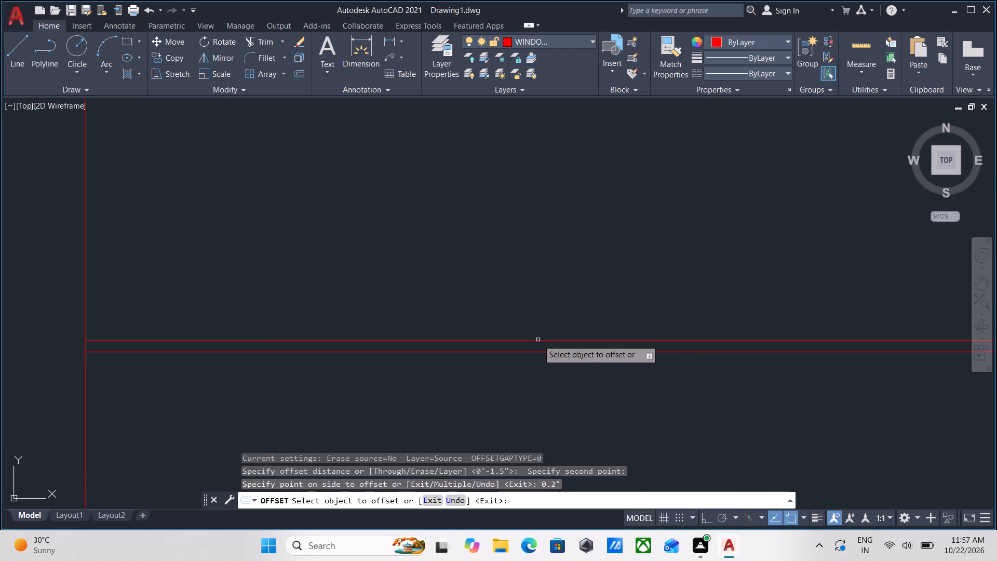
{"action": "key", "text": "Escape"}
Erase the line that was offset 0.2" above the horizontal centre line in the window symbol.
{"action": "left_click", "coordinate": [541, 345]}
{"action": "left_click", "coordinate": [513, 322]}
{"action": "right_click", "coordinate": [513, 322]}
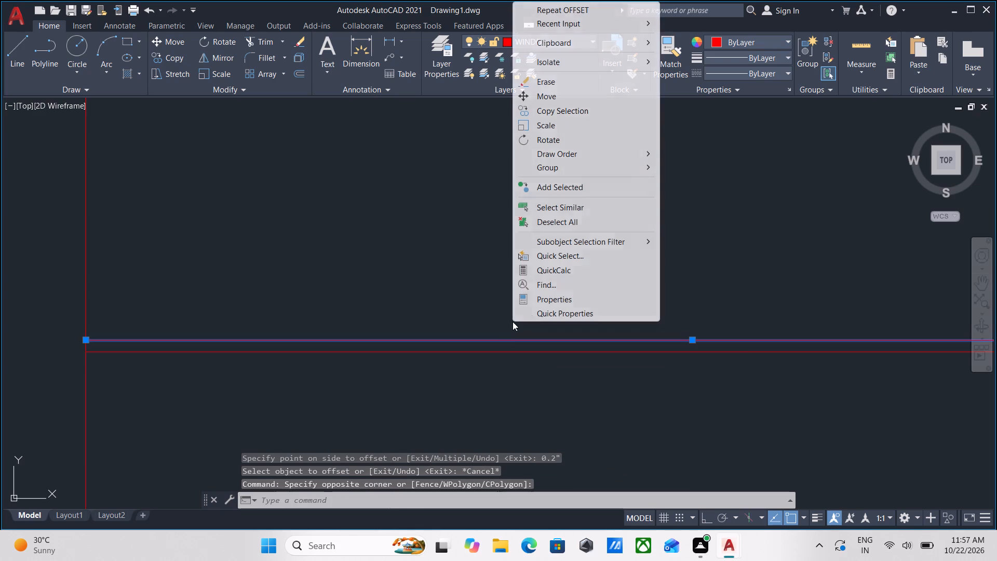
{"action": "left_click", "coordinate": [586, 85]}
Offset the window symbol's horizontal centre line 0.6" upward.
{"action": "left_click_drag", "start_coordinate": [591, 447], "coordinate": [586, 434]}
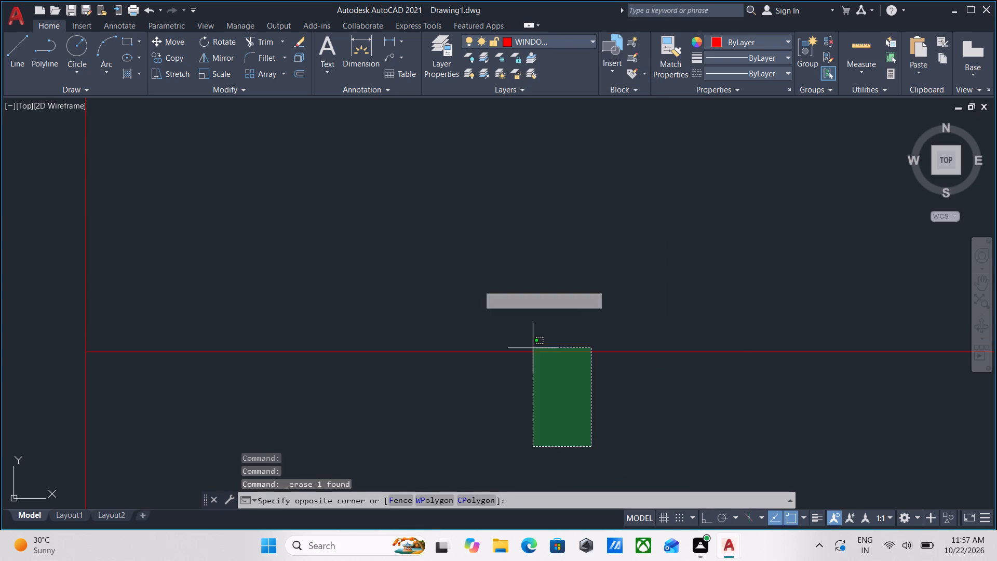
{"action": "left_click", "coordinate": [390, 213]}
{"action": "key", "text": "o"}
{"action": "key", "text": "Return"}
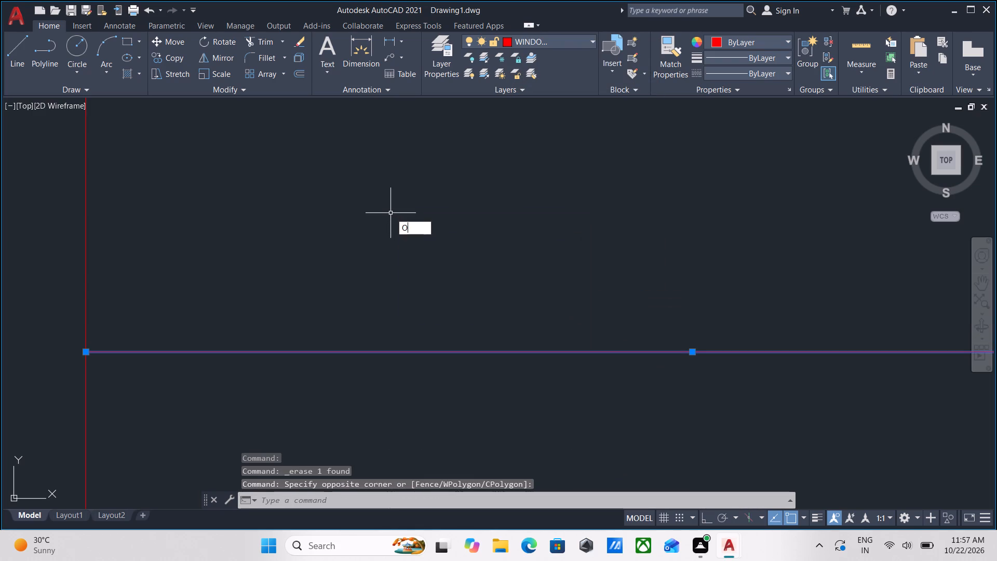
{"action": "left_click", "coordinate": [452, 352]}
{"action": "left_click", "coordinate": [440, 283]}
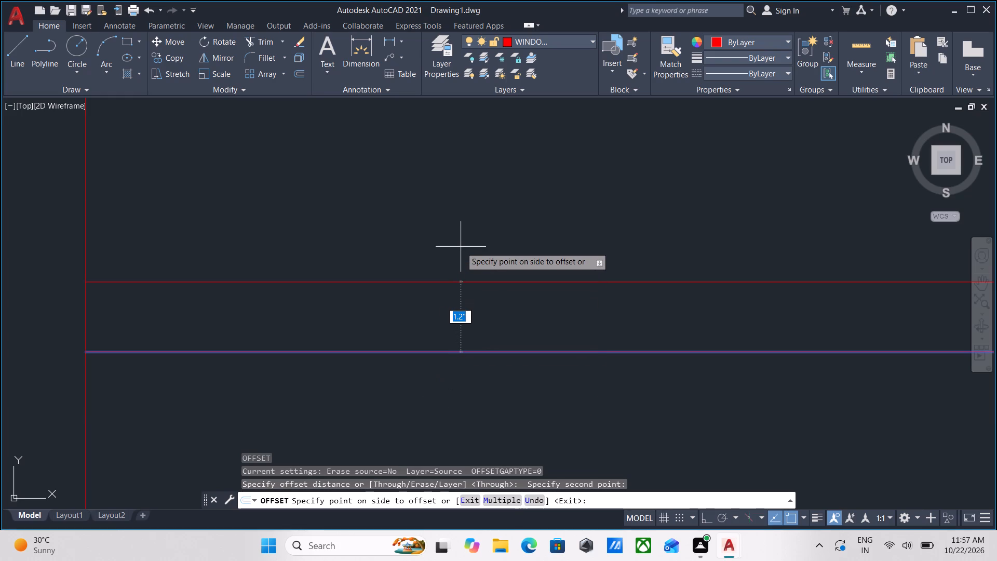
{"action": "type", "text": "0."}
{"action": "key", "text": "6"}
{"action": "key", "text": "shift+quotedbl"}
{"action": "key", "text": "Return"}
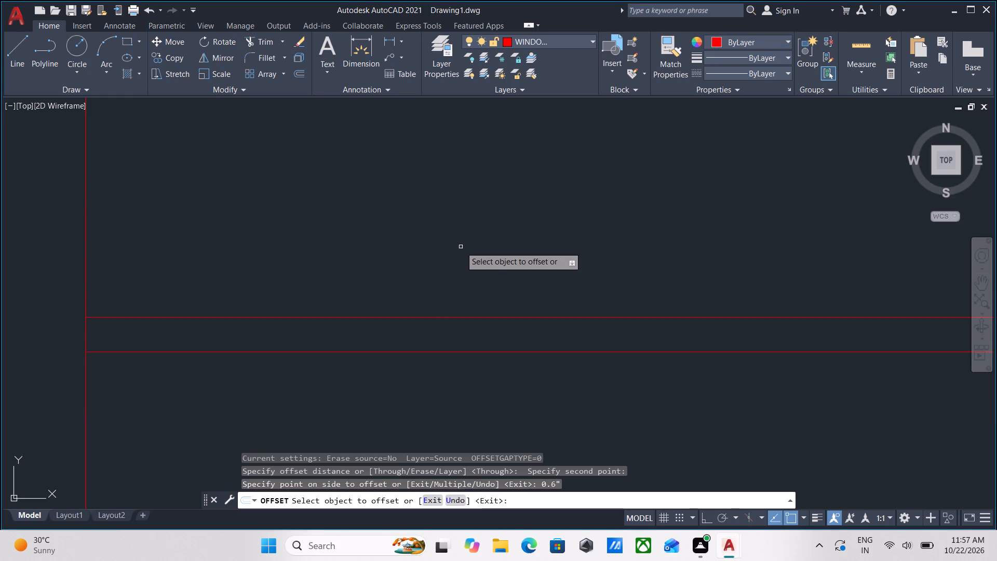
Offset the same horizontal centre line 0.6" downward and end the Offset command.
{"action": "scroll", "coordinate": [481, 365], "scroll_direction": "down", "scroll_amount": 2}
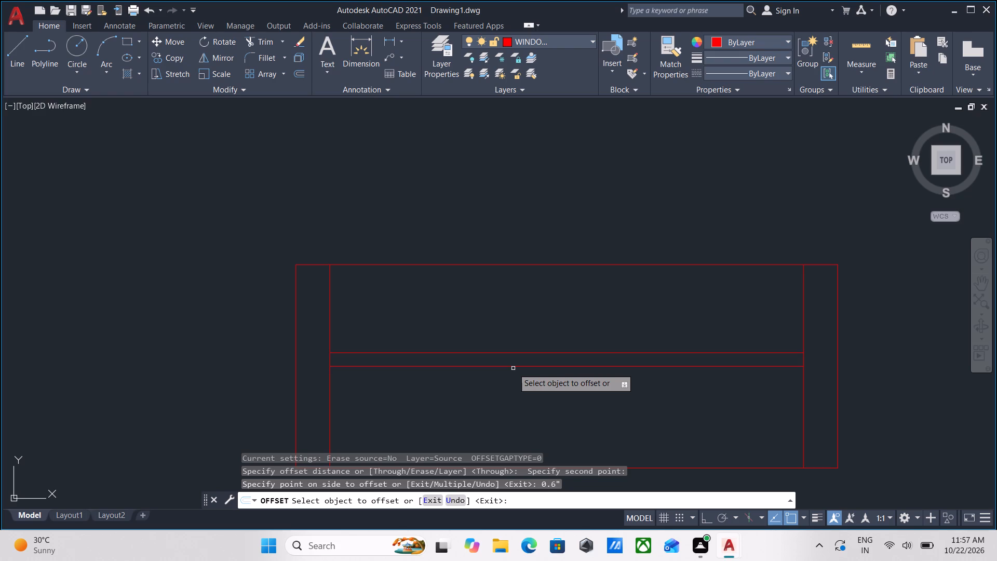
{"action": "left_click", "coordinate": [513, 366]}
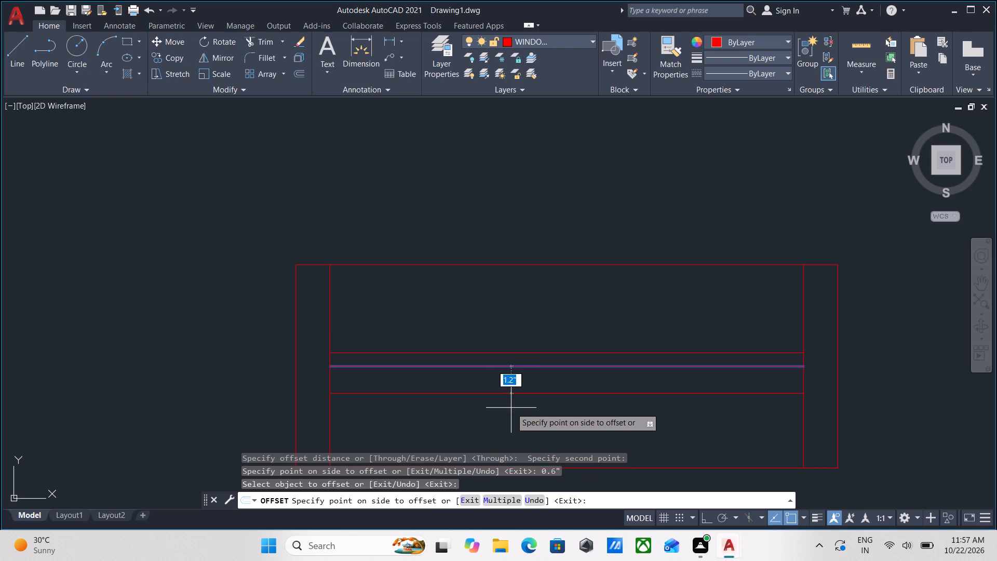
{"action": "type", "text": "0.6"}
{"action": "key", "text": "shift+quotedbl"}
{"action": "key", "text": "Return"}
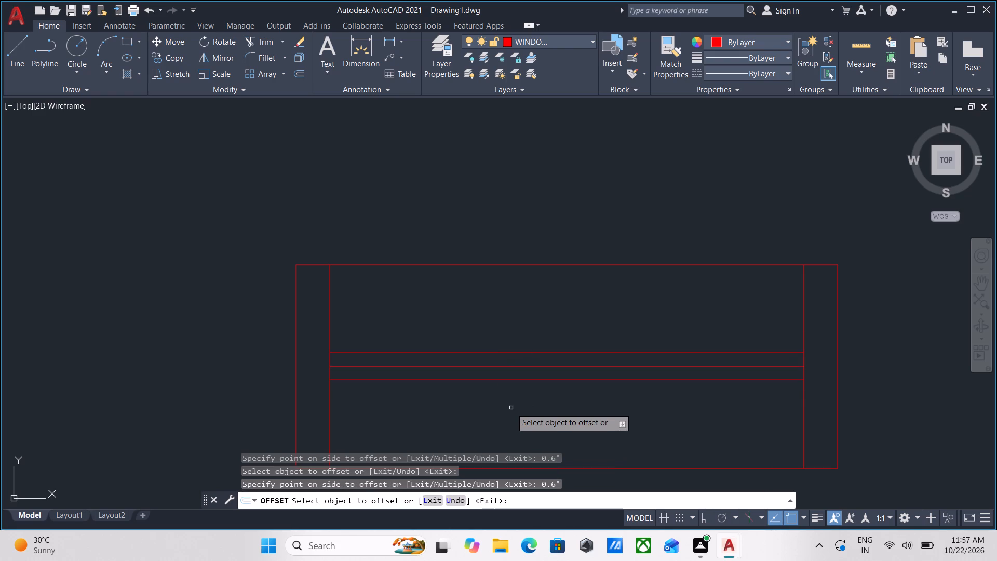
{"action": "key", "text": "Escape"}
Trim the right inner vertical line between the two offset lines and remove the horizontal centre line with Trim.
{"action": "scroll", "coordinate": [620, 387], "scroll_direction": "up", "scroll_amount": 1}
{"action": "type", "text": "TR"}
{"action": "key", "text": "Return"}
{"action": "scroll", "coordinate": [620, 387], "scroll_direction": "down", "scroll_amount": 2}
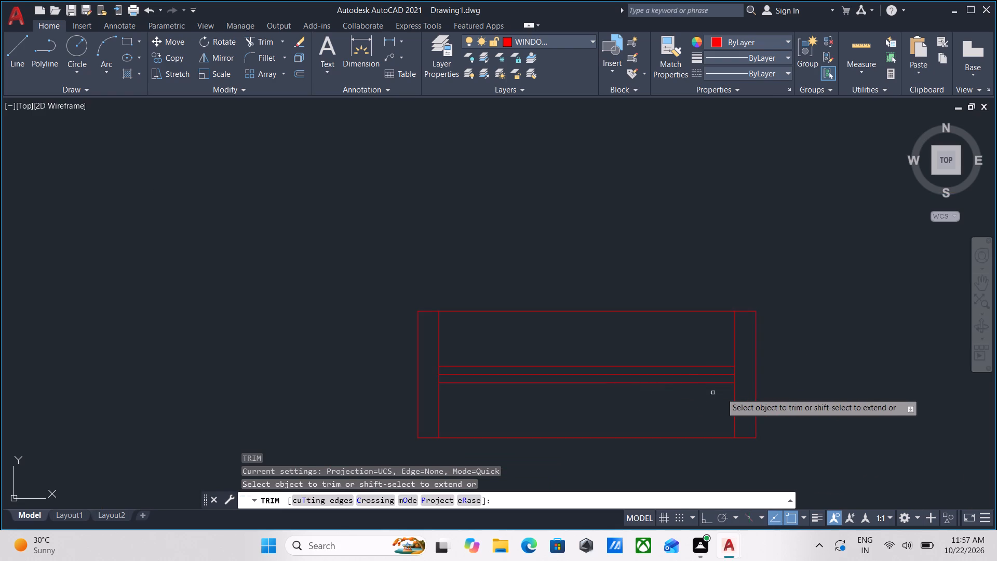
{"action": "scroll", "coordinate": [753, 390], "scroll_direction": "up", "scroll_amount": 2}
{"action": "left_click", "coordinate": [713, 354]}
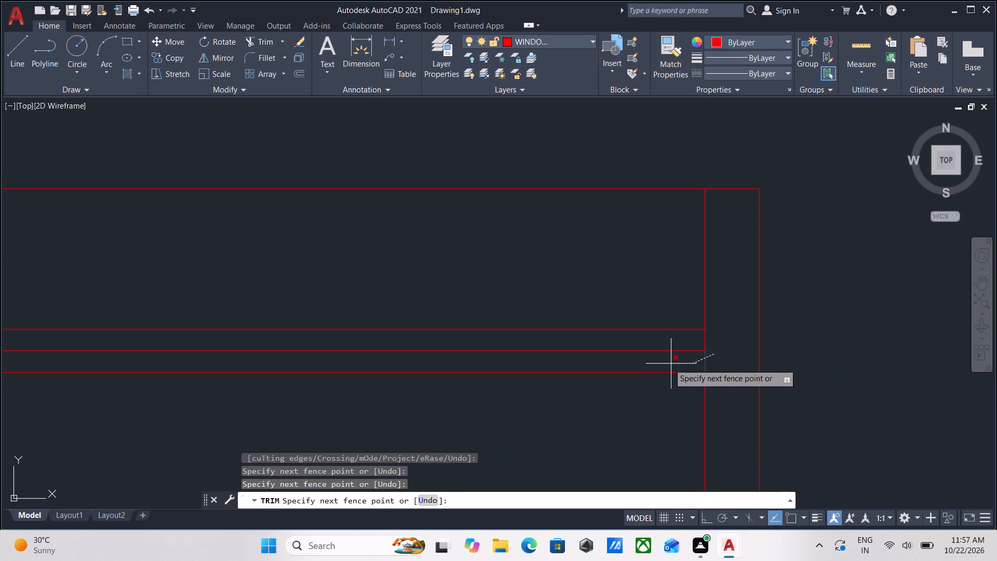
{"action": "left_click", "coordinate": [666, 364]}
{"action": "left_click", "coordinate": [726, 344]}
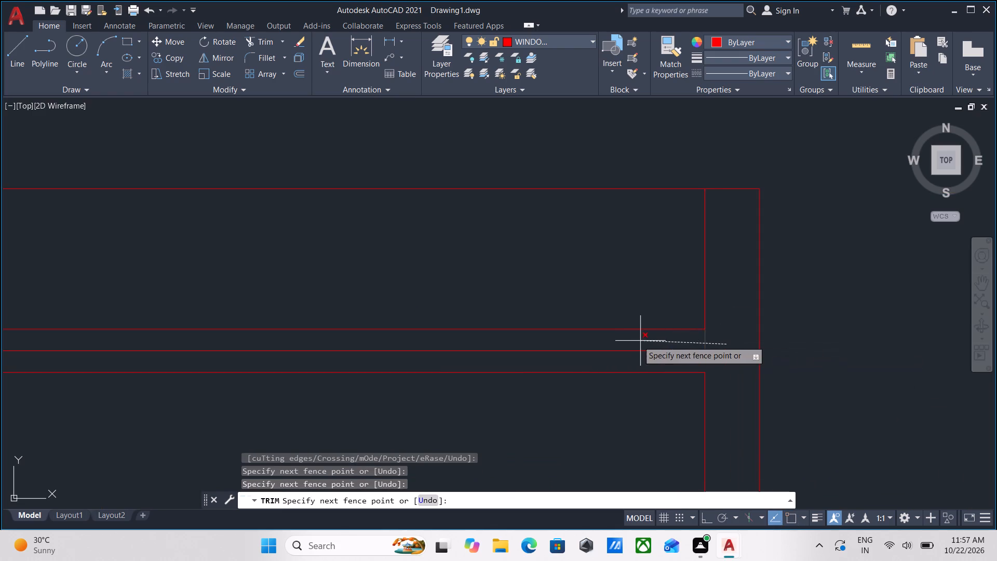
{"action": "left_click", "coordinate": [638, 341]}
{"action": "left_click", "coordinate": [661, 356]}
{"action": "left_click", "coordinate": [625, 339]}
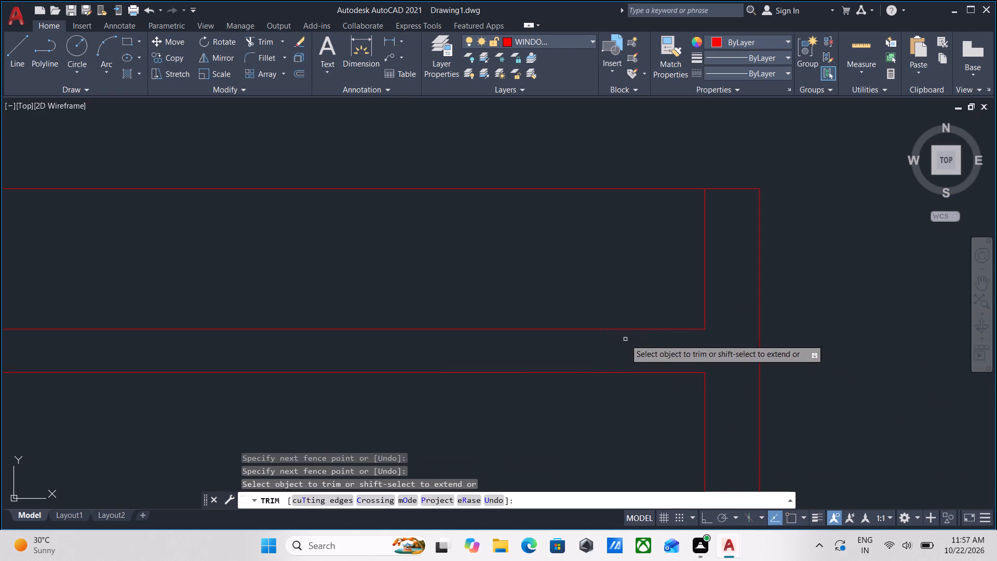
Trim the left inner vertical line between the two horizontal glazing lines and end the Trim command.
{"action": "scroll", "coordinate": [625, 339], "scroll_direction": "down", "scroll_amount": 2}
{"action": "middle_click_drag", "start_coordinate": [625, 339], "coordinate": [722, 343]}
{"action": "scroll", "coordinate": [435, 358], "scroll_direction": "up", "scroll_amount": 3}
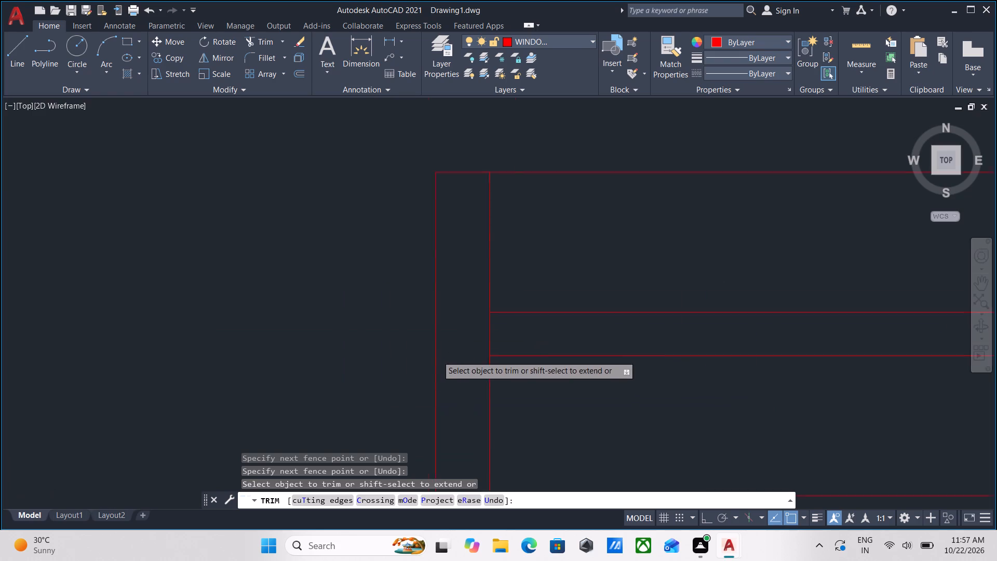
{"action": "left_click", "coordinate": [535, 323]}
{"action": "left_click", "coordinate": [479, 343]}
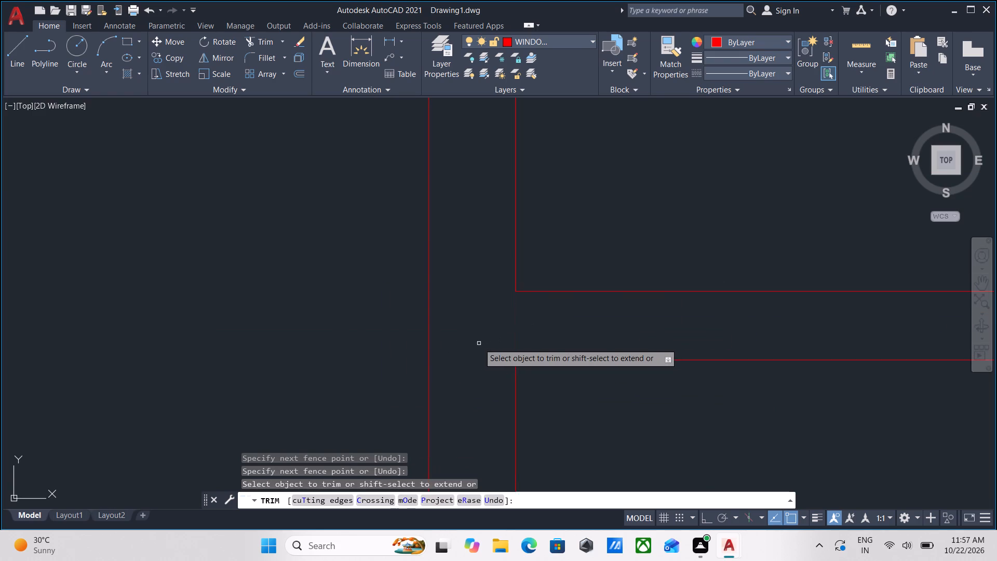
{"action": "scroll", "coordinate": [479, 343], "scroll_direction": "down", "scroll_amount": 3}
{"action": "key", "text": "Escape"}
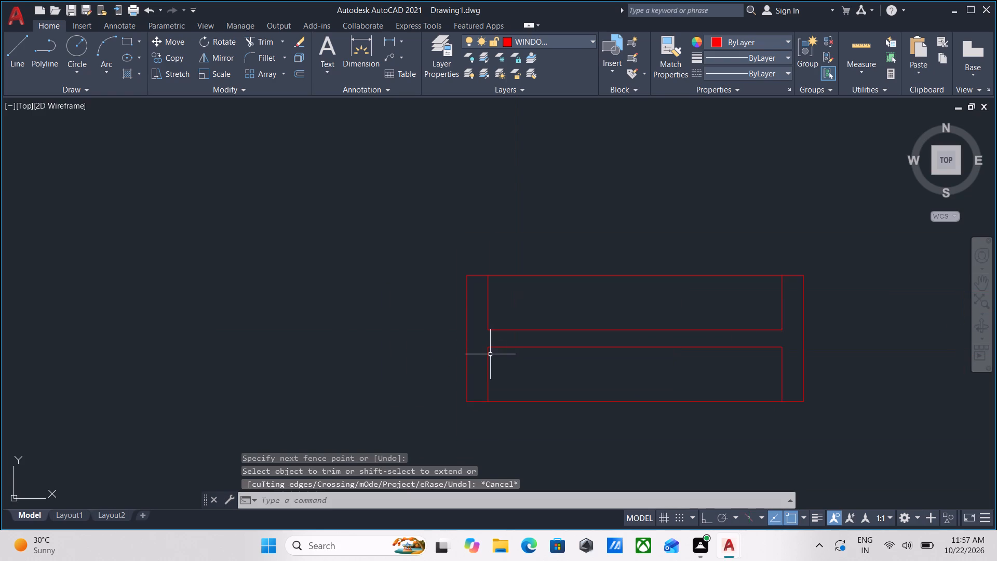
Group all the lines of the small window symbol into one unnamed group.
{"action": "left_click_drag", "start_coordinate": [886, 476], "coordinate": [870, 461]}
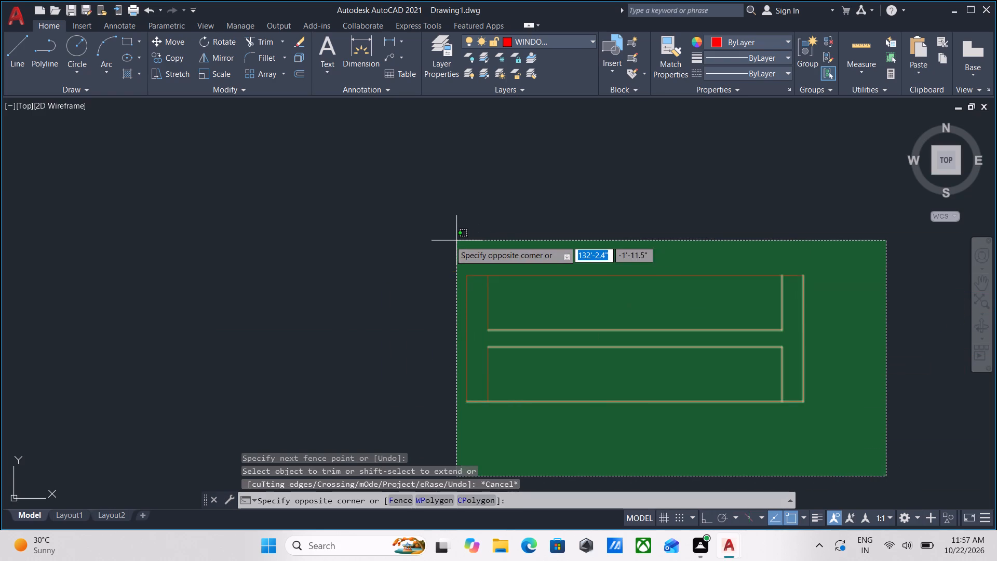
{"action": "left_click", "coordinate": [432, 237]}
{"action": "key", "text": "g"}
{"action": "key", "text": "Return"}
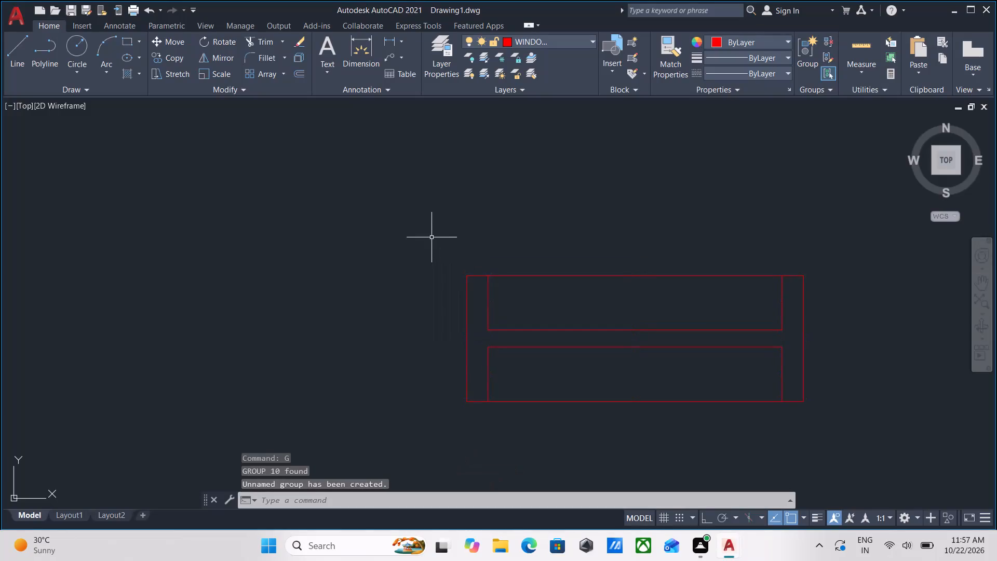
Rotate the grouped small window to 270° about its lower-left corner with Ortho on, so it stands vertically.
{"action": "scroll", "coordinate": [716, 463], "scroll_direction": "down", "scroll_amount": 1}
{"action": "left_click", "coordinate": [720, 462]}
{"action": "left_click", "coordinate": [673, 397]}
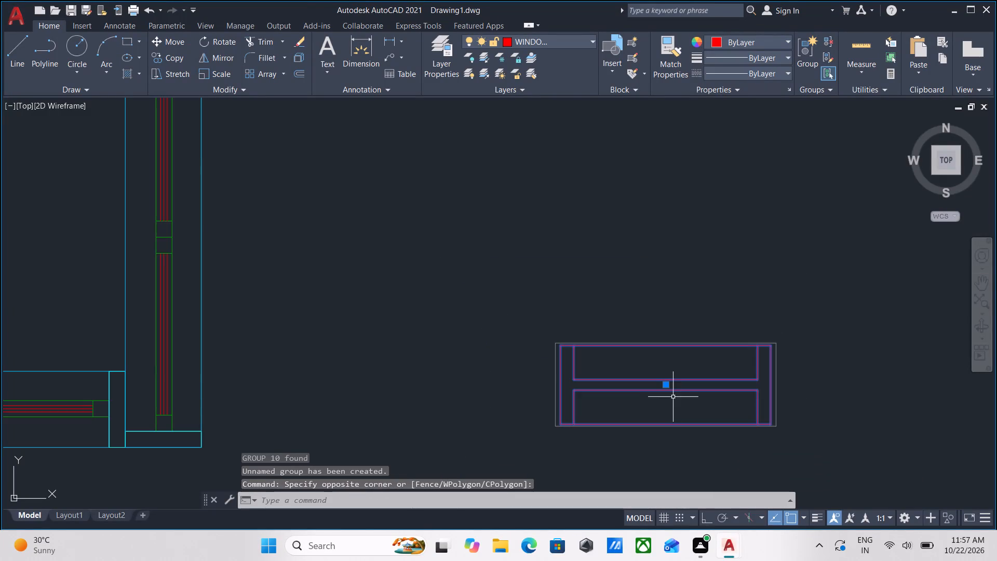
{"action": "scroll", "coordinate": [675, 397], "scroll_direction": "down", "scroll_amount": 1}
{"action": "middle_click_drag", "start_coordinate": [675, 397], "coordinate": [713, 379]}
{"action": "scroll", "coordinate": [713, 379], "scroll_direction": "down", "scroll_amount": 3}
{"action": "middle_click_drag", "start_coordinate": [709, 408], "coordinate": [718, 402]}
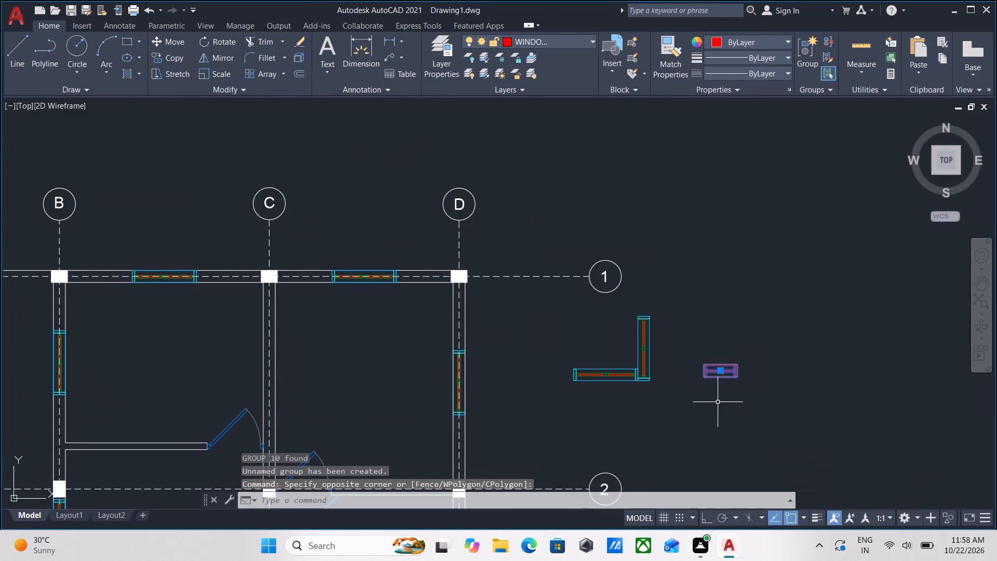
{"action": "type", "text": "RO"}
{"action": "key", "text": "Return"}
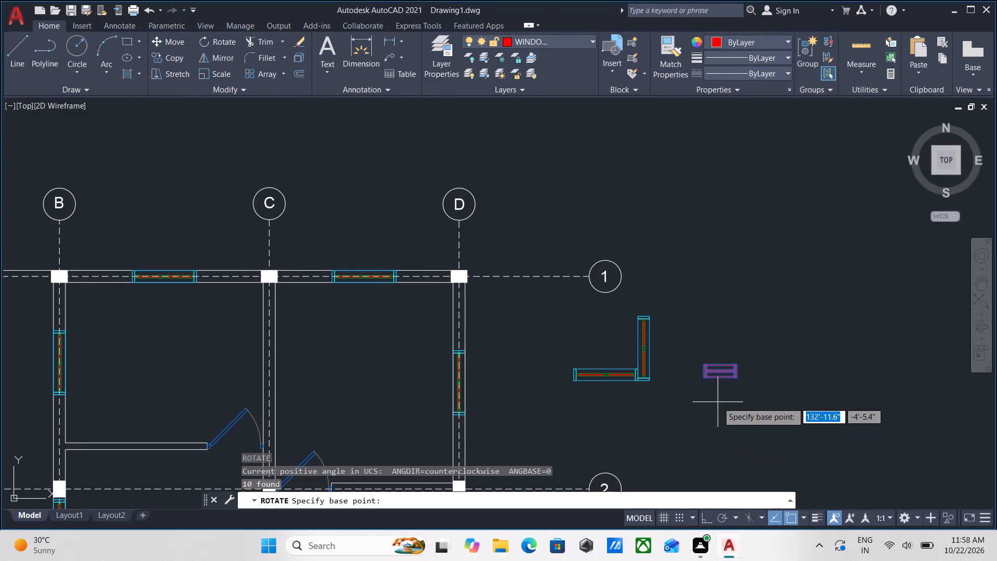
{"action": "scroll", "coordinate": [721, 384], "scroll_direction": "up", "scroll_amount": 4}
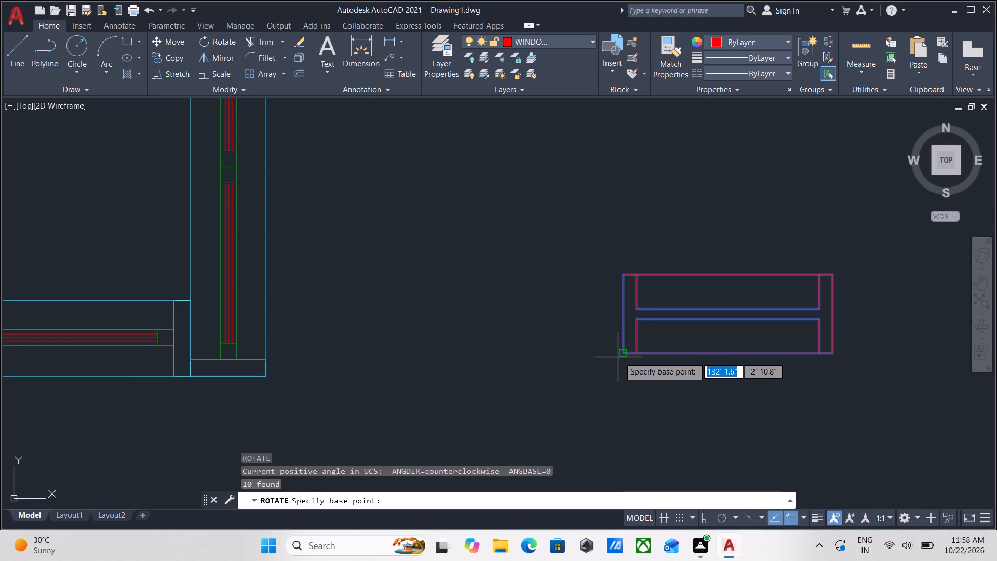
{"action": "left_click", "coordinate": [620, 355]}
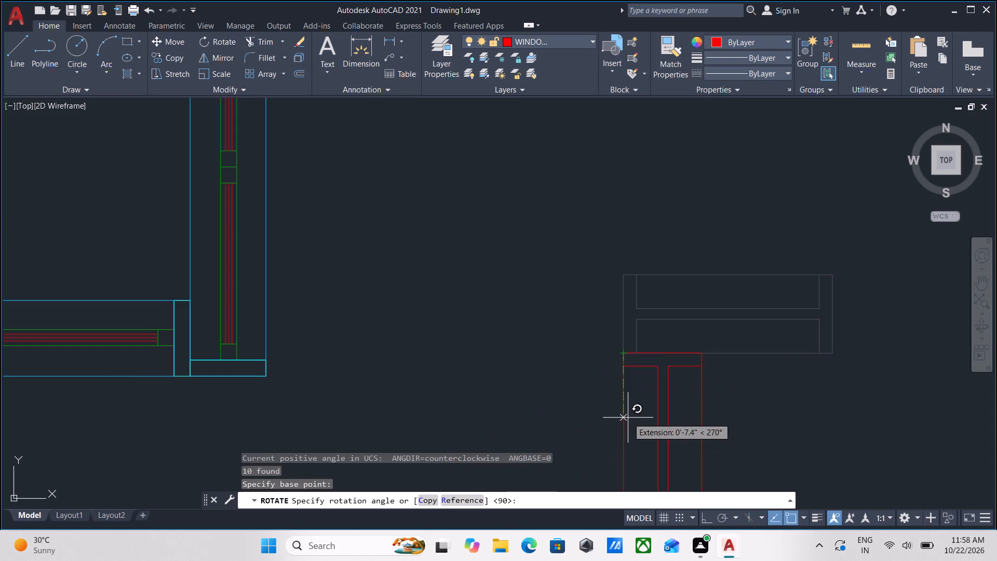
{"action": "key", "text": "F8"}
{"action": "middle_click_drag", "start_coordinate": [611, 483], "coordinate": [612, 283]}
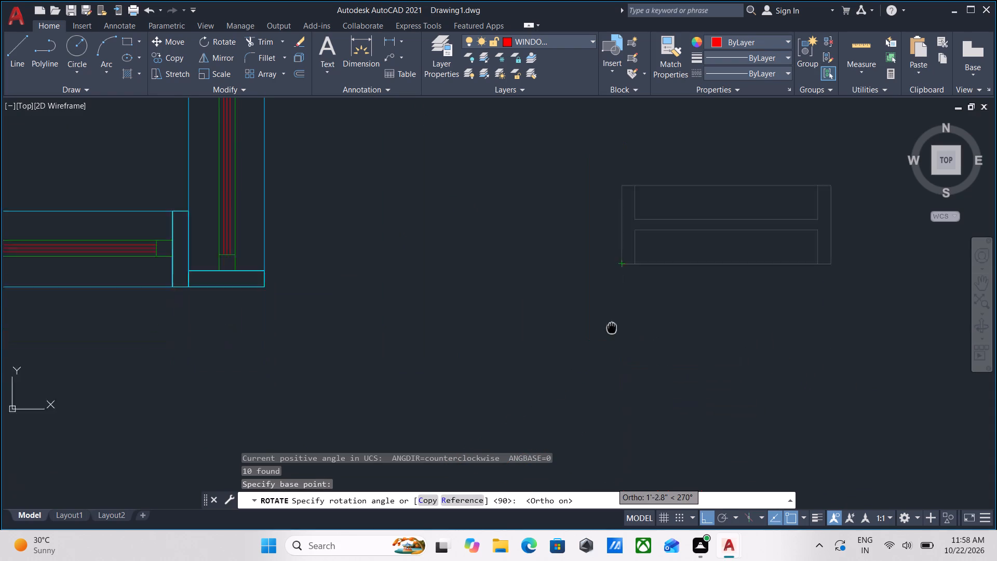
{"action": "left_click", "coordinate": [610, 388]}
Copy the vertical small window by its left side's midpoint into the grid D wall, beside the small room just below grid line 2.
{"action": "left_click_drag", "start_coordinate": [726, 420], "coordinate": [706, 394]}
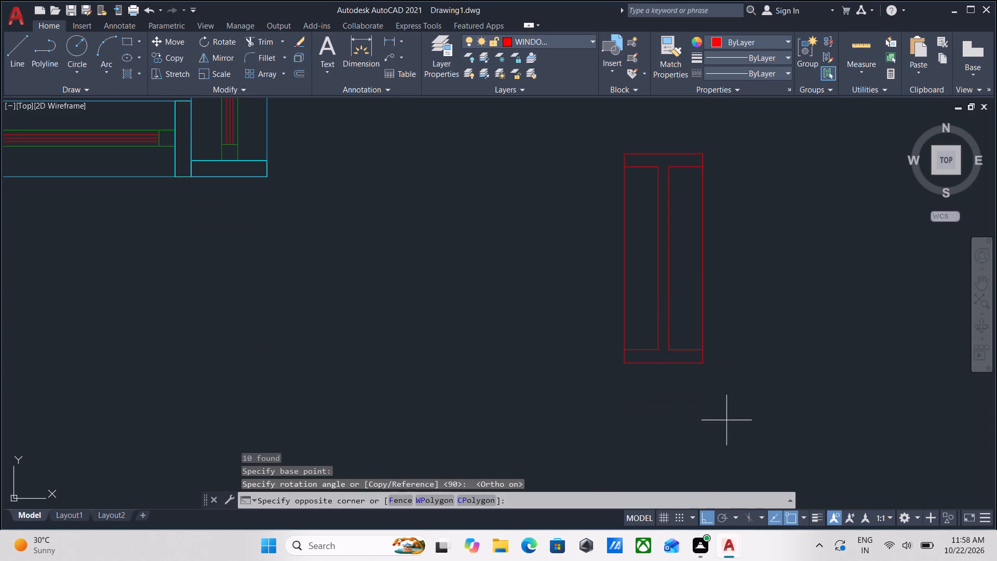
{"action": "left_click", "coordinate": [619, 285]}
{"action": "middle_click_drag", "start_coordinate": [625, 293], "coordinate": [653, 336]}
{"action": "type", "text": "CO"}
{"action": "key", "text": "Return"}
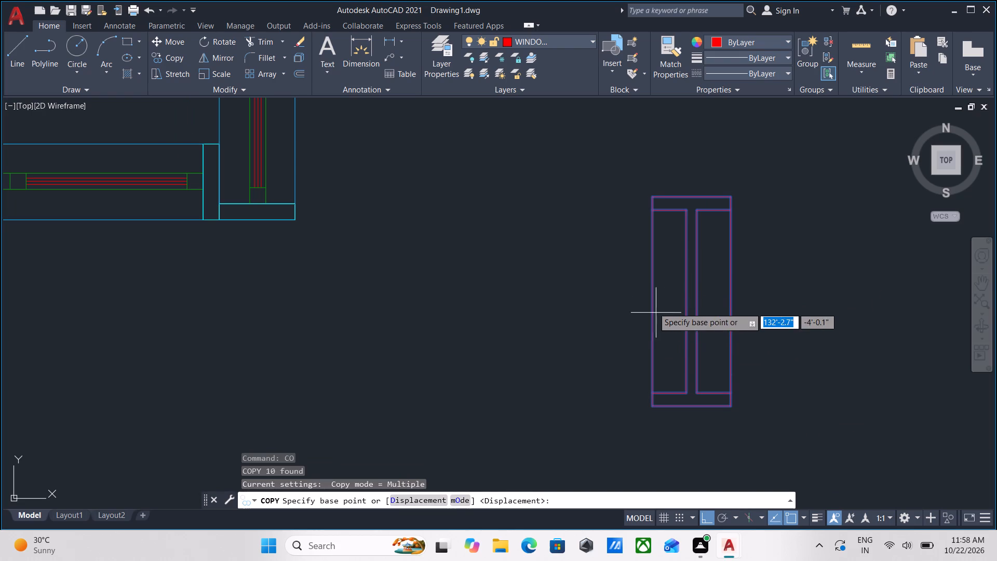
{"action": "left_click", "coordinate": [655, 304]}
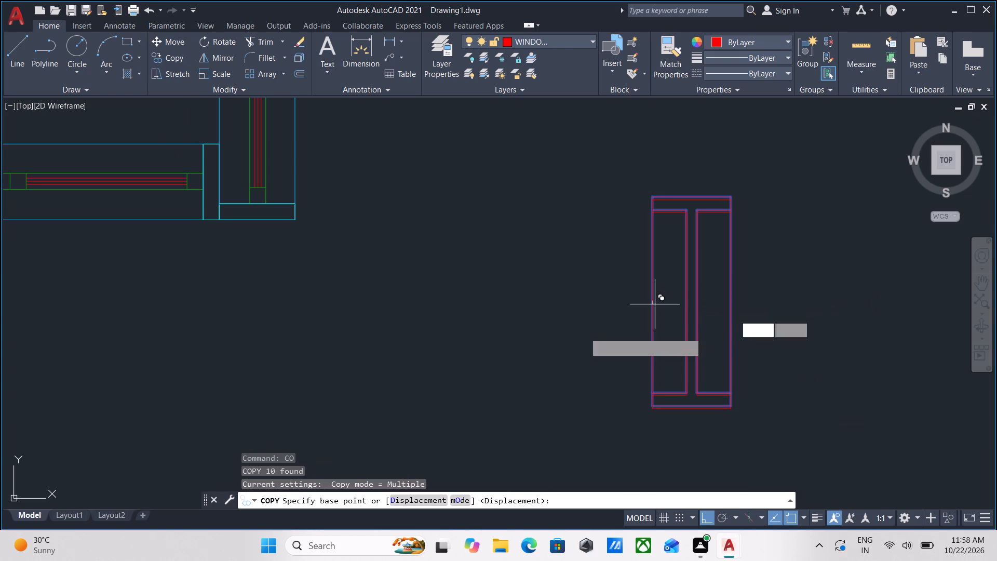
{"action": "key", "text": "F8"}
{"action": "scroll", "coordinate": [544, 346], "scroll_direction": "down", "scroll_amount": 2}
{"action": "middle_click_drag", "start_coordinate": [535, 353], "coordinate": [666, 282]}
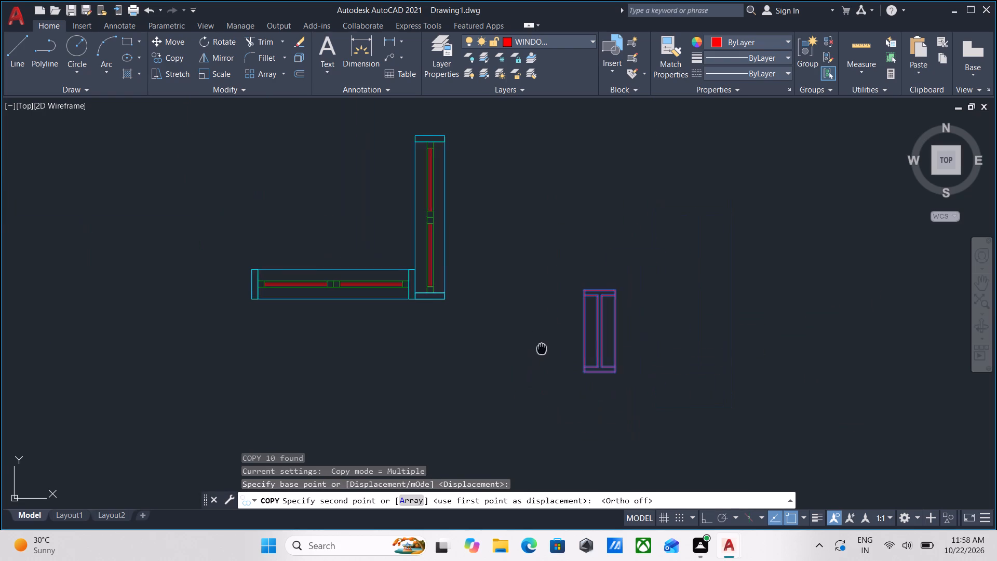
{"action": "middle_click_drag", "start_coordinate": [666, 282], "coordinate": [694, 264]}
{"action": "scroll", "coordinate": [694, 263], "scroll_direction": "down", "scroll_amount": 1}
{"action": "scroll", "coordinate": [598, 328], "scroll_direction": "down", "scroll_amount": 2}
{"action": "middle_click_drag", "start_coordinate": [538, 353], "coordinate": [634, 257]}
{"action": "scroll", "coordinate": [595, 272], "scroll_direction": "up", "scroll_amount": 2}
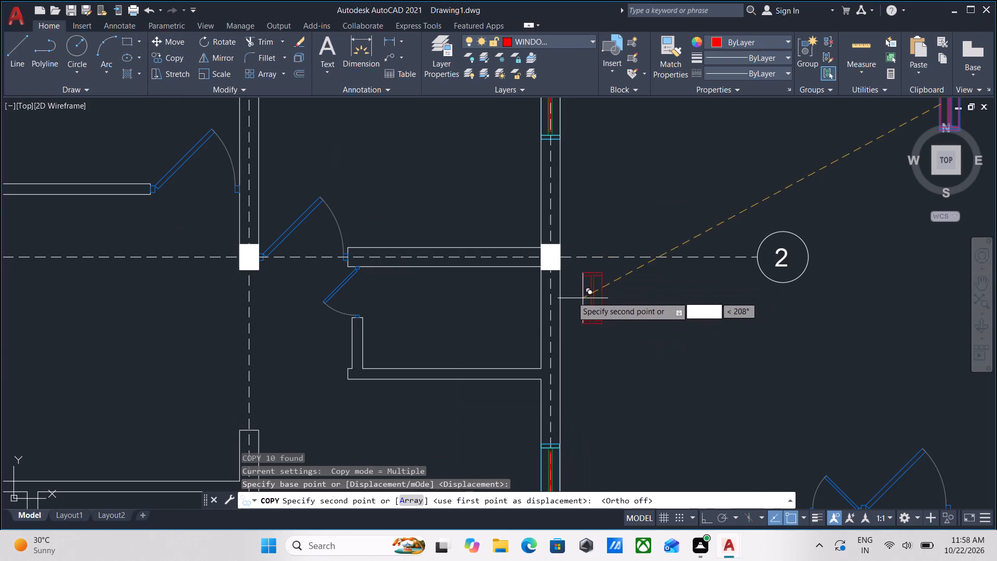
{"action": "left_click", "coordinate": [542, 316]}
Place another copy of the vertical small window in the grid B wall just above grid line 3 and end the Copy command.
{"action": "scroll", "coordinate": [625, 333], "scroll_direction": "down", "scroll_amount": 1}
{"action": "middle_click_drag", "start_coordinate": [625, 340], "coordinate": [639, 269]}
{"action": "scroll", "coordinate": [639, 269], "scroll_direction": "down", "scroll_amount": 1}
{"action": "scroll", "coordinate": [636, 351], "scroll_direction": "down", "scroll_amount": 1}
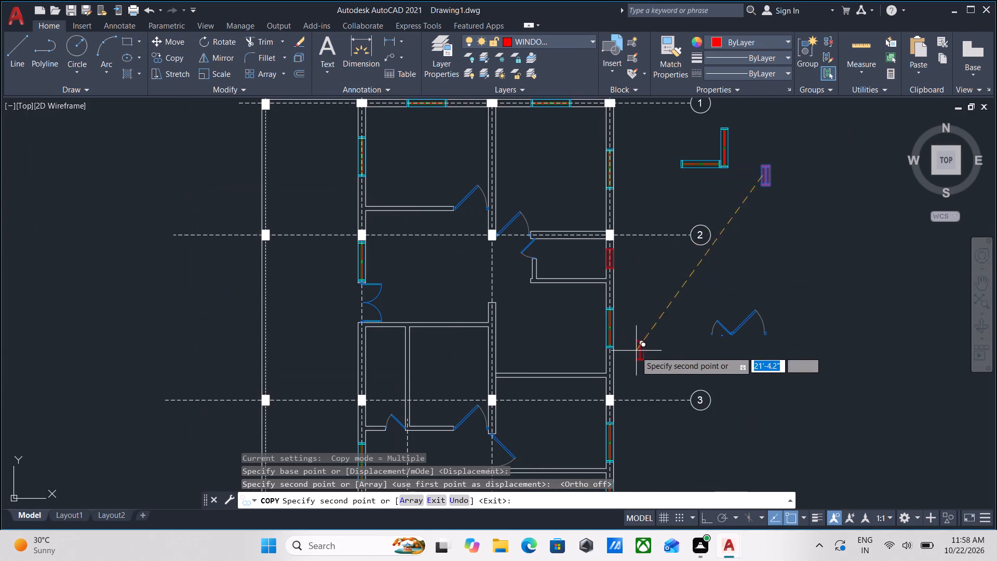
{"action": "middle_click_drag", "start_coordinate": [636, 351], "coordinate": [618, 261]}
{"action": "middle_click_drag", "start_coordinate": [619, 318], "coordinate": [619, 346]}
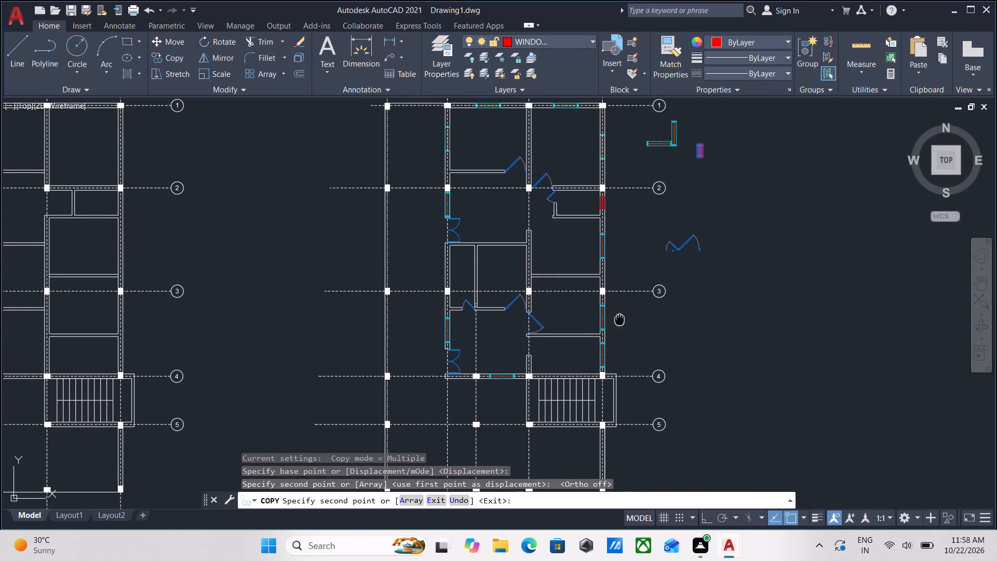
{"action": "middle_click_drag", "start_coordinate": [619, 346], "coordinate": [613, 368]}
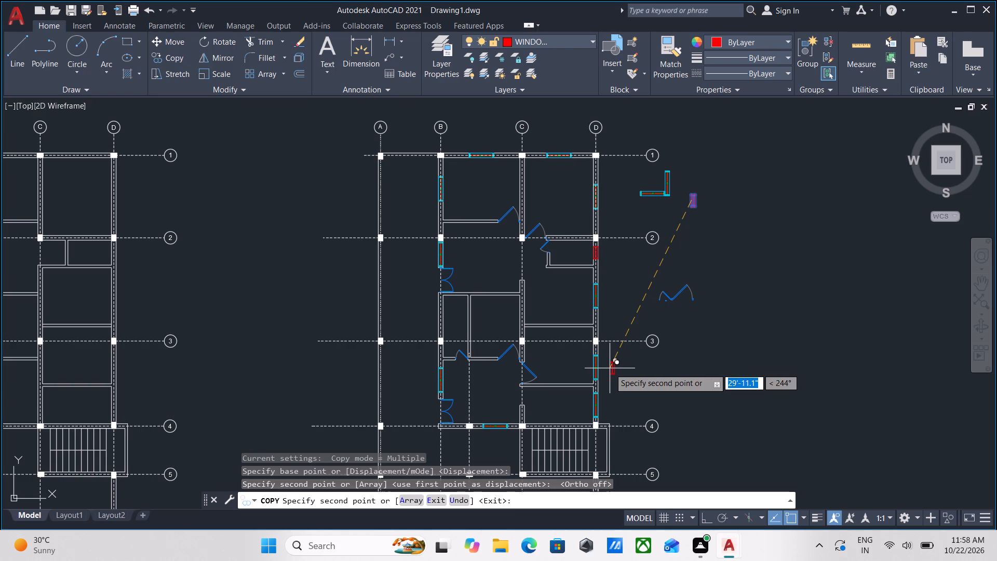
{"action": "scroll", "coordinate": [414, 322], "scroll_direction": "up", "scroll_amount": 3}
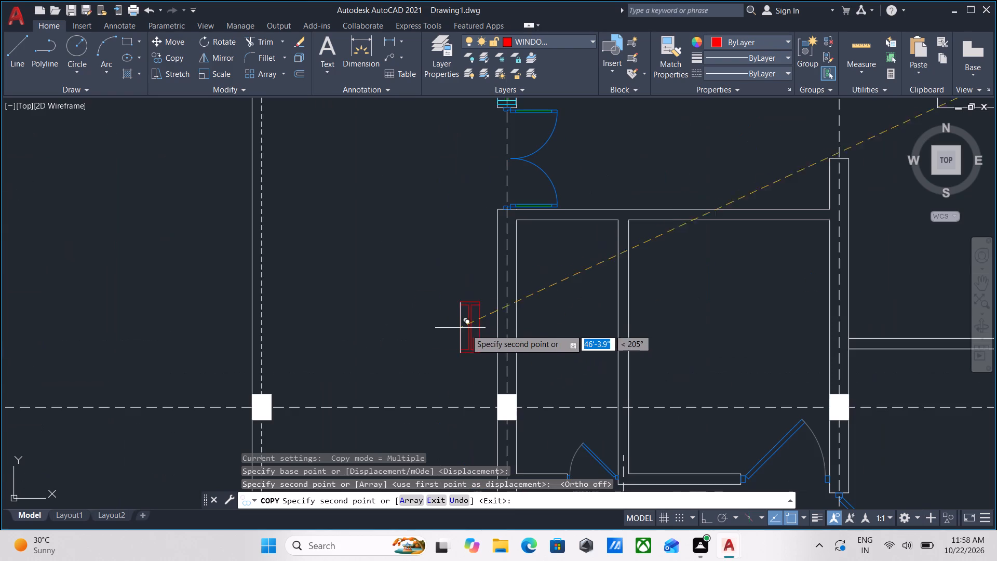
{"action": "left_click", "coordinate": [497, 329]}
{"action": "scroll", "coordinate": [538, 302], "scroll_direction": "down", "scroll_amount": 2}
{"action": "middle_click_drag", "start_coordinate": [537, 303], "coordinate": [520, 369]}
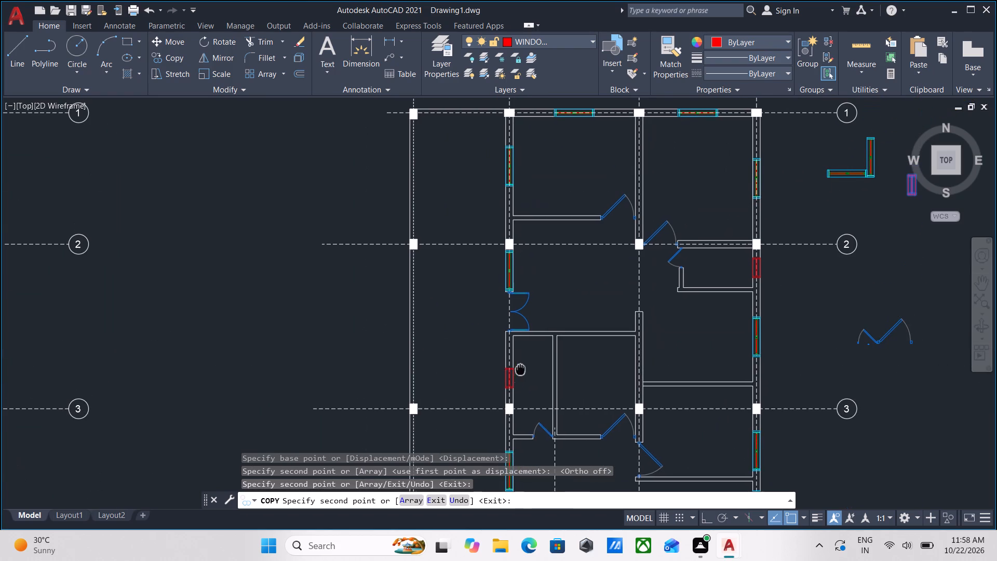
{"action": "middle_click_drag", "start_coordinate": [590, 313], "coordinate": [581, 398]}
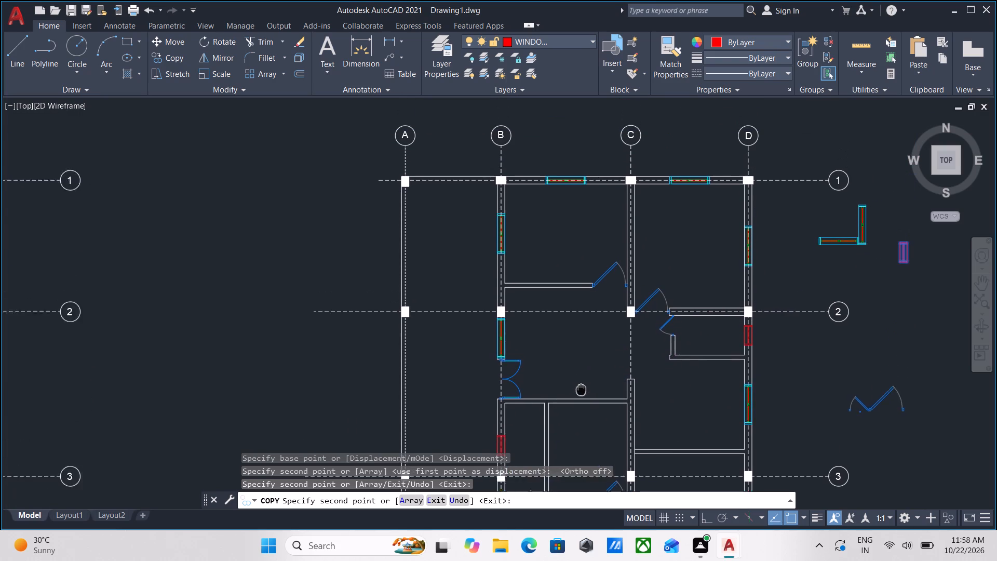
{"action": "middle_click_drag", "start_coordinate": [581, 398], "coordinate": [600, 276]}
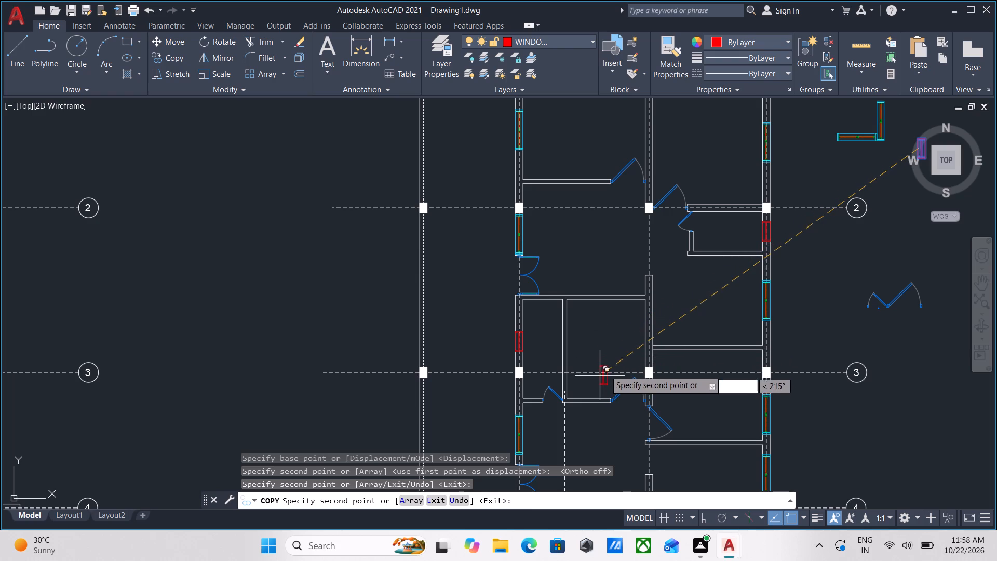
{"action": "scroll", "coordinate": [724, 375], "scroll_direction": "up", "scroll_amount": 2}
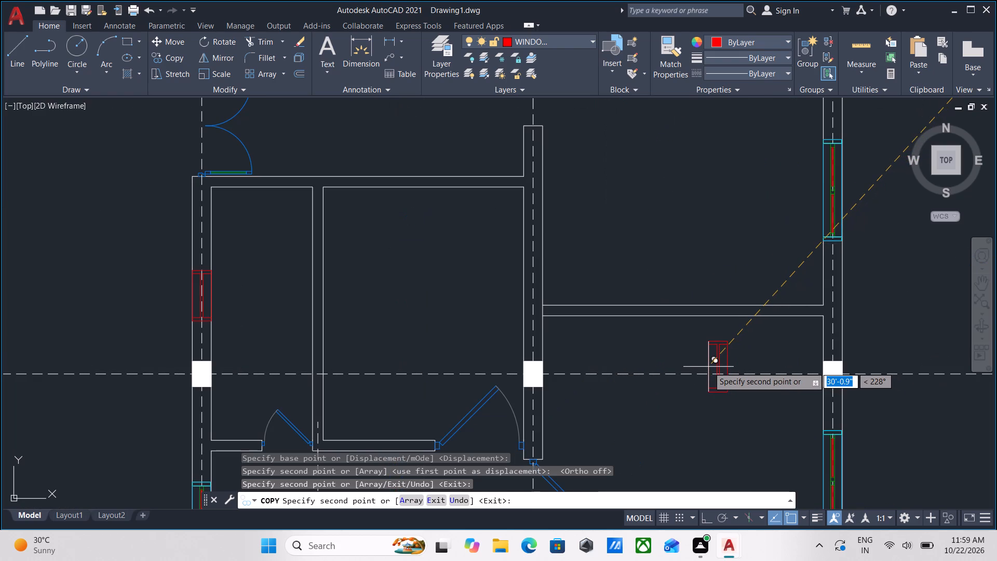
{"action": "key", "text": "Escape"}
Trim the grid C wall line across the end of the horizontal partition just above grid line 3 to open the wall junction.
{"action": "type", "text": "TR"}
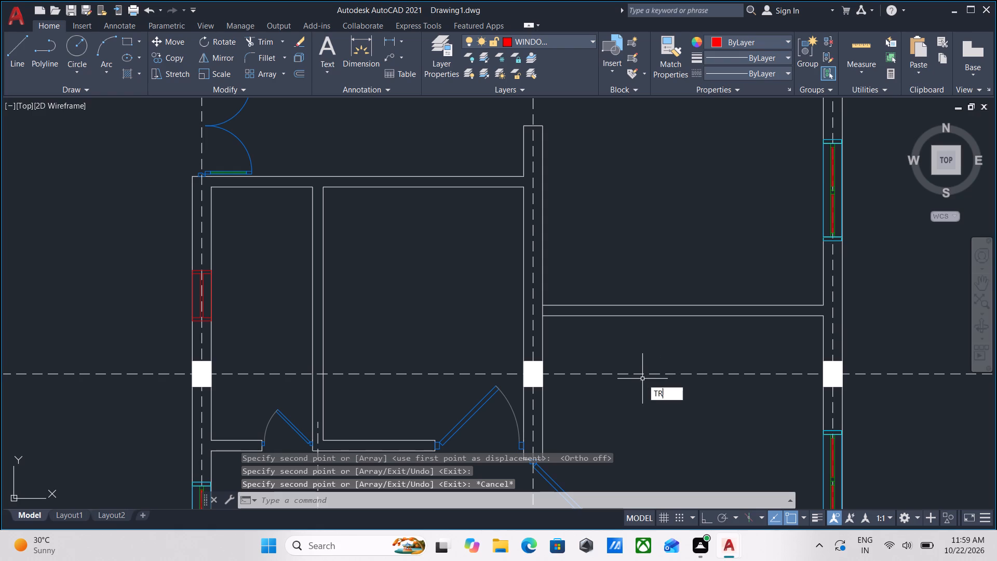
{"action": "key", "text": "Return"}
{"action": "scroll", "coordinate": [581, 320], "scroll_direction": "up", "scroll_amount": 2}
{"action": "scroll", "coordinate": [519, 286], "scroll_direction": "up", "scroll_amount": 2}
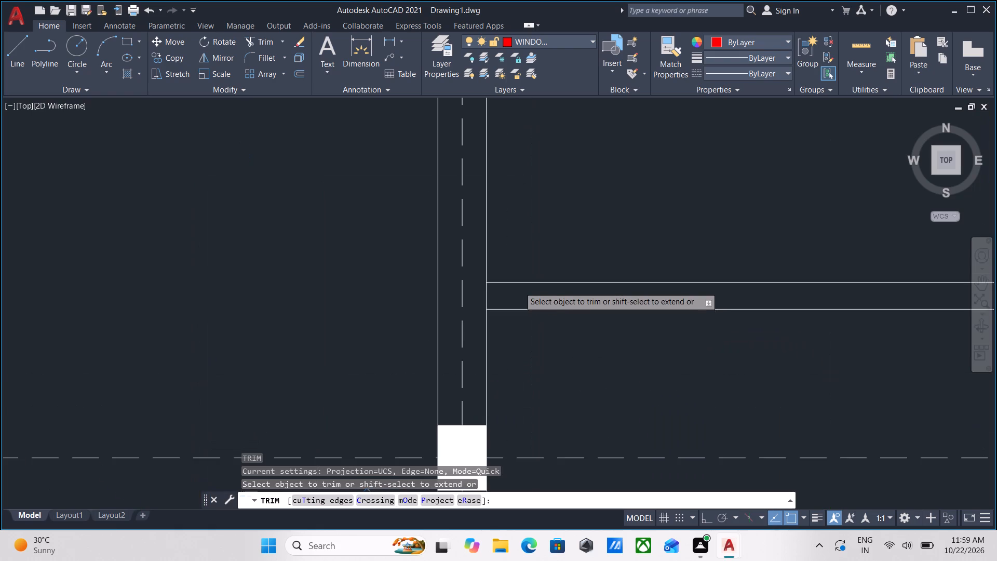
{"action": "left_click", "coordinate": [476, 311]}
{"action": "left_click", "coordinate": [411, 290]}
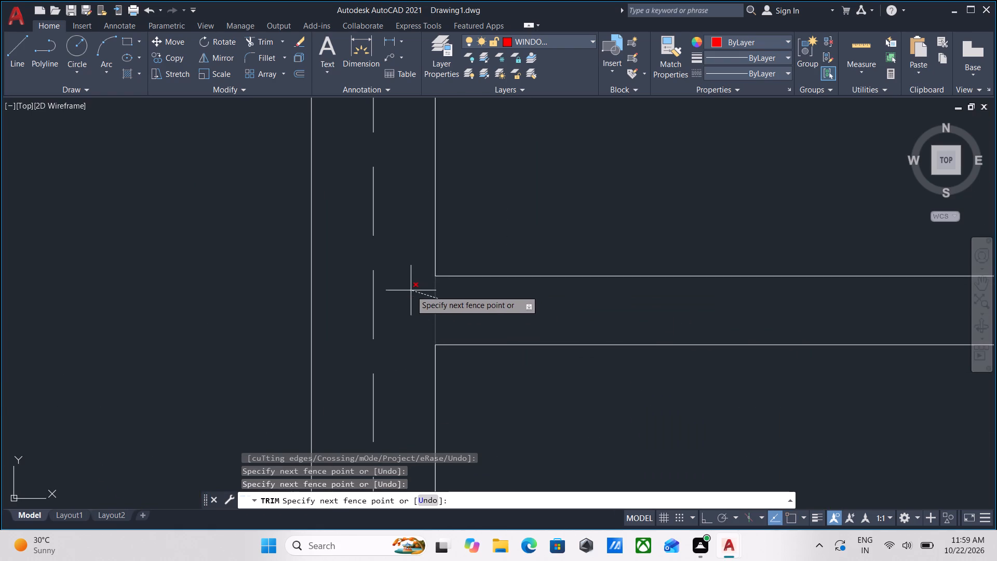
{"action": "key", "text": "Escape"}
Examine the whole second floor plan, checking window and door placement and wall junctions from grid line 1 down past grid line 5.
{"action": "scroll", "coordinate": [438, 282], "scroll_direction": "down", "scroll_amount": 5}
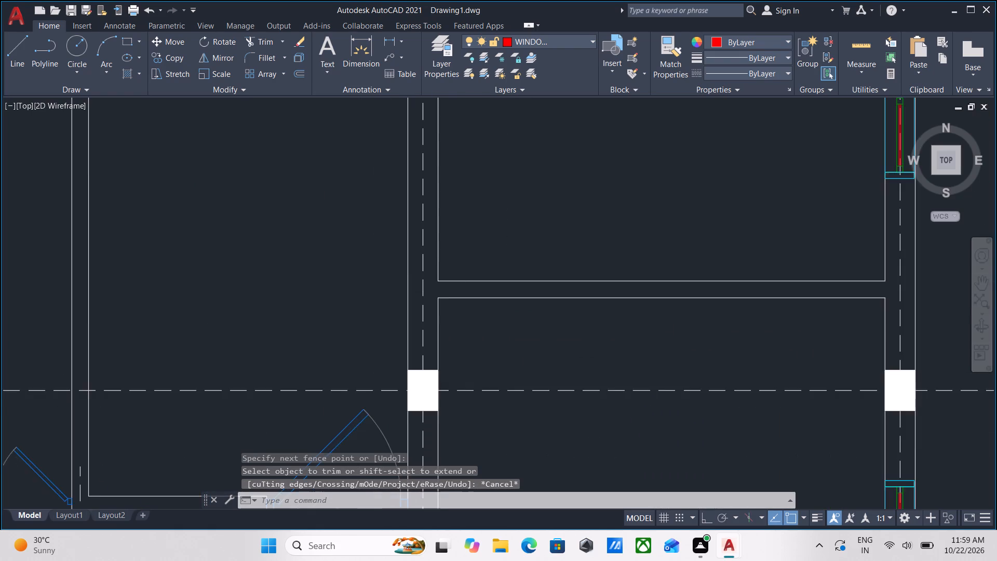
{"action": "middle_click_drag", "start_coordinate": [460, 296], "coordinate": [504, 304]}
{"action": "scroll", "coordinate": [414, 350], "scroll_direction": "up", "scroll_amount": 2}
{"action": "scroll", "coordinate": [387, 345], "scroll_direction": "down", "scroll_amount": 1}
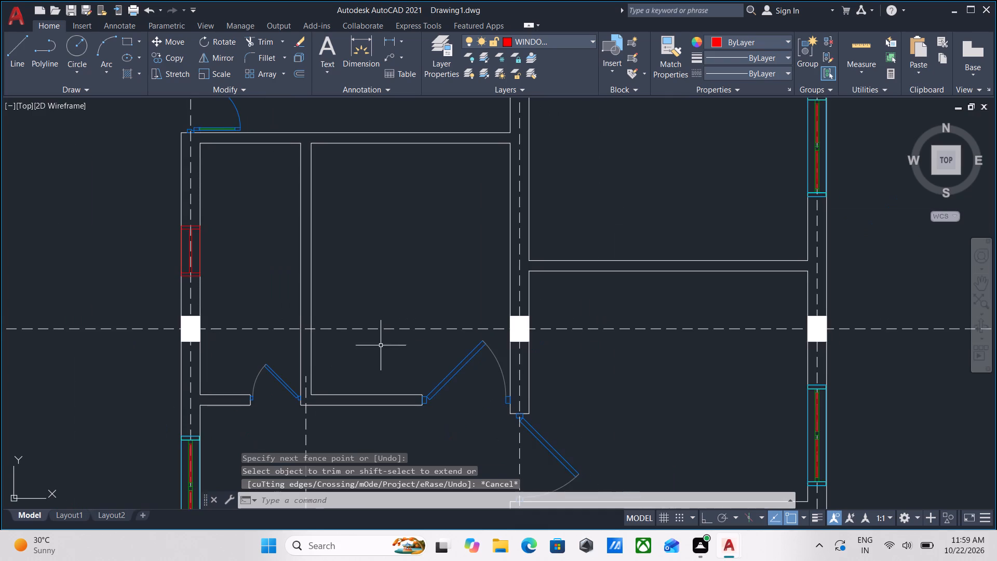
{"action": "middle_click_drag", "start_coordinate": [382, 347], "coordinate": [448, 367]}
{"action": "scroll", "coordinate": [246, 316], "scroll_direction": "up", "scroll_amount": 3}
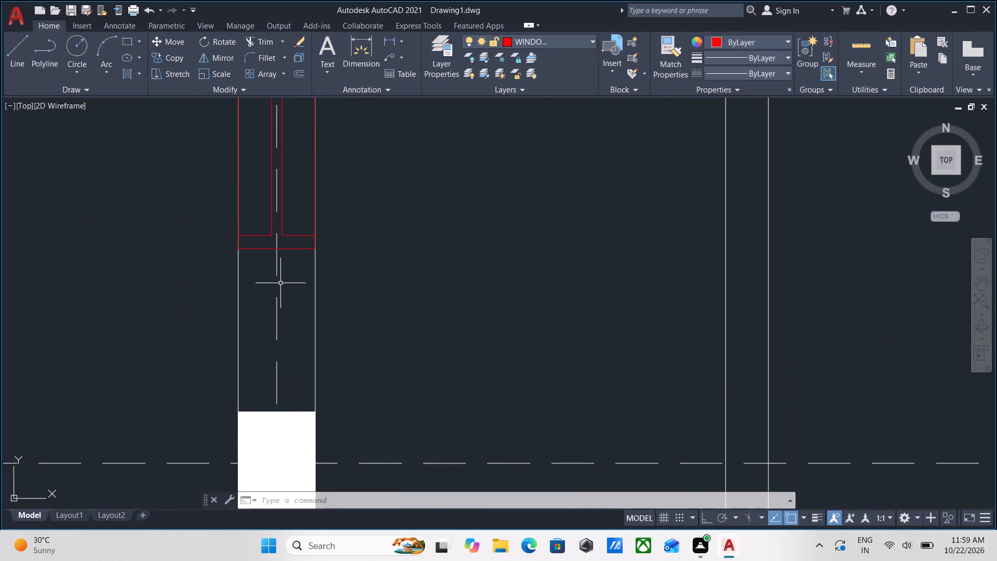
{"action": "scroll", "coordinate": [280, 283], "scroll_direction": "down", "scroll_amount": 3}
{"action": "scroll", "coordinate": [367, 277], "scroll_direction": "down", "scroll_amount": 1}
{"action": "middle_click_drag", "start_coordinate": [367, 277], "coordinate": [367, 315]}
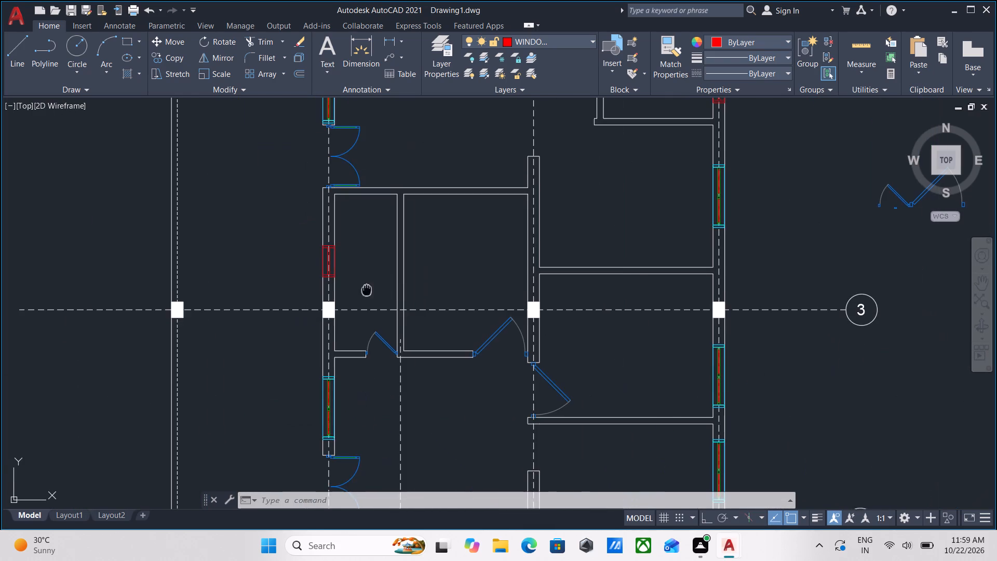
{"action": "middle_click_drag", "start_coordinate": [367, 315], "coordinate": [368, 322]}
{"action": "scroll", "coordinate": [368, 322], "scroll_direction": "down", "scroll_amount": 1}
{"action": "middle_click_drag", "start_coordinate": [368, 322], "coordinate": [363, 243]}
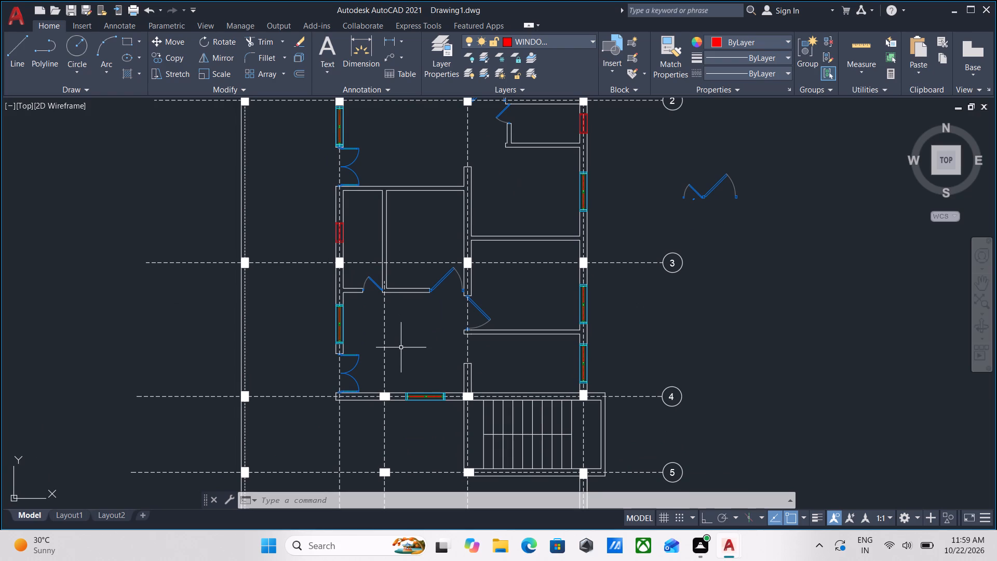
{"action": "scroll", "coordinate": [414, 397], "scroll_direction": "up", "scroll_amount": 2}
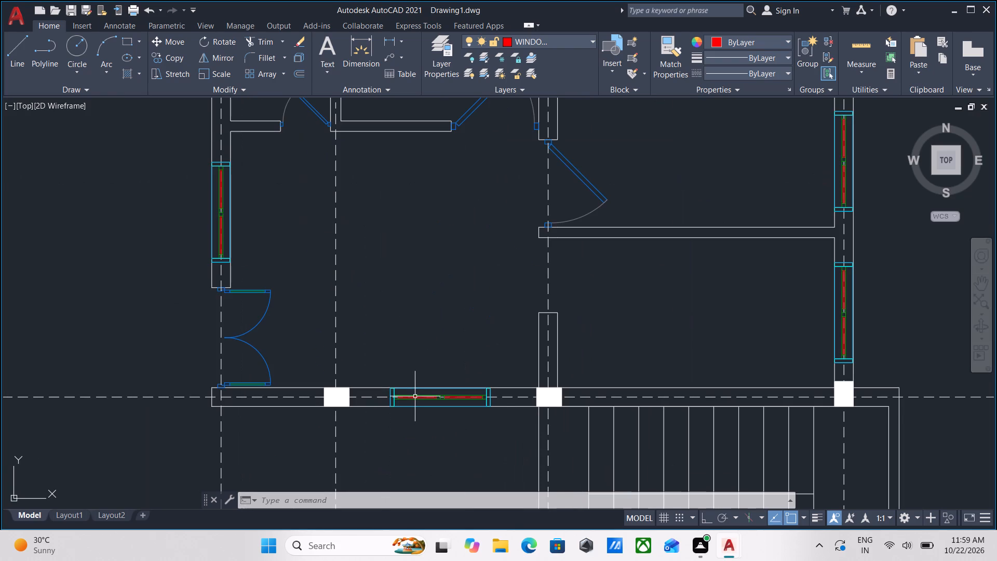
{"action": "middle_click_drag", "start_coordinate": [422, 349], "coordinate": [423, 449]}
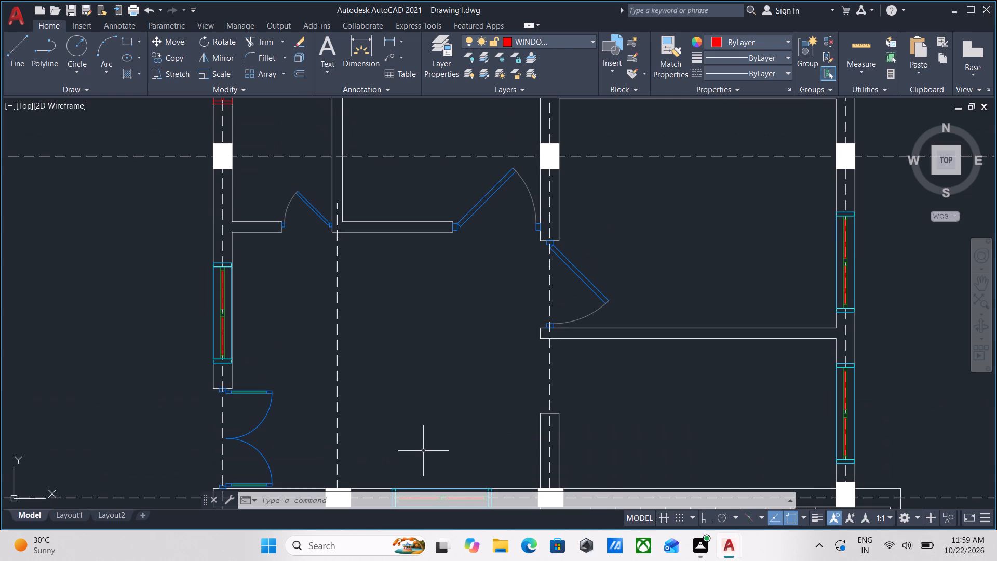
{"action": "scroll", "coordinate": [423, 451], "scroll_direction": "down", "scroll_amount": 1}
{"action": "middle_click_drag", "start_coordinate": [432, 422], "coordinate": [425, 493]}
{"action": "middle_click_drag", "start_coordinate": [415, 225], "coordinate": [421, 398]}
{"action": "scroll", "coordinate": [410, 347], "scroll_direction": "down", "scroll_amount": 1}
{"action": "middle_click_drag", "start_coordinate": [410, 347], "coordinate": [399, 428]}
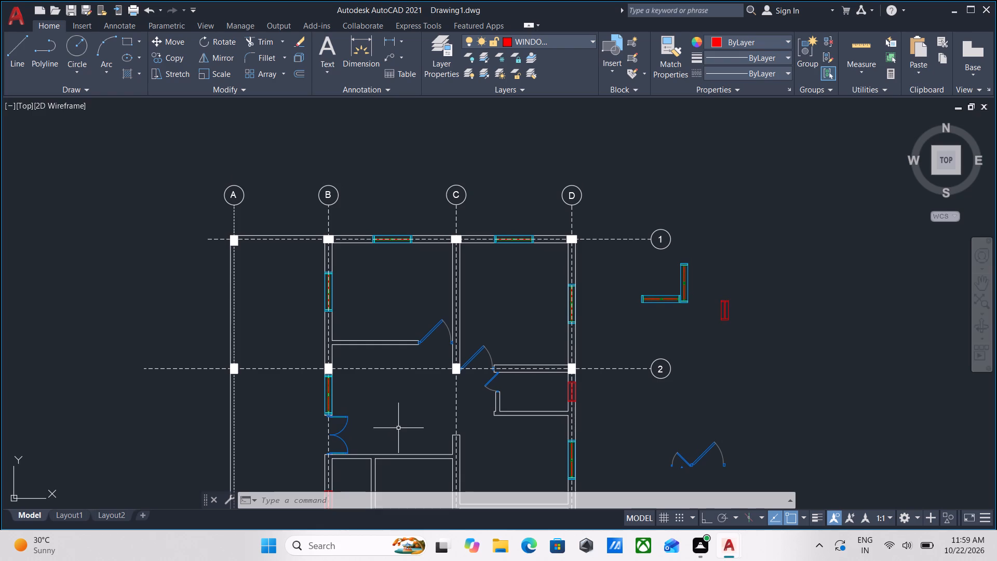
{"action": "scroll", "coordinate": [537, 452], "scroll_direction": "down", "scroll_amount": 1}
{"action": "middle_click_drag", "start_coordinate": [584, 436], "coordinate": [558, 360]}
{"action": "scroll", "coordinate": [575, 415], "scroll_direction": "down", "scroll_amount": 1}
{"action": "scroll", "coordinate": [545, 446], "scroll_direction": "up", "scroll_amount": 2}
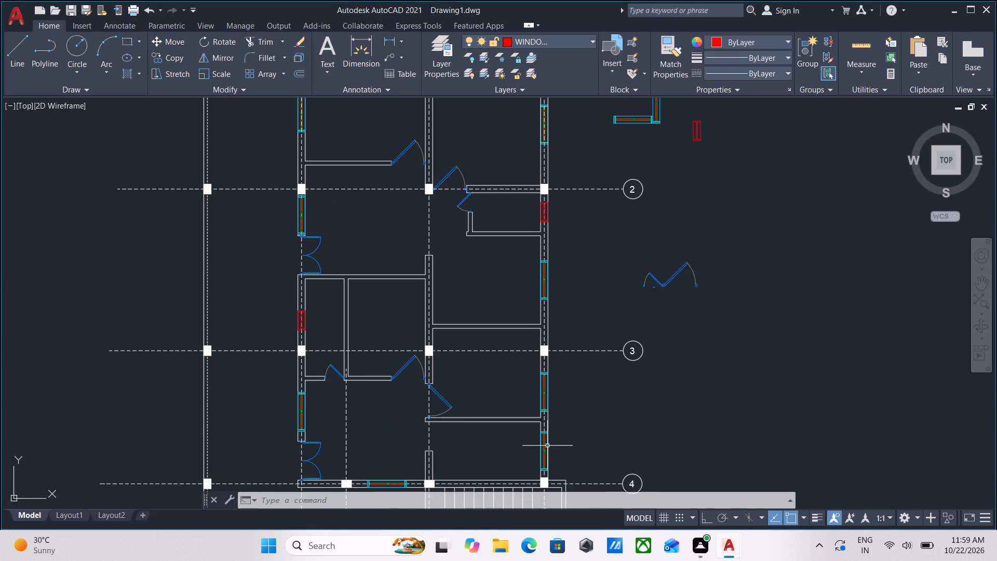
{"action": "middle_click_drag", "start_coordinate": [565, 437], "coordinate": [542, 333]}
{"action": "scroll", "coordinate": [549, 393], "scroll_direction": "down", "scroll_amount": 2}
{"action": "middle_click_drag", "start_coordinate": [546, 394], "coordinate": [533, 357]}
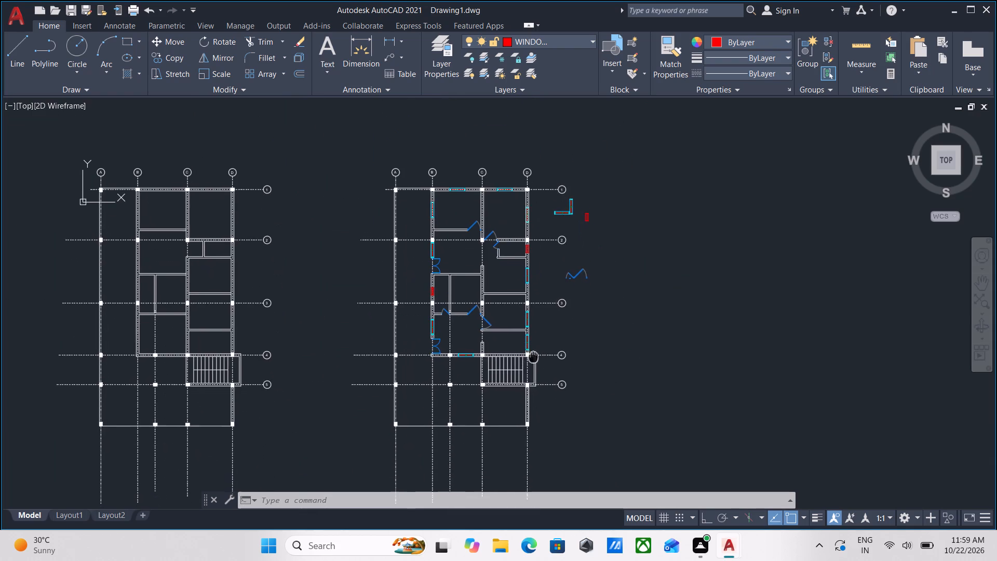
{"action": "scroll", "coordinate": [457, 400], "scroll_direction": "up", "scroll_amount": 2}
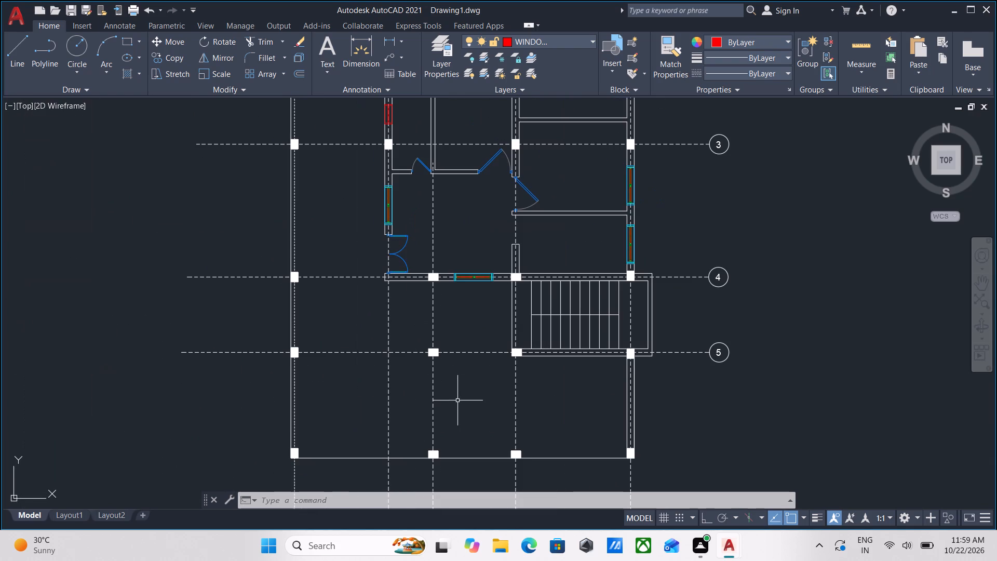
{"action": "middle_click_drag", "start_coordinate": [325, 289], "coordinate": [343, 457]}
{"action": "scroll", "coordinate": [325, 291], "scroll_direction": "down", "scroll_amount": 1}
{"action": "middle_click_drag", "start_coordinate": [324, 338], "coordinate": [312, 399]}
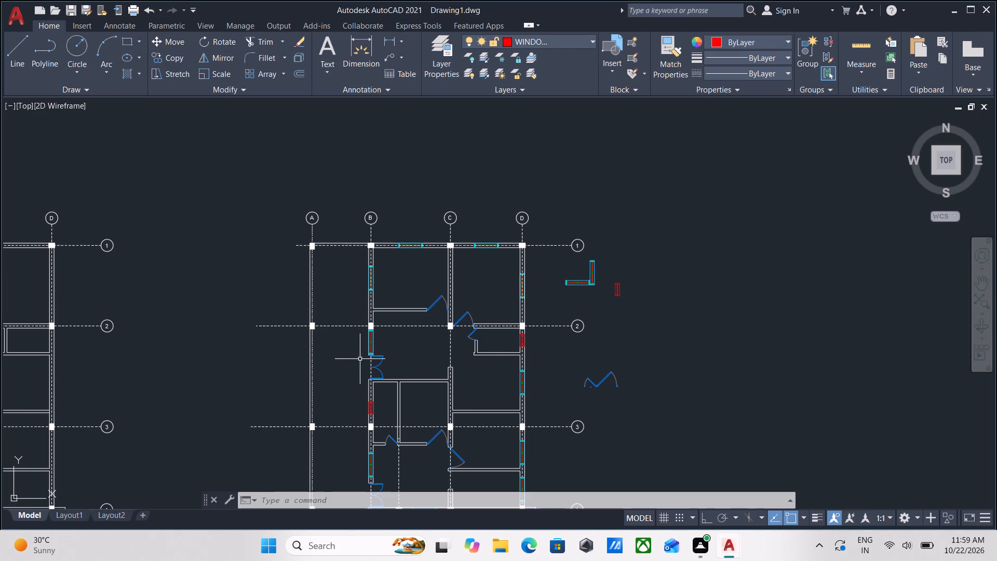
{"action": "scroll", "coordinate": [354, 373], "scroll_direction": "down", "scroll_amount": 1}
{"action": "middle_click_drag", "start_coordinate": [351, 362], "coordinate": [341, 328]}
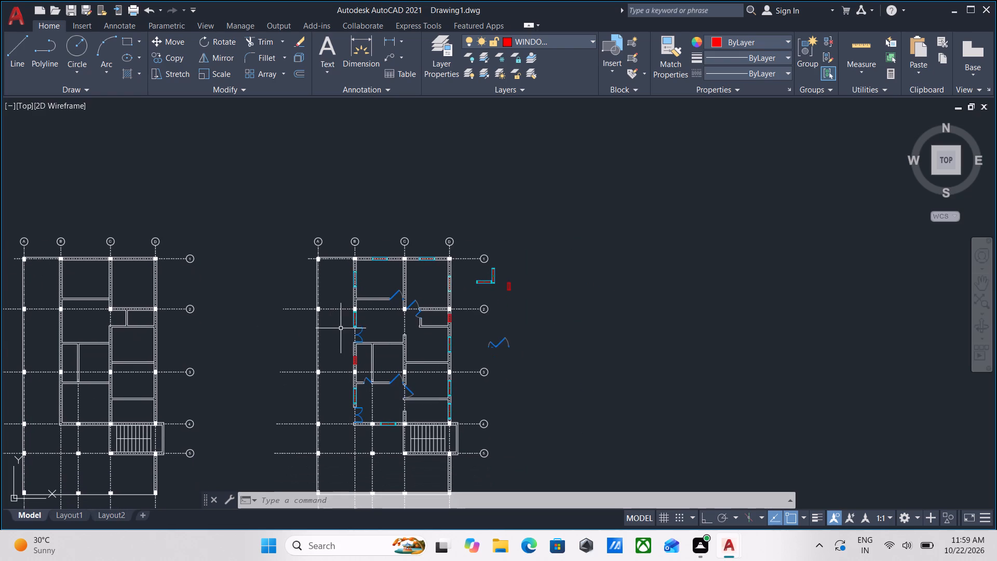
{"action": "scroll", "coordinate": [397, 352], "scroll_direction": "up", "scroll_amount": 2}
{"action": "scroll", "coordinate": [371, 370], "scroll_direction": "down", "scroll_amount": 1}
{"action": "middle_click_drag", "start_coordinate": [371, 370], "coordinate": [384, 365]}
{"action": "scroll", "coordinate": [381, 287], "scroll_direction": "up", "scroll_amount": 1}
{"action": "middle_click_drag", "start_coordinate": [381, 287], "coordinate": [355, 368]}
{"action": "scroll", "coordinate": [303, 312], "scroll_direction": "up", "scroll_amount": 2}
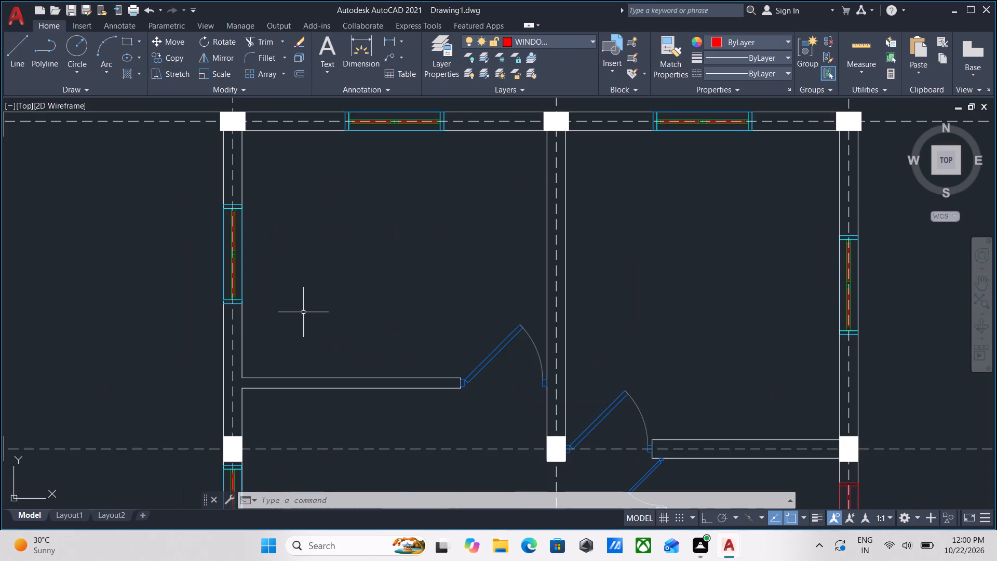
{"action": "scroll", "coordinate": [303, 312], "scroll_direction": "down", "scroll_amount": 1}
{"action": "middle_click_drag", "start_coordinate": [303, 318], "coordinate": [303, 336]}
{"action": "scroll", "coordinate": [328, 330], "scroll_direction": "down", "scroll_amount": 3}
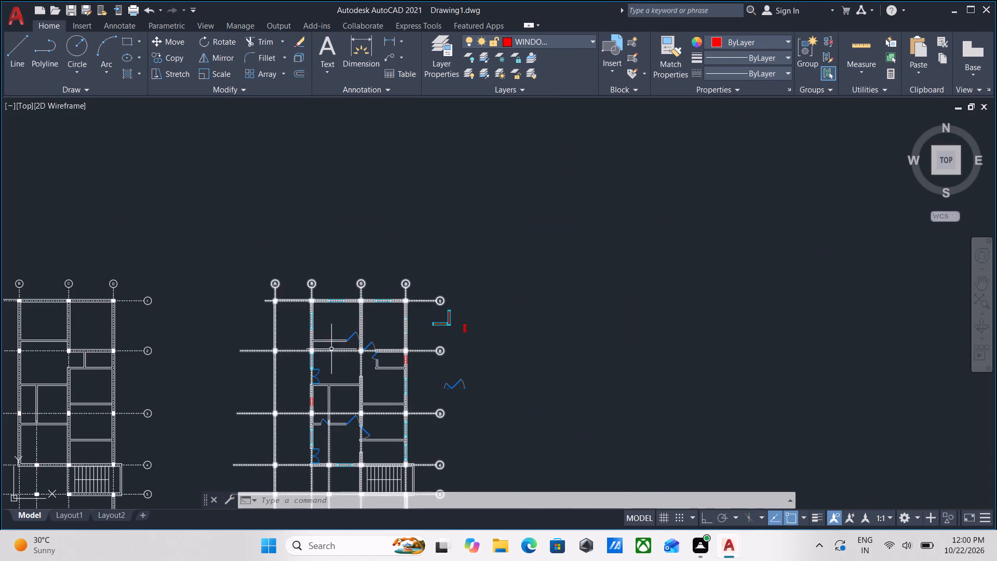
{"action": "scroll", "coordinate": [319, 348], "scroll_direction": "up", "scroll_amount": 2}
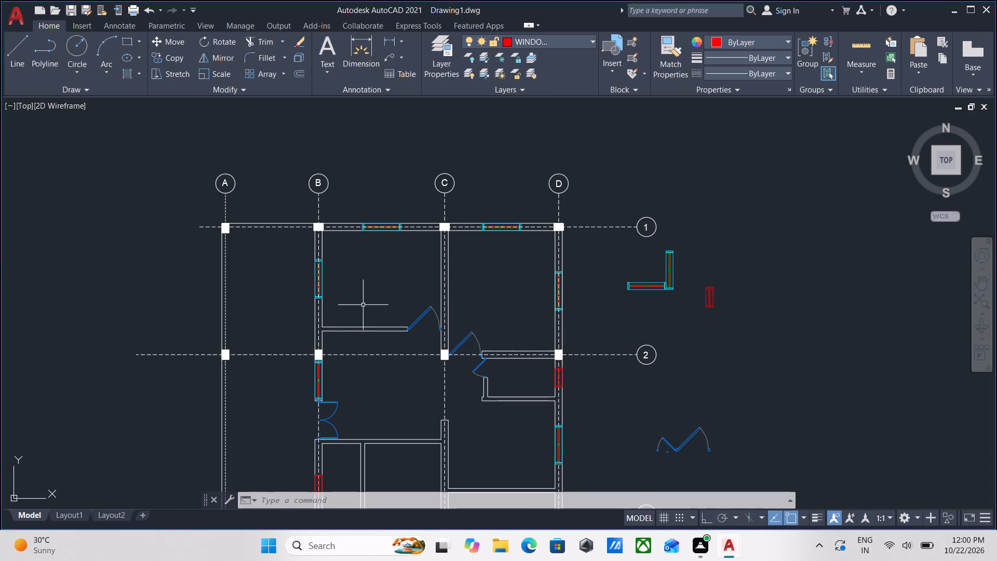
{"action": "middle_click_drag", "start_coordinate": [363, 304], "coordinate": [359, 333]}
{"action": "scroll", "coordinate": [366, 326], "scroll_direction": "down", "scroll_amount": 1}
{"action": "middle_click_drag", "start_coordinate": [366, 326], "coordinate": [338, 223]}
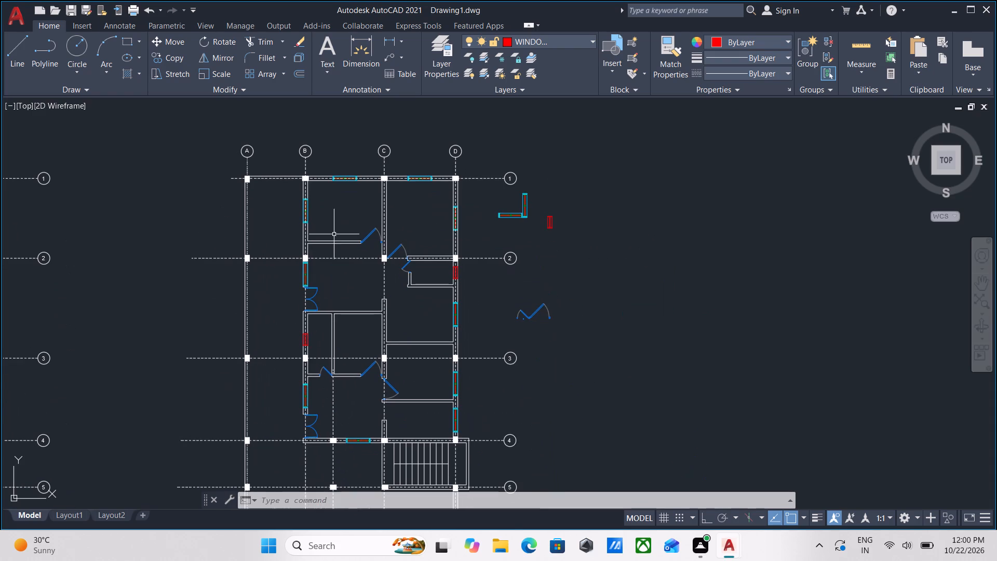
Erase the leftover door symbols lying outside the plan, beyond the grid D wall between grid lines 2 and 3.
{"action": "scroll", "coordinate": [467, 295], "scroll_direction": "up", "scroll_amount": 2}
{"action": "middle_click_drag", "start_coordinate": [522, 245], "coordinate": [455, 339]}
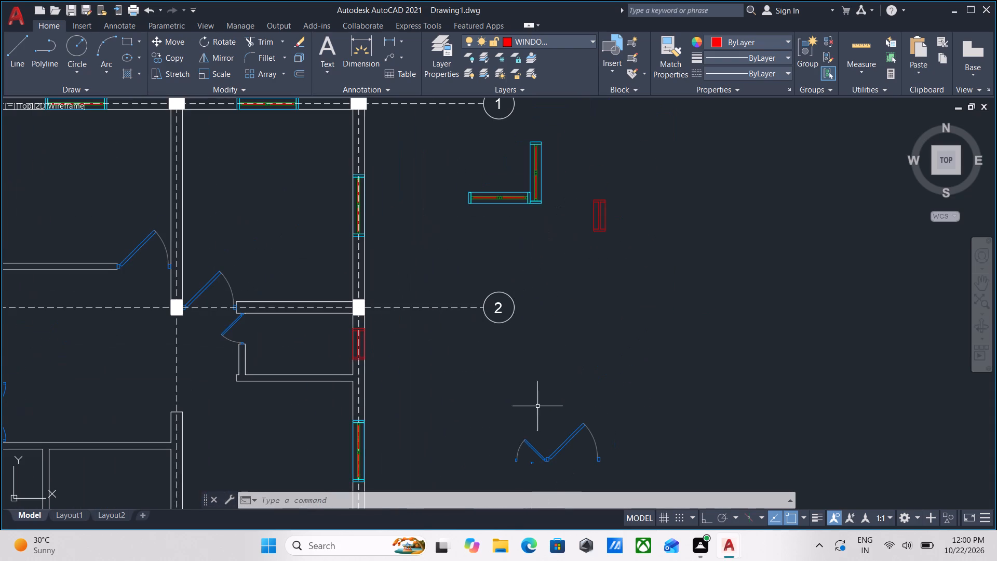
{"action": "middle_click_drag", "start_coordinate": [564, 430], "coordinate": [542, 333]}
{"action": "left_click", "coordinate": [621, 401]}
{"action": "left_click", "coordinate": [471, 327]}
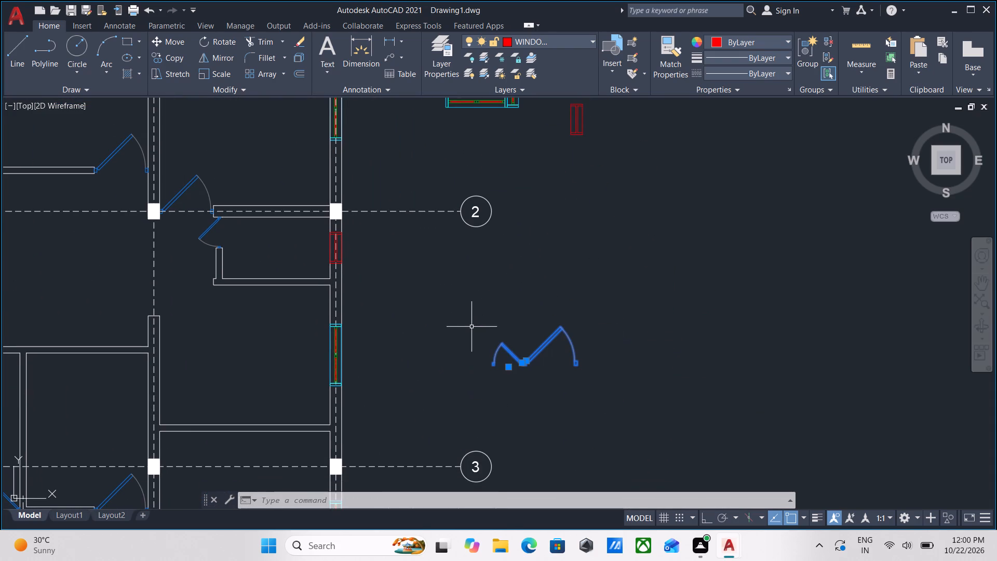
{"action": "right_click", "coordinate": [471, 327]}
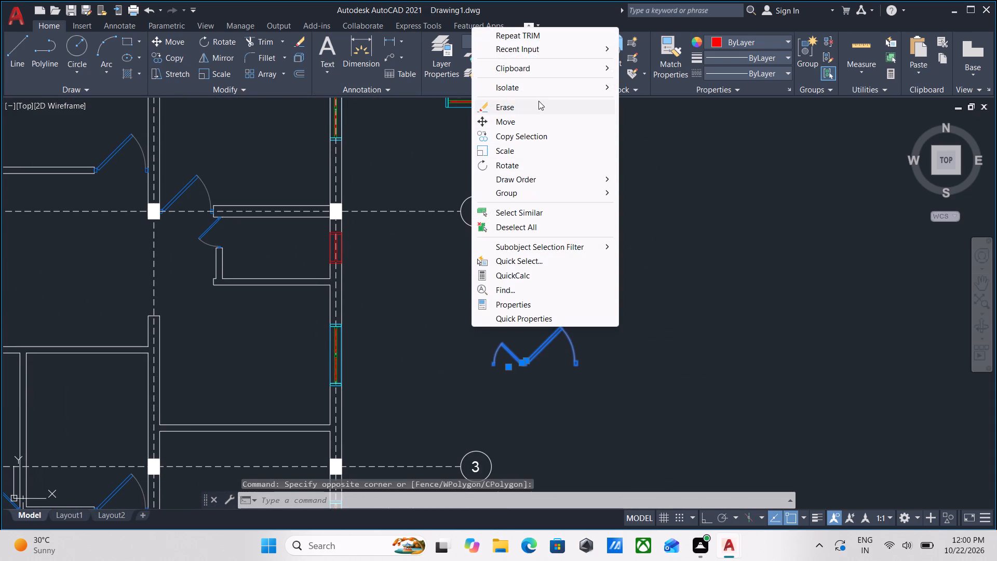
{"action": "left_click", "coordinate": [538, 101]}
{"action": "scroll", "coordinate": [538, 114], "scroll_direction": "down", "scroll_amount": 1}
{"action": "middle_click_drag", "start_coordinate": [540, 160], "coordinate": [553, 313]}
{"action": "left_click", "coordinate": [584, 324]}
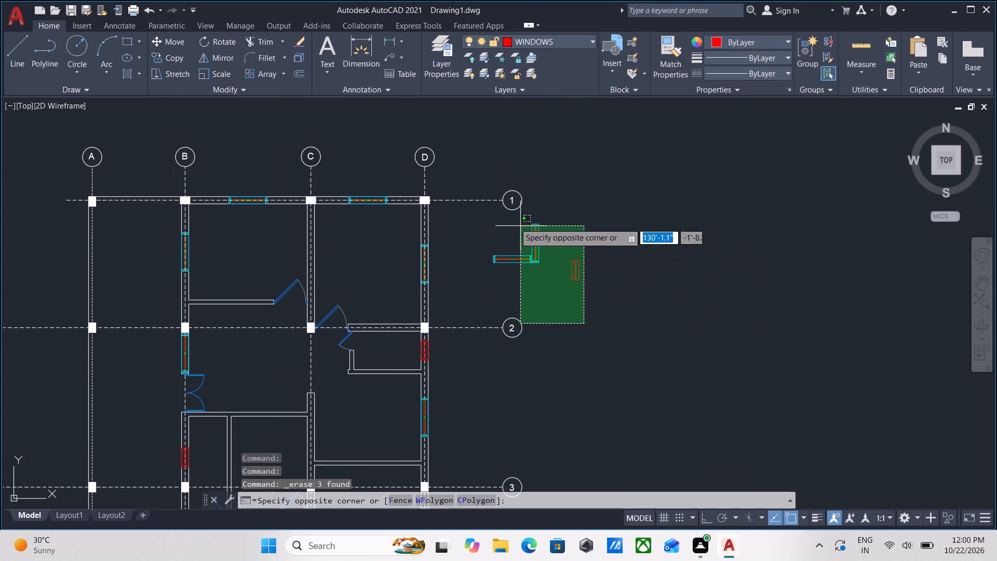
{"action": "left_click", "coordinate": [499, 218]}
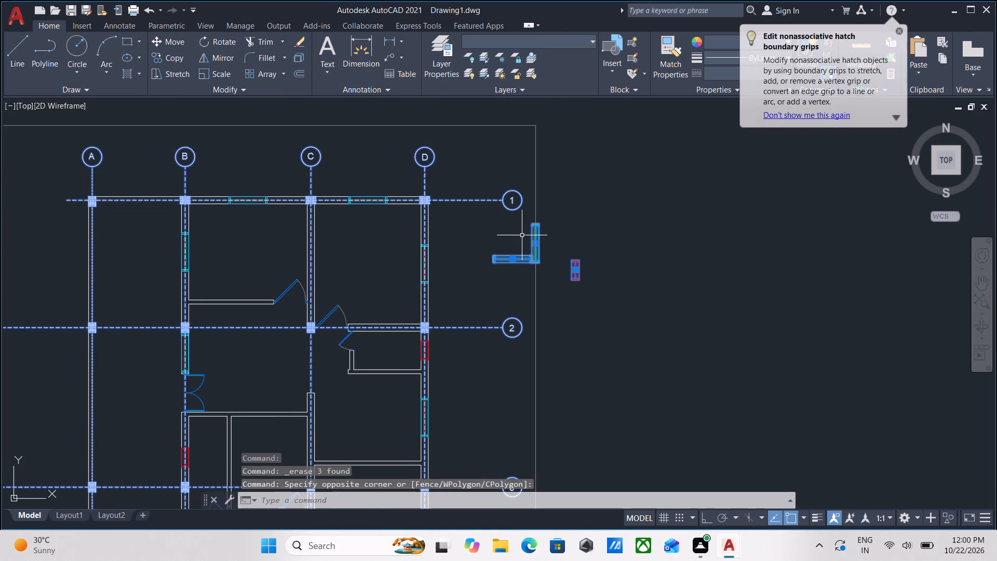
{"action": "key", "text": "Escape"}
Erase the leftover window symbols lying outside the plan, beyond the grid D wall between grid lines 1 and 2.
{"action": "left_click", "coordinate": [601, 295]}
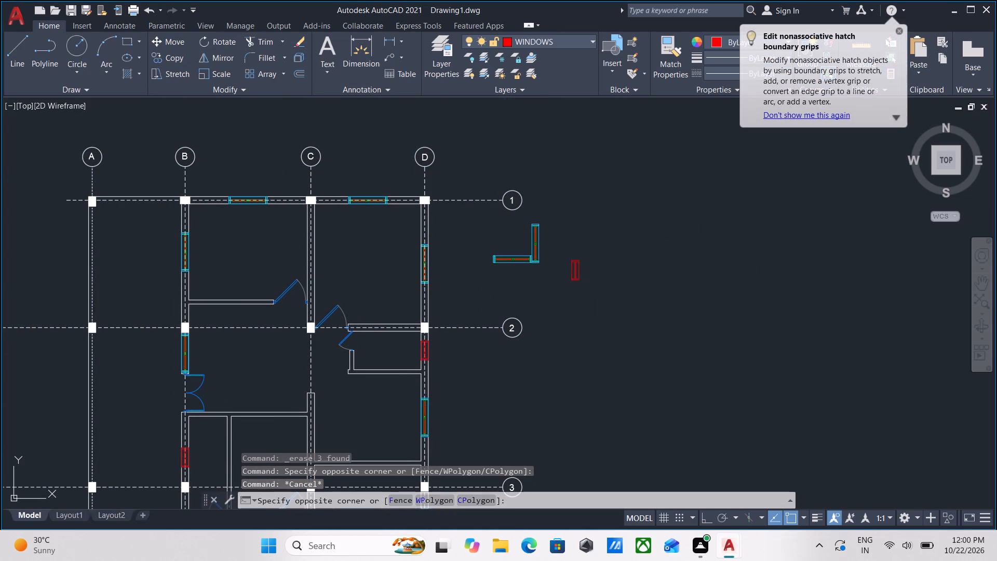
{"action": "left_click", "coordinate": [511, 230]}
{"action": "right_click", "coordinate": [510, 231]}
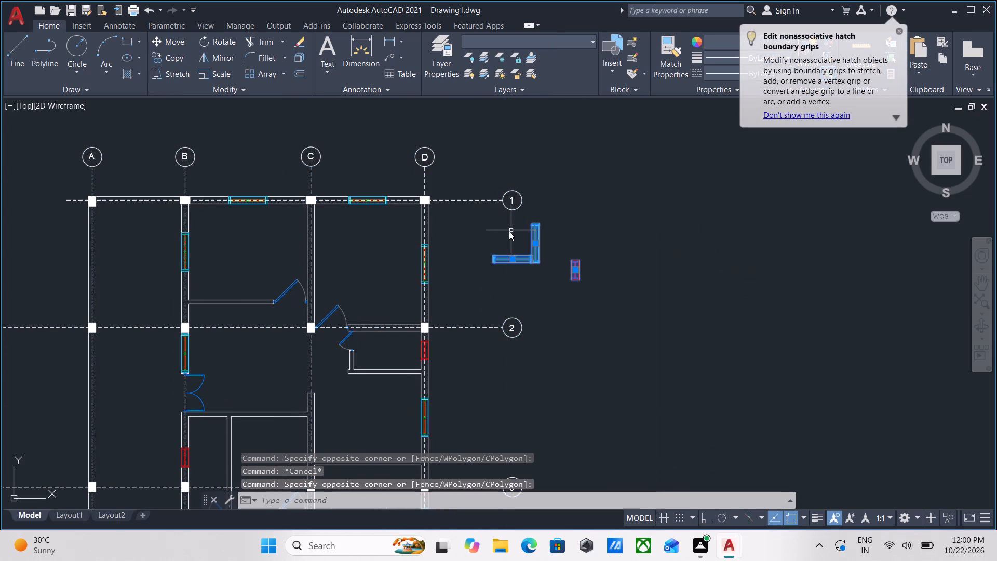
{"action": "left_click", "coordinate": [557, 312]}
Examine the second floor plan's rooms, walls and openings between grid lines 1 and 2, from grid A across to grid D.
{"action": "scroll", "coordinate": [354, 252], "scroll_direction": "down", "scroll_amount": 1}
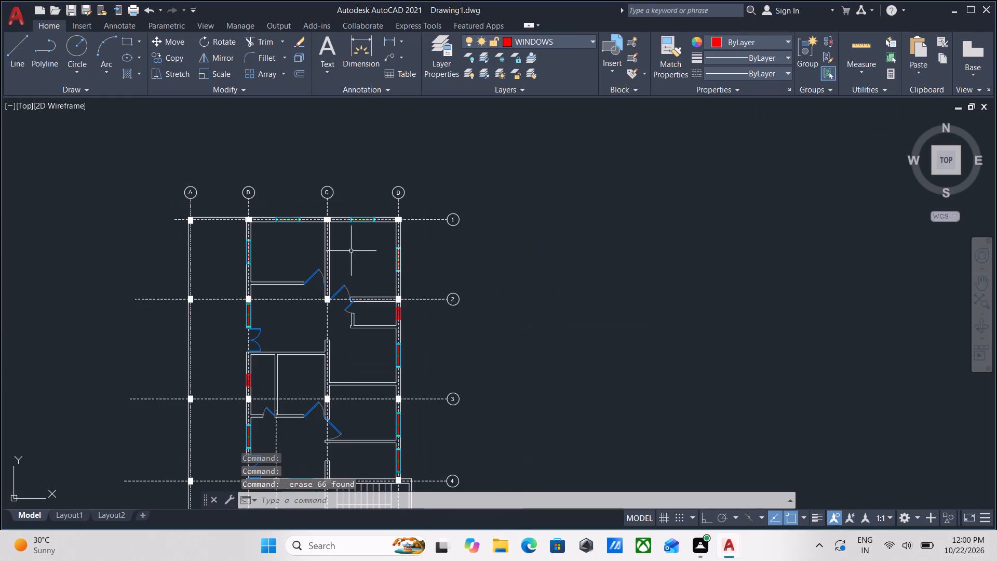
{"action": "scroll", "coordinate": [332, 266], "scroll_direction": "up", "scroll_amount": 1}
{"action": "scroll", "coordinate": [247, 280], "scroll_direction": "up", "scroll_amount": 1}
{"action": "middle_click_drag", "start_coordinate": [247, 280], "coordinate": [371, 296]}
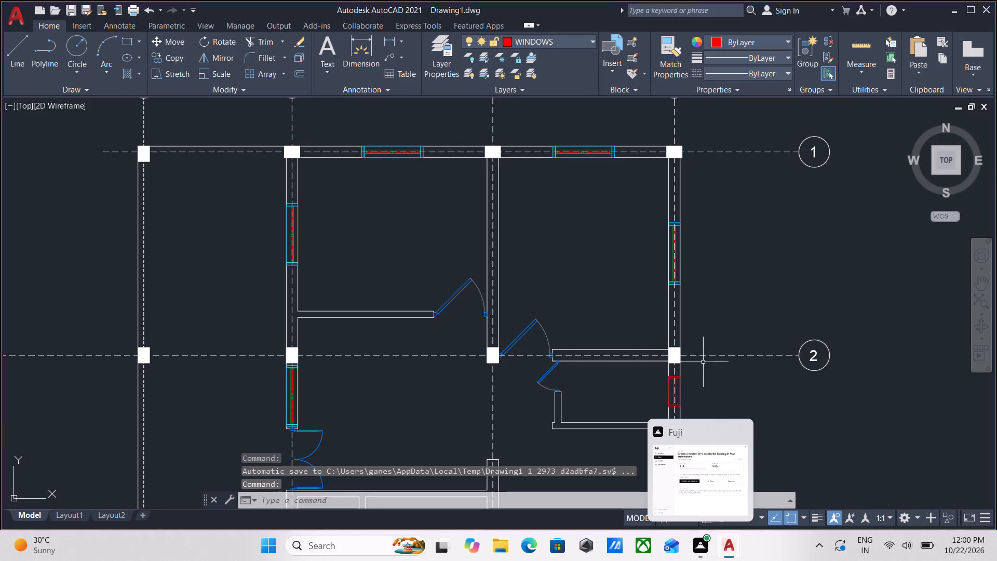
{"action": "scroll", "coordinate": [384, 276], "scroll_direction": "down", "scroll_amount": 2}
{"action": "scroll", "coordinate": [372, 292], "scroll_direction": "up", "scroll_amount": 2}
{"action": "middle_click_drag", "start_coordinate": [399, 308], "coordinate": [247, 325]}
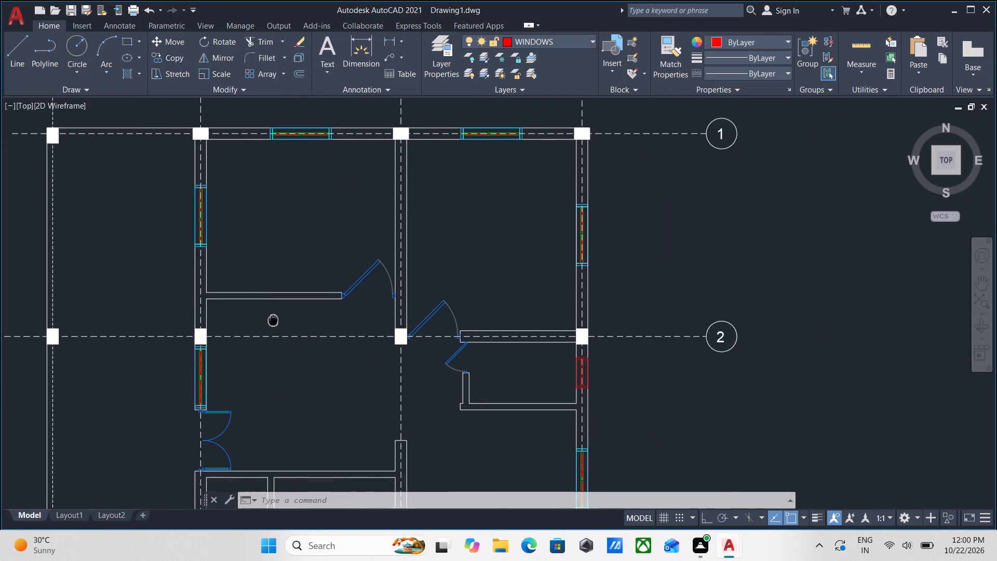
{"action": "middle_click_drag", "start_coordinate": [244, 244], "coordinate": [251, 299]}
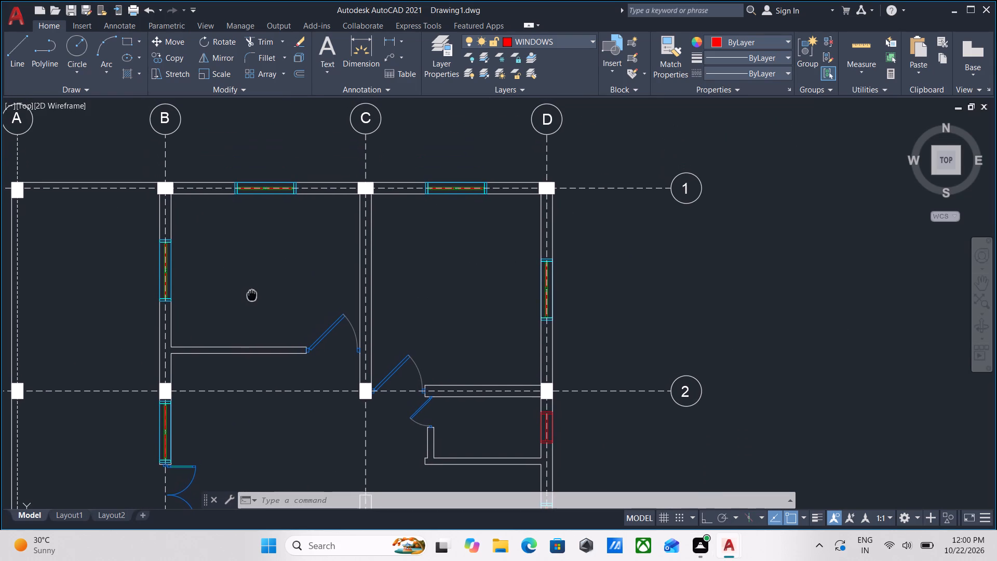
{"action": "middle_click_drag", "start_coordinate": [251, 299], "coordinate": [251, 303]}
{"action": "scroll", "coordinate": [251, 303], "scroll_direction": "up", "scroll_amount": 2}
{"action": "scroll", "coordinate": [207, 301], "scroll_direction": "down", "scroll_amount": 1}
{"action": "middle_click_drag", "start_coordinate": [207, 301], "coordinate": [292, 431]}
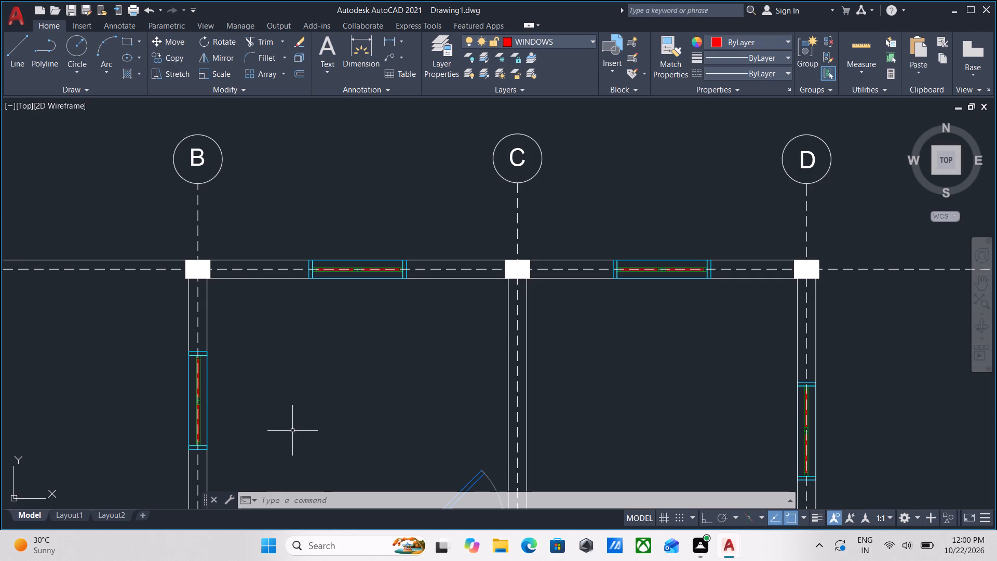
{"action": "scroll", "coordinate": [292, 431], "scroll_direction": "up", "scroll_amount": 1}
{"action": "scroll", "coordinate": [283, 421], "scroll_direction": "down", "scroll_amount": 1}
{"action": "middle_click_drag", "start_coordinate": [283, 421], "coordinate": [355, 491]}
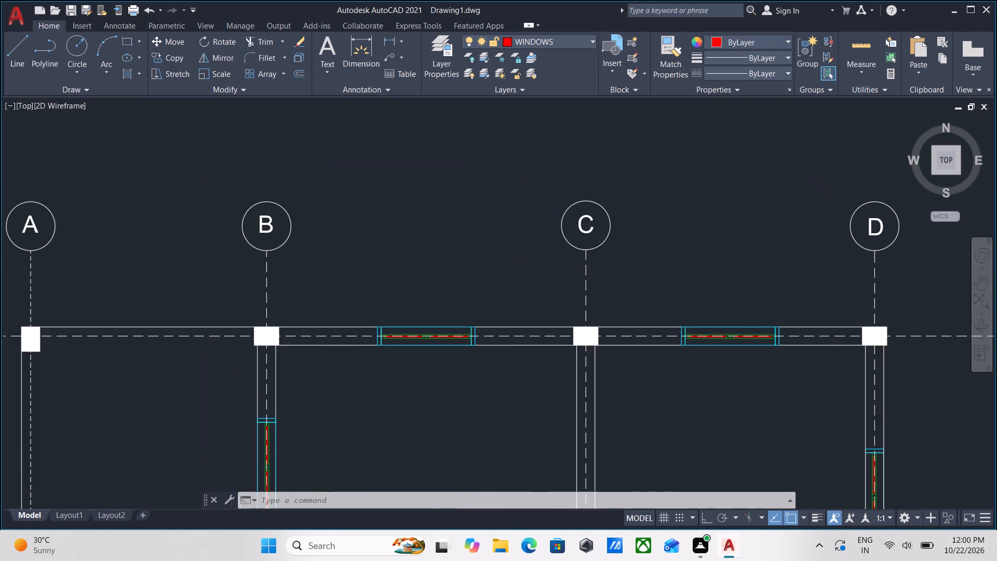
{"action": "middle_click_drag", "start_coordinate": [358, 465], "coordinate": [384, 443]}
{"action": "scroll", "coordinate": [384, 443], "scroll_direction": "down", "scroll_amount": 2}
{"action": "middle_click_drag", "start_coordinate": [384, 436], "coordinate": [386, 386]}
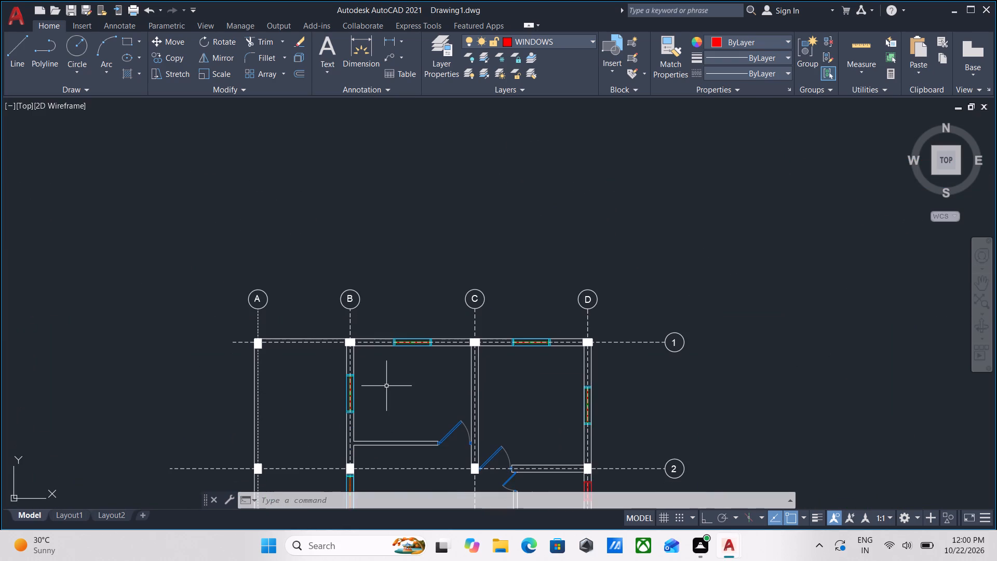
{"action": "middle_click_drag", "start_coordinate": [386, 386], "coordinate": [386, 273]}
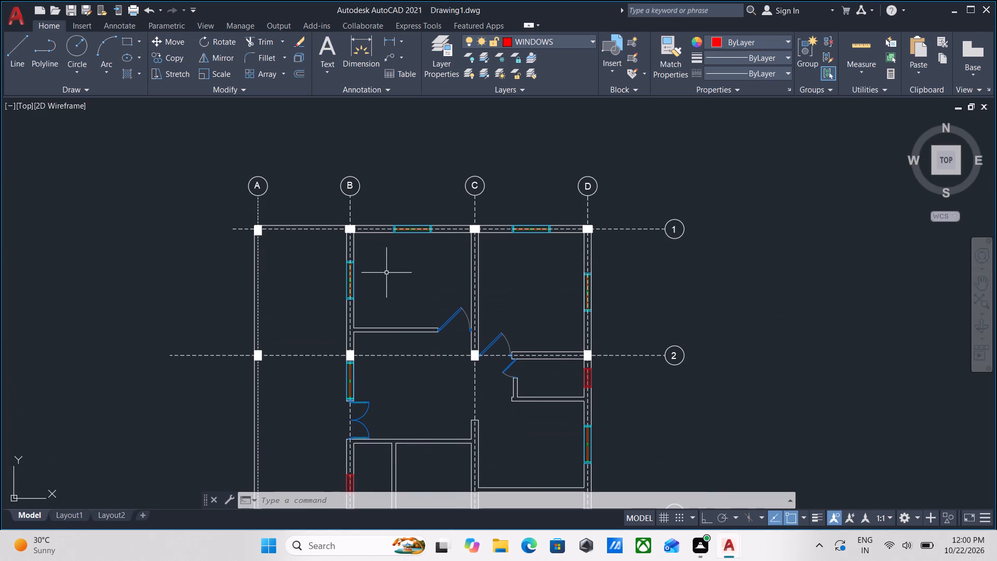
{"action": "scroll", "coordinate": [386, 273], "scroll_direction": "up", "scroll_amount": 1}
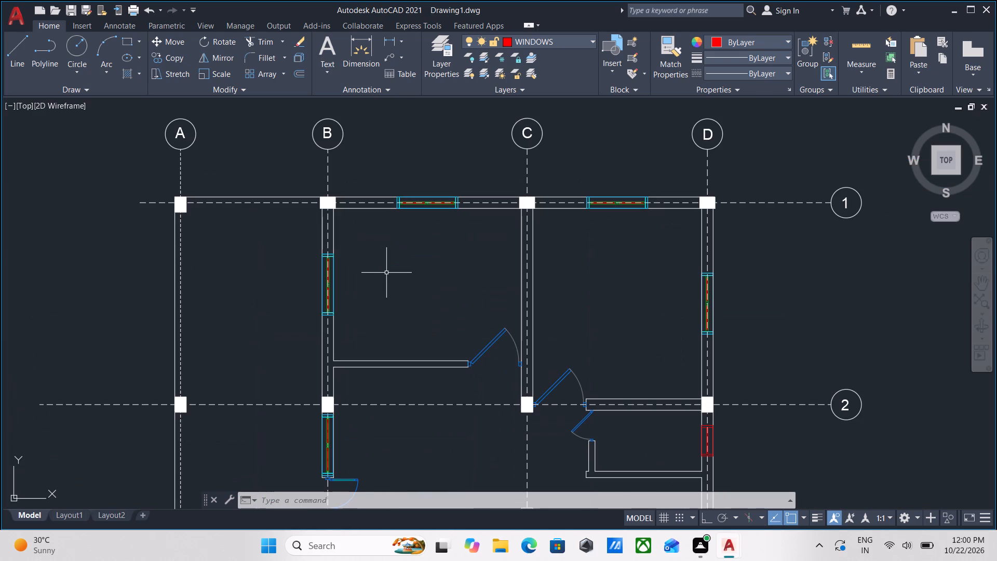
{"action": "scroll", "coordinate": [386, 273], "scroll_direction": "up", "scroll_amount": 1}
{"action": "middle_click_drag", "start_coordinate": [386, 273], "coordinate": [391, 295]}
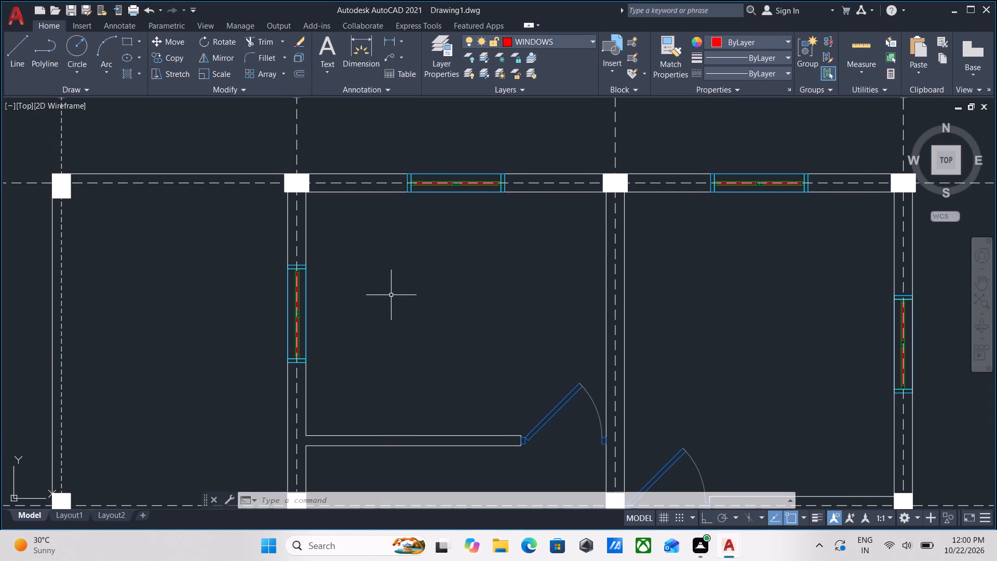
{"action": "middle_click_drag", "start_coordinate": [391, 345], "coordinate": [407, 287]}
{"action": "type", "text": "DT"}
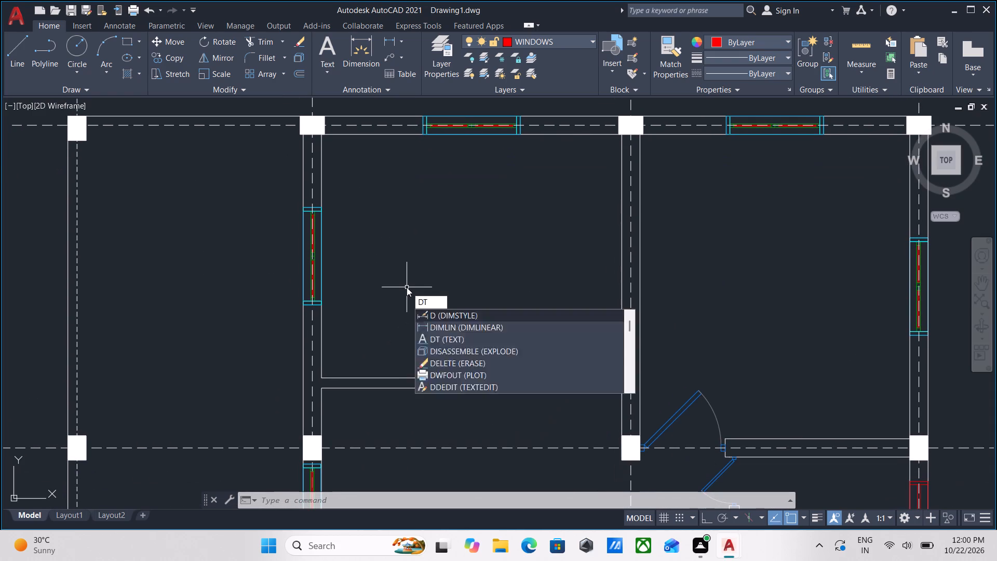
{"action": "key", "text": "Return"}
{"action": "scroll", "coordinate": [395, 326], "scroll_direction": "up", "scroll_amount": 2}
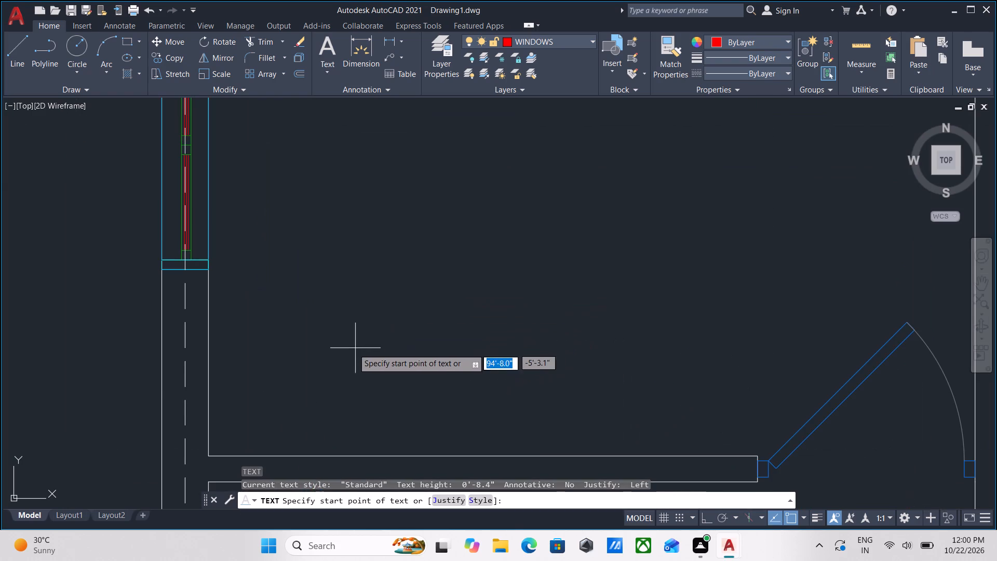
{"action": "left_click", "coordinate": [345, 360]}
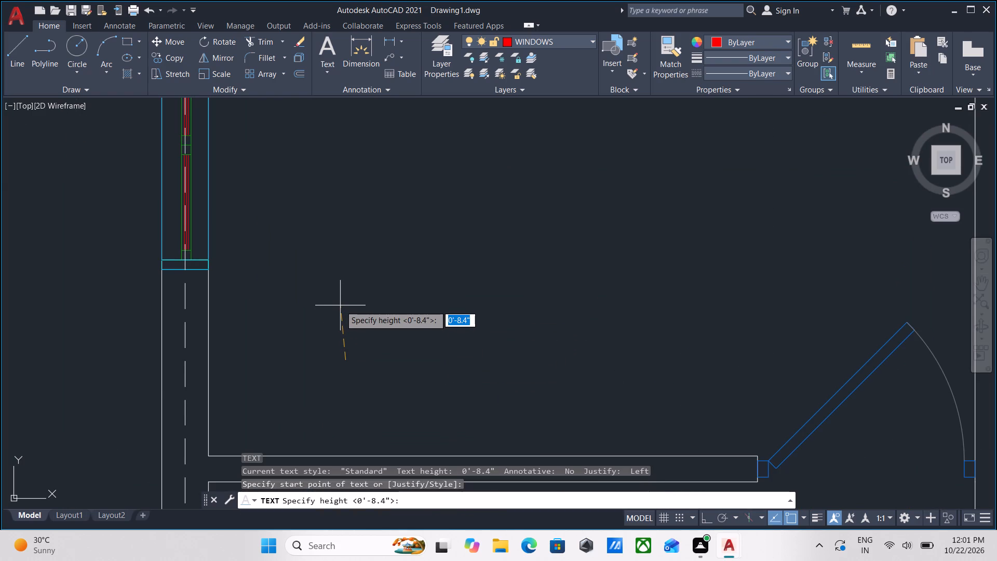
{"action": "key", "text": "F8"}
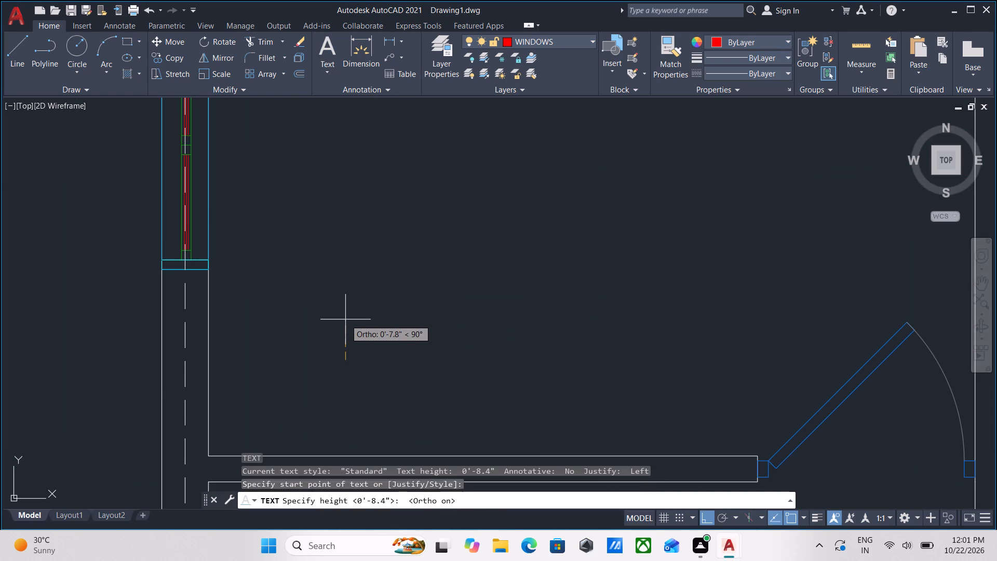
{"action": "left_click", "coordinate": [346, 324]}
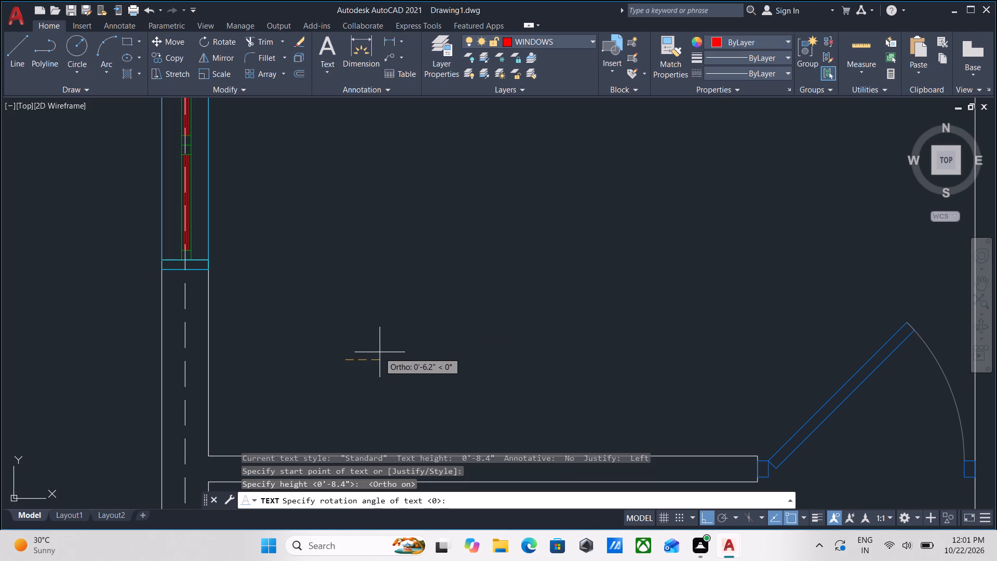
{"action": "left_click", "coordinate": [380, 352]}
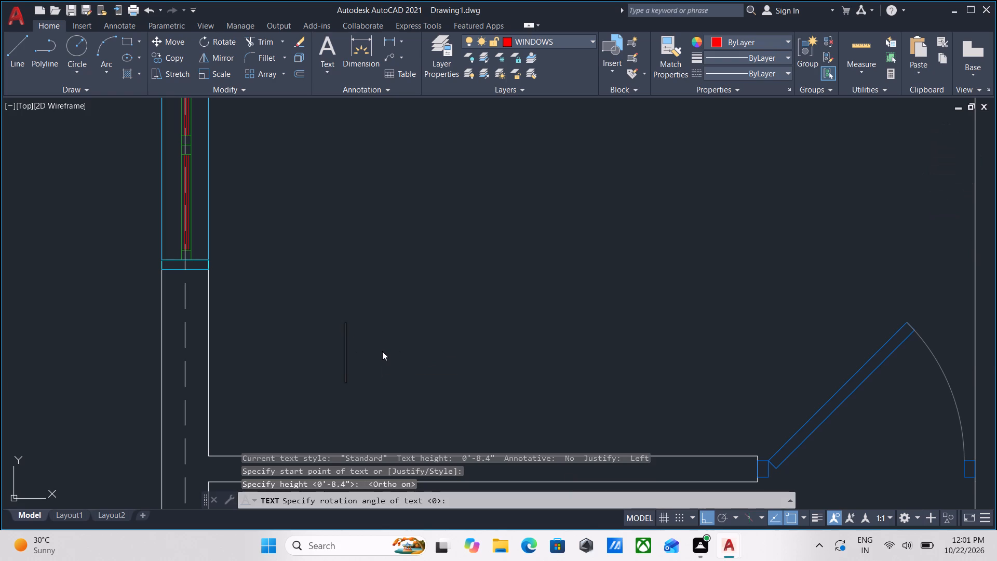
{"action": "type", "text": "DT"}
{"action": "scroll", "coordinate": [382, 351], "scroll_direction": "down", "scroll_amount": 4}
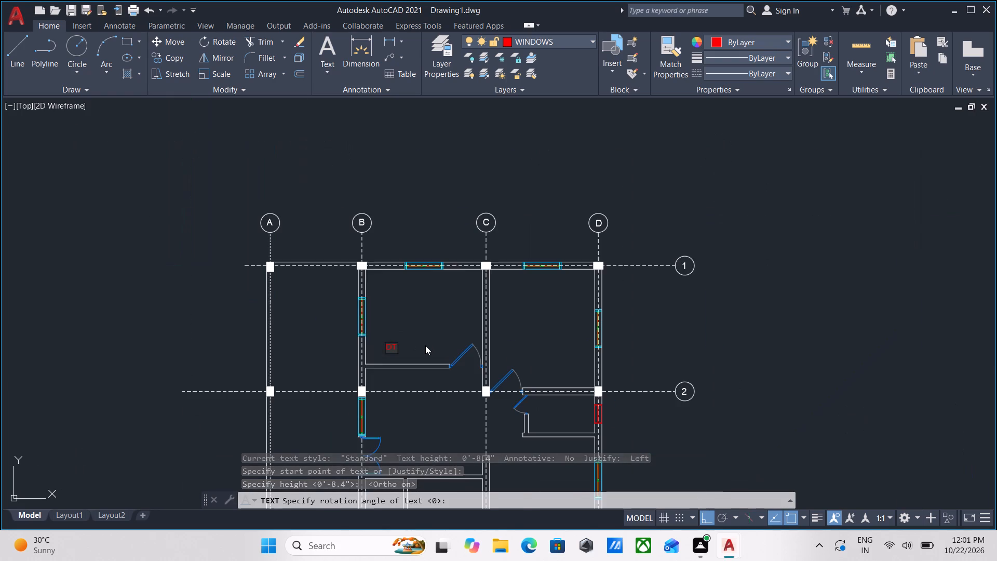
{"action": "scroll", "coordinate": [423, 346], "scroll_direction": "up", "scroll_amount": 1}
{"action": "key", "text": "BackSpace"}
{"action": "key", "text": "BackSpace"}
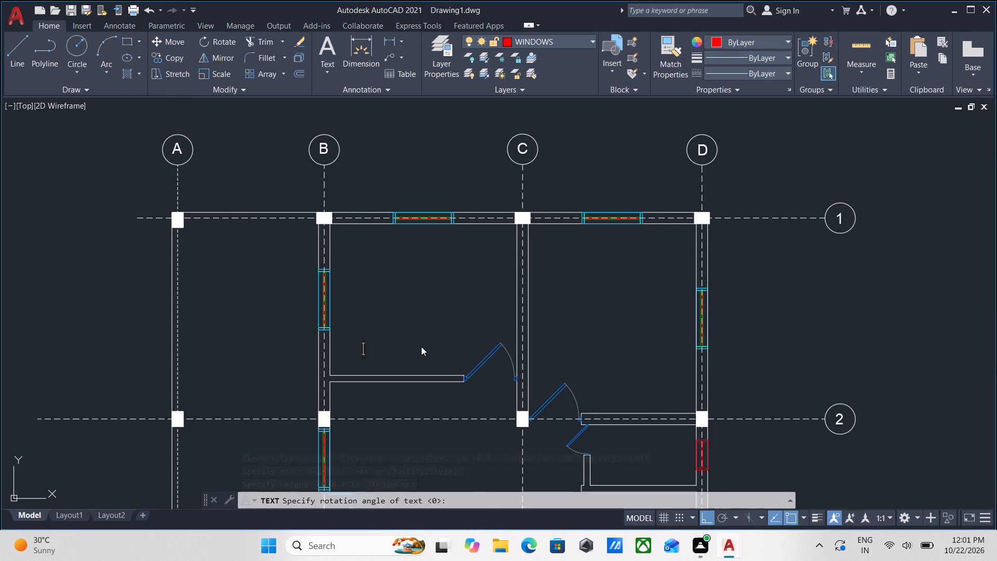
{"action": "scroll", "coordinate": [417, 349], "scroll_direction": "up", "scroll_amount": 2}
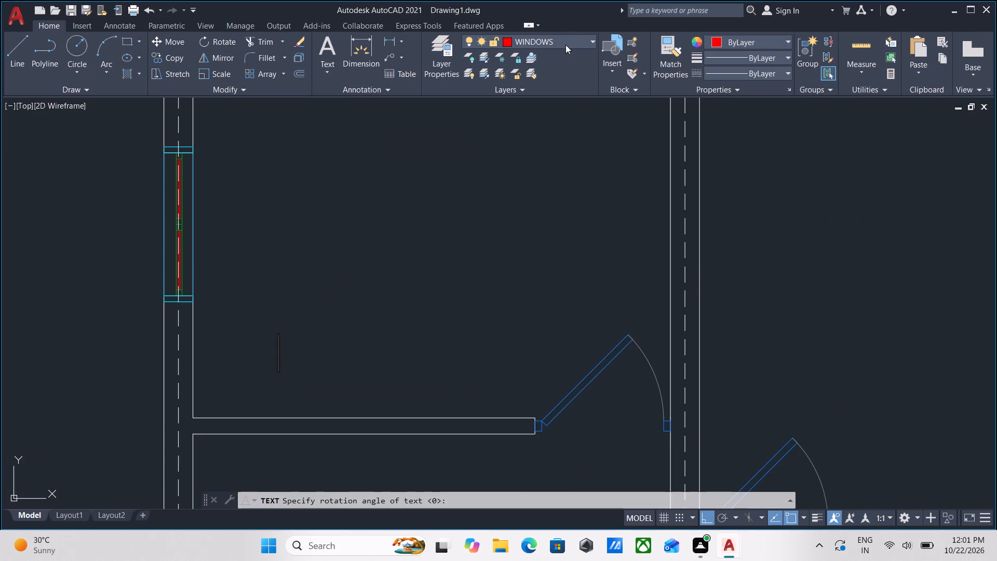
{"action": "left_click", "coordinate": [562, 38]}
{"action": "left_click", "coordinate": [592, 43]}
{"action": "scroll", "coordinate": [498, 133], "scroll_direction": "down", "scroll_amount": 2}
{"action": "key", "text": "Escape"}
On the text layer, add horizontal single-line text BEDROOM, about 6.7" high, above the partition in the room between grids B and C below grid line 1.
{"action": "left_click", "coordinate": [558, 40]}
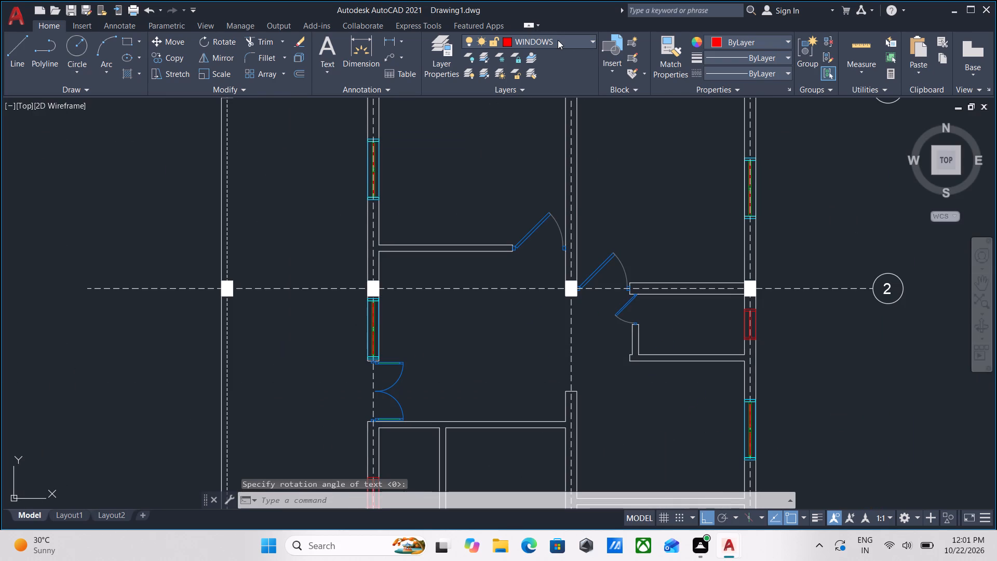
{"action": "left_click", "coordinate": [522, 181]}
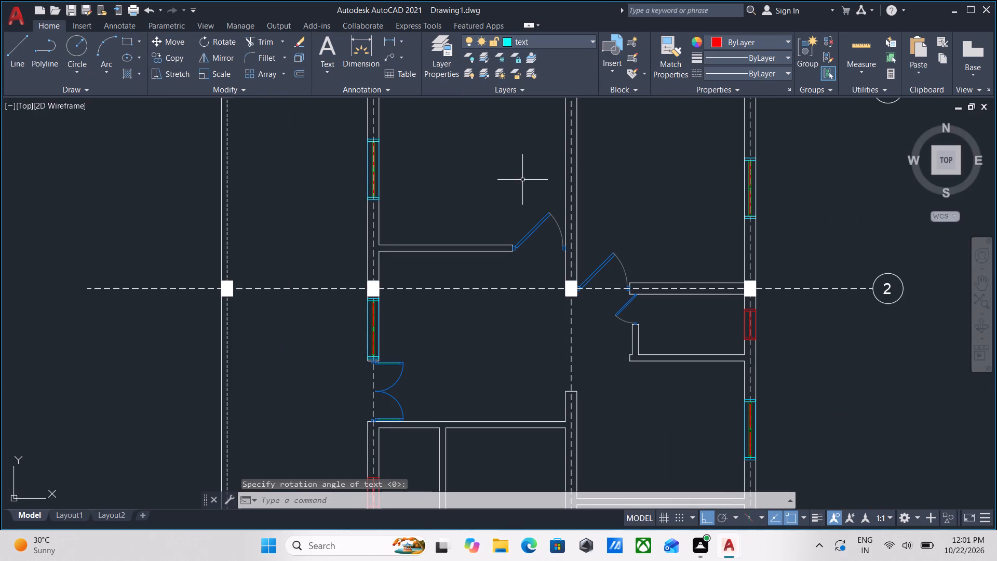
{"action": "middle_click_drag", "start_coordinate": [410, 198], "coordinate": [432, 263]}
{"action": "middle_click_drag", "start_coordinate": [426, 257], "coordinate": [433, 302]}
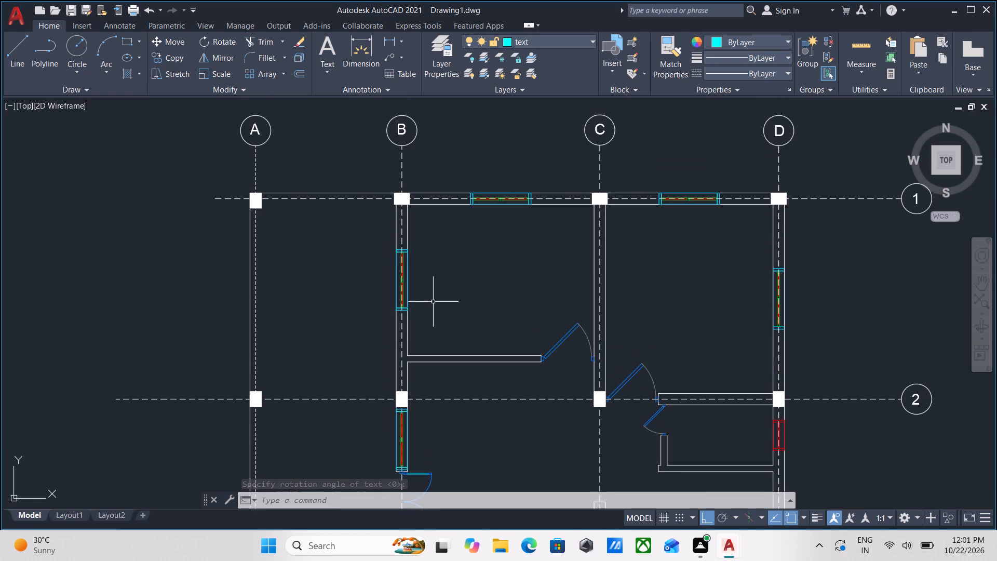
{"action": "scroll", "coordinate": [433, 302], "scroll_direction": "up", "scroll_amount": 1}
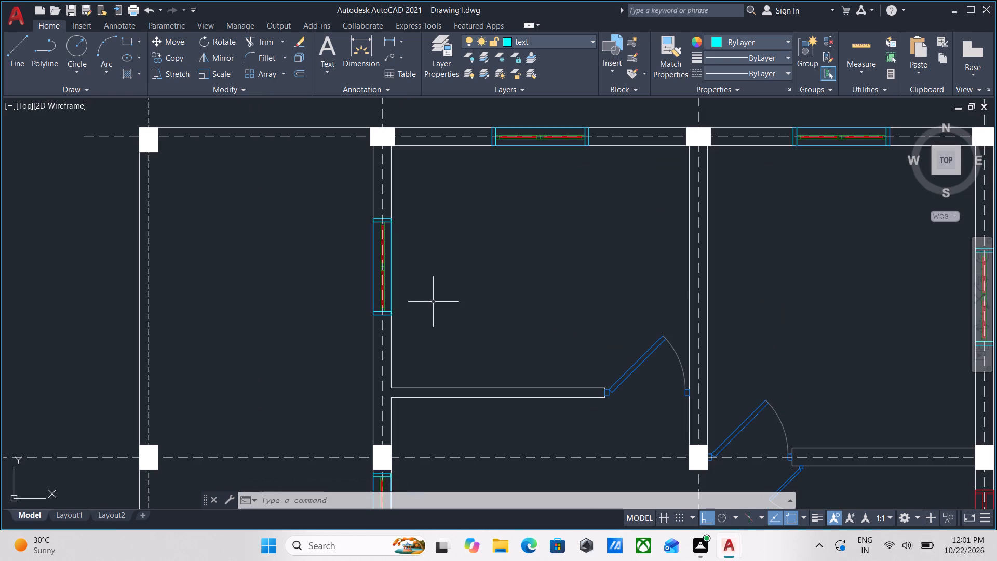
{"action": "type", "text": "DT"}
{"action": "key", "text": "Return"}
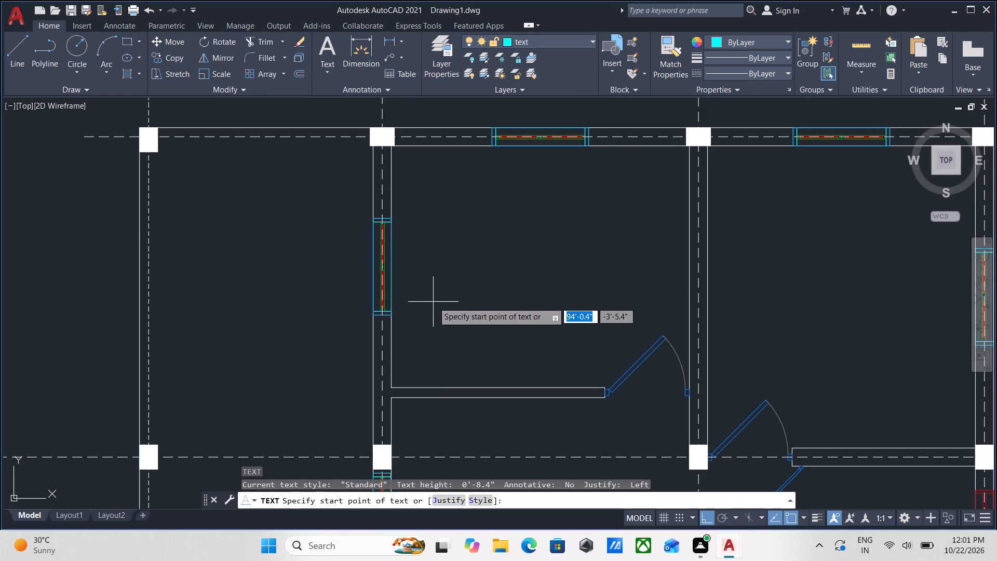
{"action": "scroll", "coordinate": [429, 394], "scroll_direction": "up", "scroll_amount": 2}
{"action": "middle_click_drag", "start_coordinate": [435, 325], "coordinate": [460, 383]}
{"action": "left_click", "coordinate": [470, 377]}
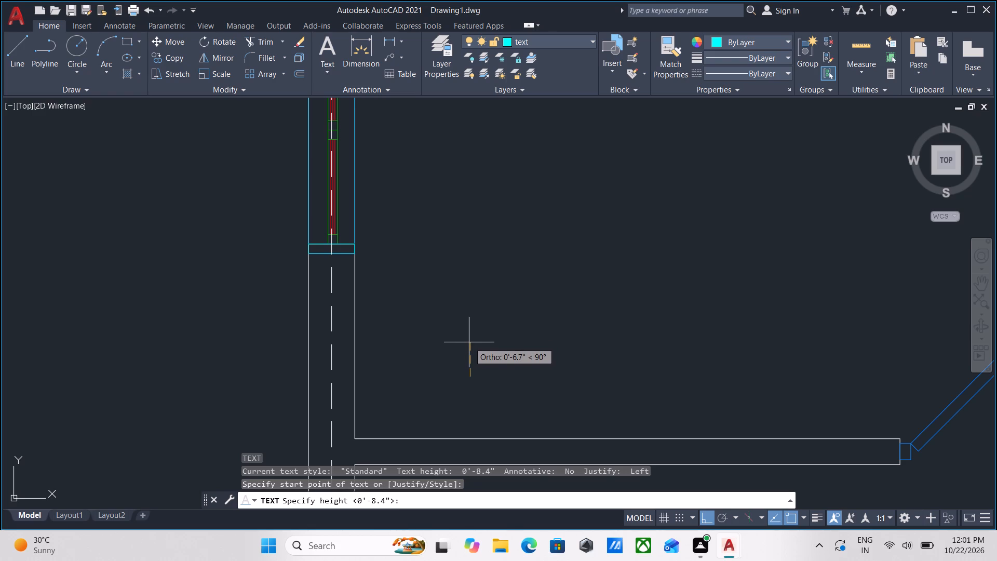
{"action": "left_click", "coordinate": [469, 341]}
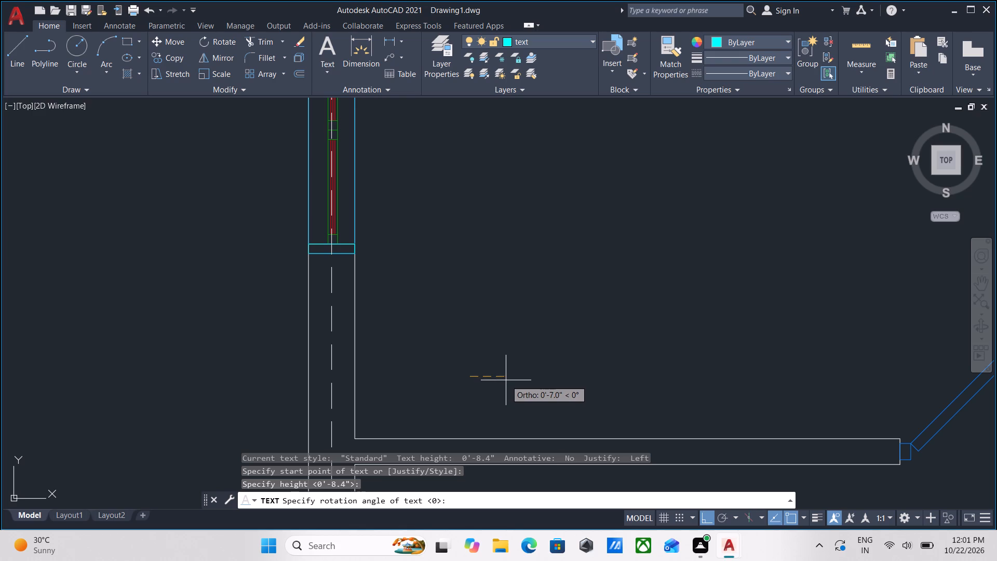
{"action": "left_click", "coordinate": [506, 380]}
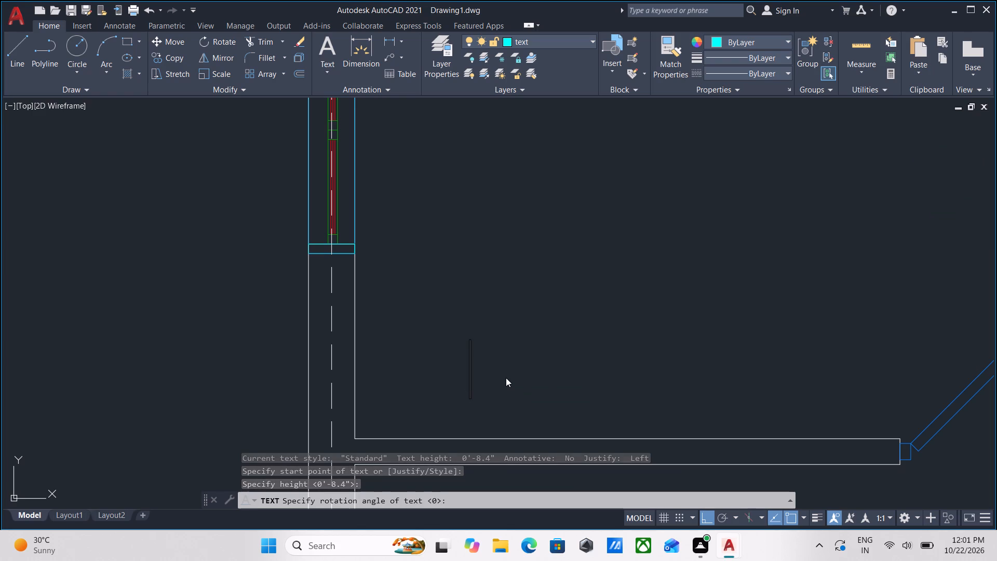
{"action": "type", "text": "BE"}
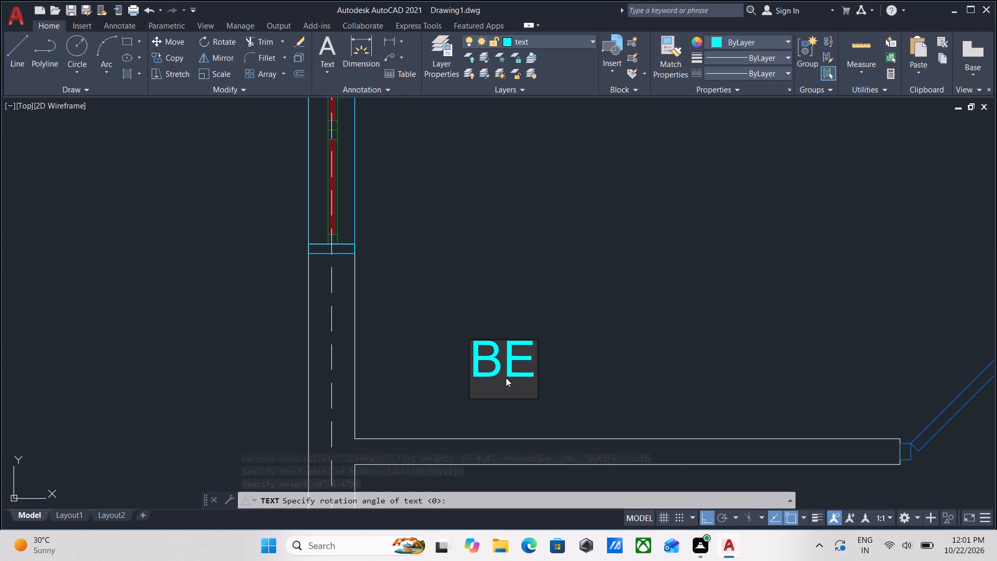
{"action": "key", "text": "d"}
{"action": "type", "text": "ROOM"}
{"action": "key", "text": "Return"}
{"action": "key", "text": "Return"}
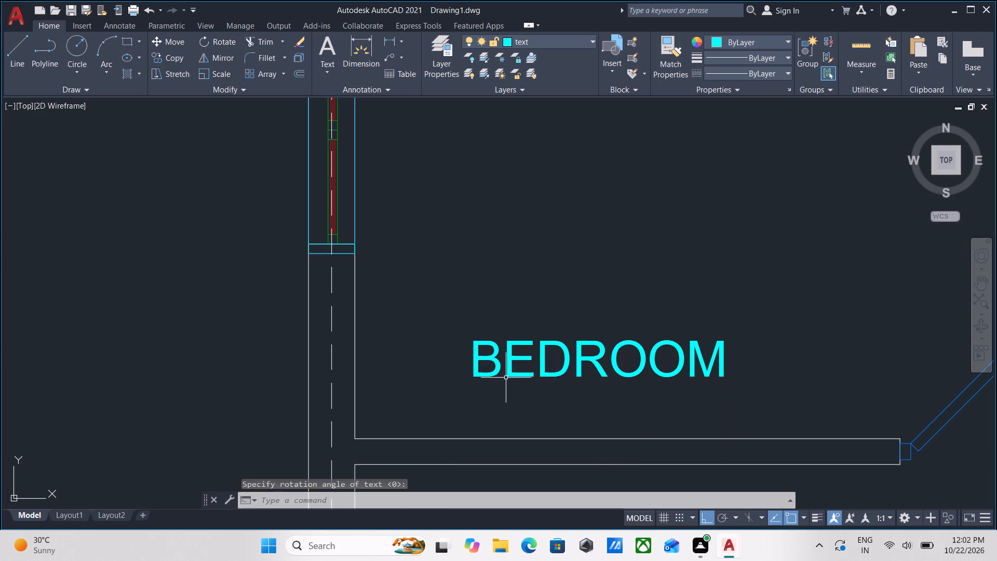
Copy the BEDROOM label from its insertion point, with ortho off, into the room between grids C and D below grid line 1.
{"action": "scroll", "coordinate": [783, 400], "scroll_direction": "down", "scroll_amount": 3}
{"action": "middle_click_drag", "start_coordinate": [744, 366], "coordinate": [709, 369]}
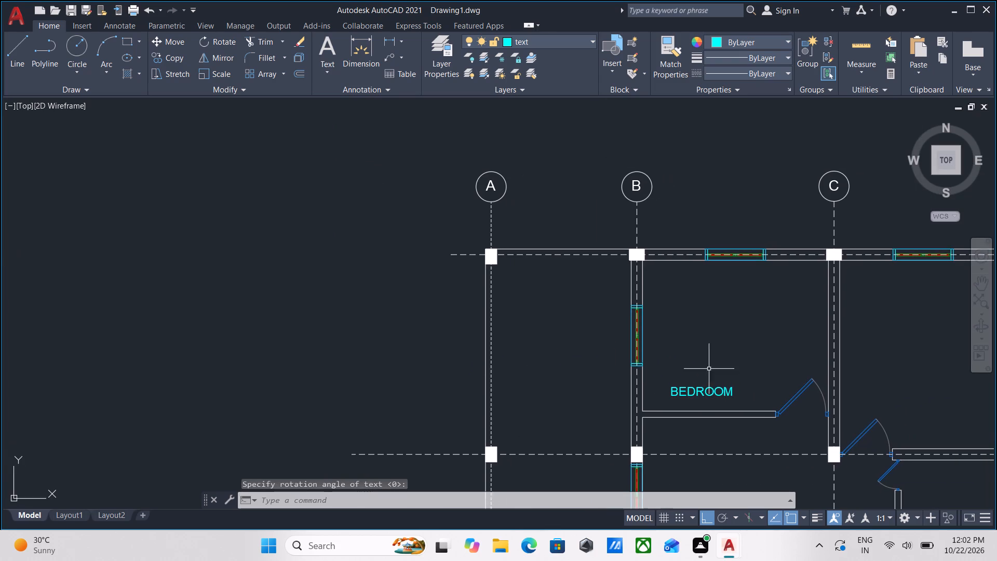
{"action": "scroll", "coordinate": [725, 392], "scroll_direction": "up", "scroll_amount": 2}
{"action": "left_click", "coordinate": [751, 413]}
{"action": "left_click", "coordinate": [718, 382]}
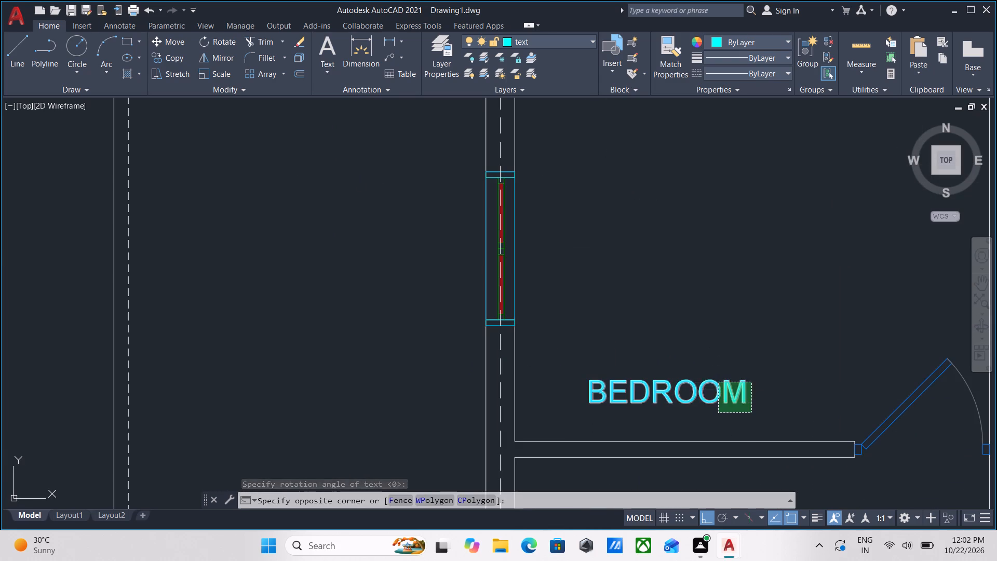
{"action": "type", "text": "CO"}
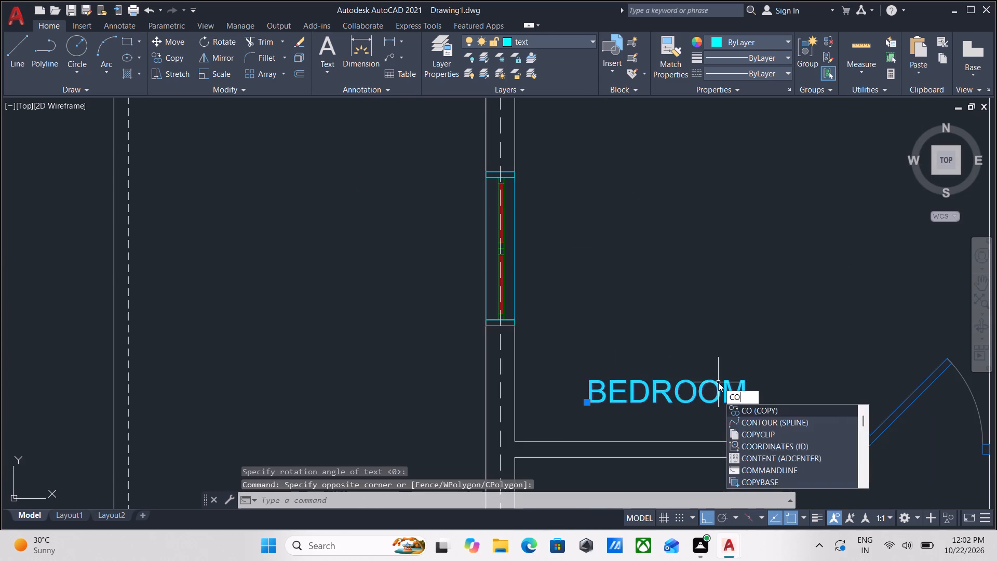
{"action": "key", "text": "Return"}
{"action": "left_click", "coordinate": [588, 402]}
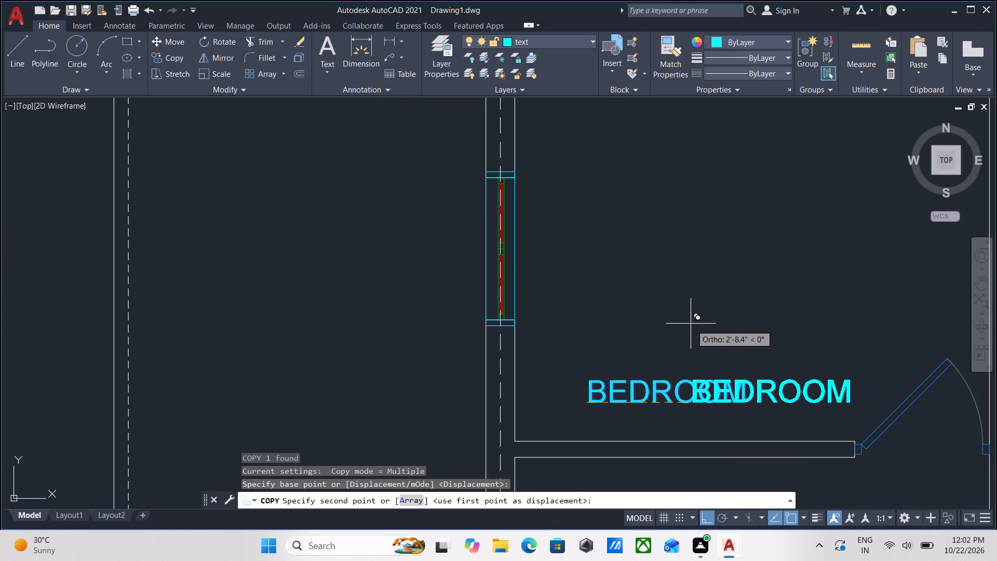
{"action": "key", "text": "F8"}
{"action": "scroll", "coordinate": [704, 331], "scroll_direction": "down", "scroll_amount": 1}
{"action": "middle_click_drag", "start_coordinate": [704, 331], "coordinate": [686, 324]}
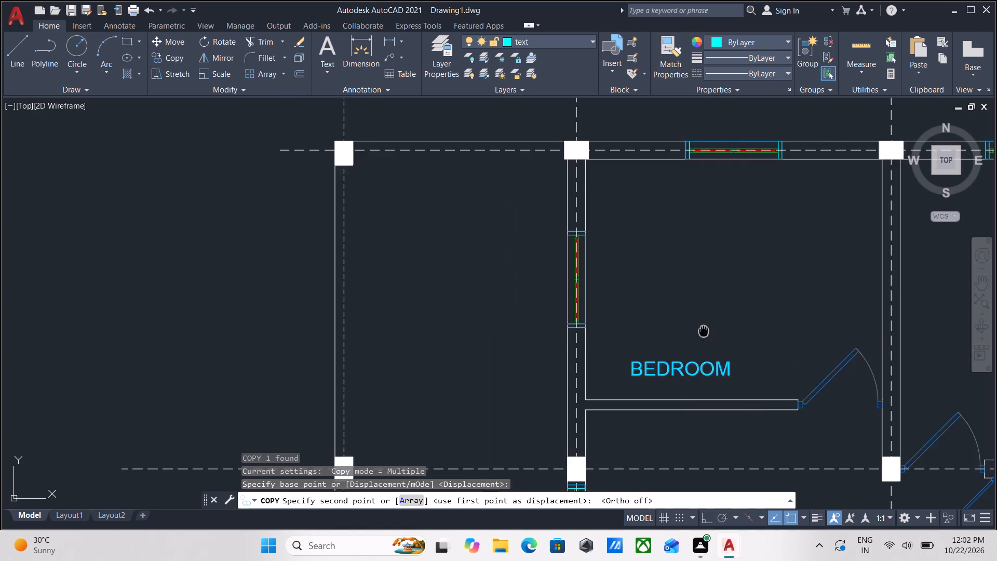
{"action": "middle_click_drag", "start_coordinate": [686, 324], "coordinate": [552, 302]}
{"action": "scroll", "coordinate": [635, 285], "scroll_direction": "down", "scroll_amount": 1}
{"action": "middle_click_drag", "start_coordinate": [635, 285], "coordinate": [582, 289]}
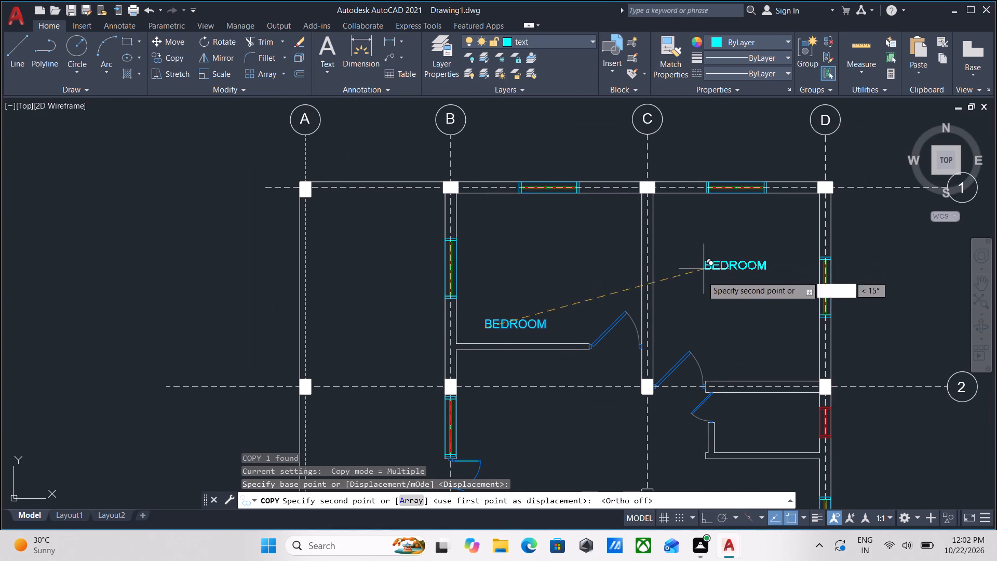
{"action": "scroll", "coordinate": [689, 317], "scroll_direction": "up", "scroll_amount": 1}
{"action": "scroll", "coordinate": [689, 317], "scroll_direction": "down", "scroll_amount": 1}
{"action": "middle_click_drag", "start_coordinate": [689, 317], "coordinate": [701, 280]}
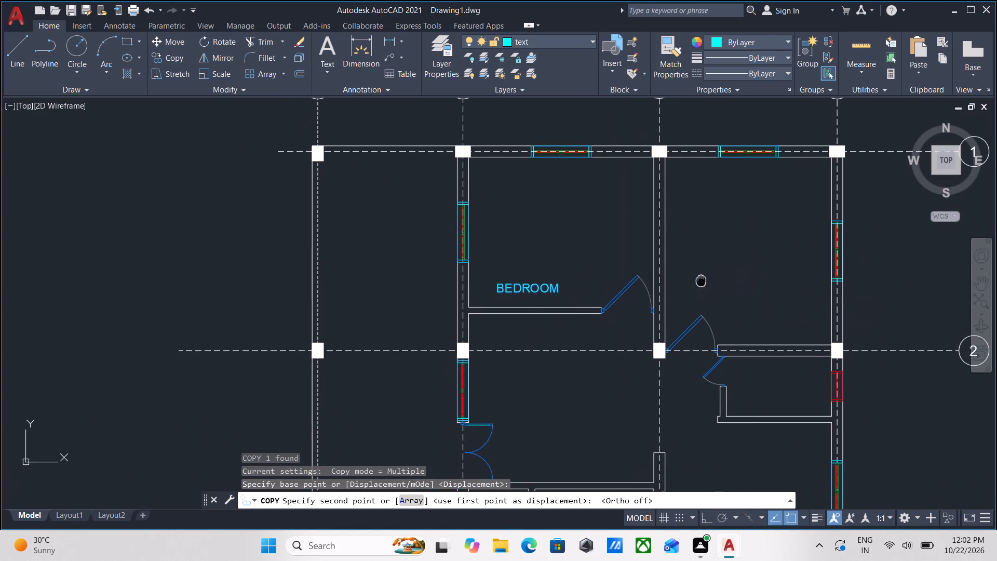
{"action": "scroll", "coordinate": [697, 299], "scroll_direction": "up", "scroll_amount": 1}
{"action": "scroll", "coordinate": [699, 299], "scroll_direction": "down", "scroll_amount": 1}
{"action": "middle_click", "coordinate": [699, 299]}
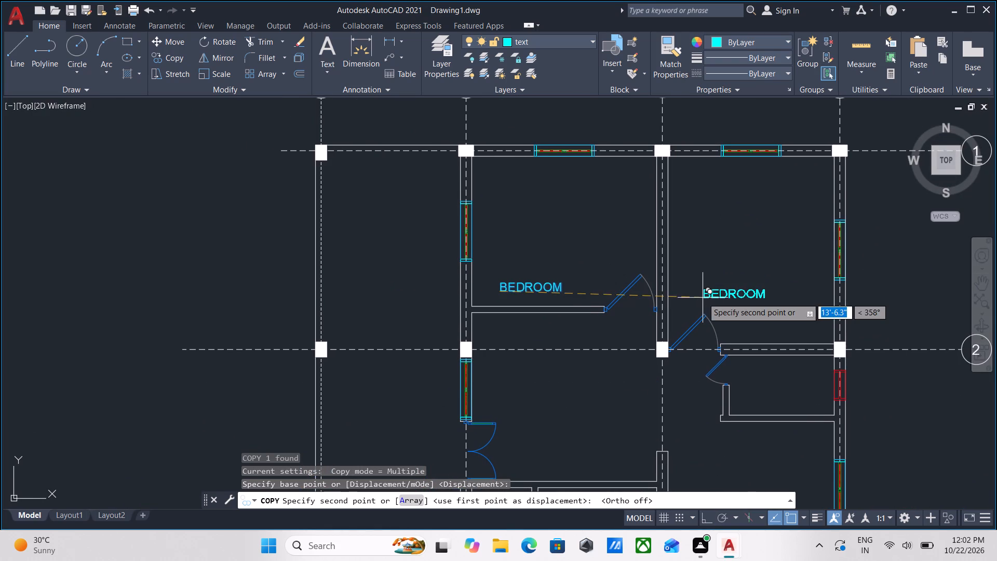
{"action": "left_click", "coordinate": [717, 297]}
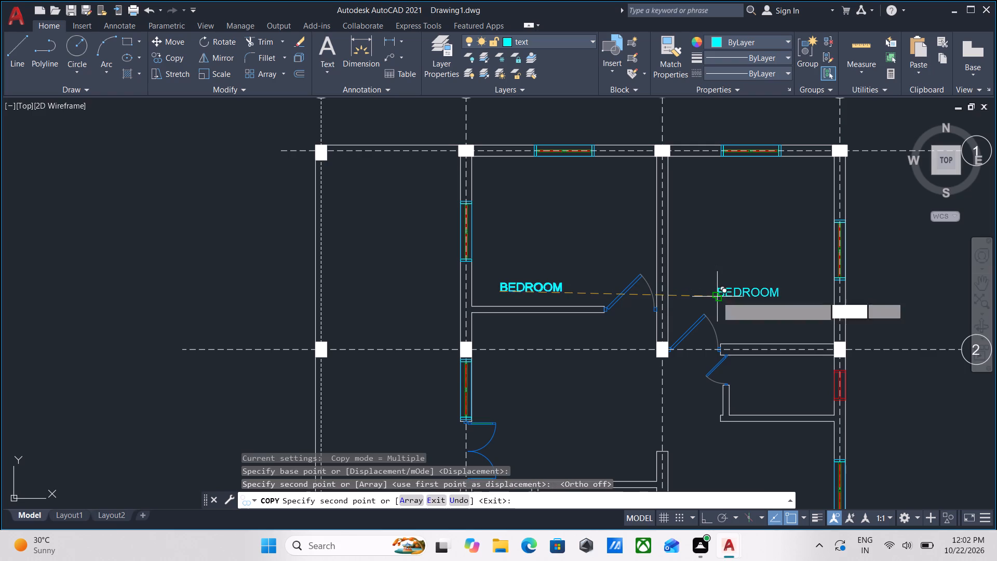
Place further BEDROOM copies in the B–C room below grid line 2, the C–D room above grid line 3, and the small C–D room below grid line 2.
{"action": "middle_click_drag", "start_coordinate": [720, 410], "coordinate": [824, 304]}
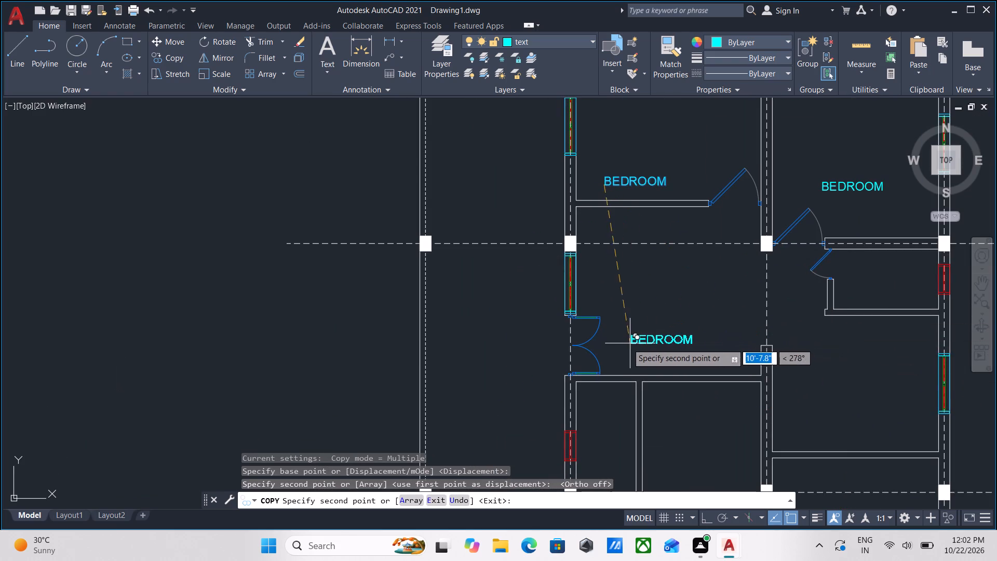
{"action": "left_click", "coordinate": [617, 339]}
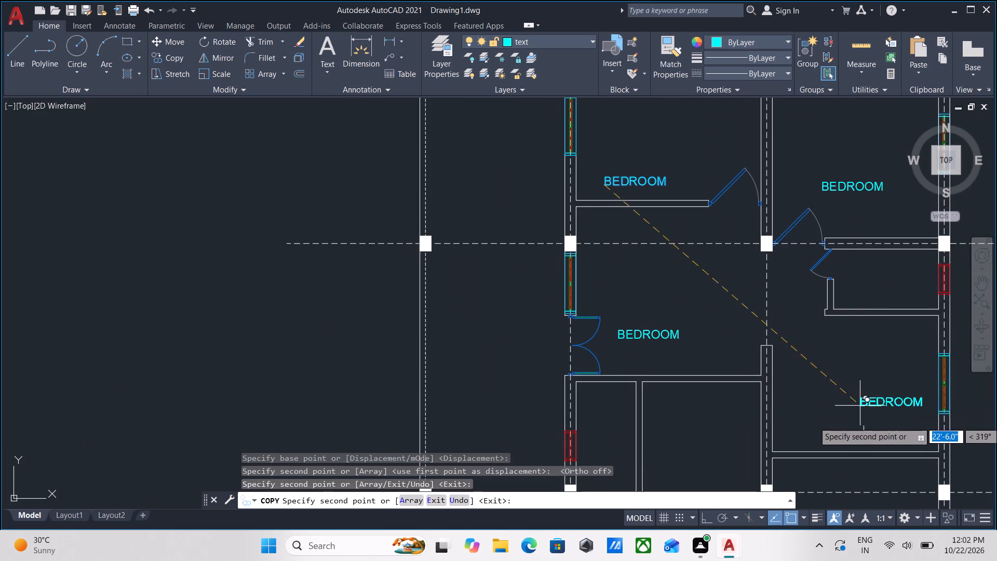
{"action": "middle_click_drag", "start_coordinate": [866, 424], "coordinate": [845, 375]}
{"action": "left_click", "coordinate": [796, 368]}
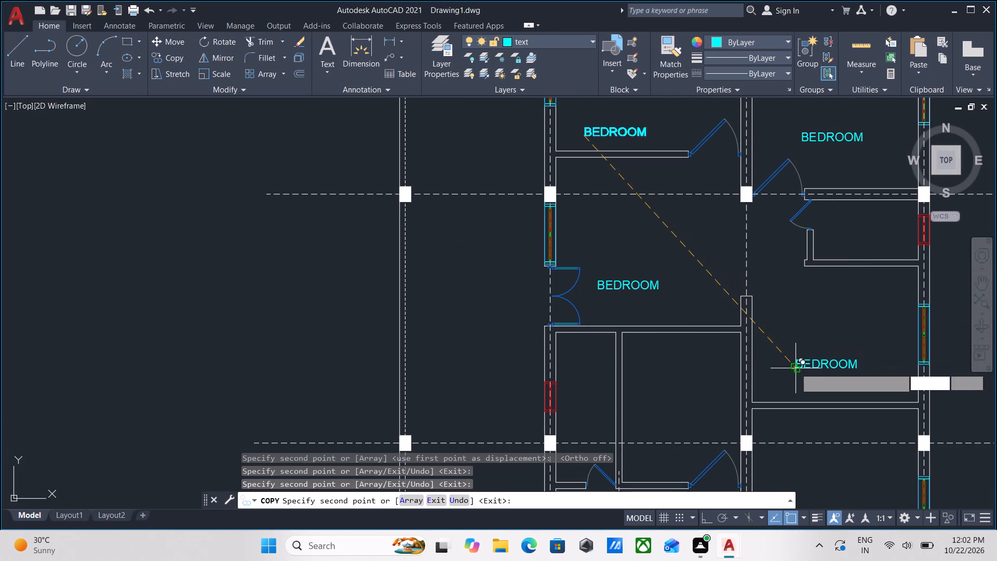
{"action": "middle_click_drag", "start_coordinate": [801, 298], "coordinate": [800, 378]}
{"action": "left_click", "coordinate": [828, 312]}
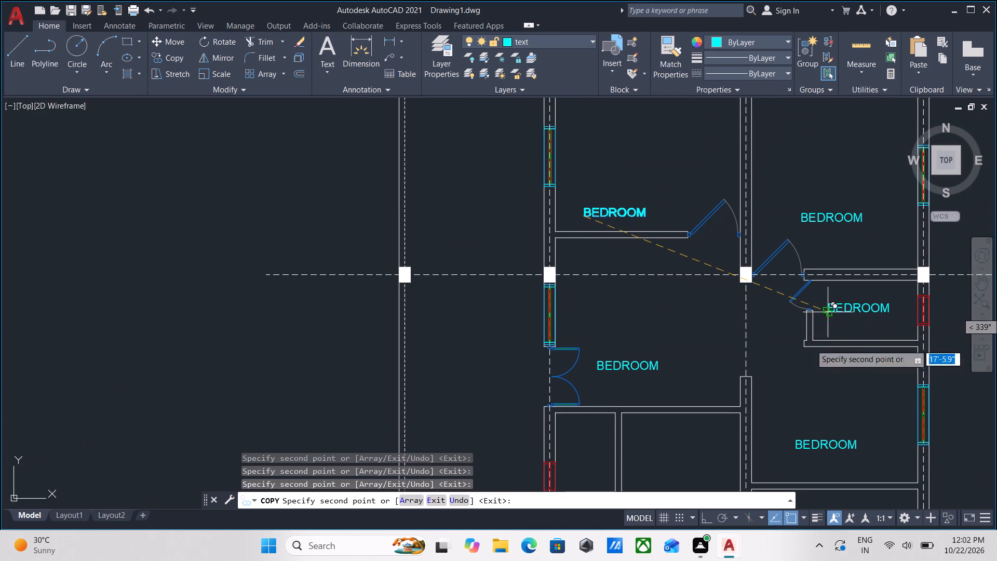
Place BEDROOM copies in the large B–C room above grid line 4 and in the two C–D rooms between grid lines 3 and 4.
{"action": "middle_click_drag", "start_coordinate": [783, 398], "coordinate": [802, 254]}
{"action": "middle_click_drag", "start_coordinate": [658, 385], "coordinate": [745, 250]}
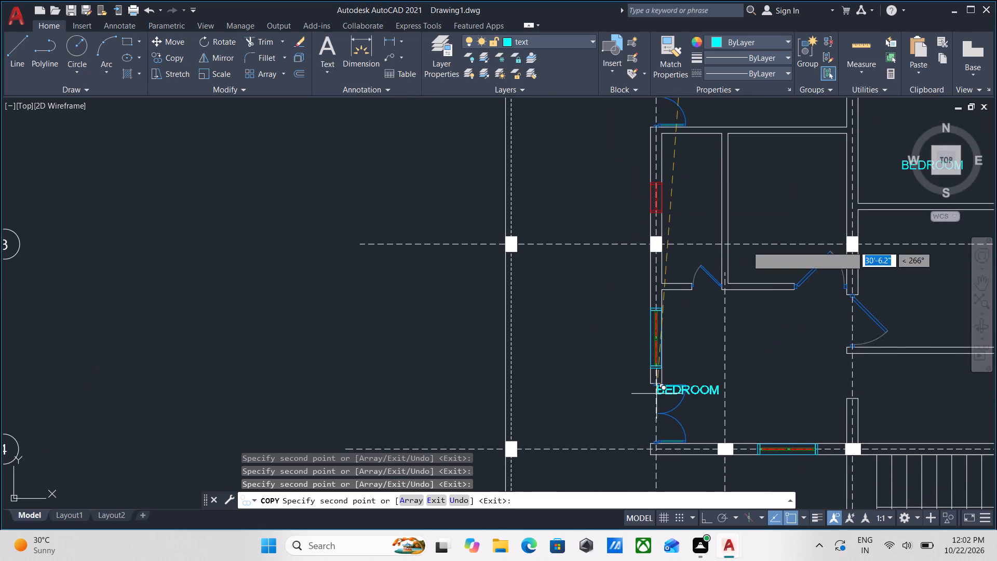
{"action": "middle_click_drag", "start_coordinate": [755, 407], "coordinate": [769, 375]}
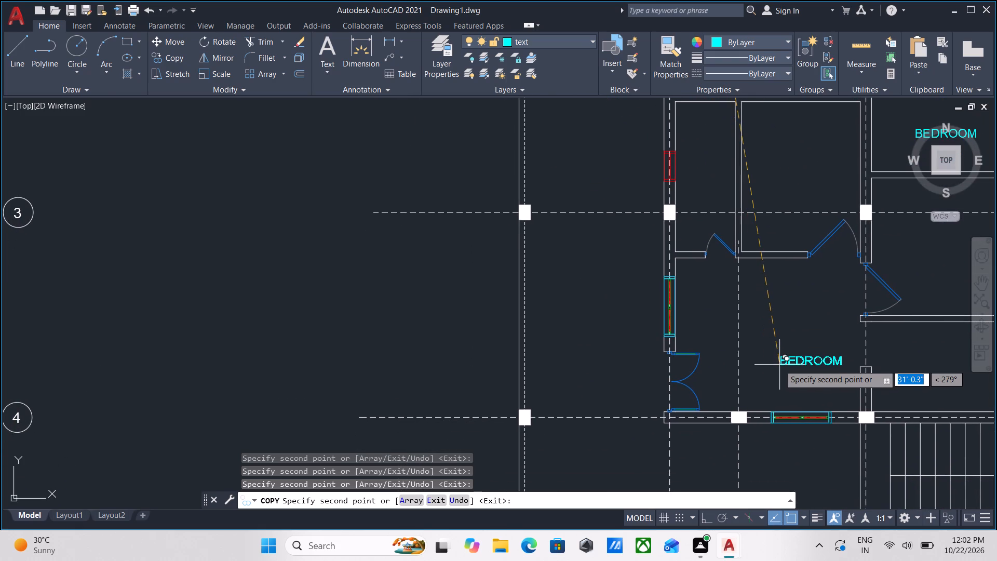
{"action": "scroll", "coordinate": [778, 365], "scroll_direction": "down", "scroll_amount": 1}
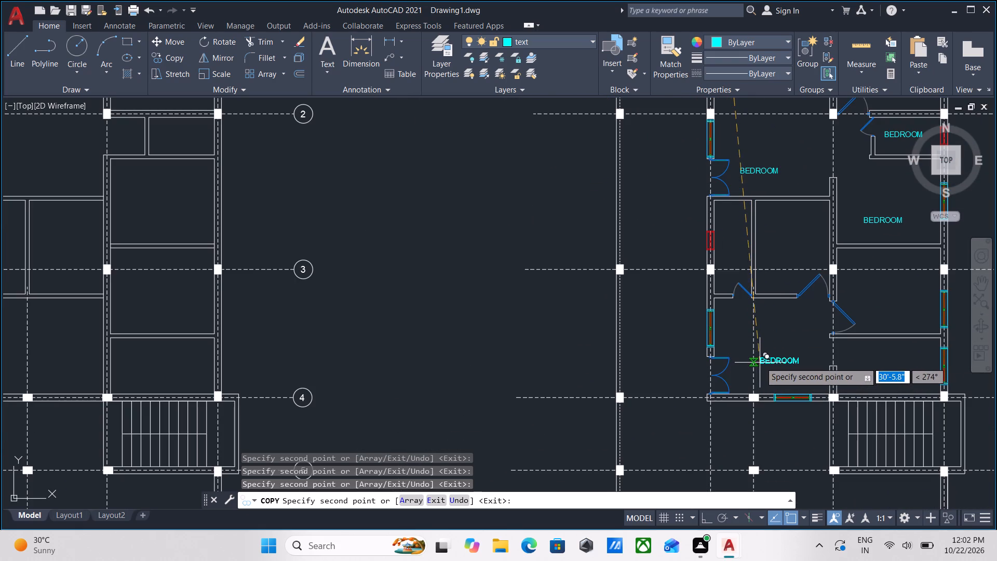
{"action": "left_click", "coordinate": [760, 362]}
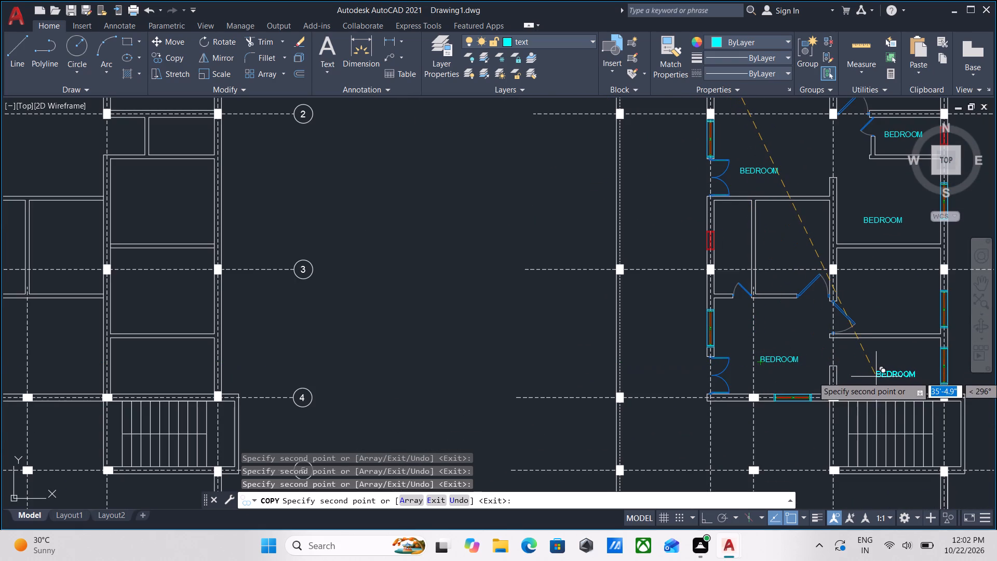
{"action": "left_click", "coordinate": [876, 377]}
{"action": "left_click", "coordinate": [870, 295]}
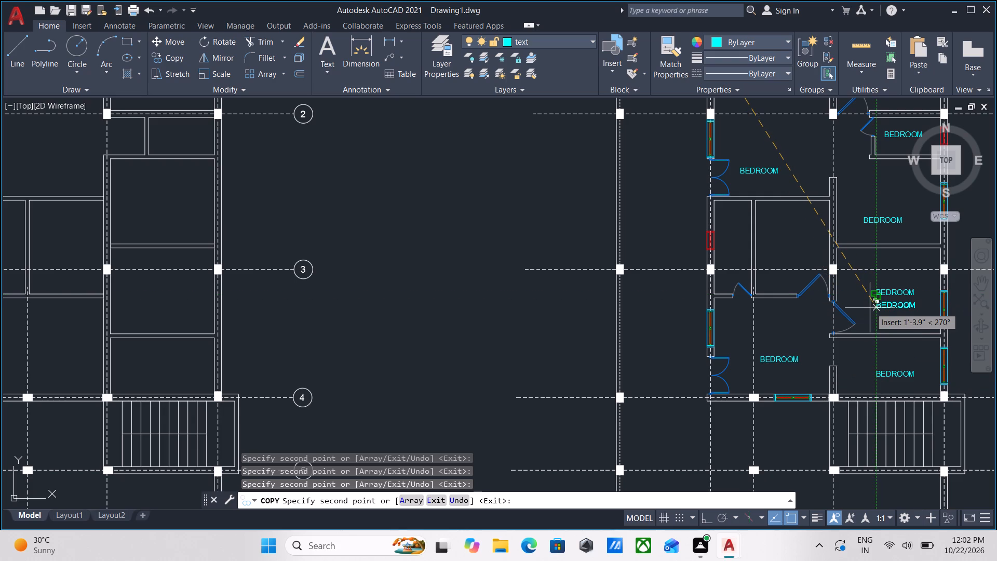
{"action": "key", "text": "Escape"}
{"action": "key", "text": "Escape"}
Hide the second floor plan's grid lines and columns using object isolation.
{"action": "left_click", "coordinate": [559, 286]}
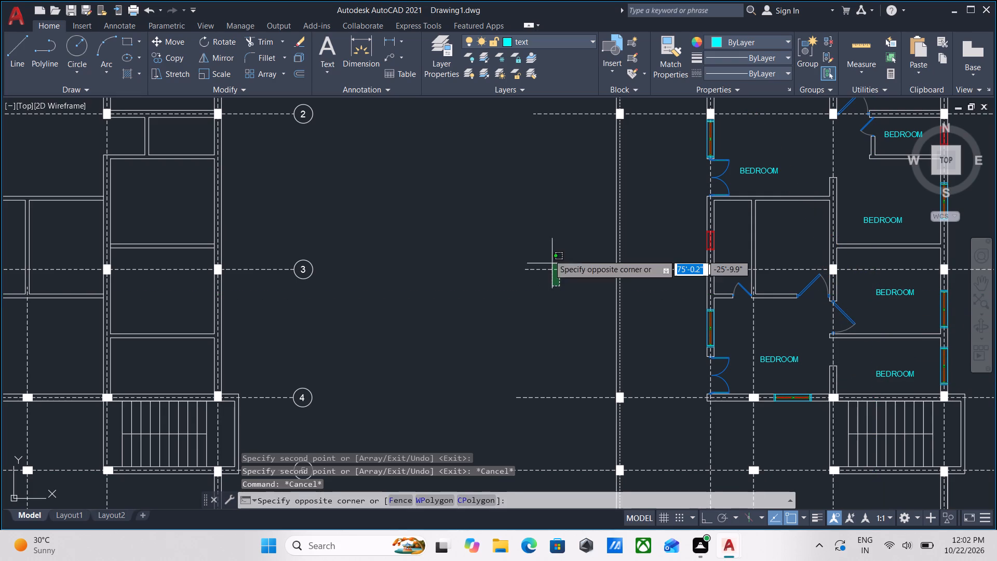
{"action": "left_click", "coordinate": [545, 247]}
{"action": "right_click", "coordinate": [544, 247]}
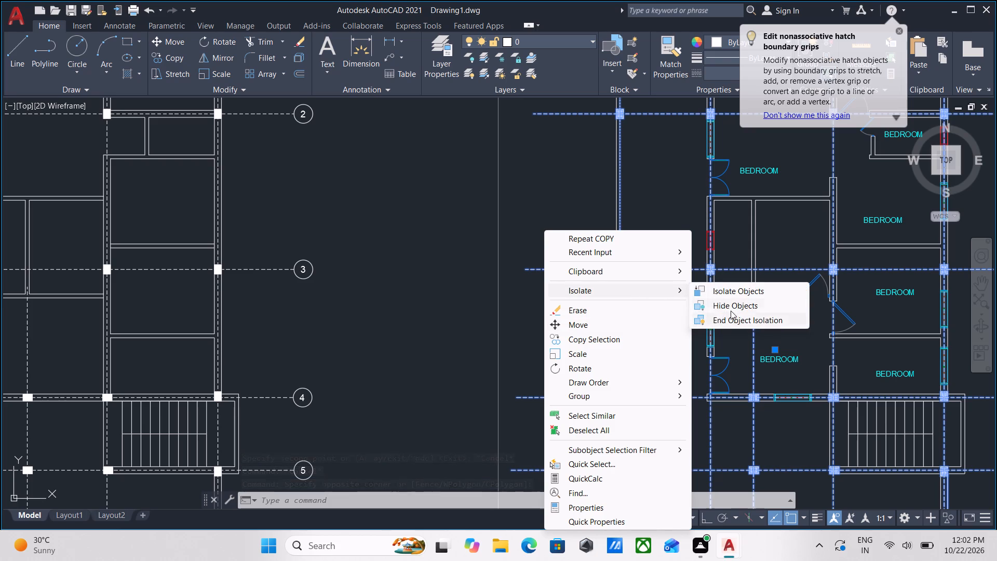
{"action": "left_click", "coordinate": [736, 308]}
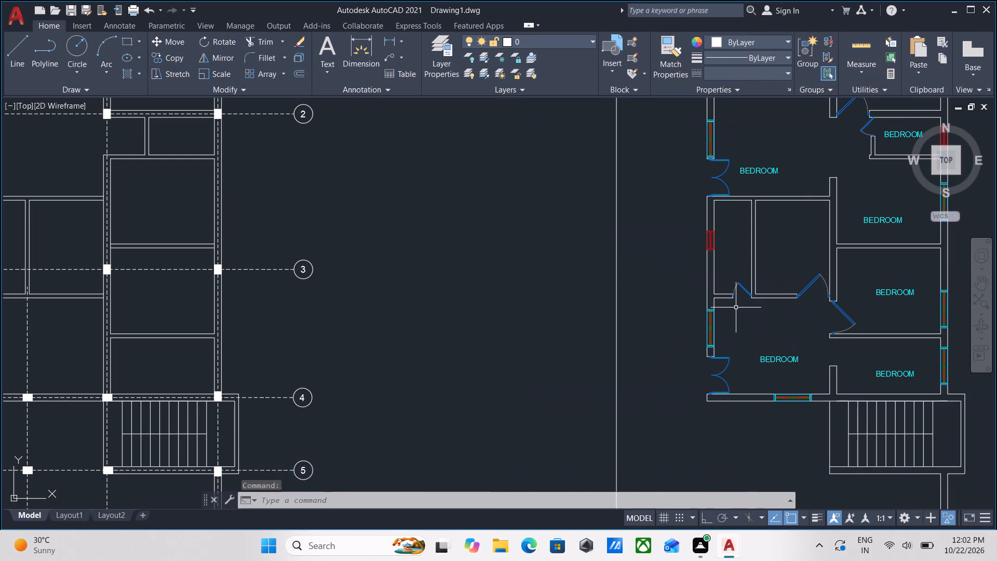
Change the BEDROOM label beside the upper double door to HALL.
{"action": "scroll", "coordinate": [730, 340], "scroll_direction": "down", "scroll_amount": 1}
{"action": "middle_click_drag", "start_coordinate": [731, 341], "coordinate": [583, 349]}
{"action": "scroll", "coordinate": [691, 328], "scroll_direction": "up", "scroll_amount": 2}
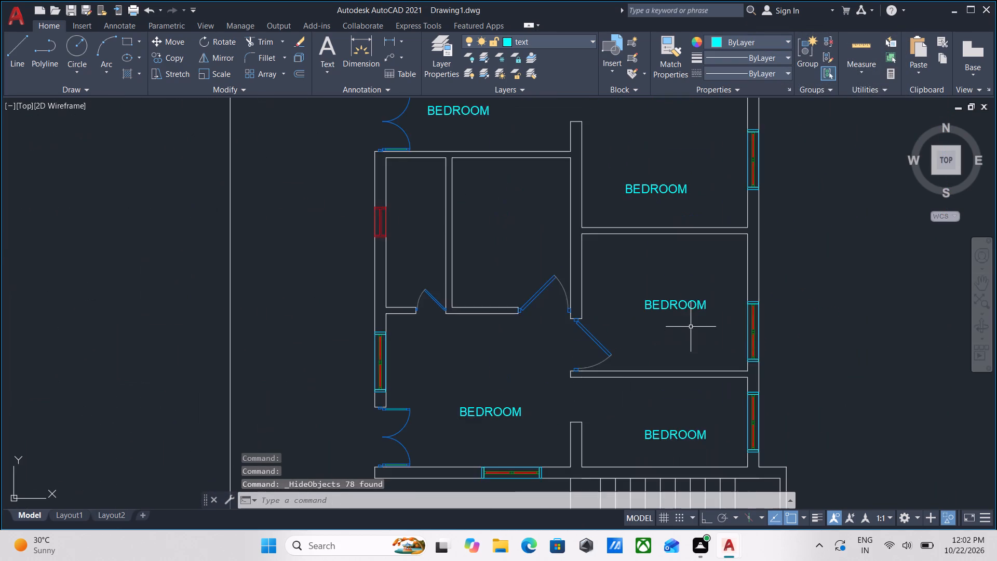
{"action": "scroll", "coordinate": [686, 326], "scroll_direction": "up", "scroll_amount": 2}
{"action": "scroll", "coordinate": [636, 322], "scroll_direction": "down", "scroll_amount": 1}
{"action": "middle_click_drag", "start_coordinate": [636, 326], "coordinate": [649, 385]}
{"action": "scroll", "coordinate": [629, 341], "scroll_direction": "down", "scroll_amount": 1}
{"action": "middle_click_drag", "start_coordinate": [629, 341], "coordinate": [652, 374]}
{"action": "scroll", "coordinate": [613, 337], "scroll_direction": "down", "scroll_amount": 2}
{"action": "middle_click_drag", "start_coordinate": [613, 337], "coordinate": [643, 382]}
{"action": "scroll", "coordinate": [587, 276], "scroll_direction": "up", "scroll_amount": 1}
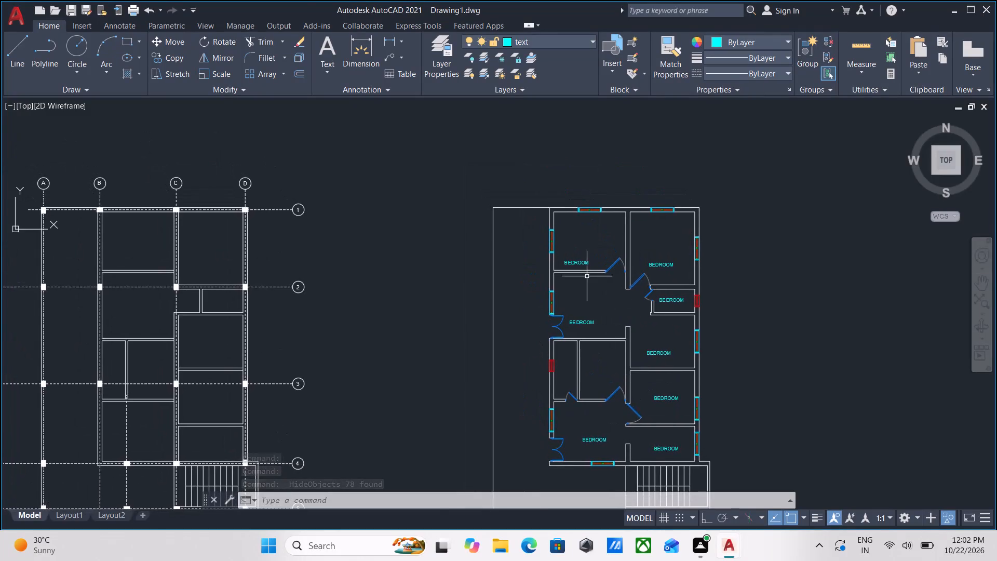
{"action": "middle_click_drag", "start_coordinate": [587, 276], "coordinate": [602, 372]}
{"action": "scroll", "coordinate": [591, 351], "scroll_direction": "up", "scroll_amount": 2}
{"action": "scroll", "coordinate": [591, 351], "scroll_direction": "down", "scroll_amount": 1}
{"action": "middle_click_drag", "start_coordinate": [591, 351], "coordinate": [577, 222]}
{"action": "double_click", "coordinate": [590, 372]}
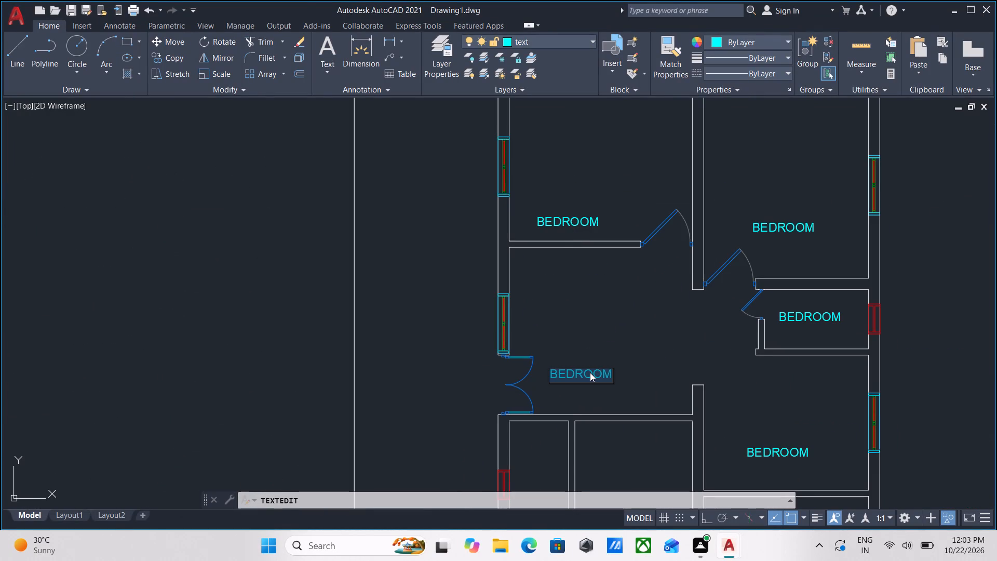
{"action": "type", "text": "HA"}
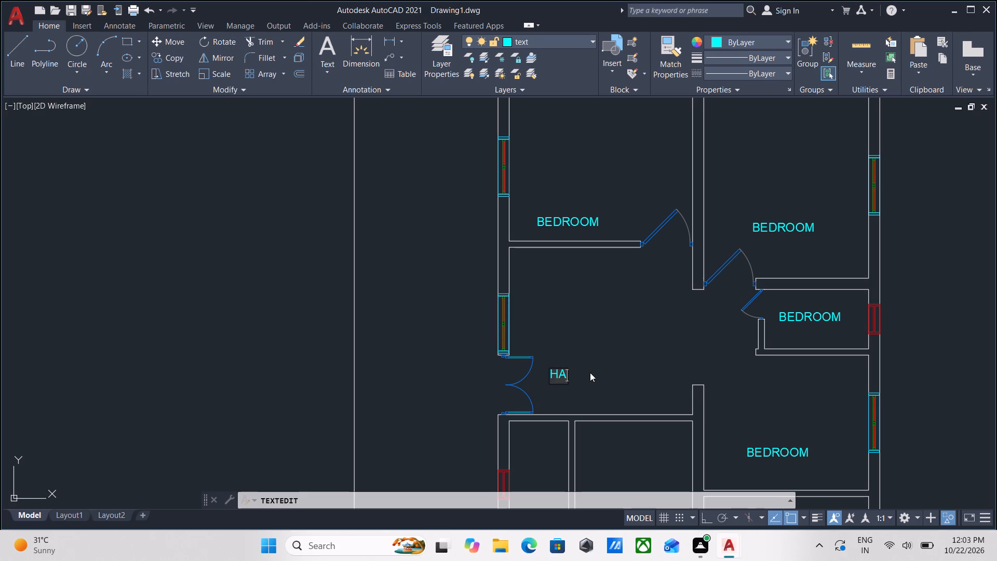
{"action": "key", "text": "apostrophe"}
{"action": "key", "text": "BackSpace"}
{"action": "type", "text": "LL"}
{"action": "key", "text": "Return"}
{"action": "key", "text": "Return"}
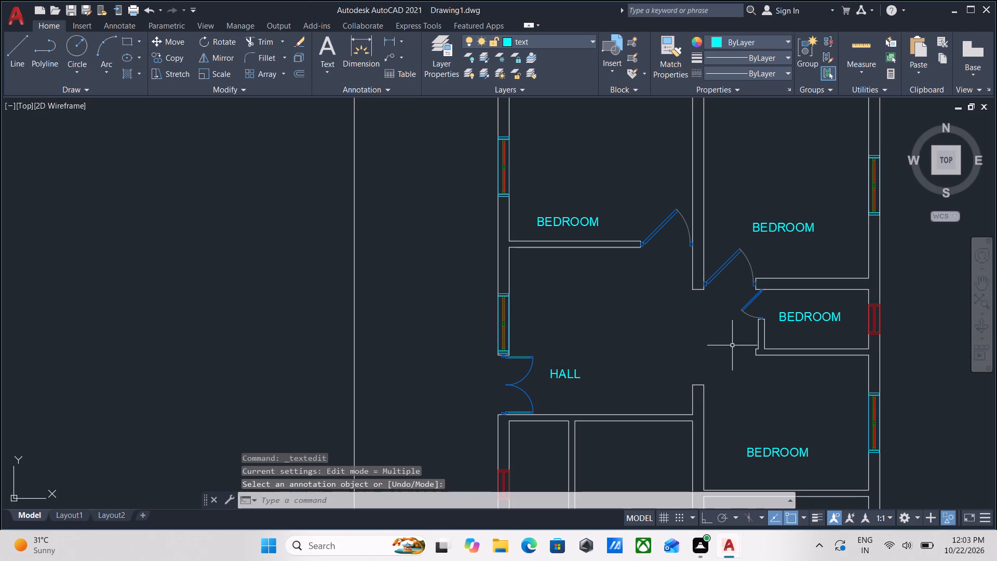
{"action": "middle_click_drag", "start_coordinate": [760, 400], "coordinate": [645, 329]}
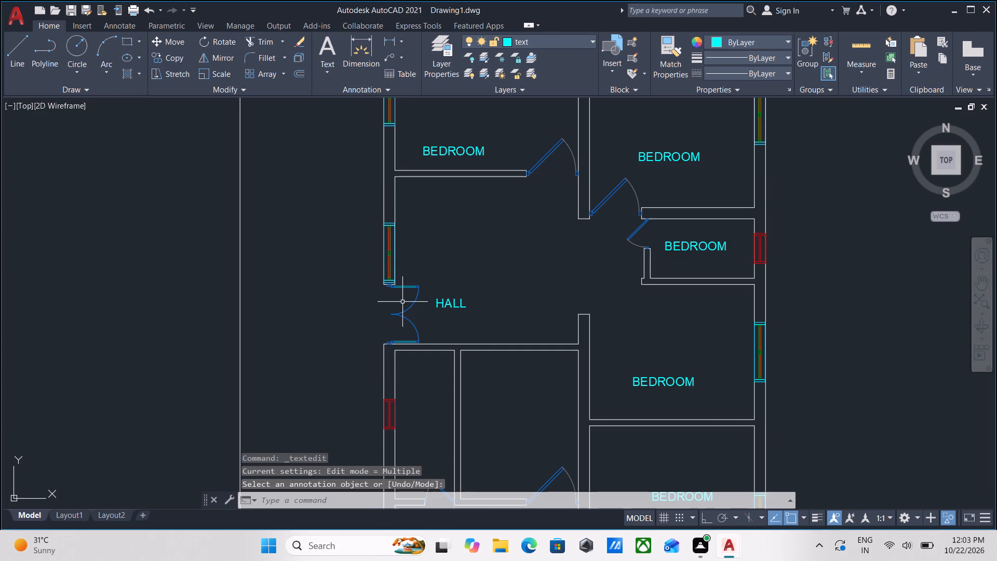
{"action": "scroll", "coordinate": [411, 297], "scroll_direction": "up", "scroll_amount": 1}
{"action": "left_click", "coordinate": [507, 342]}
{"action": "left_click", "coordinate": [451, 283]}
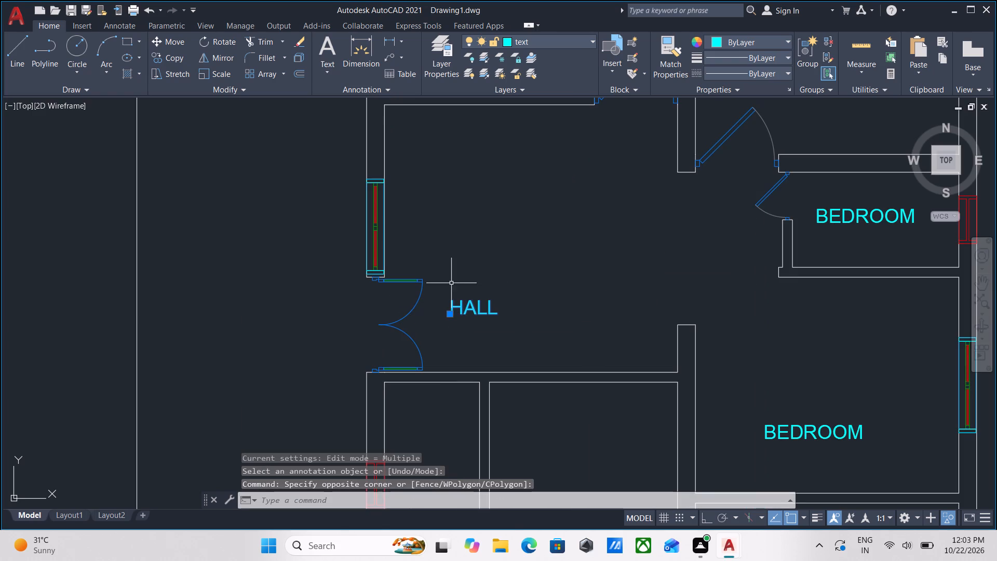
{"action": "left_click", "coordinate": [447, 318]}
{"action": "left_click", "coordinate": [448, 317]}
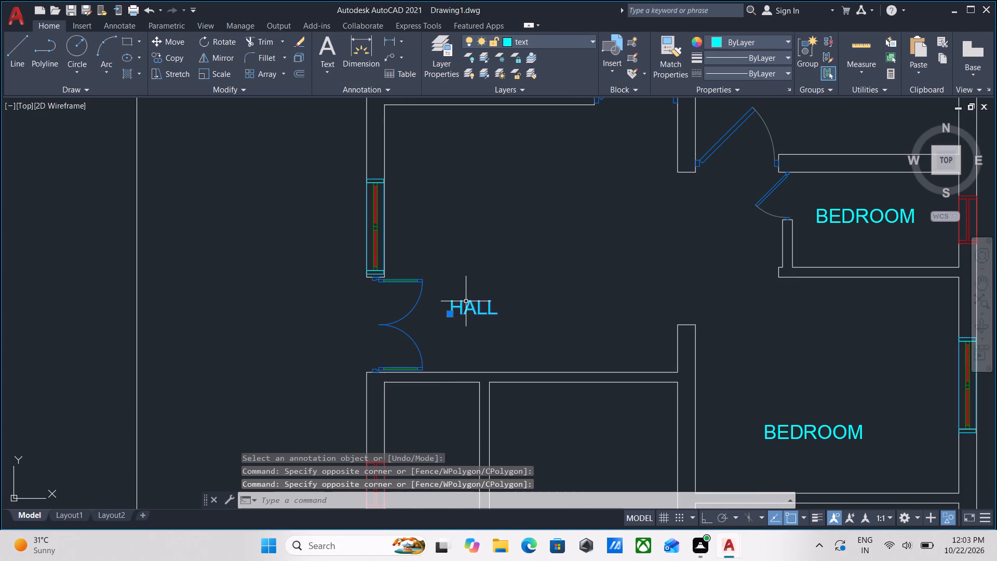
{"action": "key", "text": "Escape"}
Move the HALL label about 3'-4" up and away from the double door, toward the middle of the hall.
{"action": "scroll", "coordinate": [494, 327], "scroll_direction": "up", "scroll_amount": 1}
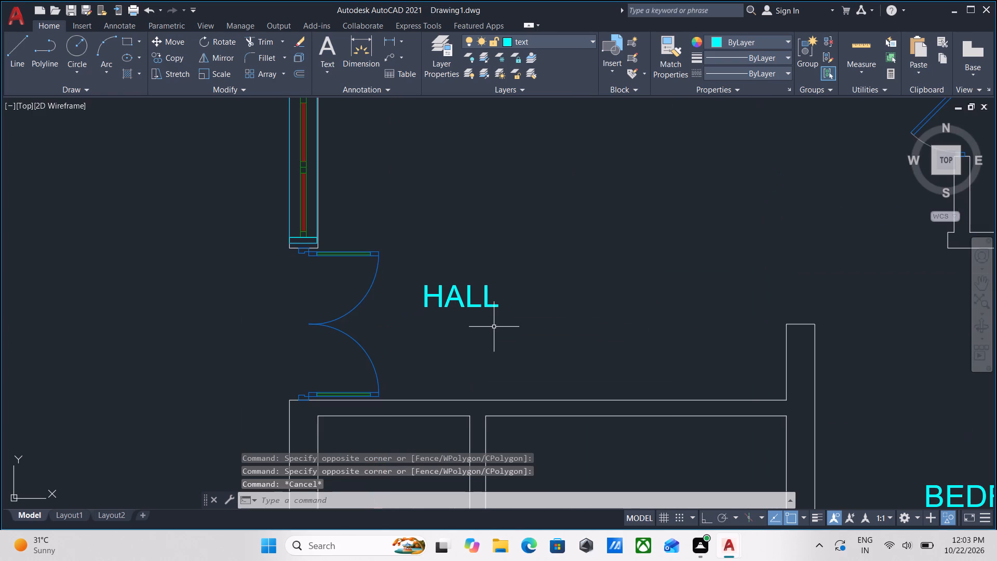
{"action": "scroll", "coordinate": [494, 331], "scroll_direction": "up", "scroll_amount": 2}
{"action": "left_click_drag", "start_coordinate": [508, 334], "coordinate": [503, 323]}
{"action": "left_click", "coordinate": [412, 226]}
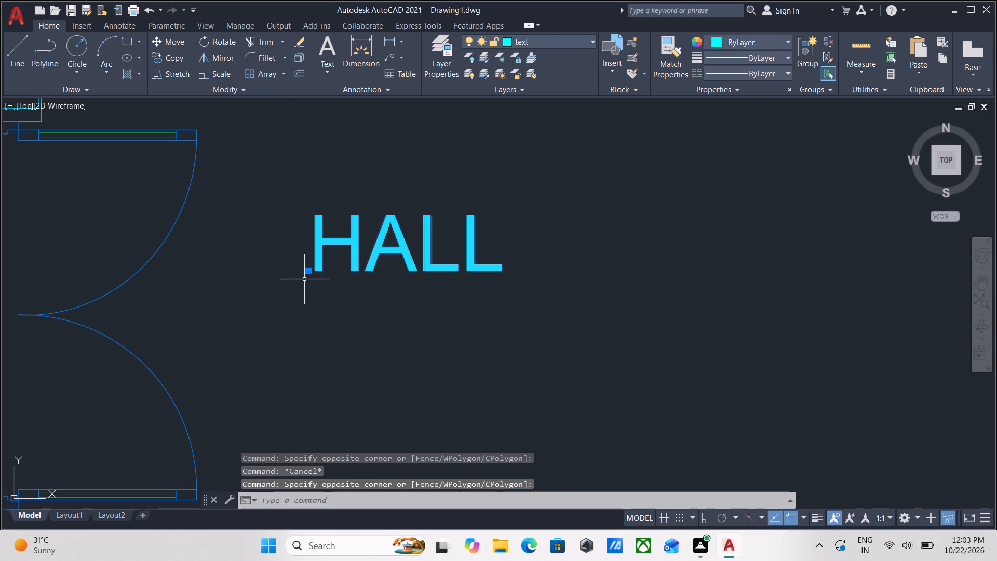
{"action": "left_click", "coordinate": [312, 274]}
{"action": "scroll", "coordinate": [410, 201], "scroll_direction": "down", "scroll_amount": 3}
{"action": "middle_click_drag", "start_coordinate": [410, 201], "coordinate": [409, 245]}
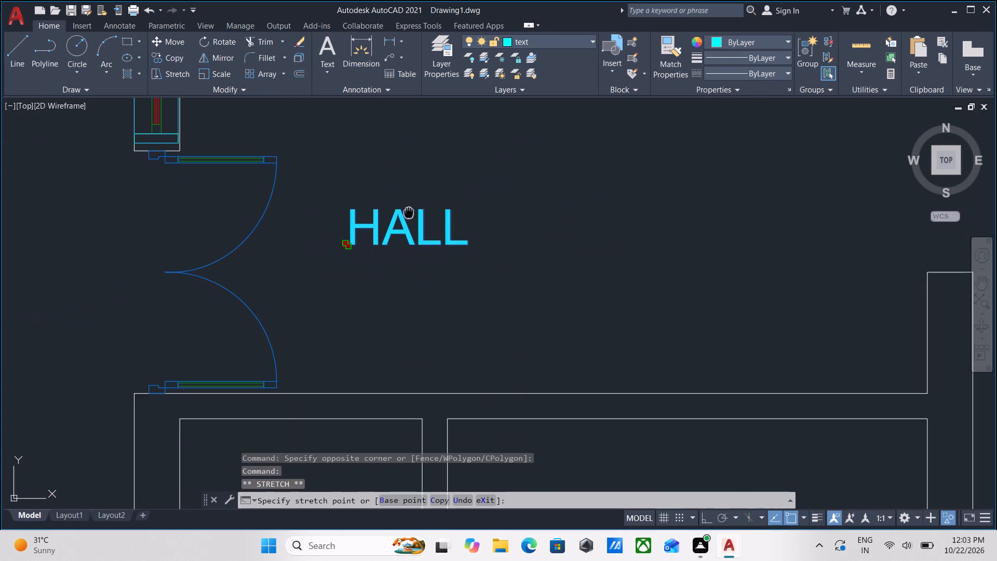
{"action": "middle_click_drag", "start_coordinate": [409, 245], "coordinate": [409, 258]}
{"action": "scroll", "coordinate": [409, 245], "scroll_direction": "down", "scroll_amount": 2}
{"action": "middle_click_drag", "start_coordinate": [420, 263], "coordinate": [419, 311]}
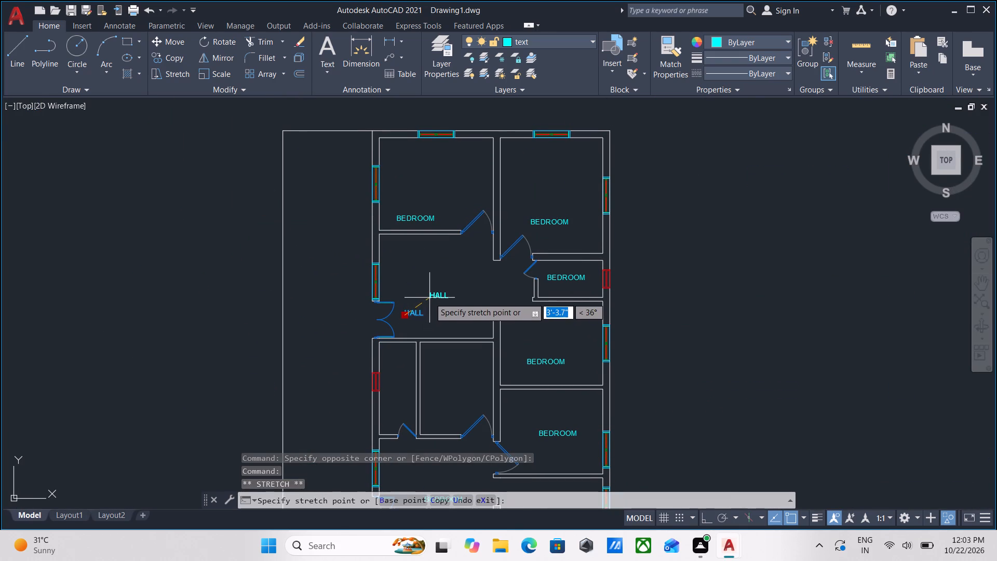
{"action": "left_click", "coordinate": [429, 298]}
{"action": "scroll", "coordinate": [497, 296], "scroll_direction": "up", "scroll_amount": 2}
{"action": "key", "text": "Escape"}
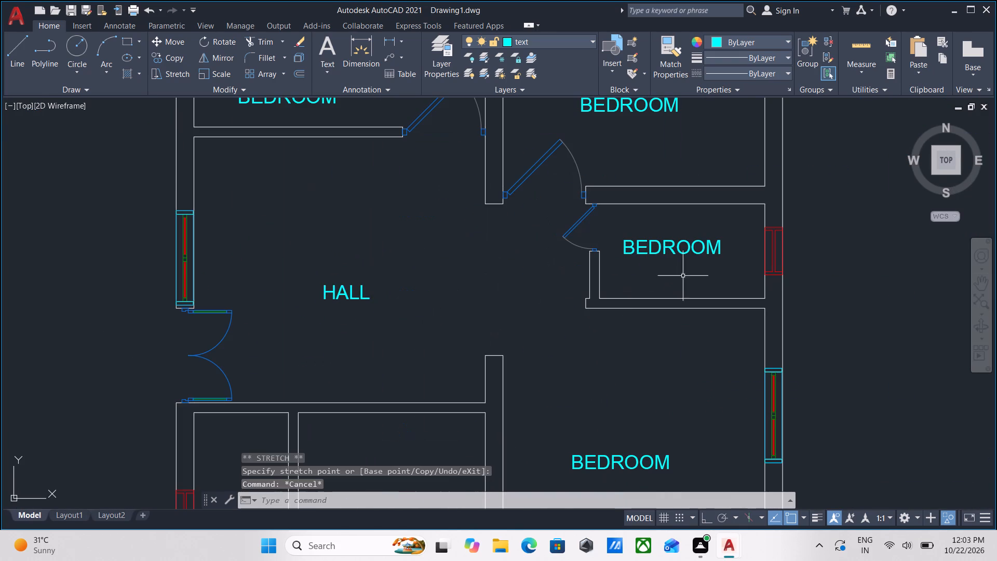
Change the BEDROOM label in the small room directly east of the hall to TOILET.
{"action": "scroll", "coordinate": [696, 267], "scroll_direction": "down", "scroll_amount": 1}
{"action": "middle_click_drag", "start_coordinate": [696, 267], "coordinate": [673, 272]}
{"action": "scroll", "coordinate": [696, 267], "scroll_direction": "down", "scroll_amount": 1}
{"action": "scroll", "coordinate": [673, 272], "scroll_direction": "up", "scroll_amount": 2}
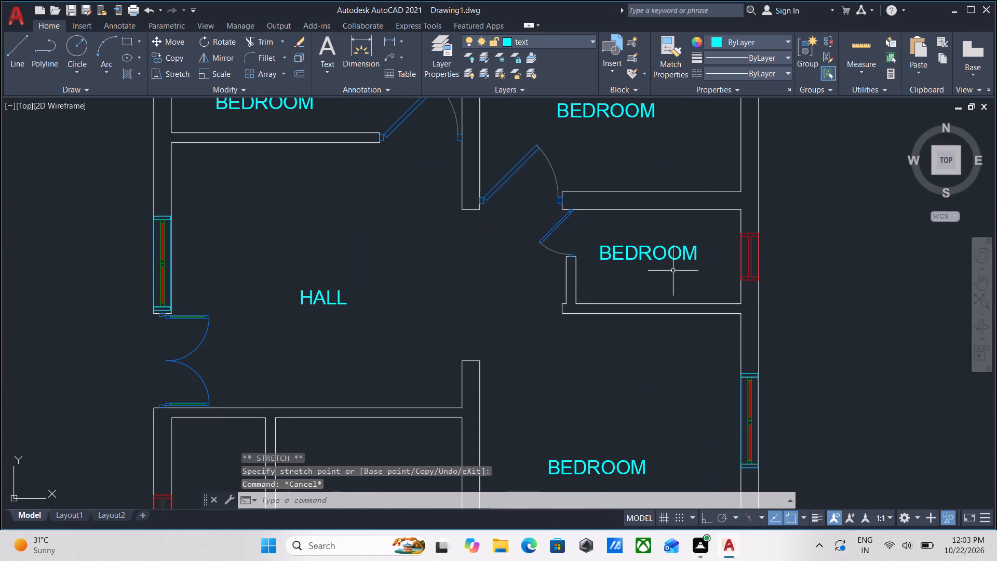
{"action": "left_click", "coordinate": [675, 268]}
{"action": "left_click", "coordinate": [637, 242]}
{"action": "scroll", "coordinate": [627, 250], "scroll_direction": "up", "scroll_amount": 2}
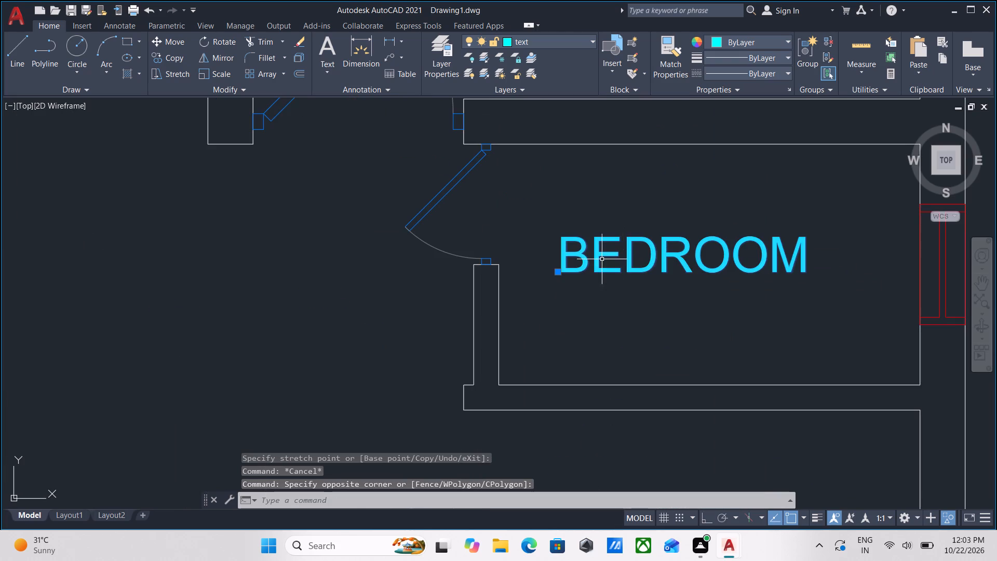
{"action": "scroll", "coordinate": [544, 264], "scroll_direction": "down", "scroll_amount": 2}
{"action": "double_click", "coordinate": [572, 260]}
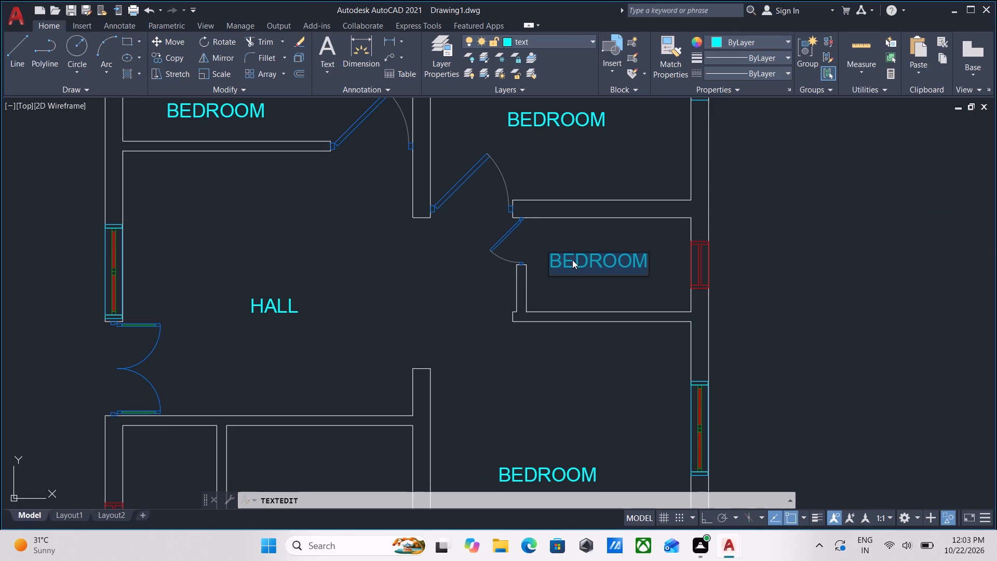
{"action": "key", "text": "t"}
{"action": "type", "text": "OILET"}
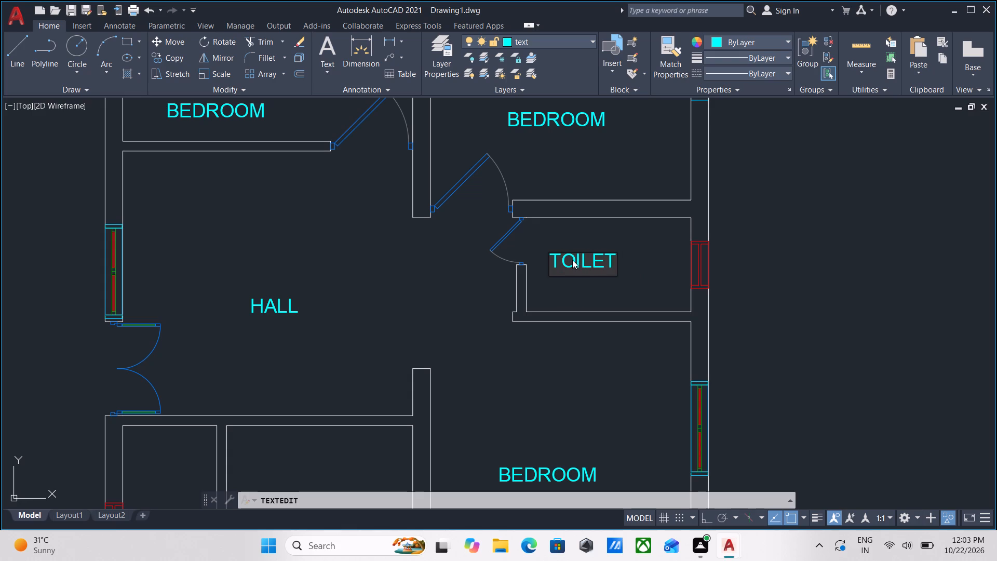
{"action": "key", "text": "Return"}
{"action": "key", "text": "Return"}
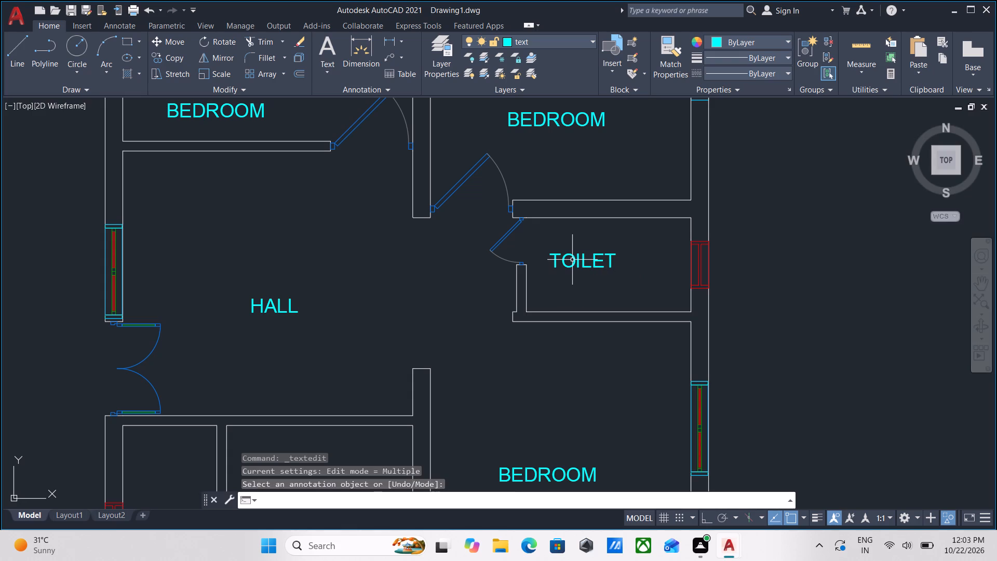
Change the BEDROOM label in the room directly below the toilet to KITCHEN.
{"action": "scroll", "coordinate": [581, 279], "scroll_direction": "down", "scroll_amount": 1}
{"action": "middle_click_drag", "start_coordinate": [581, 279], "coordinate": [592, 320]}
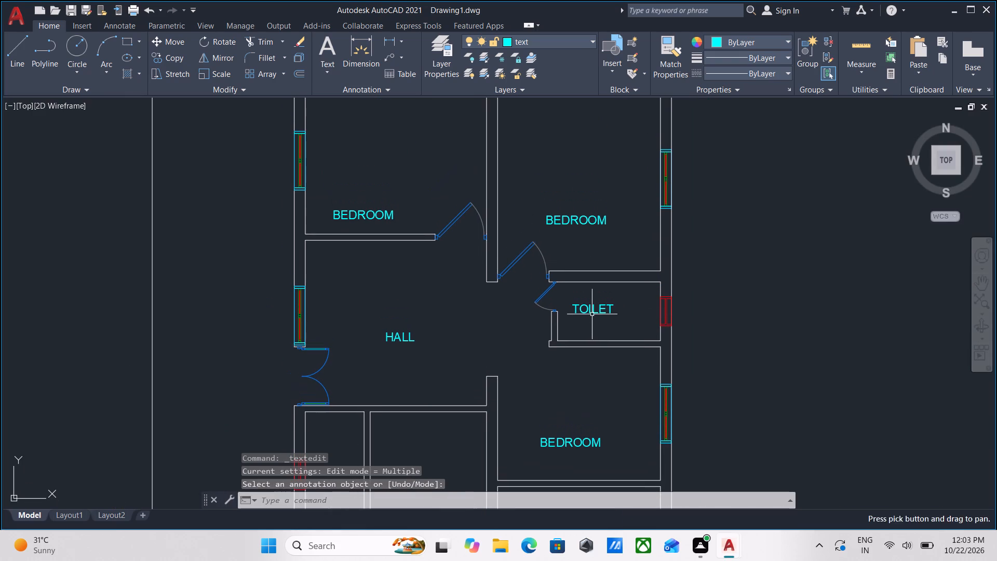
{"action": "middle_click_drag", "start_coordinate": [371, 210], "coordinate": [386, 253]}
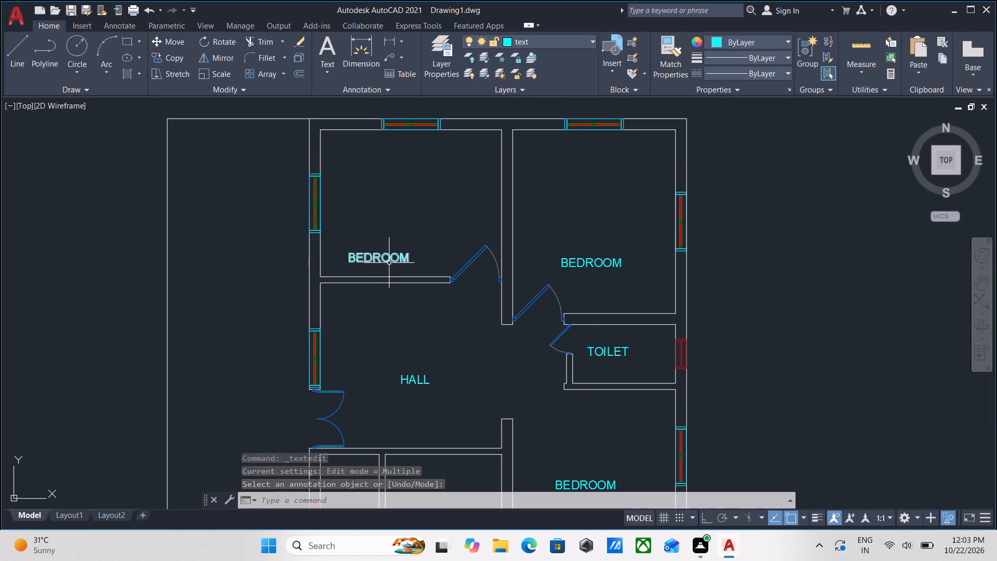
{"action": "scroll", "coordinate": [389, 263], "scroll_direction": "up", "scroll_amount": 1}
{"action": "scroll", "coordinate": [442, 250], "scroll_direction": "down", "scroll_amount": 2}
{"action": "middle_click_drag", "start_coordinate": [442, 250], "coordinate": [412, 213]}
{"action": "scroll", "coordinate": [392, 225], "scroll_direction": "up", "scroll_amount": 1}
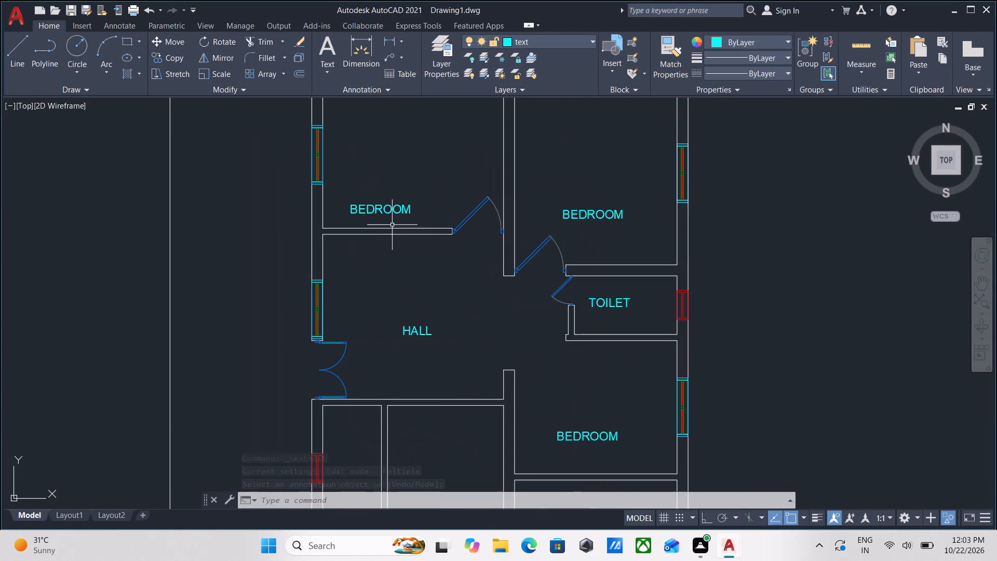
{"action": "middle_click_drag", "start_coordinate": [490, 305], "coordinate": [474, 232]}
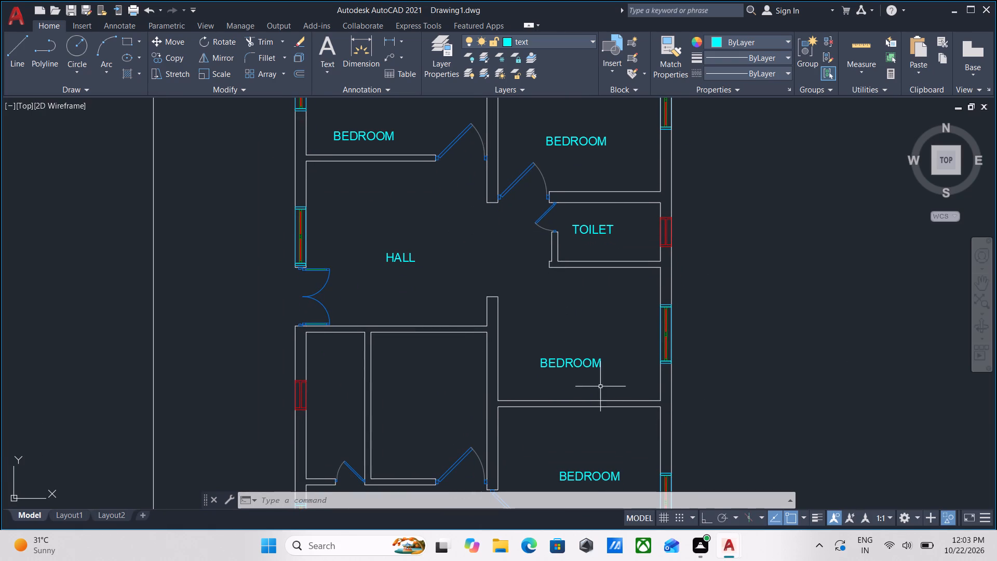
{"action": "double_click", "coordinate": [565, 363]}
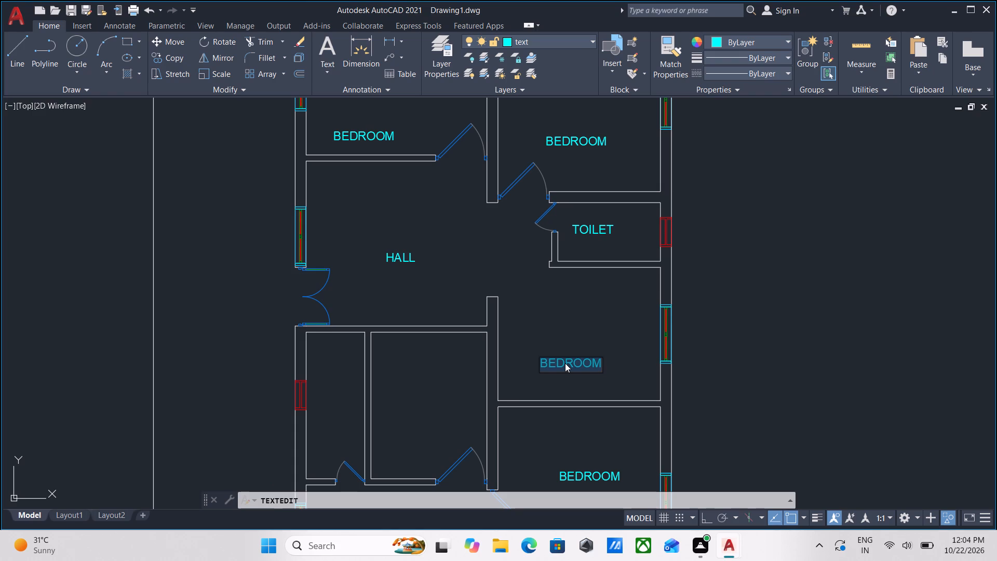
{"action": "type", "text": "KI"}
{"action": "key", "text": "t"}
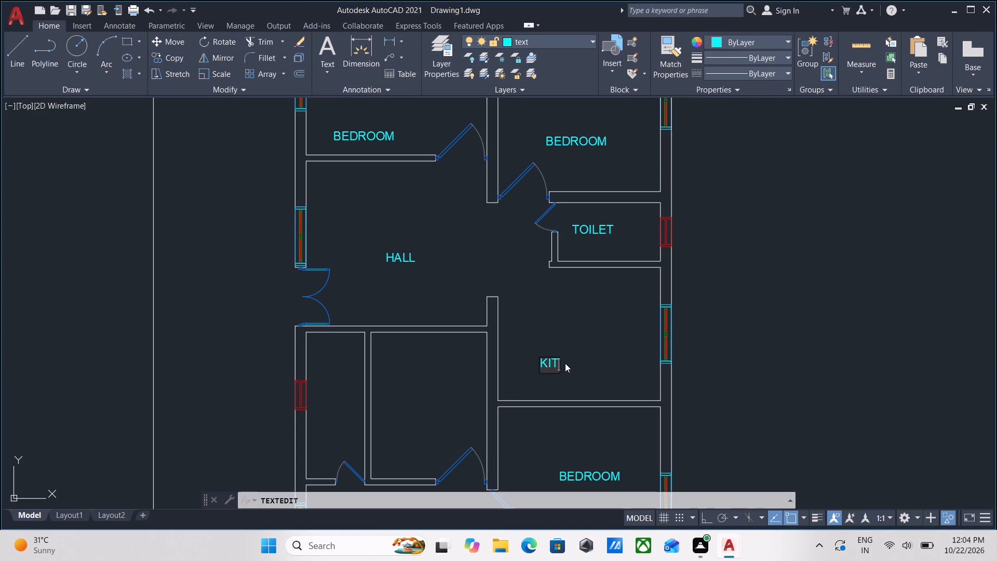
{"action": "type", "text": "CHEN"}
{"action": "key", "text": "Return"}
{"action": "key", "text": "Return"}
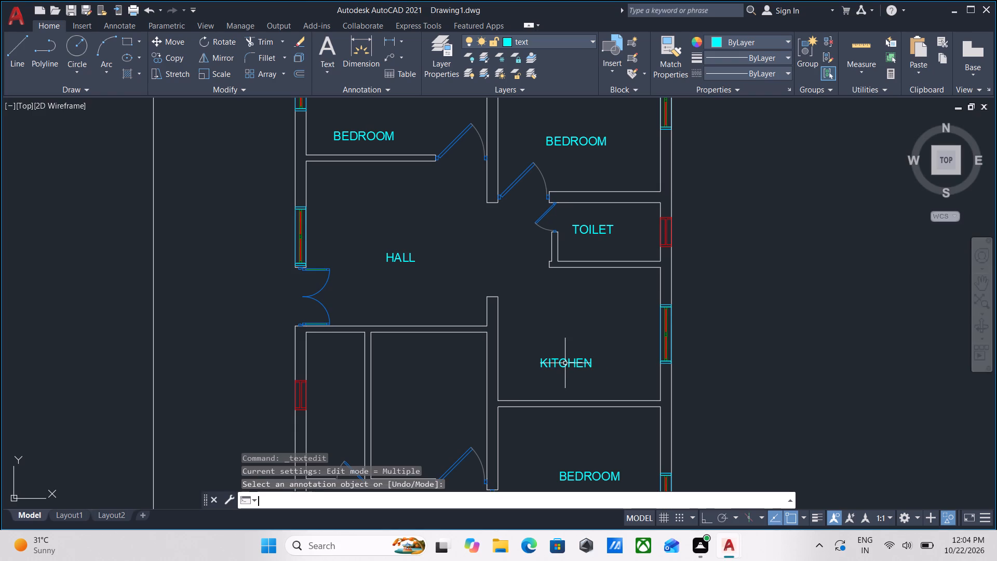
Copy the BEDROOM label from the room above the hall into the unlabelled room below the hall, west of the kitchen.
{"action": "scroll", "coordinate": [561, 365], "scroll_direction": "up", "scroll_amount": 2}
{"action": "scroll", "coordinate": [572, 355], "scroll_direction": "down", "scroll_amount": 2}
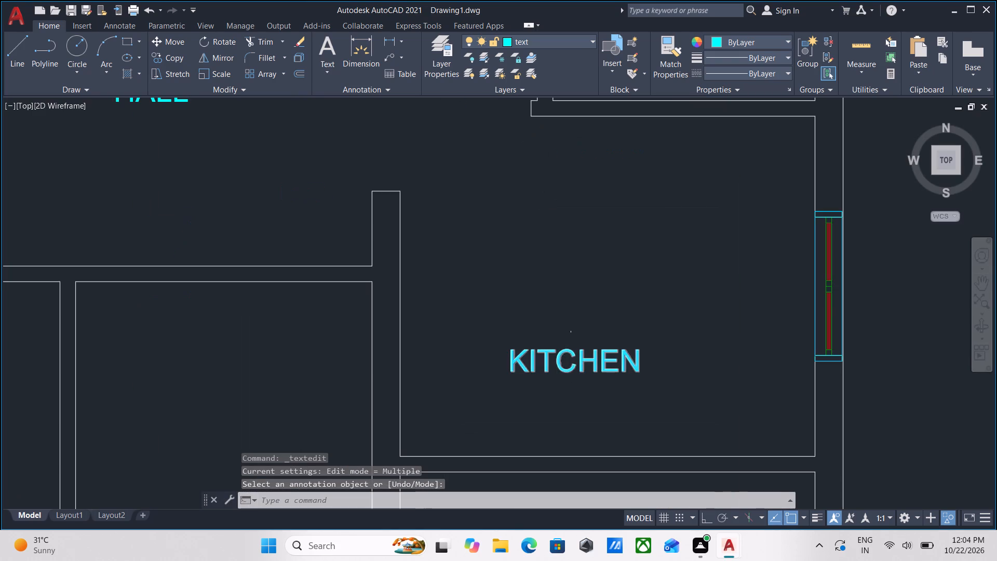
{"action": "scroll", "coordinate": [592, 355], "scroll_direction": "down", "scroll_amount": 1}
{"action": "middle_click_drag", "start_coordinate": [592, 355], "coordinate": [609, 286]}
{"action": "middle_click_drag", "start_coordinate": [448, 283], "coordinate": [465, 304]}
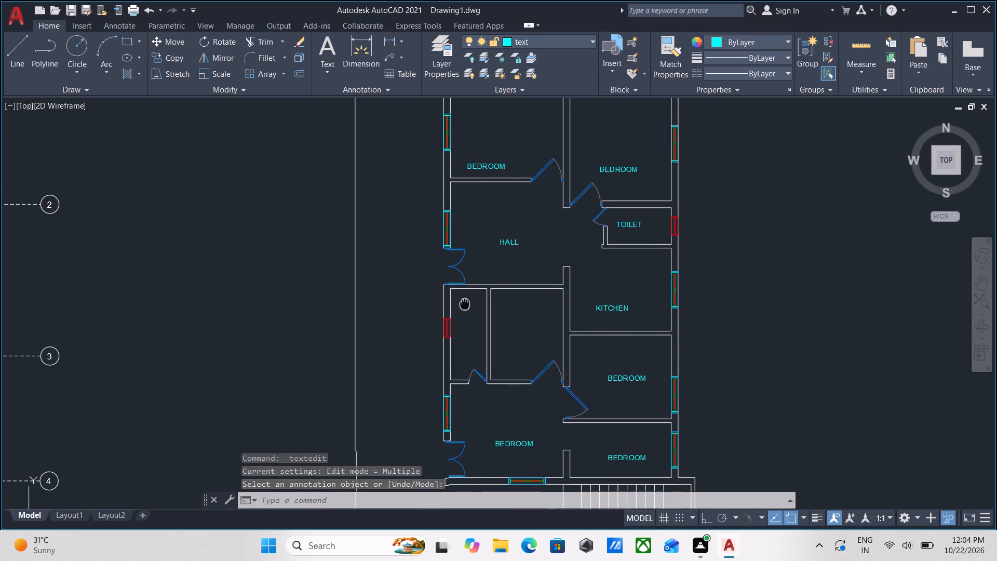
{"action": "middle_click_drag", "start_coordinate": [465, 304], "coordinate": [471, 265]}
{"action": "middle_click_drag", "start_coordinate": [505, 246], "coordinate": [506, 277]}
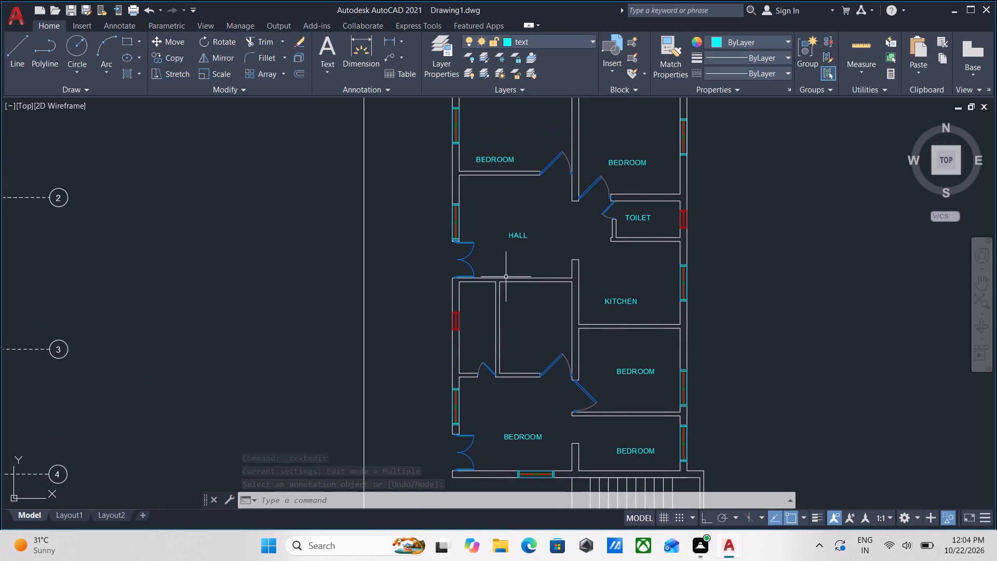
{"action": "scroll", "coordinate": [514, 146], "scroll_direction": "up", "scroll_amount": 2}
{"action": "left_click", "coordinate": [527, 188]}
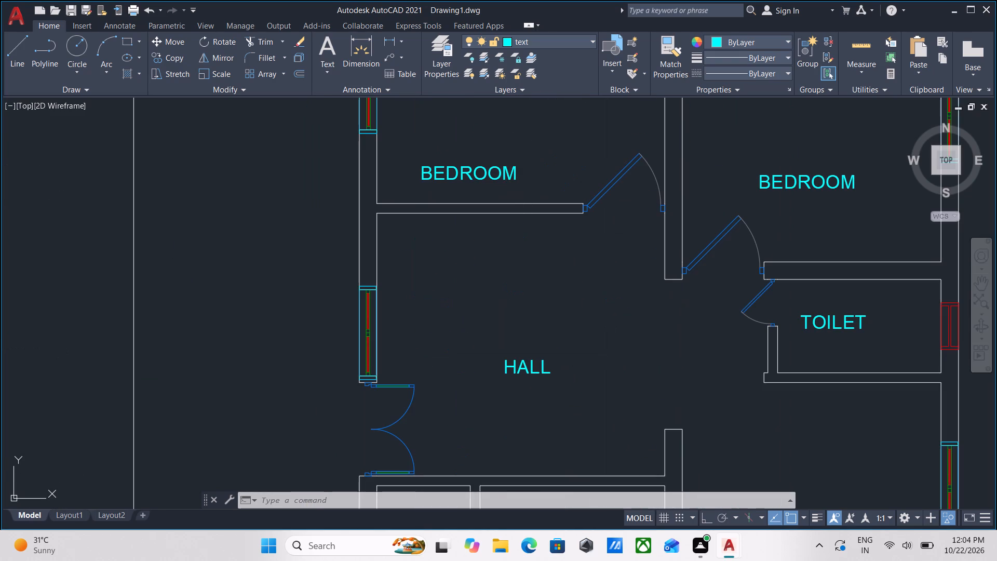
{"action": "left_click", "coordinate": [494, 158]}
{"action": "type", "text": "CO"}
{"action": "key", "text": "Return"}
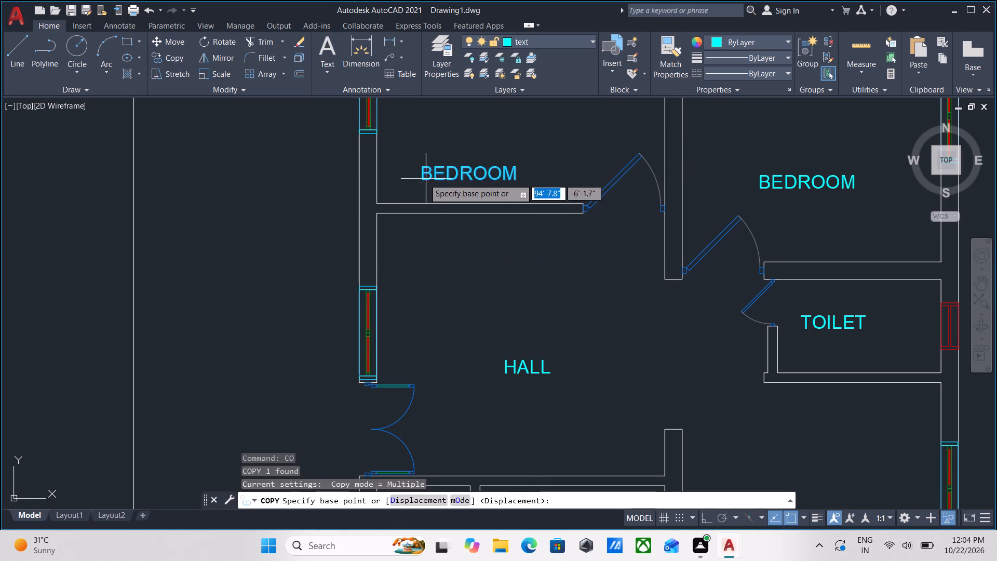
{"action": "left_click", "coordinate": [419, 177]}
{"action": "scroll", "coordinate": [488, 290], "scroll_direction": "down", "scroll_amount": 1}
{"action": "middle_click_drag", "start_coordinate": [488, 286], "coordinate": [492, 267]}
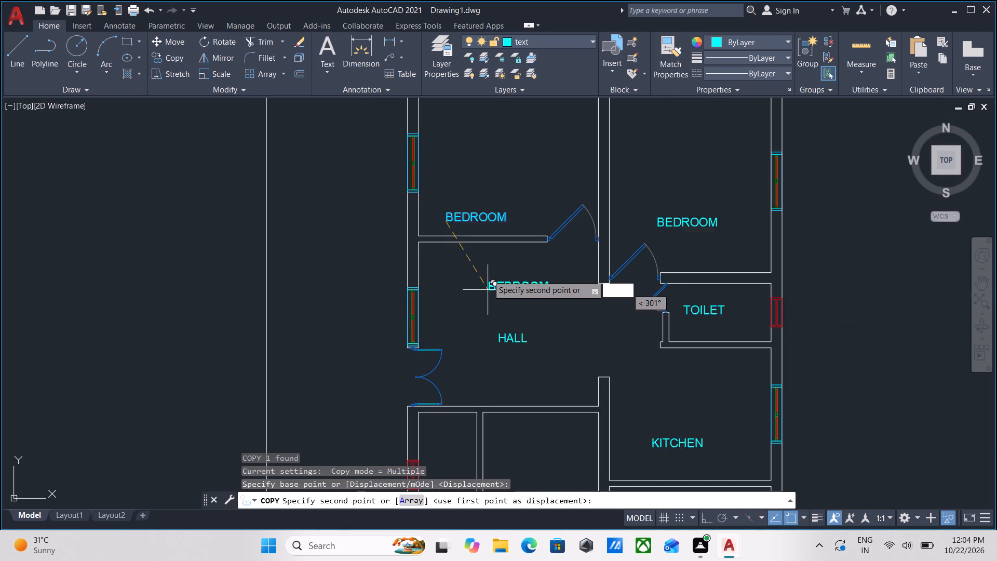
{"action": "middle_click_drag", "start_coordinate": [492, 267], "coordinate": [478, 117]}
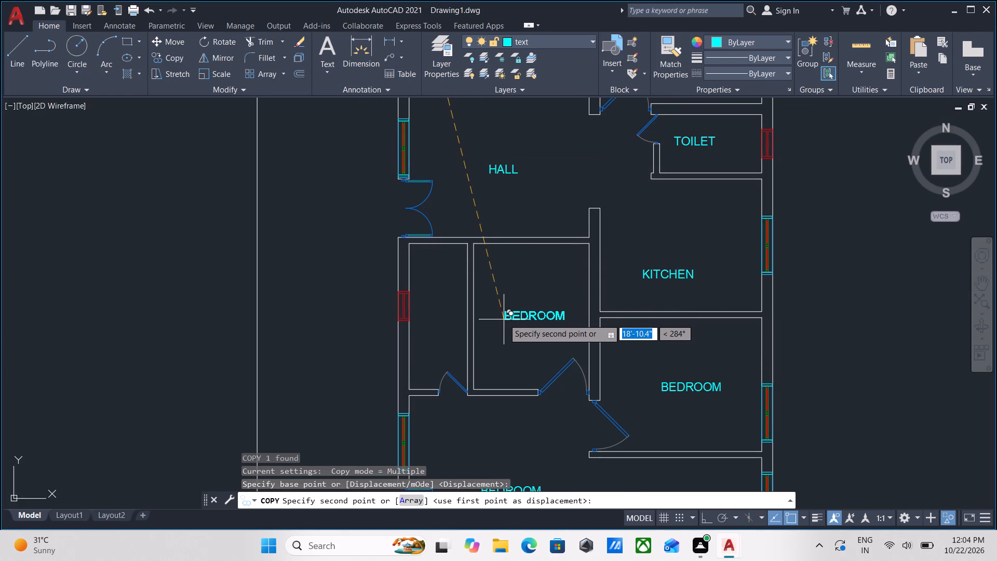
{"action": "left_click", "coordinate": [505, 317]}
{"action": "middle_click_drag", "start_coordinate": [493, 218], "coordinate": [510, 359]}
{"action": "scroll", "coordinate": [493, 218], "scroll_direction": "down", "scroll_amount": 1}
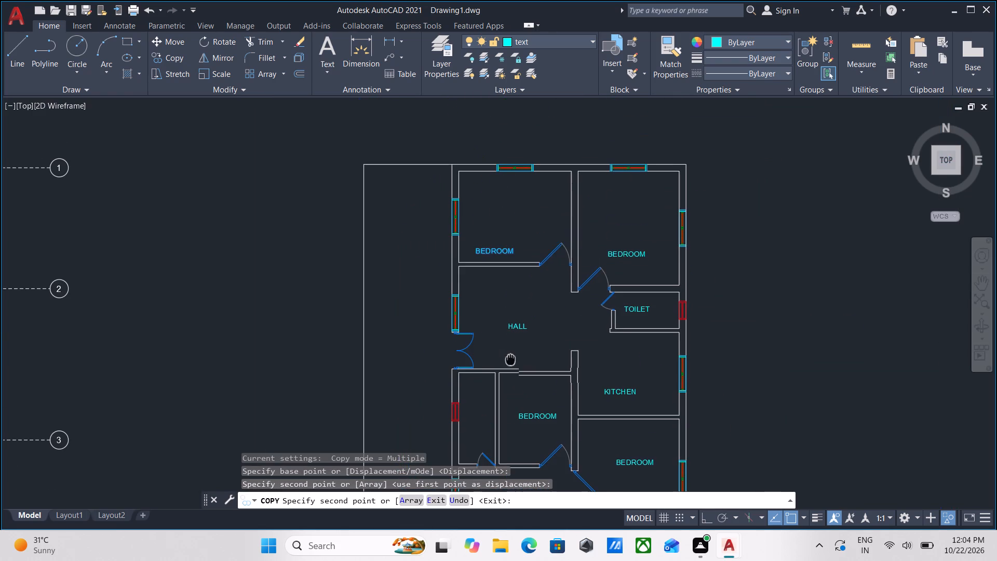
{"action": "key", "text": "Escape"}
Copy the TOILET label into the narrow room below the hall's double door, beside the newly labelled bedroom.
{"action": "scroll", "coordinate": [587, 257], "scroll_direction": "up", "scroll_amount": 2}
{"action": "scroll", "coordinate": [626, 315], "scroll_direction": "up", "scroll_amount": 2}
{"action": "scroll", "coordinate": [656, 301], "scroll_direction": "down", "scroll_amount": 2}
{"action": "middle_click_drag", "start_coordinate": [656, 301], "coordinate": [600, 205]}
{"action": "scroll", "coordinate": [688, 296], "scroll_direction": "up", "scroll_amount": 2}
{"action": "left_click", "coordinate": [733, 329]}
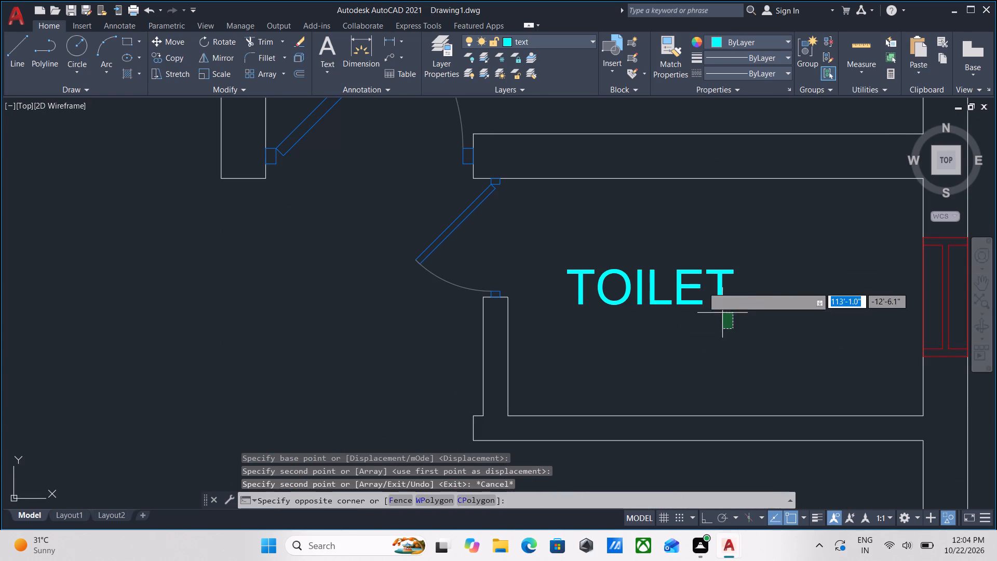
{"action": "left_click", "coordinate": [684, 268]}
{"action": "type", "text": "CO"}
{"action": "key", "text": "Return"}
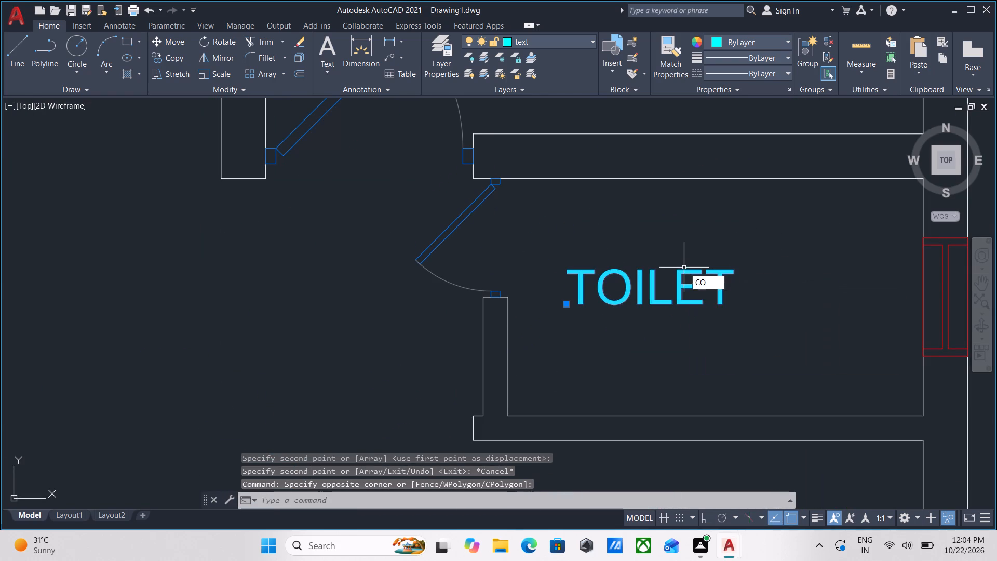
{"action": "left_click", "coordinate": [559, 300]}
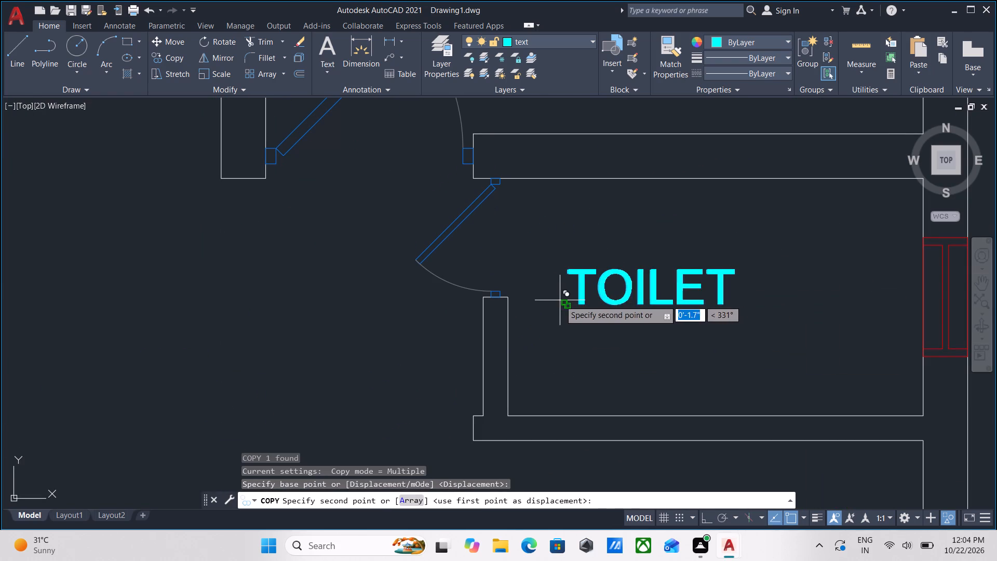
{"action": "scroll", "coordinate": [339, 309], "scroll_direction": "down", "scroll_amount": 2}
{"action": "middle_click_drag", "start_coordinate": [339, 309], "coordinate": [469, 208]}
{"action": "scroll", "coordinate": [311, 262], "scroll_direction": "down", "scroll_amount": 1}
{"action": "middle_click_drag", "start_coordinate": [311, 262], "coordinate": [407, 225]}
{"action": "scroll", "coordinate": [302, 371], "scroll_direction": "up", "scroll_amount": 2}
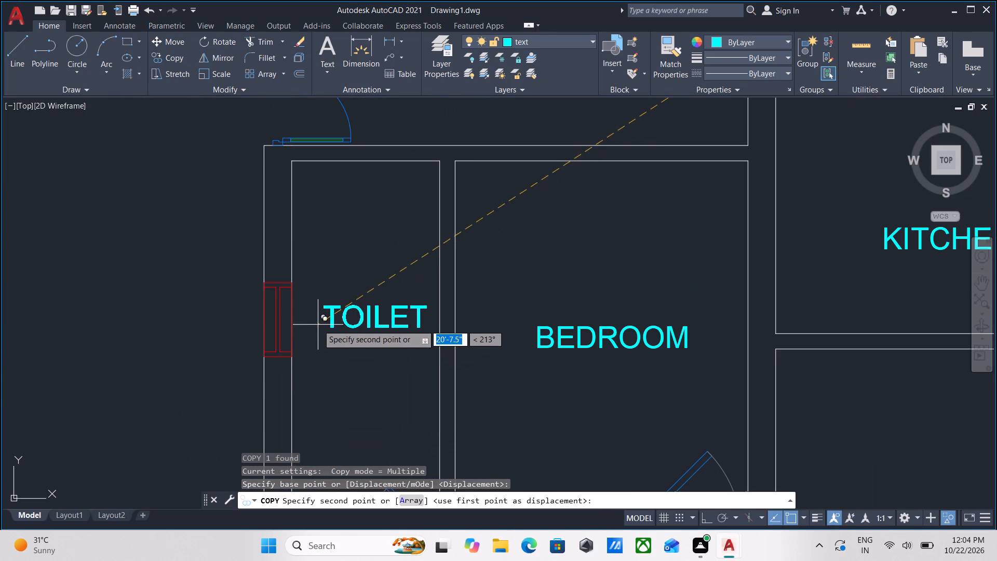
{"action": "left_click", "coordinate": [303, 335]}
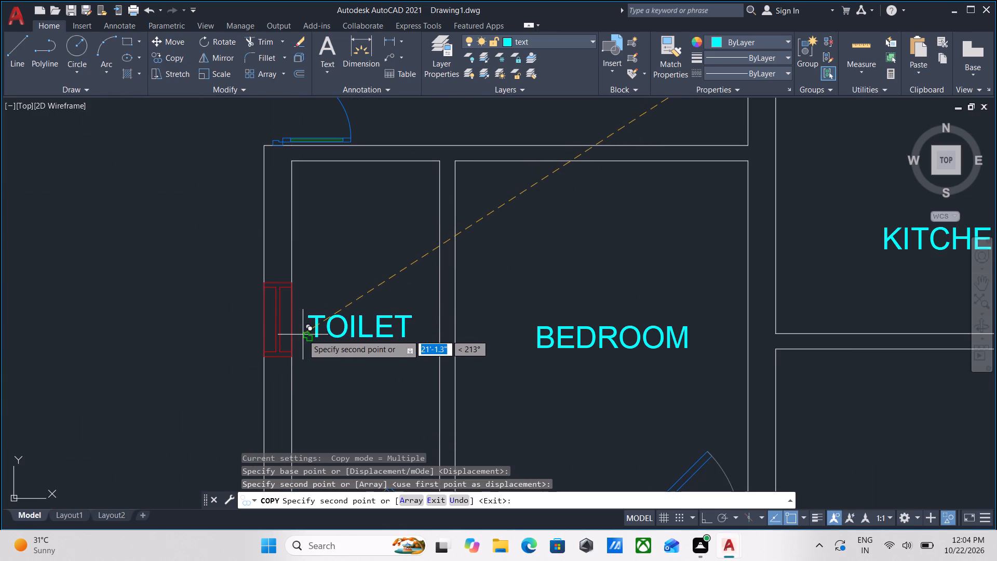
{"action": "scroll", "coordinate": [359, 268], "scroll_direction": "down", "scroll_amount": 1}
{"action": "middle_click_drag", "start_coordinate": [359, 268], "coordinate": [373, 342]}
{"action": "key", "text": "Escape"}
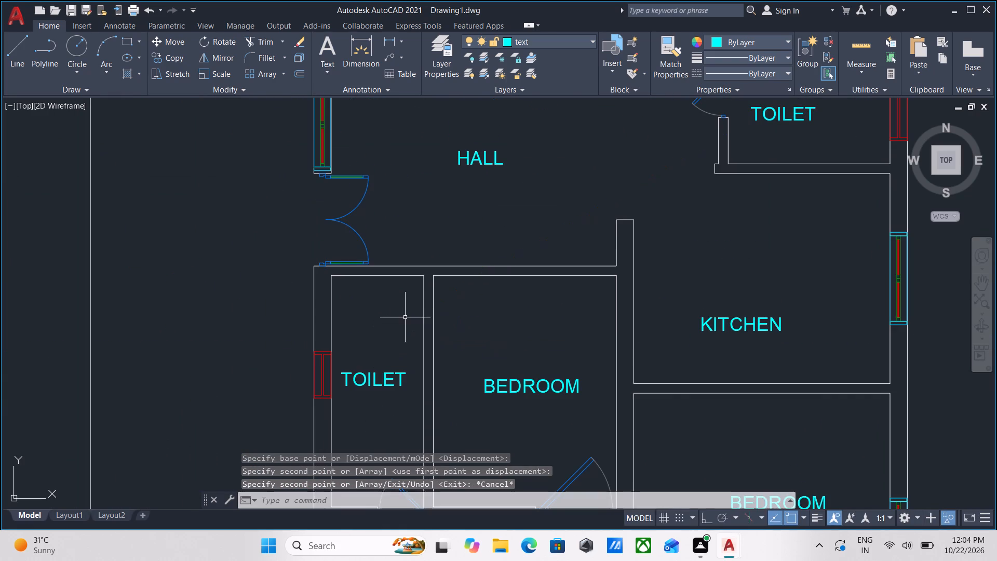
Change the BEDROOM label in the small room directly above the staircase to KITCHEN.
{"action": "scroll", "coordinate": [408, 316], "scroll_direction": "down", "scroll_amount": 2}
{"action": "middle_click_drag", "start_coordinate": [409, 316], "coordinate": [424, 246]}
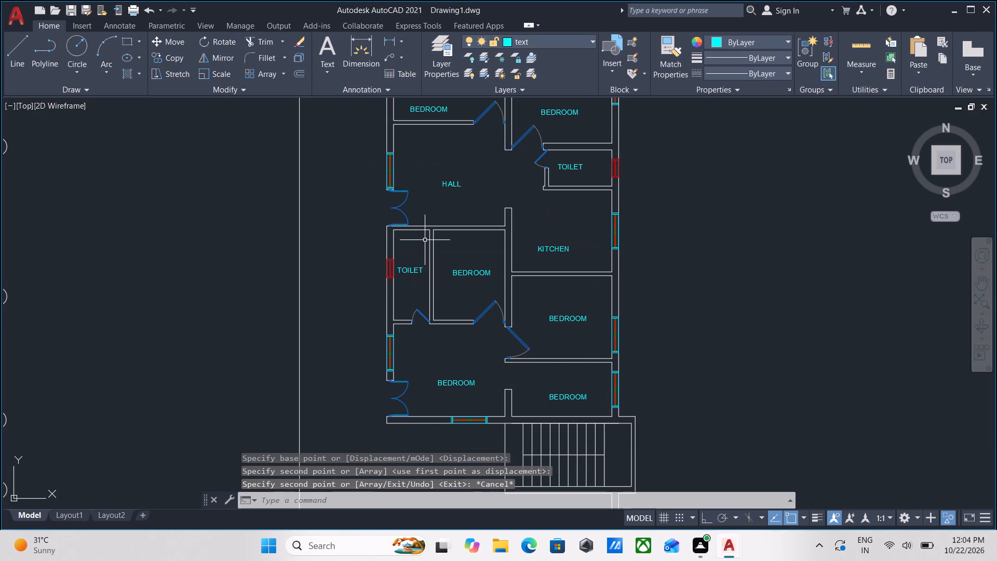
{"action": "scroll", "coordinate": [467, 305], "scroll_direction": "up", "scroll_amount": 2}
{"action": "scroll", "coordinate": [468, 305], "scroll_direction": "down", "scroll_amount": 1}
{"action": "middle_click_drag", "start_coordinate": [472, 295], "coordinate": [480, 282]}
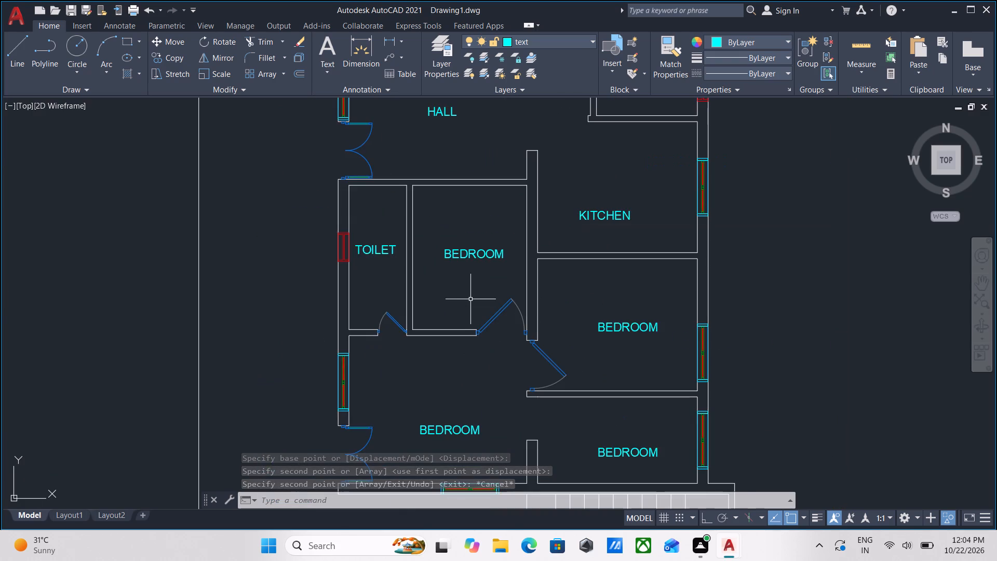
{"action": "middle_click_drag", "start_coordinate": [480, 282], "coordinate": [491, 235]}
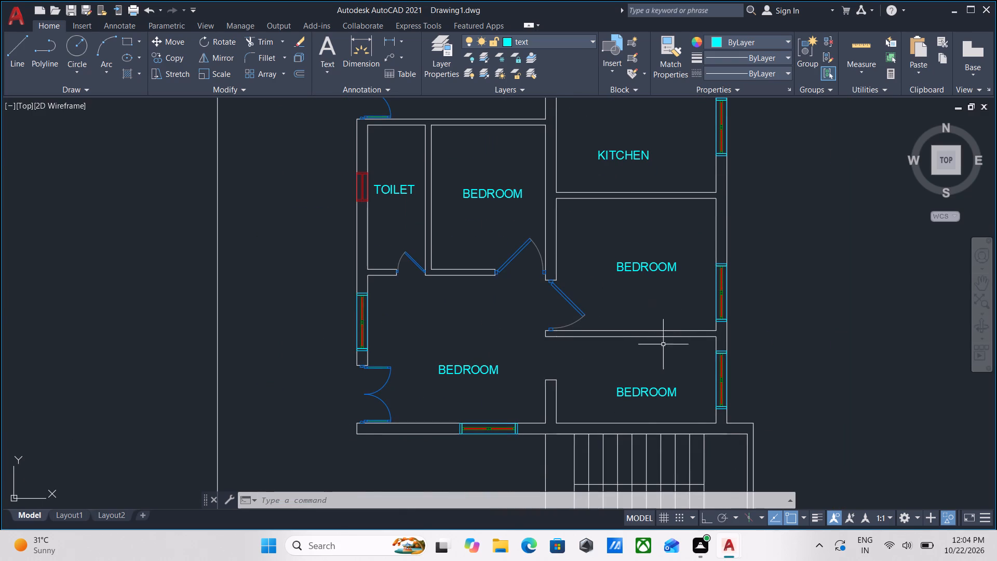
{"action": "double_click", "coordinate": [640, 393]}
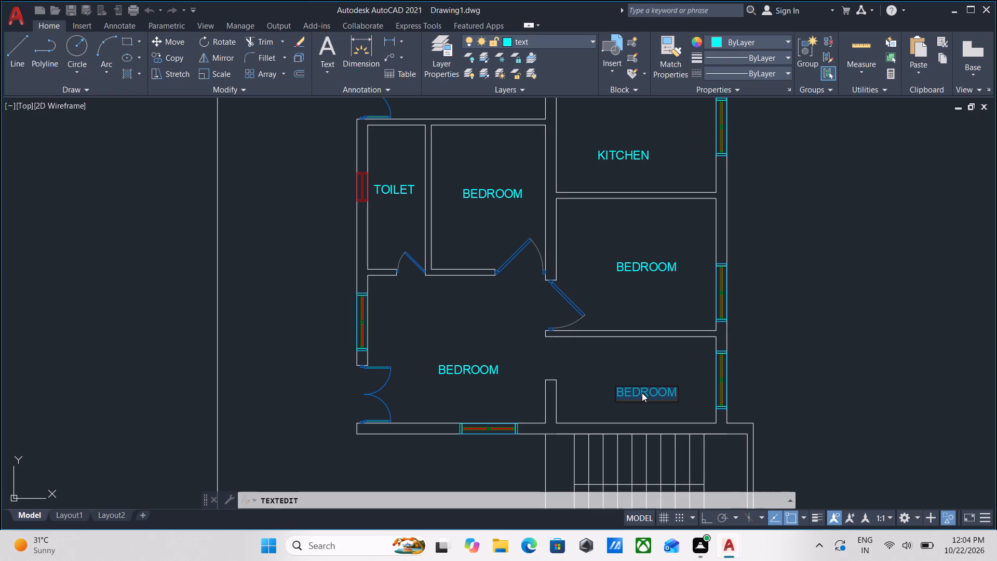
{"action": "type", "text": "KI"}
{"action": "type", "text": "TCHE"}
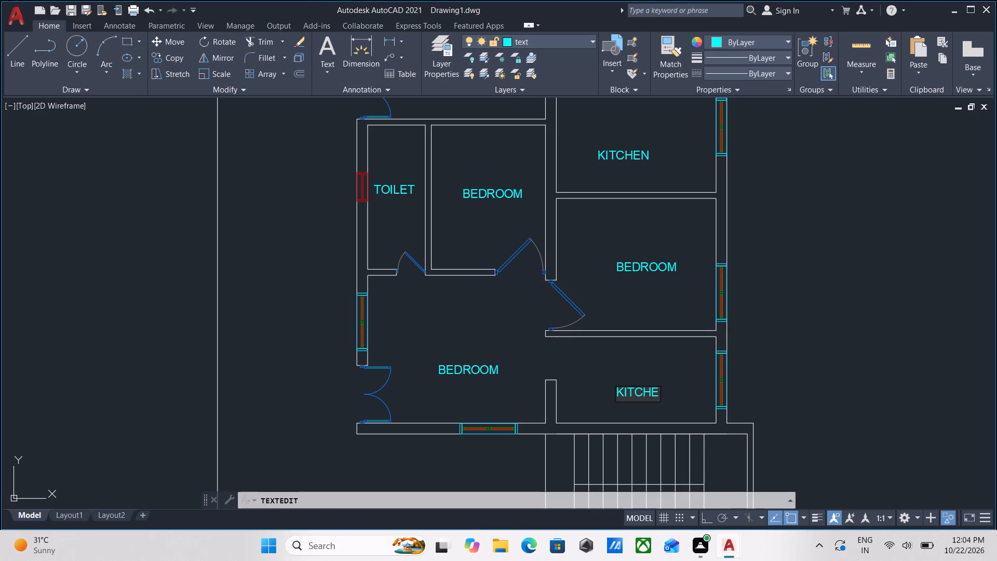
{"action": "key", "text": "n"}
{"action": "key", "text": "Return"}
{"action": "key", "text": "Return"}
{"action": "key", "text": "Return"}
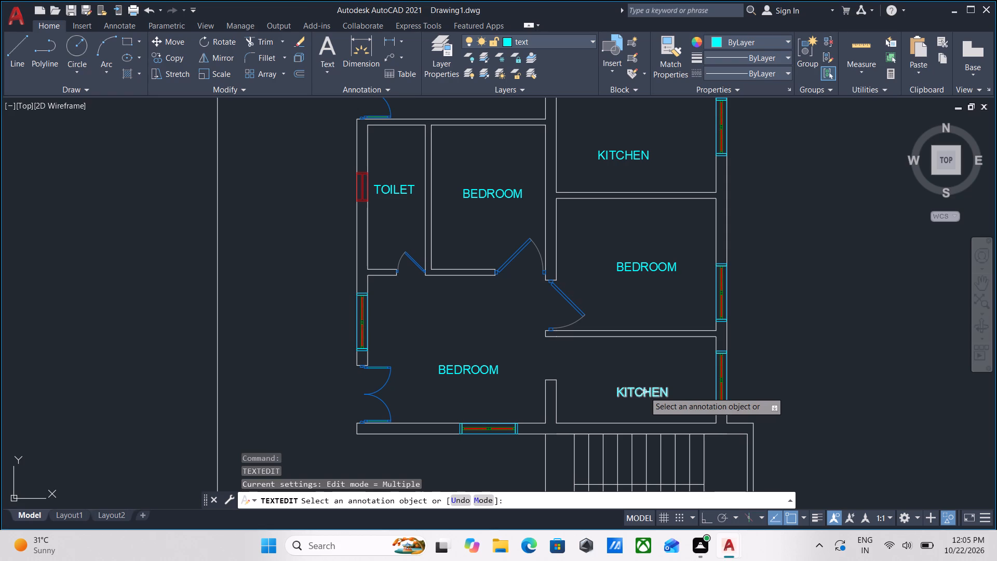
{"action": "scroll", "coordinate": [640, 379], "scroll_direction": "up", "scroll_amount": 1}
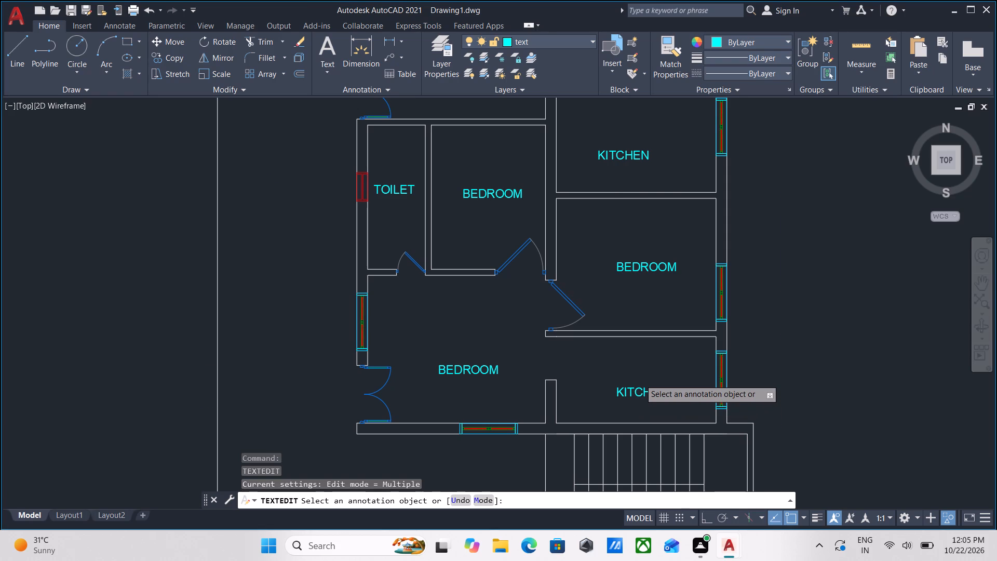
{"action": "key", "text": "Escape"}
Reposition the KITCHEN label above the staircase vertically so it sits near the middle of its room.
{"action": "scroll", "coordinate": [640, 378], "scroll_direction": "down", "scroll_amount": 2}
{"action": "middle_click_drag", "start_coordinate": [640, 378], "coordinate": [615, 323]}
{"action": "scroll", "coordinate": [617, 335], "scroll_direction": "up", "scroll_amount": 2}
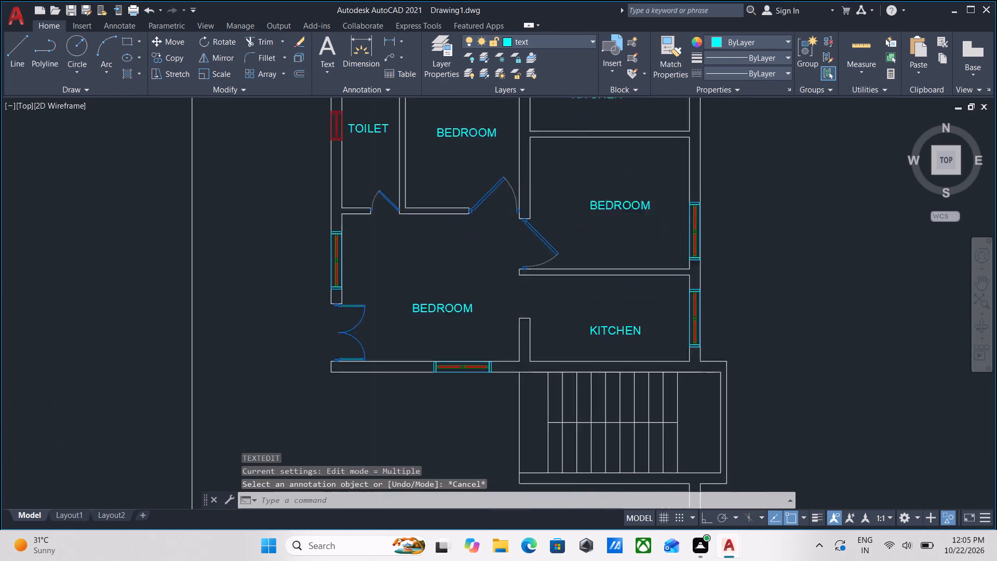
{"action": "left_click", "coordinate": [629, 352]}
{"action": "left_click", "coordinate": [575, 310]}
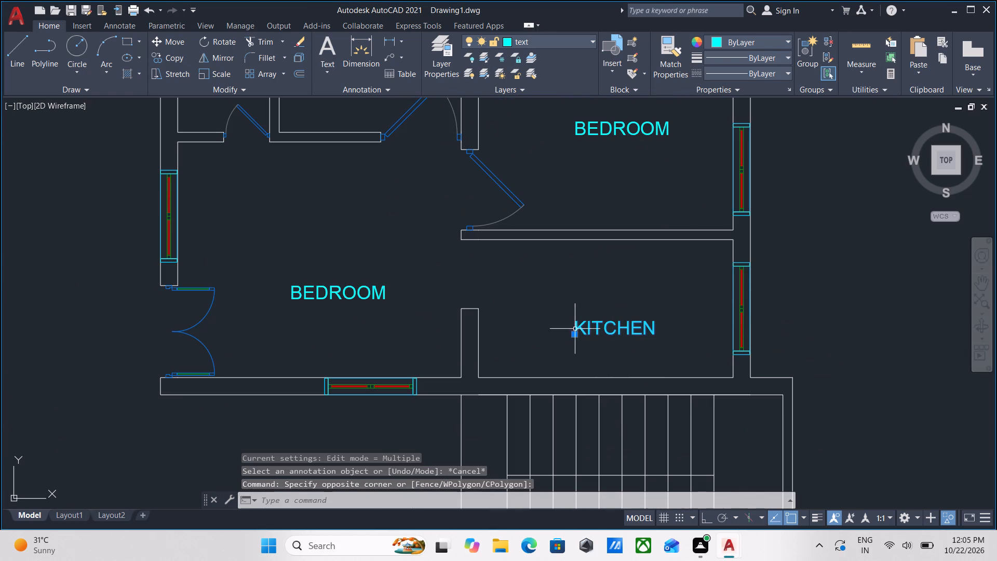
{"action": "left_click", "coordinate": [574, 334]}
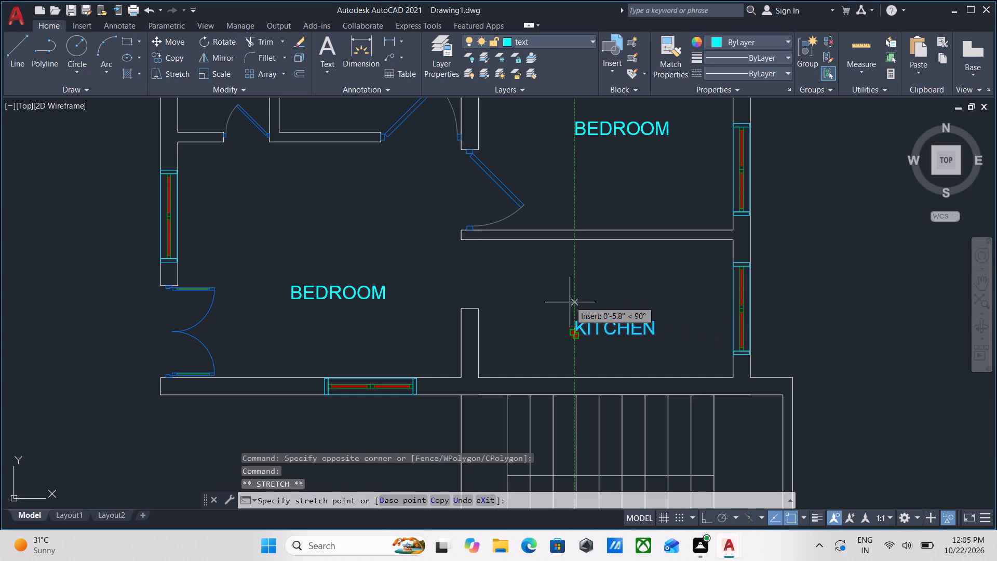
{"action": "left_click", "coordinate": [577, 298]}
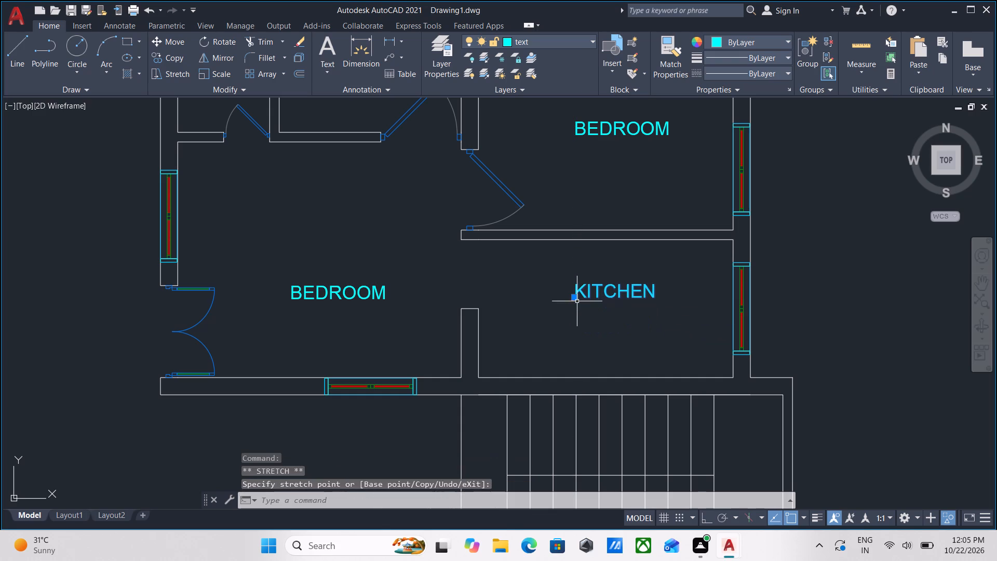
{"action": "scroll", "coordinate": [604, 309], "scroll_direction": "up", "scroll_amount": 3}
{"action": "key", "text": "Escape"}
{"action": "left_click", "coordinate": [612, 305]}
{"action": "left_click", "coordinate": [539, 236]}
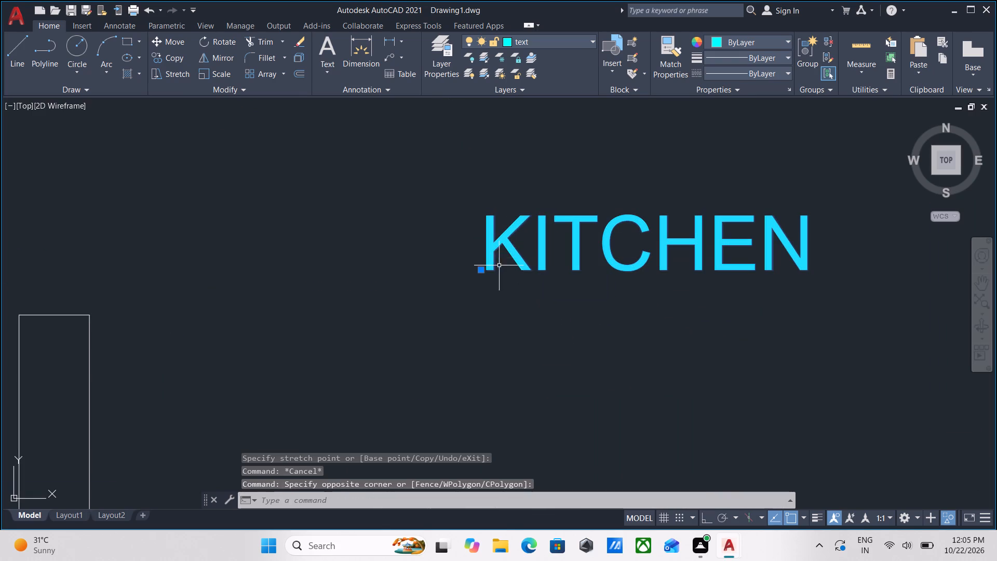
{"action": "left_click", "coordinate": [482, 269]}
{"action": "left_click", "coordinate": [486, 339]}
{"action": "scroll", "coordinate": [486, 339], "scroll_direction": "down", "scroll_amount": 3}
{"action": "key", "text": "Escape"}
Examine the room labels and their placement throughout the second floor plan.
{"action": "scroll", "coordinate": [520, 362], "scroll_direction": "down", "scroll_amount": 1}
{"action": "middle_click_drag", "start_coordinate": [520, 362], "coordinate": [520, 359]}
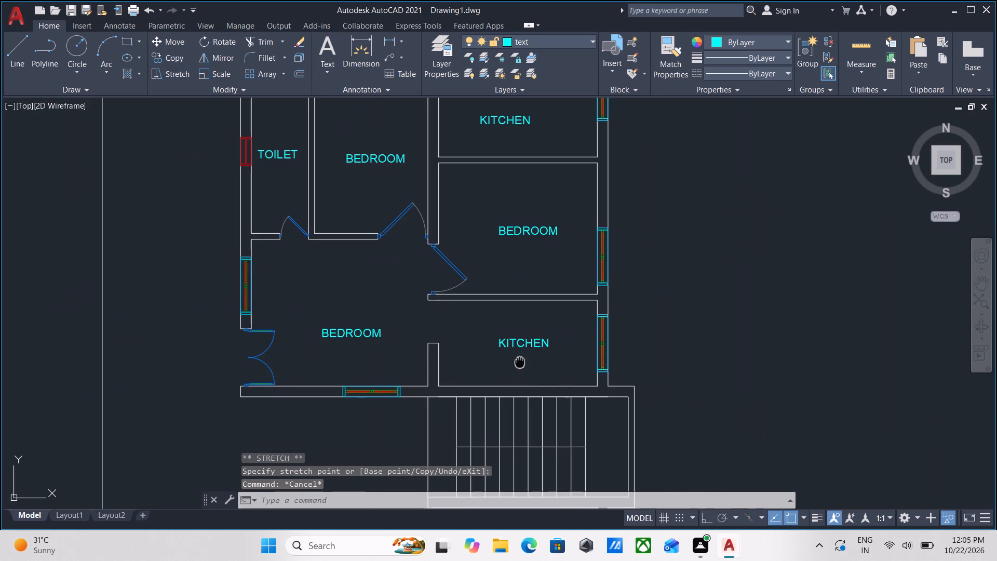
{"action": "middle_click_drag", "start_coordinate": [520, 359], "coordinate": [514, 319]}
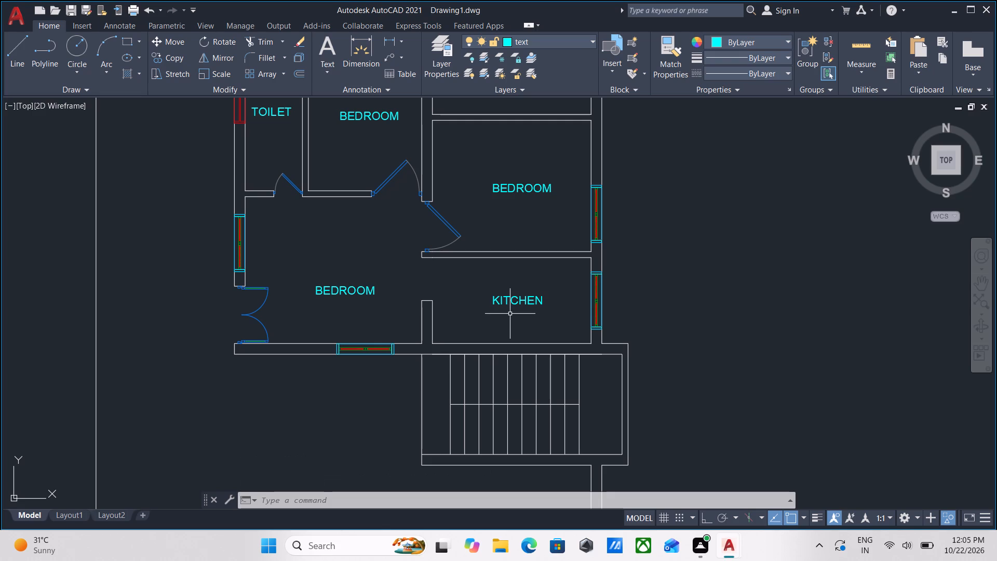
{"action": "scroll", "coordinate": [604, 231], "scroll_direction": "up", "scroll_amount": 2}
{"action": "scroll", "coordinate": [632, 92], "scroll_direction": "down", "scroll_amount": 2}
{"action": "scroll", "coordinate": [437, 296], "scroll_direction": "down", "scroll_amount": 2}
{"action": "middle_click_drag", "start_coordinate": [442, 293], "coordinate": [562, 264]}
{"action": "middle_click_drag", "start_coordinate": [412, 276], "coordinate": [460, 344]}
{"action": "middle_click_drag", "start_coordinate": [506, 318], "coordinate": [509, 357]}
{"action": "middle_click_drag", "start_coordinate": [513, 369], "coordinate": [516, 400]}
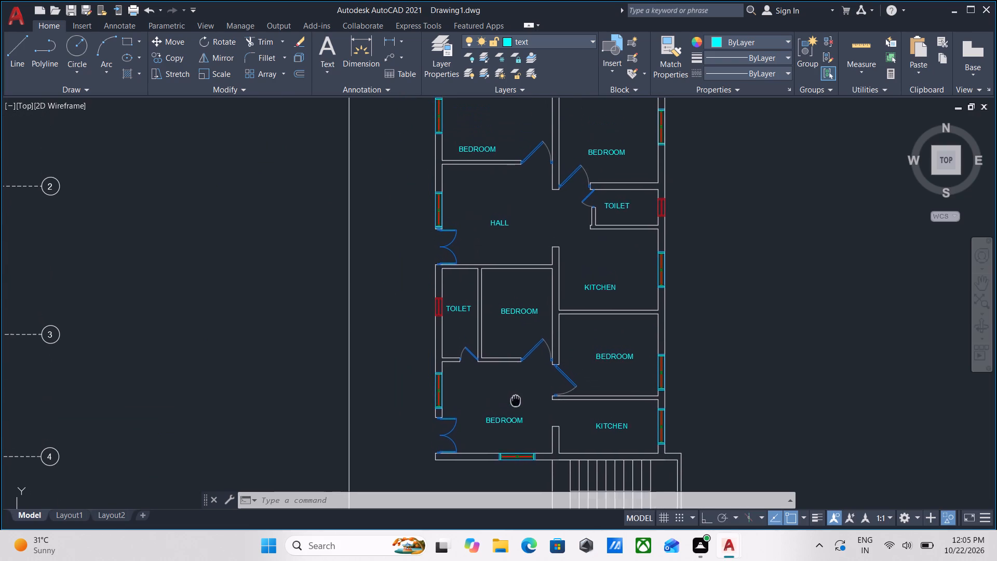
{"action": "scroll", "coordinate": [505, 436], "scroll_direction": "up", "scroll_amount": 2}
{"action": "middle_click_drag", "start_coordinate": [502, 429], "coordinate": [509, 355]}
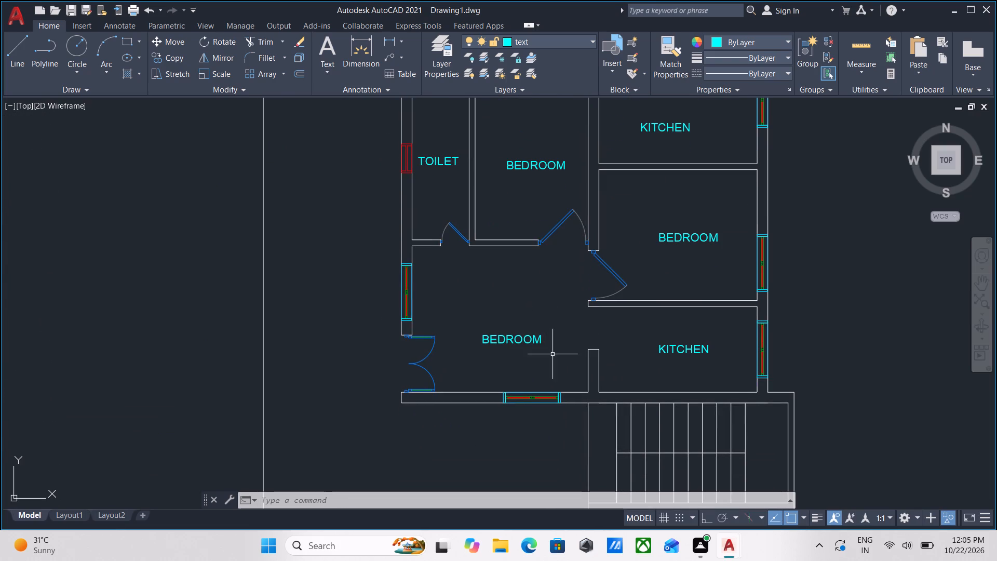
{"action": "scroll", "coordinate": [524, 359], "scroll_direction": "down", "scroll_amount": 1}
{"action": "middle_click_drag", "start_coordinate": [524, 359], "coordinate": [538, 373]}
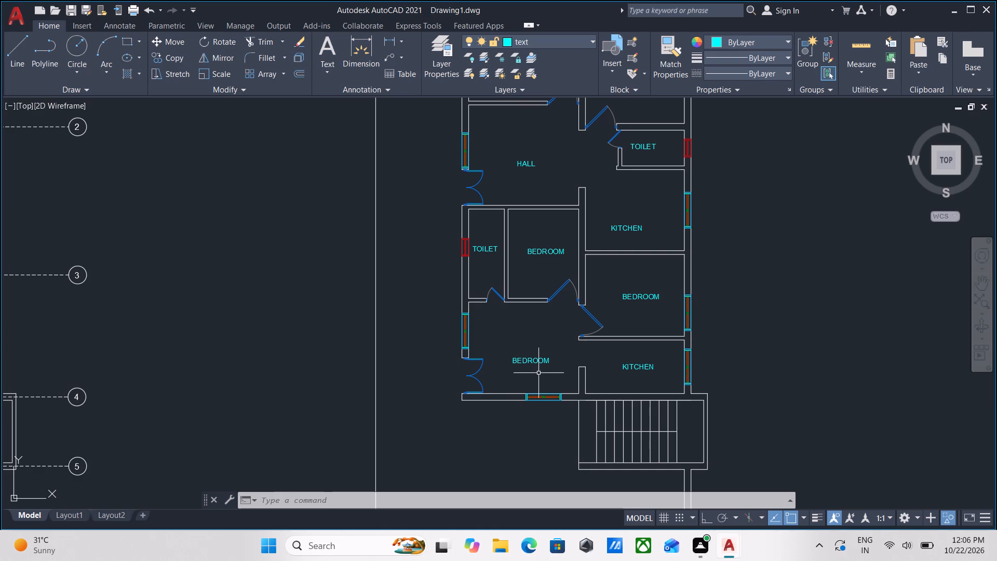
{"action": "scroll", "coordinate": [543, 316], "scroll_direction": "up", "scroll_amount": 2}
{"action": "scroll", "coordinate": [557, 245], "scroll_direction": "down", "scroll_amount": 1}
{"action": "middle_click_drag", "start_coordinate": [557, 235], "coordinate": [597, 347]}
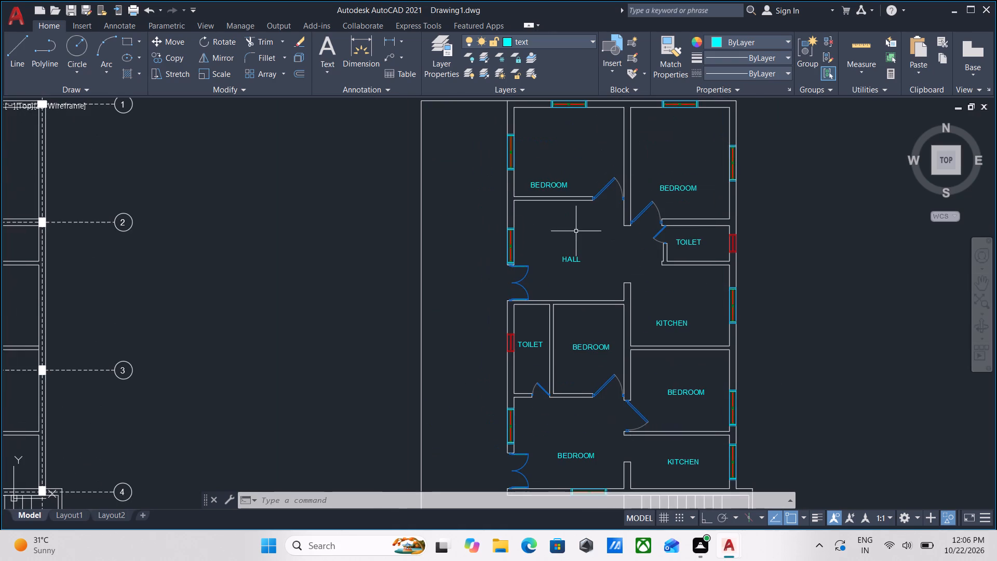
Move the BEDROOM label in the room above the hall up and east to about the room's centre.
{"action": "middle_click_drag", "start_coordinate": [576, 228], "coordinate": [597, 323]}
{"action": "scroll", "coordinate": [578, 271], "scroll_direction": "up", "scroll_amount": 3}
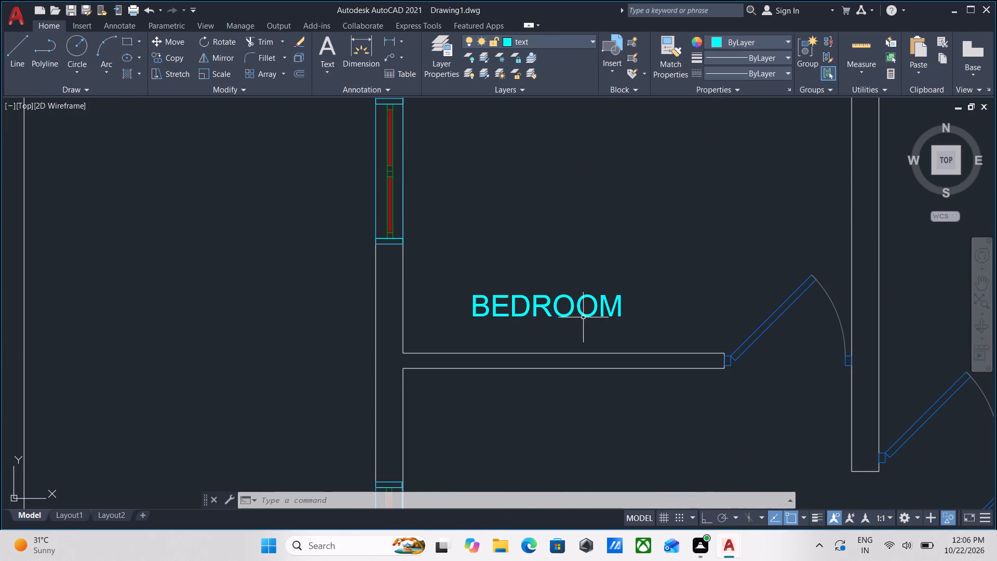
{"action": "left_click_drag", "start_coordinate": [584, 327], "coordinate": [579, 324]}
{"action": "left_click", "coordinate": [524, 270]}
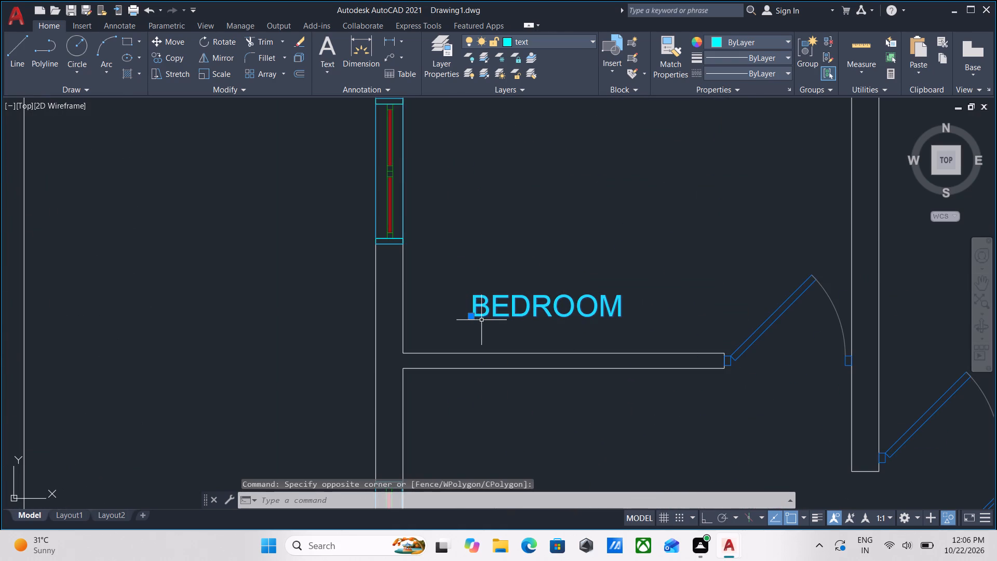
{"action": "left_click", "coordinate": [473, 318]}
{"action": "middle_click_drag", "start_coordinate": [491, 199], "coordinate": [528, 340]}
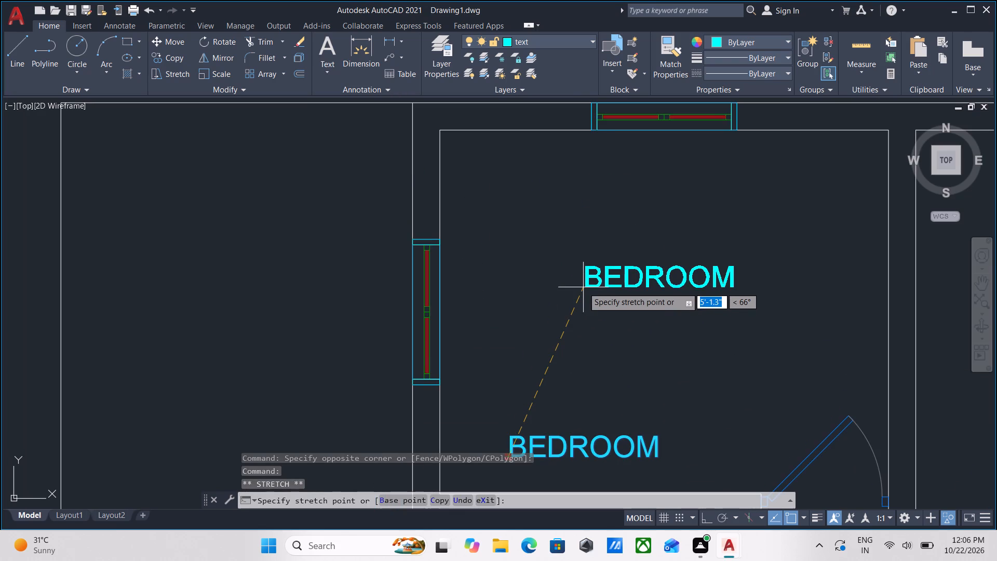
{"action": "left_click", "coordinate": [583, 290]}
{"action": "middle_click_drag", "start_coordinate": [596, 326], "coordinate": [601, 310]}
{"action": "key", "text": "Escape"}
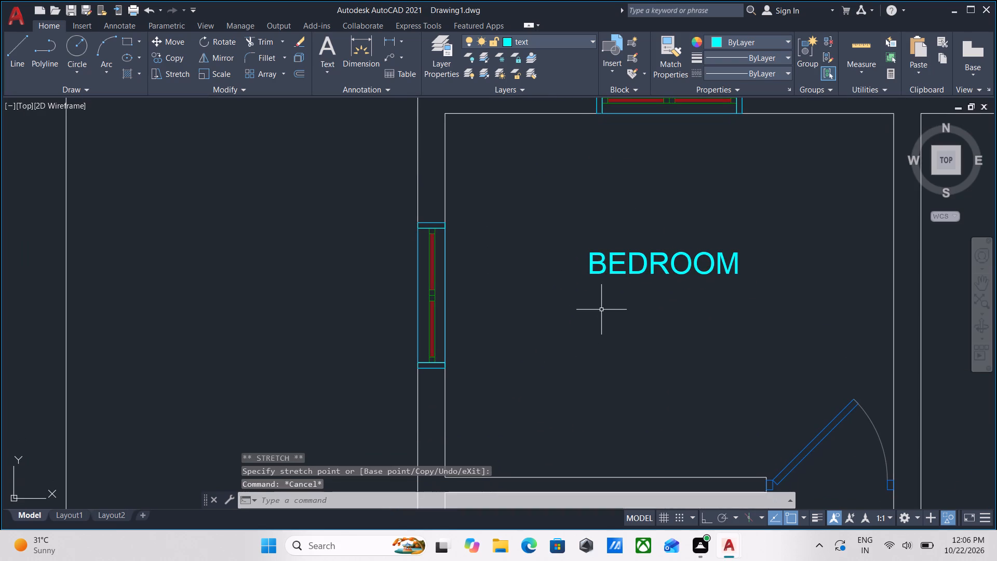
Measure the interior width and depth of the bedroom above the hall with MEASUREGEOM.
{"action": "type", "text": "MEA"}
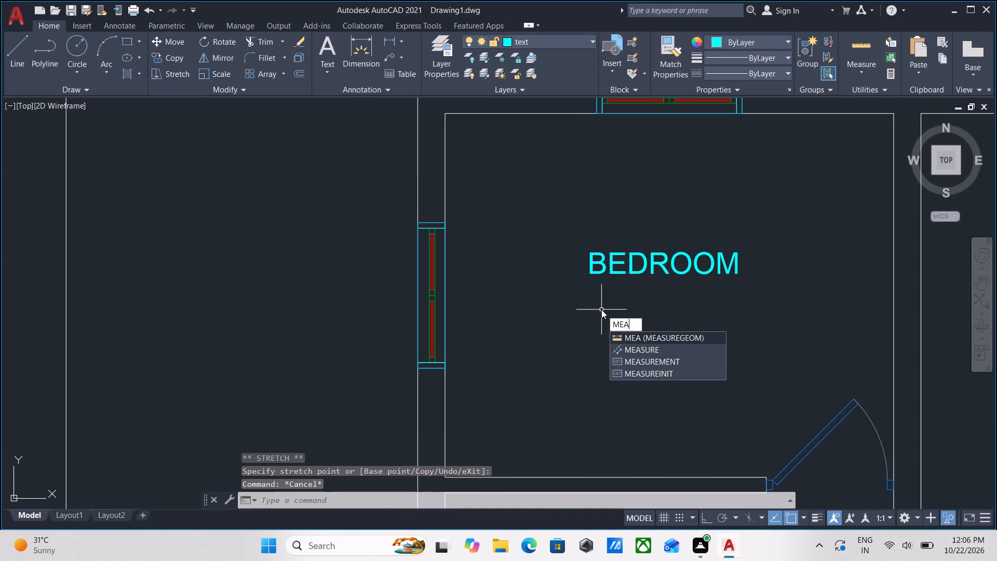
{"action": "key", "text": "Return"}
{"action": "scroll", "coordinate": [639, 296], "scroll_direction": "down", "scroll_amount": 2}
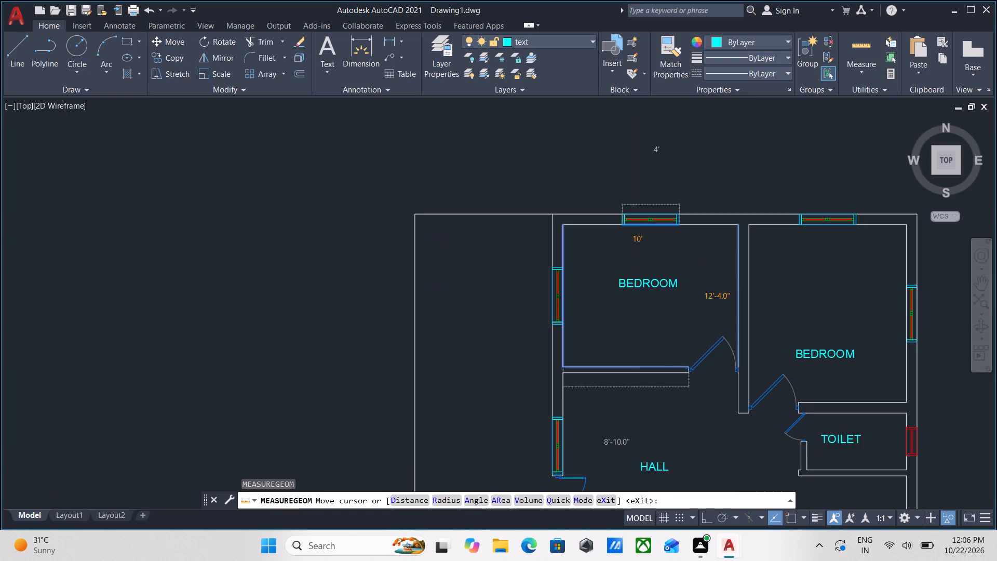
{"action": "scroll", "coordinate": [639, 296], "scroll_direction": "up", "scroll_amount": 1}
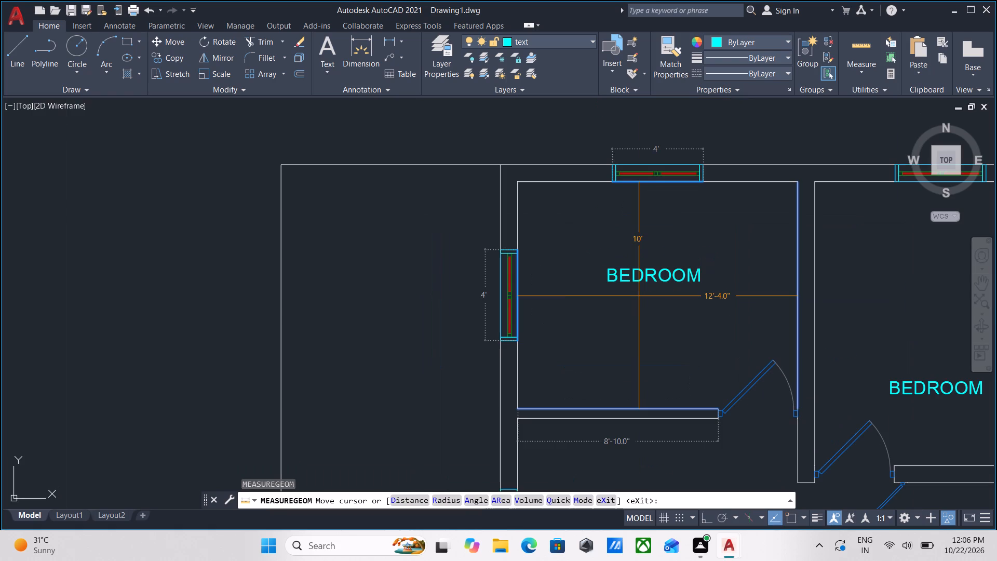
{"action": "scroll", "coordinate": [559, 280], "scroll_direction": "down", "scroll_amount": 1}
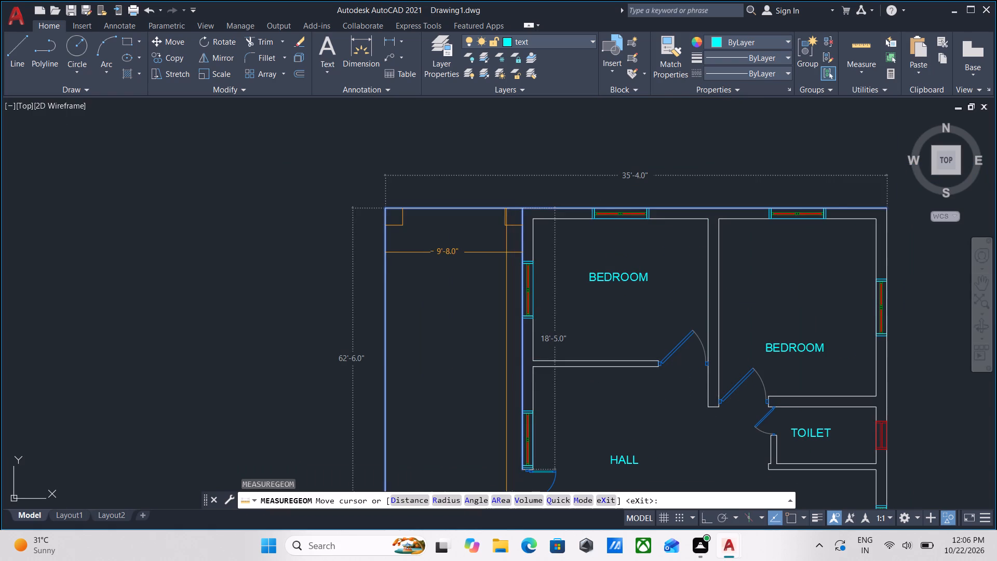
{"action": "scroll", "coordinate": [518, 251], "scroll_direction": "up", "scroll_amount": 2}
{"action": "scroll", "coordinate": [597, 256], "scroll_direction": "down", "scroll_amount": 1}
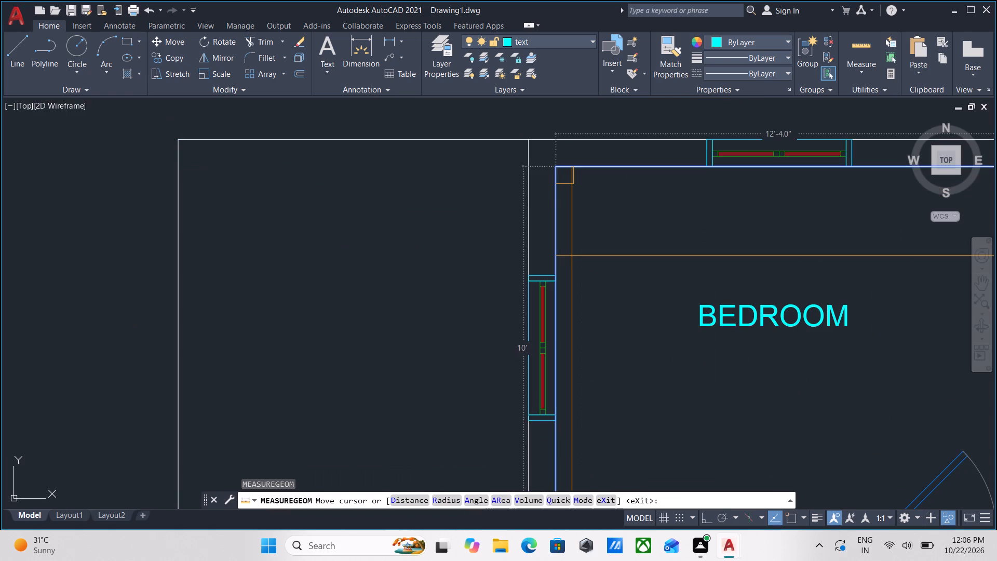
{"action": "middle_click_drag", "start_coordinate": [601, 256], "coordinate": [606, 198]}
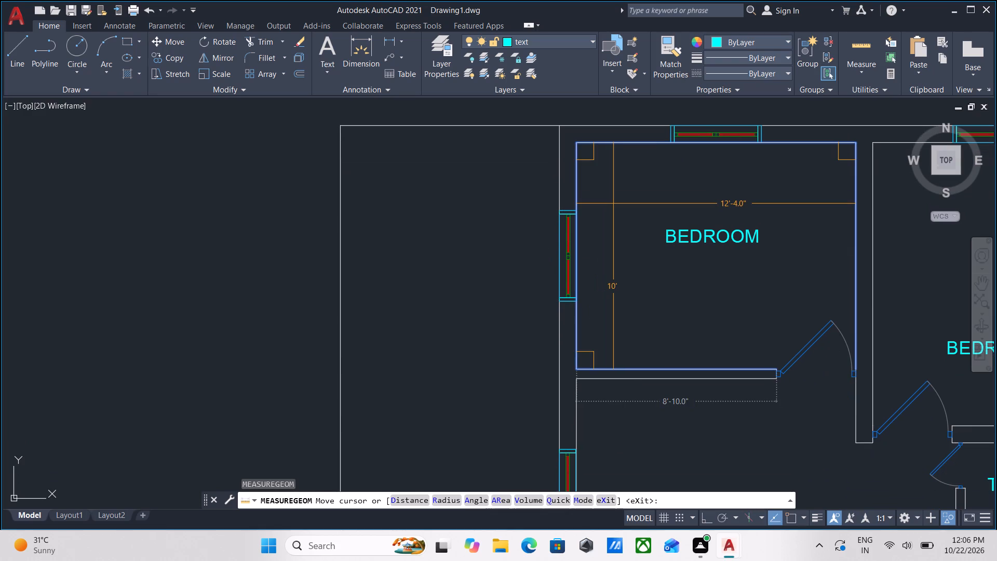
{"action": "key", "text": "Escape"}
Copy that bedroom's BEDROOM label straight down by about 1'-1.3" with Ortho on, directly beneath the original.
{"action": "scroll", "coordinate": [706, 244], "scroll_direction": "up", "scroll_amount": 2}
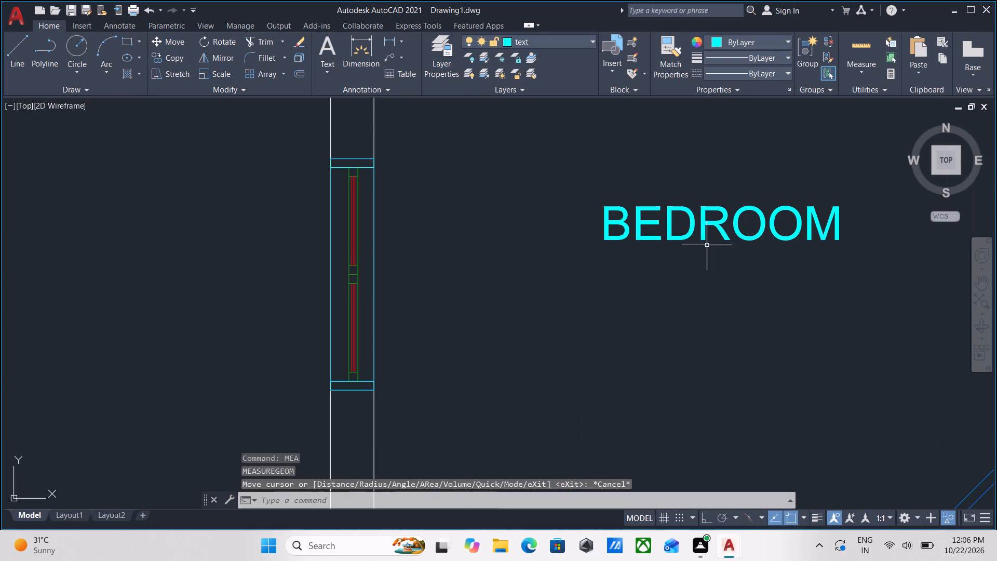
{"action": "left_click", "coordinate": [718, 258]}
{"action": "left_click", "coordinate": [653, 199]}
{"action": "type", "text": "CO"}
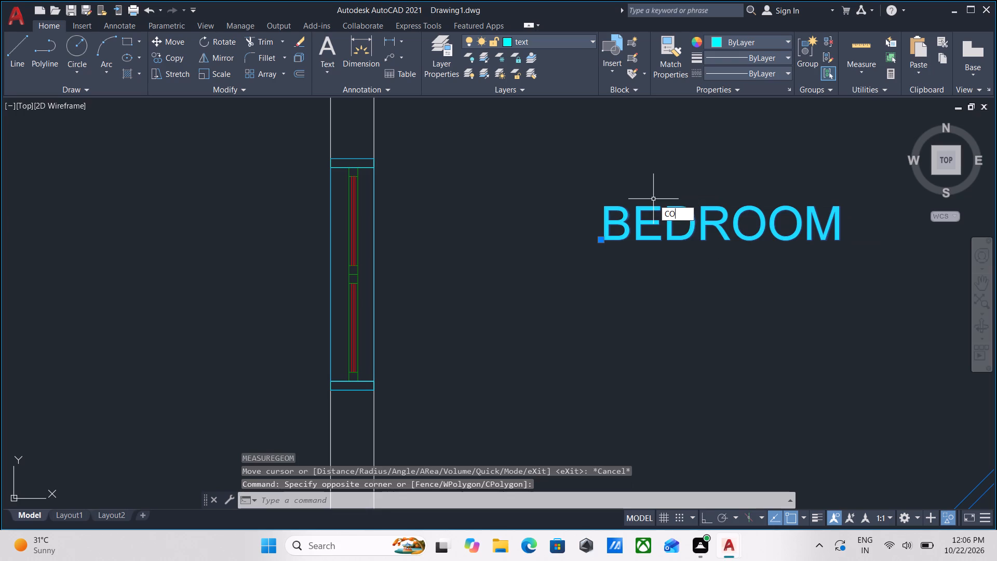
{"action": "key", "text": "Return"}
{"action": "left_click", "coordinate": [610, 236]}
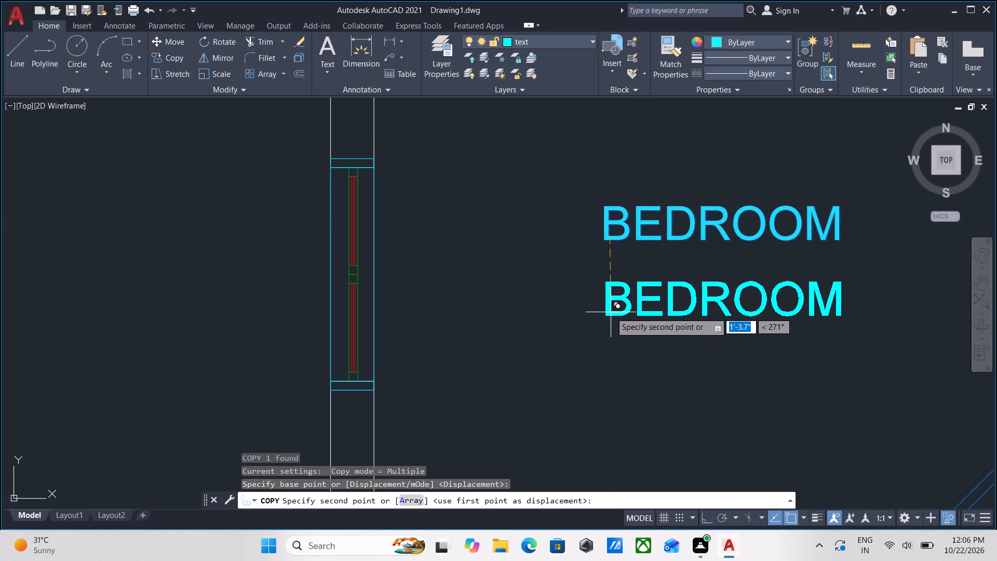
{"action": "key", "text": "F8"}
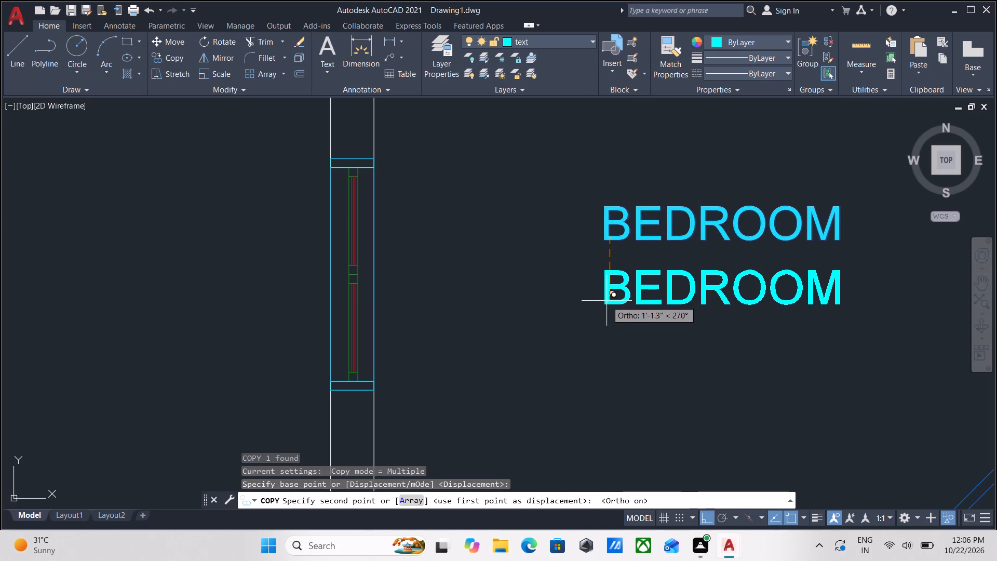
{"action": "left_click", "coordinate": [607, 301]}
{"action": "key", "text": "Escape"}
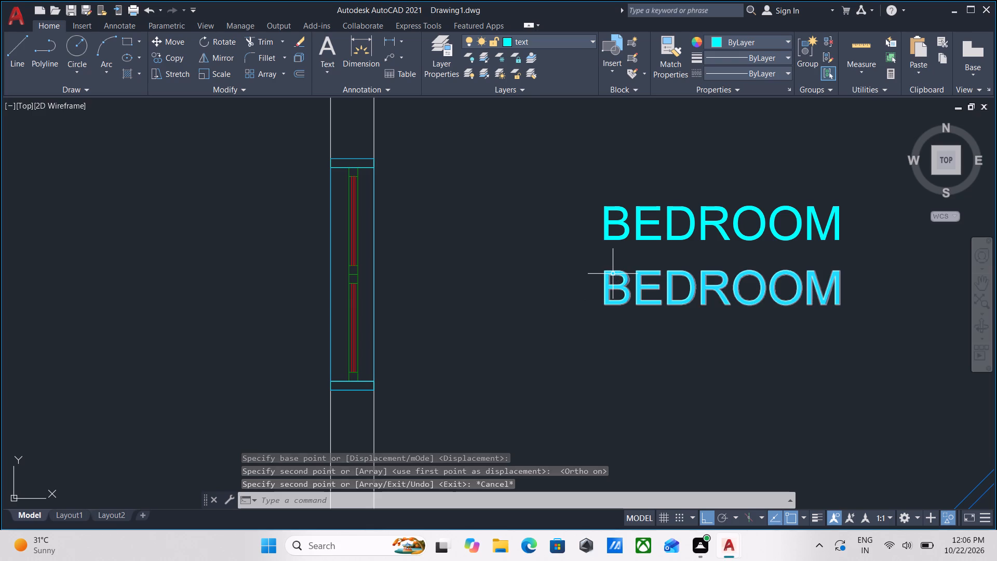
Replace the copied lower BEDROOM text in the room above the hall with 12' 4" X 10' 0".
{"action": "key", "text": "Escape"}
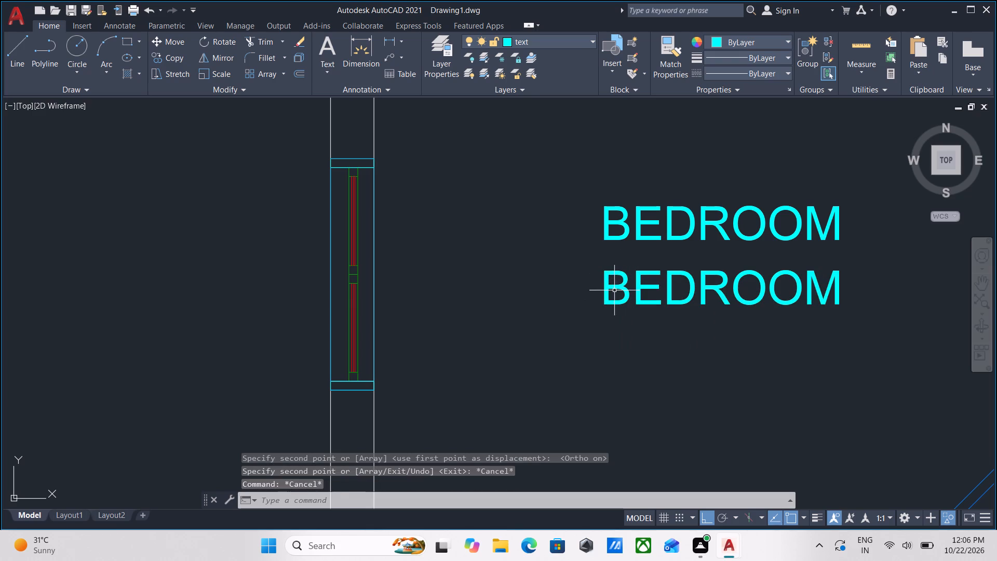
{"action": "double_click", "coordinate": [614, 290]}
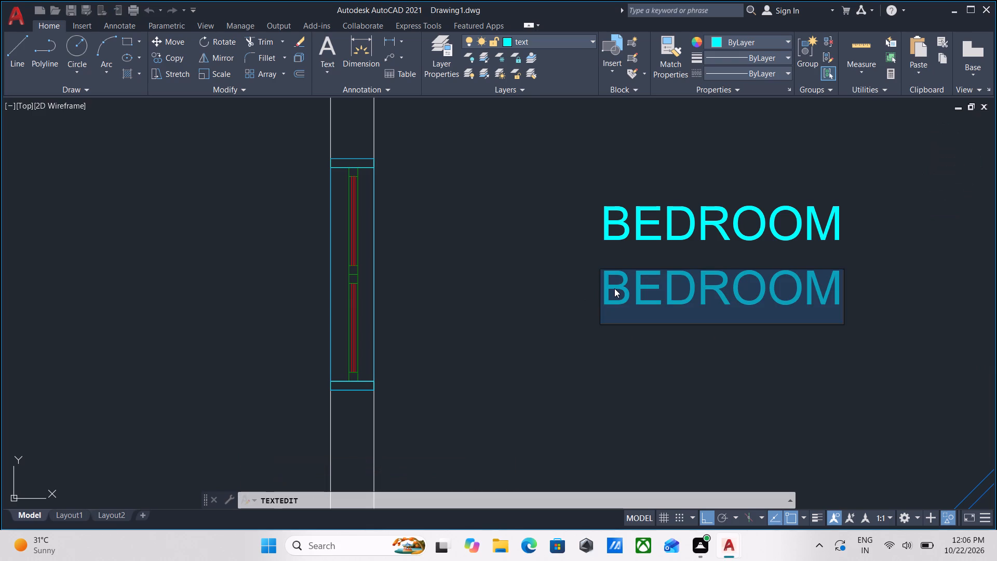
{"action": "type", "text": "12"}
{"action": "key", "text": "apostrophe"}
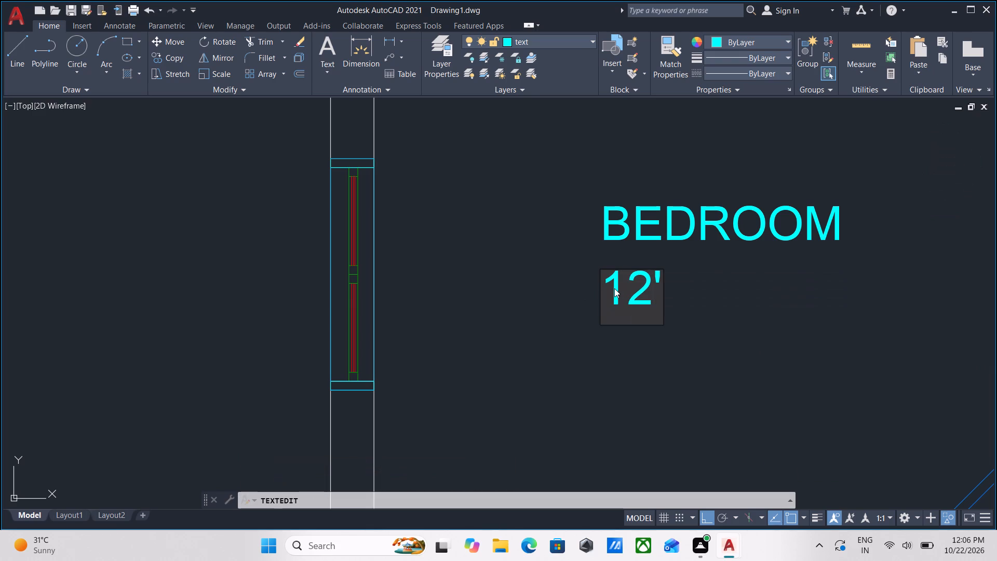
{"action": "key", "text": "space"}
{"action": "type", "text": "4"}
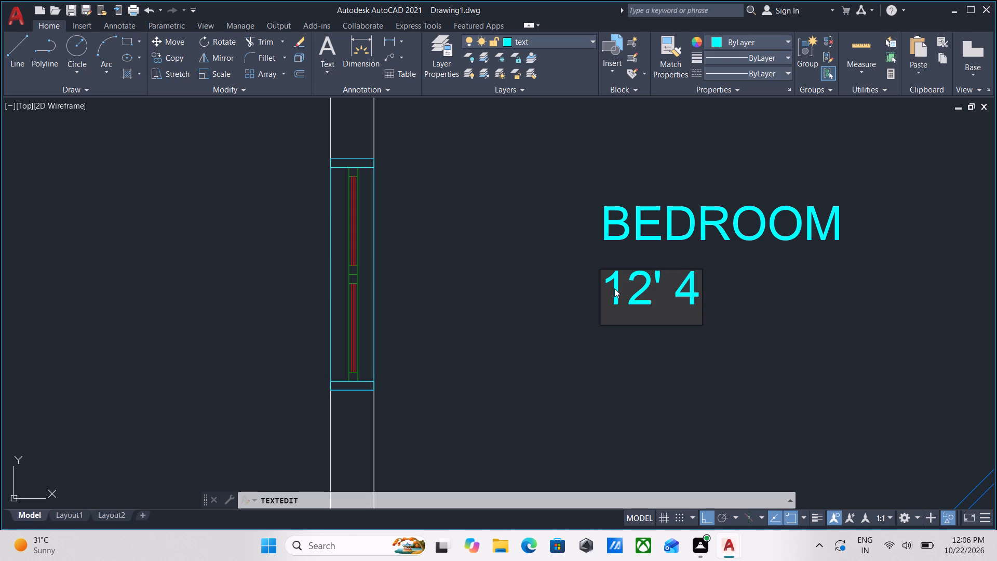
{"action": "key", "text": "shift+quotedbl"}
{"action": "key", "text": "space"}
{"action": "type", "text": "X"}
{"action": "key", "text": "space"}
{"action": "type", "text": "10' 0\""}
{"action": "key", "text": "Return"}
{"action": "key", "text": "Return"}
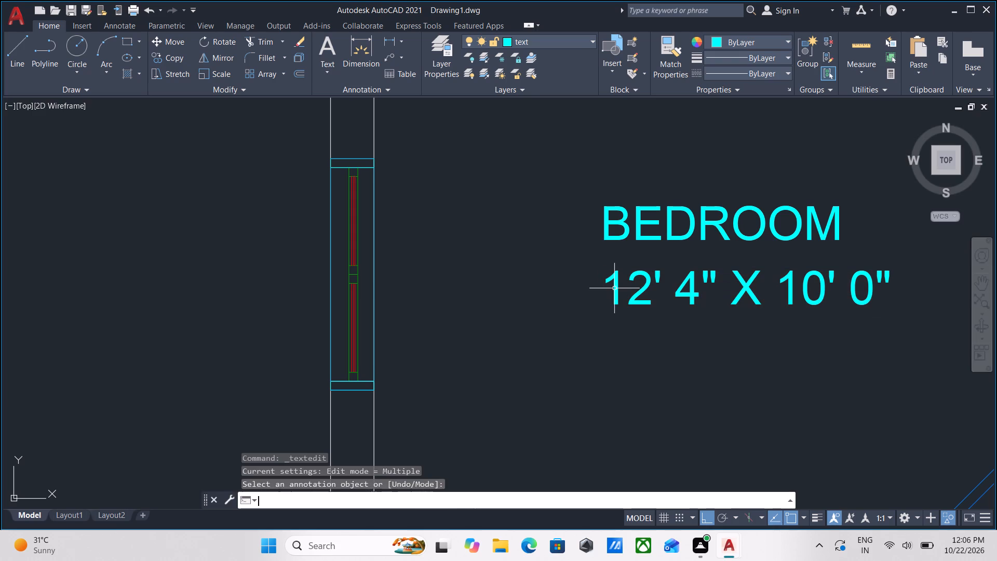
Move that bedroom's name and dimension text together straight down, closer to the room's south wall.
{"action": "scroll", "coordinate": [623, 288], "scroll_direction": "down", "scroll_amount": 4}
{"action": "scroll", "coordinate": [680, 306], "scroll_direction": "down", "scroll_amount": 1}
{"action": "middle_click_drag", "start_coordinate": [677, 306], "coordinate": [645, 305]}
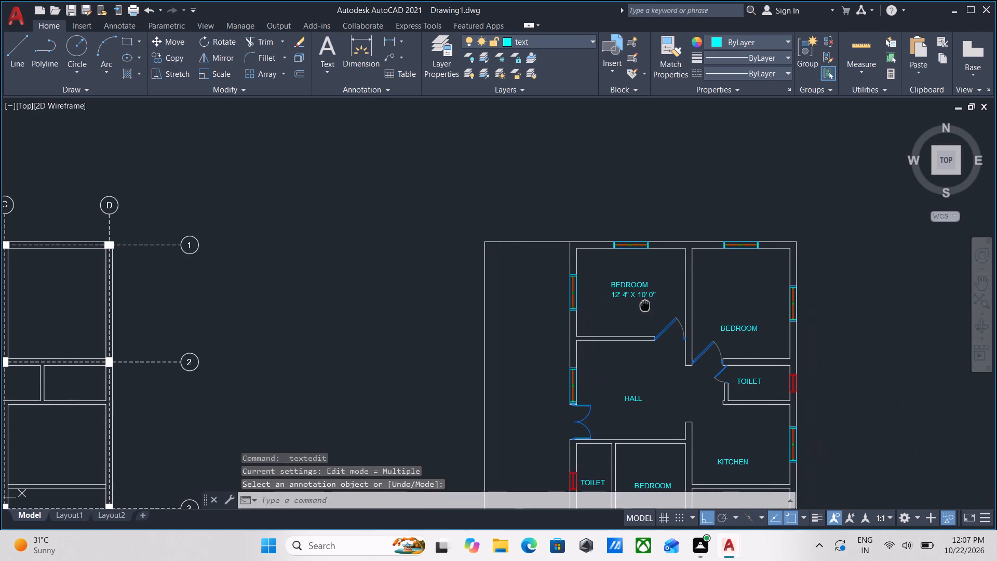
{"action": "scroll", "coordinate": [637, 300], "scroll_direction": "up", "scroll_amount": 3}
{"action": "scroll", "coordinate": [639, 298], "scroll_direction": "down", "scroll_amount": 1}
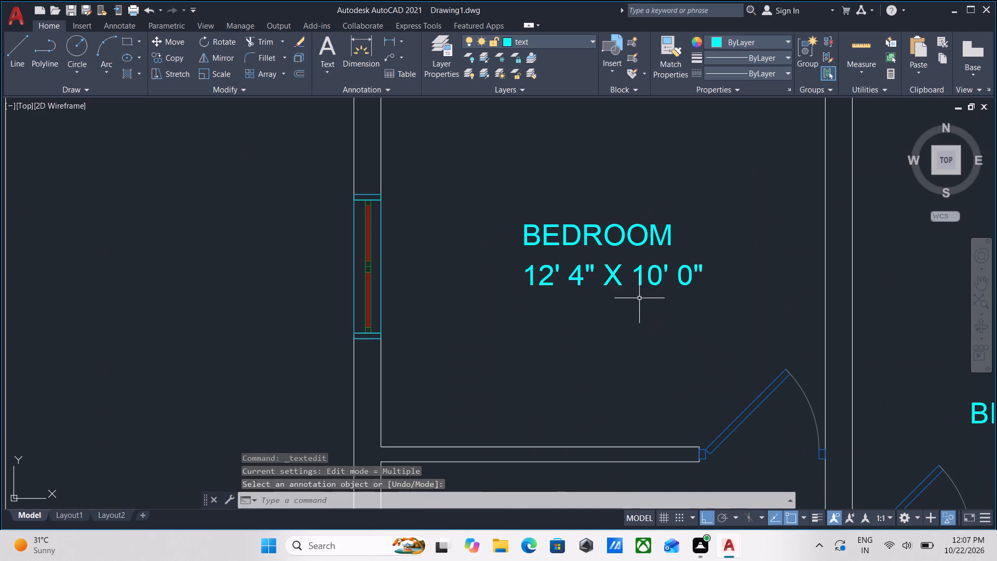
{"action": "middle_click_drag", "start_coordinate": [639, 298], "coordinate": [637, 314]}
{"action": "left_click", "coordinate": [657, 326]}
{"action": "left_click", "coordinate": [582, 251]}
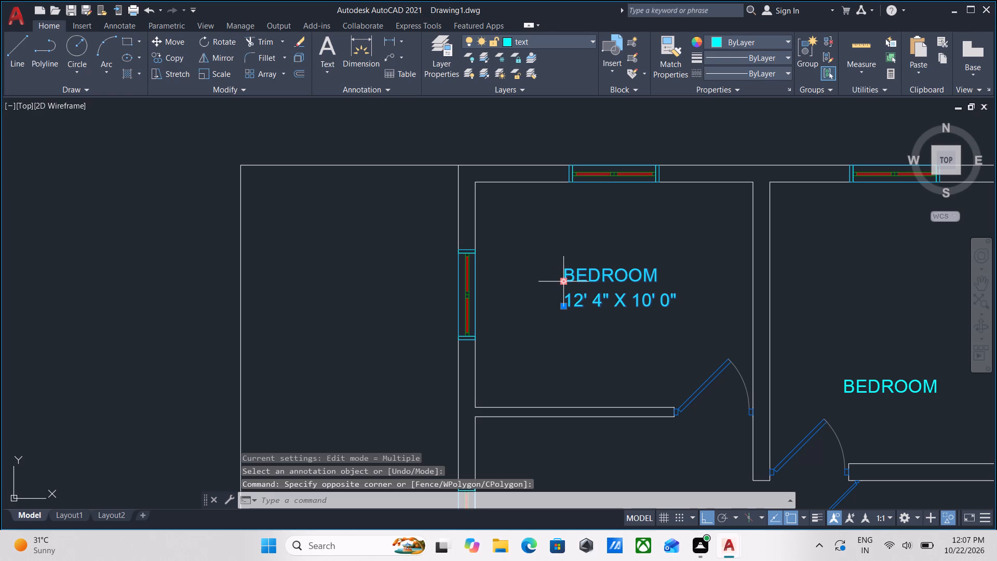
{"action": "key", "text": "m"}
{"action": "key", "text": "Return"}
{"action": "left_click", "coordinate": [565, 283]}
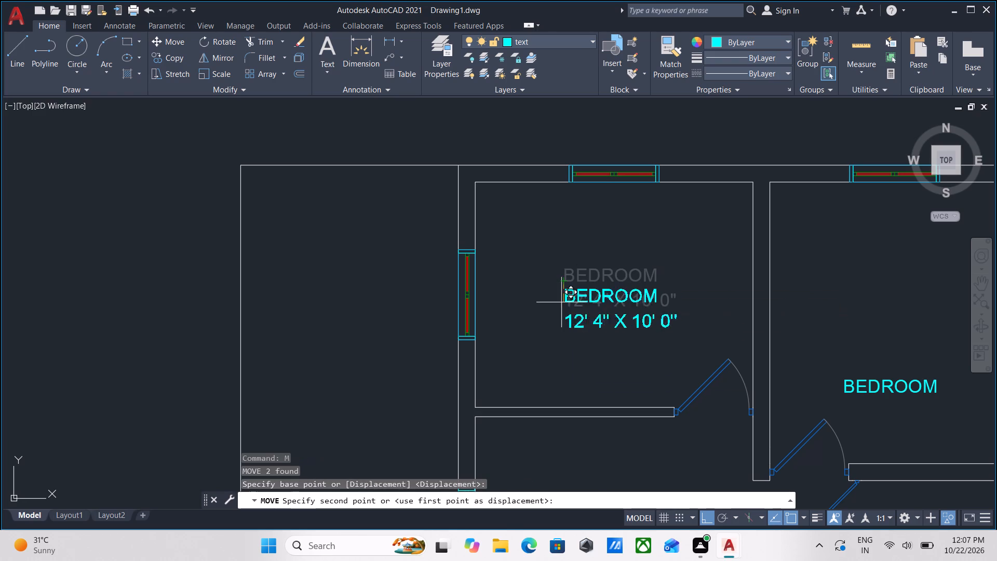
{"action": "left_click", "coordinate": [557, 356]}
Measure the interior width and depth of the northeast bedroom with MEASUREGEOM.
{"action": "scroll", "coordinate": [605, 280], "scroll_direction": "down", "scroll_amount": 1}
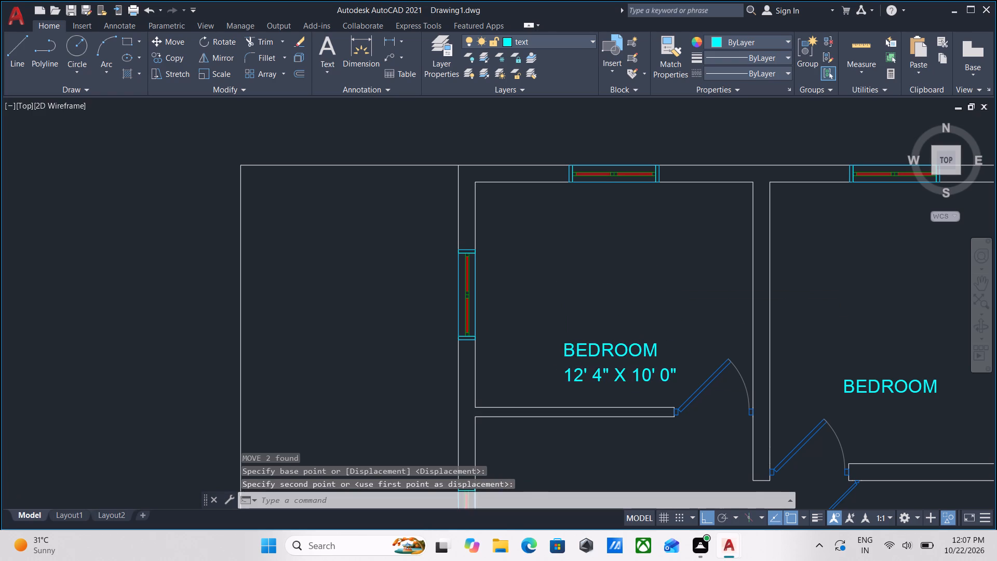
{"action": "middle_click_drag", "start_coordinate": [605, 280], "coordinate": [522, 273]}
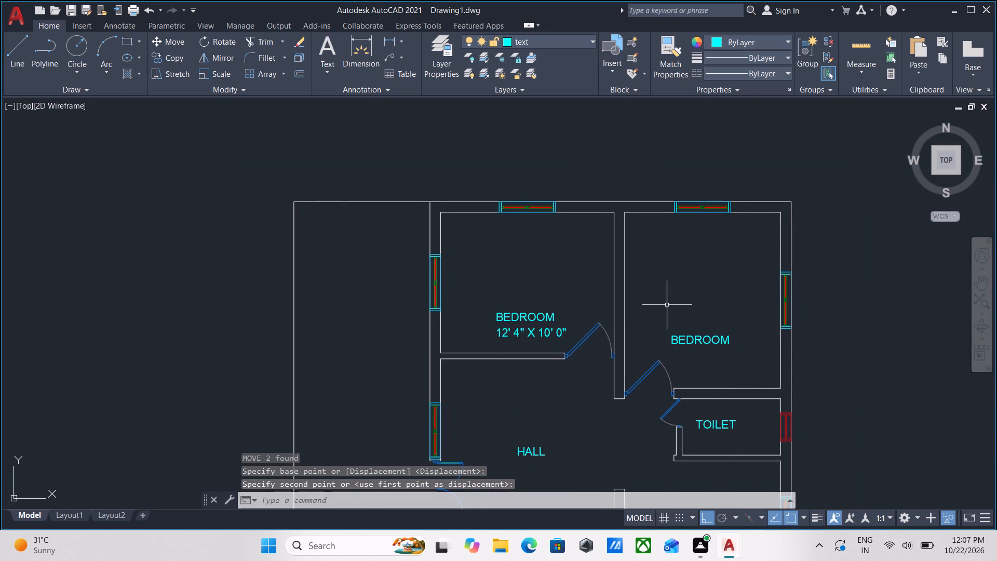
{"action": "type", "text": "MEA"}
{"action": "key", "text": "Return"}
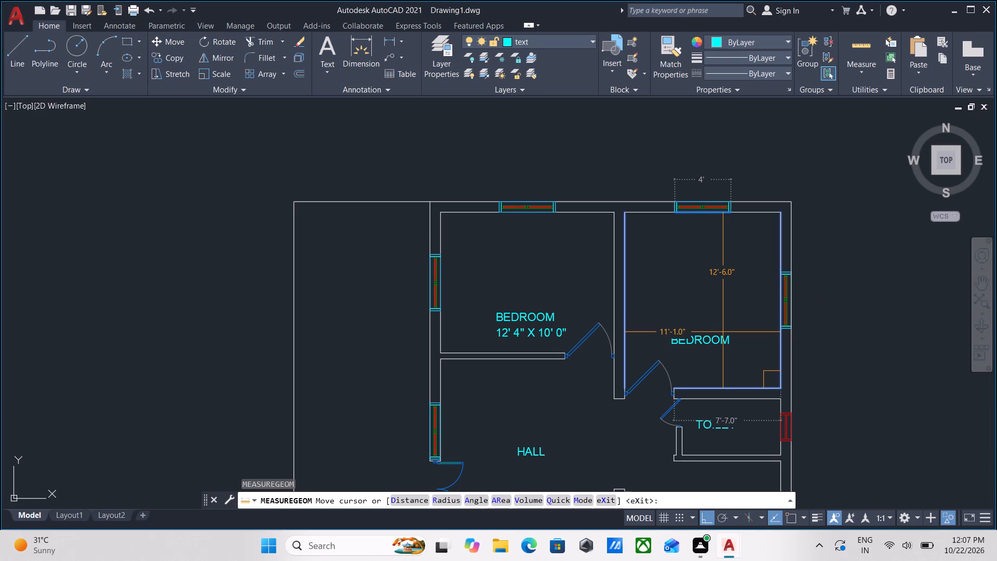
{"action": "key", "text": "Escape"}
Copy the northeast bedroom's BEDROOM label straight down by about 11", directly beneath the original.
{"action": "scroll", "coordinate": [725, 336], "scroll_direction": "up", "scroll_amount": 2}
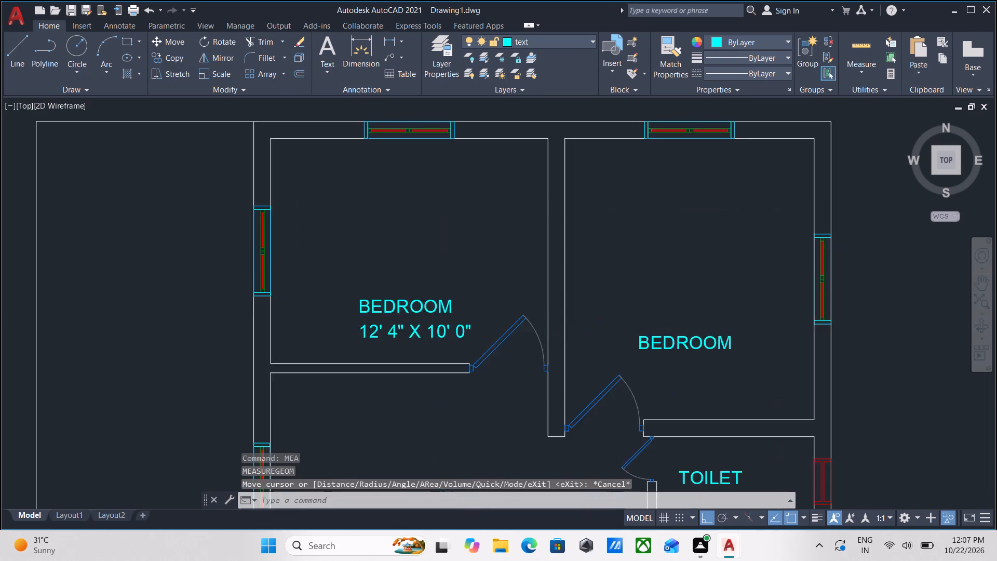
{"action": "scroll", "coordinate": [709, 359], "scroll_direction": "up", "scroll_amount": 1}
{"action": "left_click", "coordinate": [684, 370]}
{"action": "left_click", "coordinate": [651, 336]}
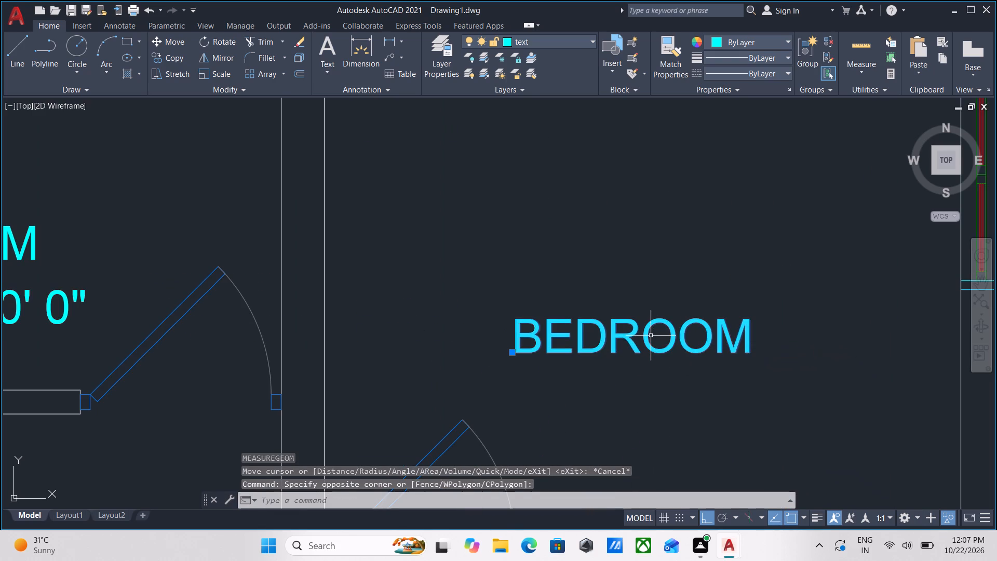
{"action": "type", "text": "CO"}
{"action": "key", "text": "Return"}
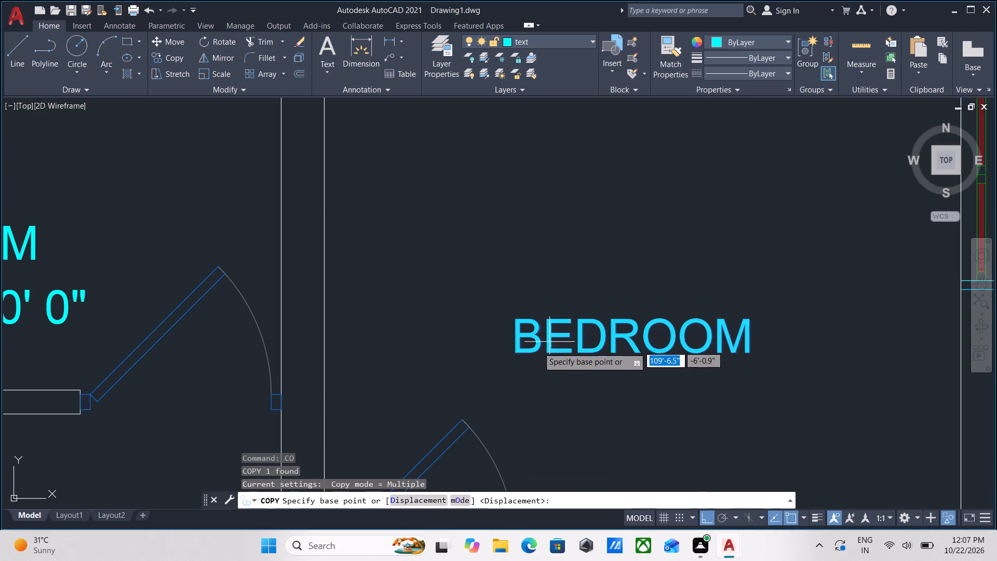
{"action": "left_click", "coordinate": [519, 350]}
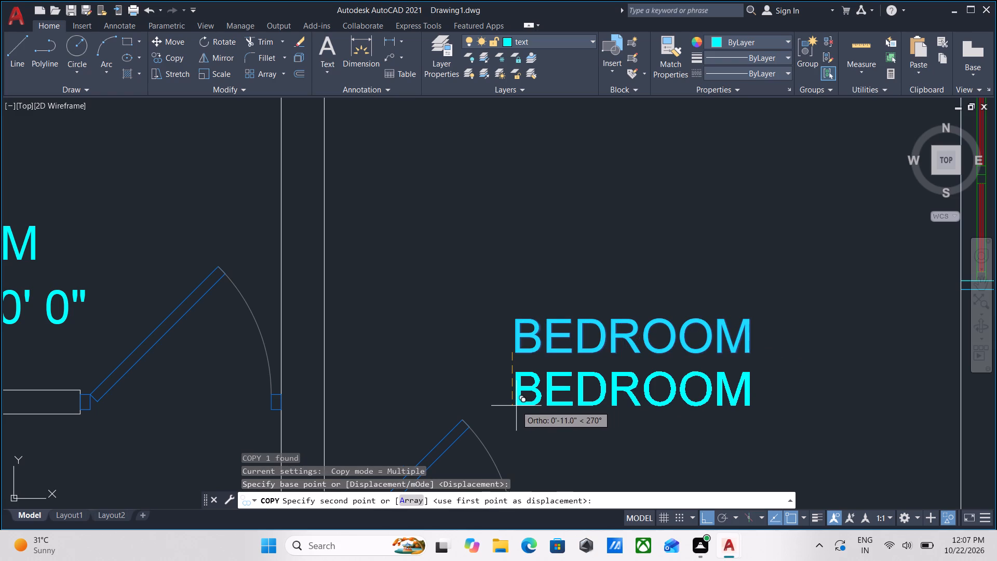
{"action": "left_click", "coordinate": [516, 406]}
{"action": "key", "text": "Escape"}
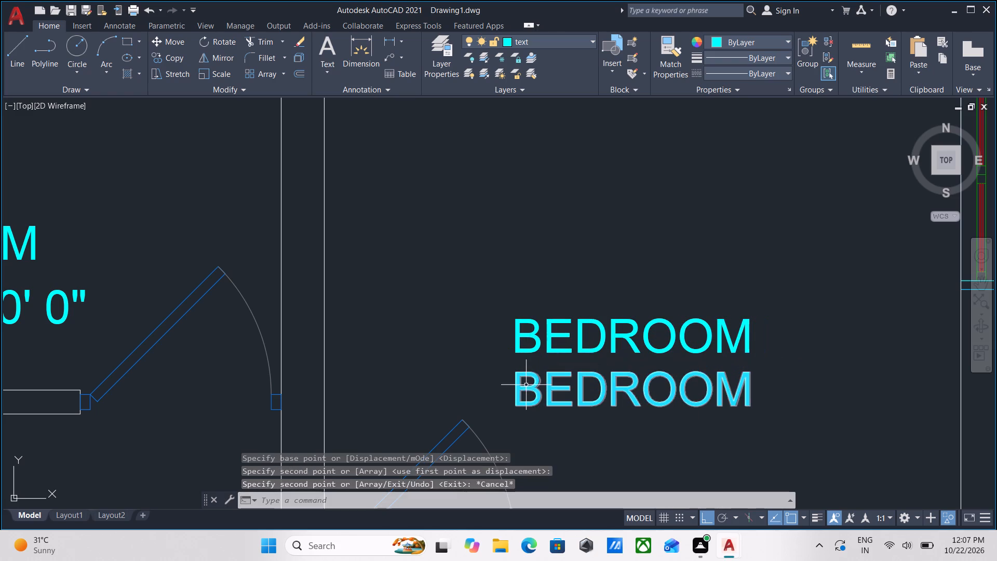
Replace the copied lower text in the northeast bedroom with 11' 1" X 12'6".
{"action": "triple_click", "coordinate": [531, 390]}
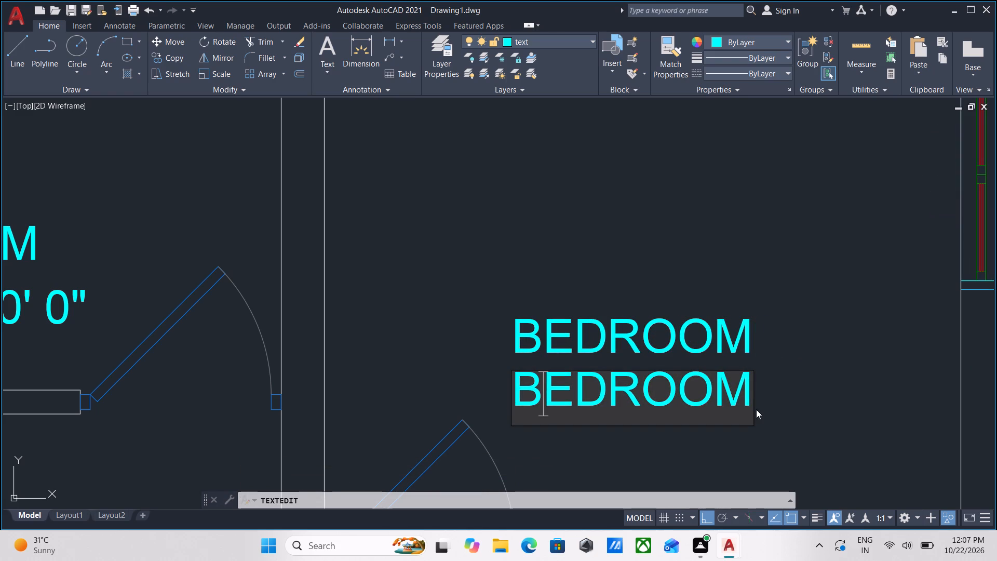
{"action": "left_click", "coordinate": [751, 393]}
{"action": "key", "text": "BackSpace"}
{"action": "key", "text": "BackSpace"}
{"action": "key", "text": "BackSpace"}
{"action": "key", "text": "BackSpace"}
{"action": "key", "text": "BackSpace"}
{"action": "key", "text": "BackSpace"}
{"action": "key", "text": "BackSpace"}
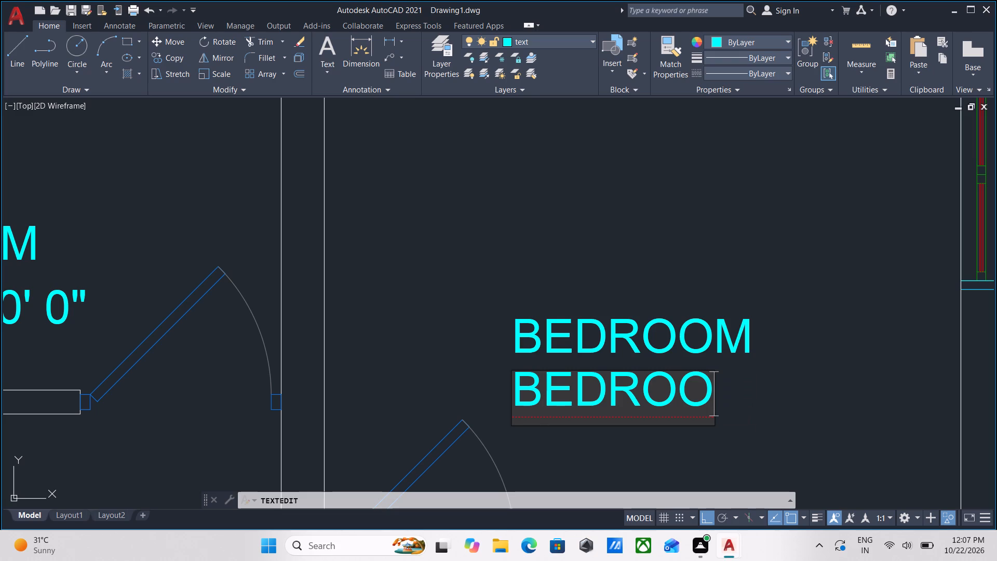
{"action": "type", "text": "12'"}
{"action": "key", "text": "BackSpace"}
{"action": "key", "text": "BackSpace"}
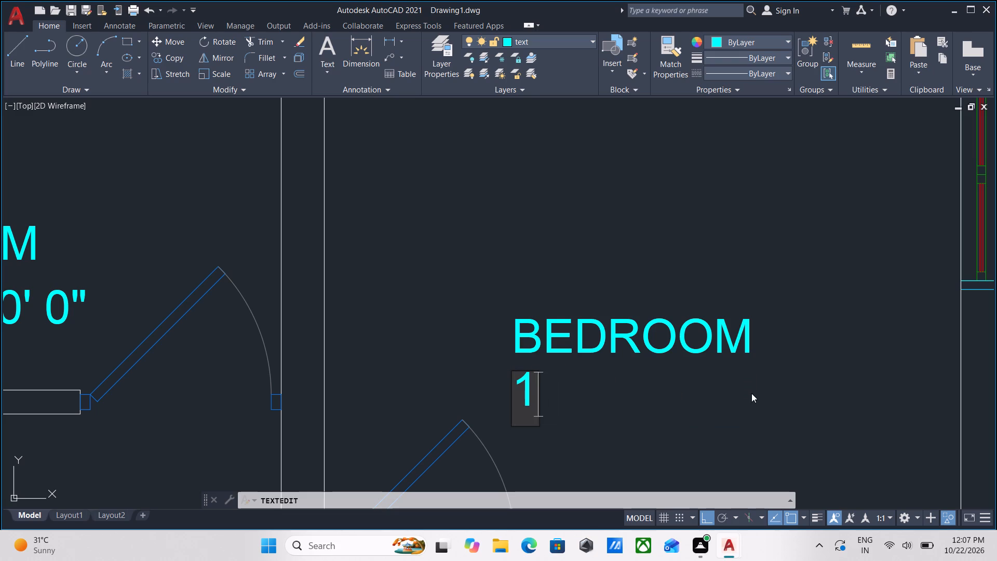
{"action": "type", "text": "1'"}
{"action": "key", "text": "space"}
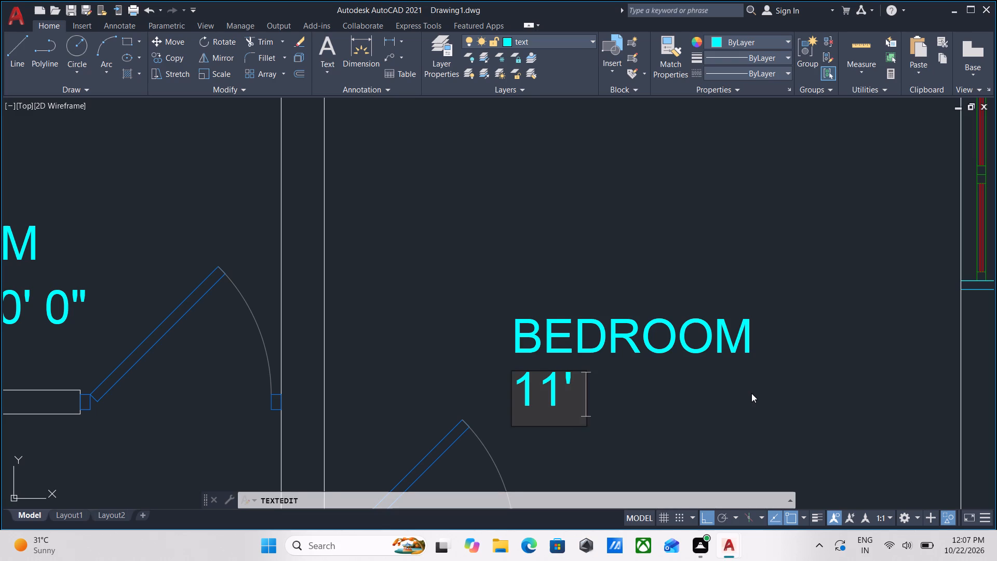
{"action": "type", "text": "1"}
{"action": "key", "text": "shift+quotedbl"}
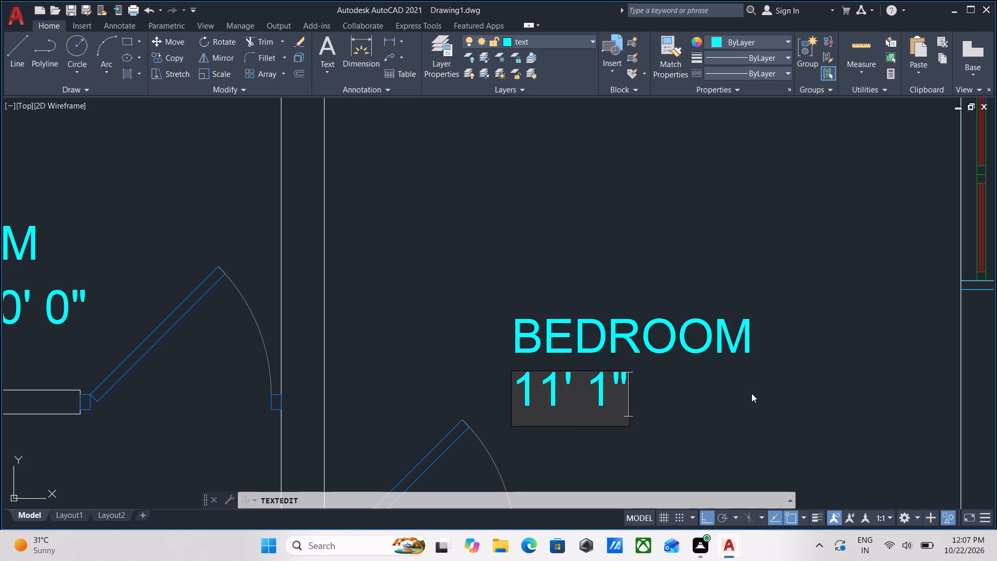
{"action": "key", "text": "space"}
{"action": "type", "text": "X"}
{"action": "key", "text": "space"}
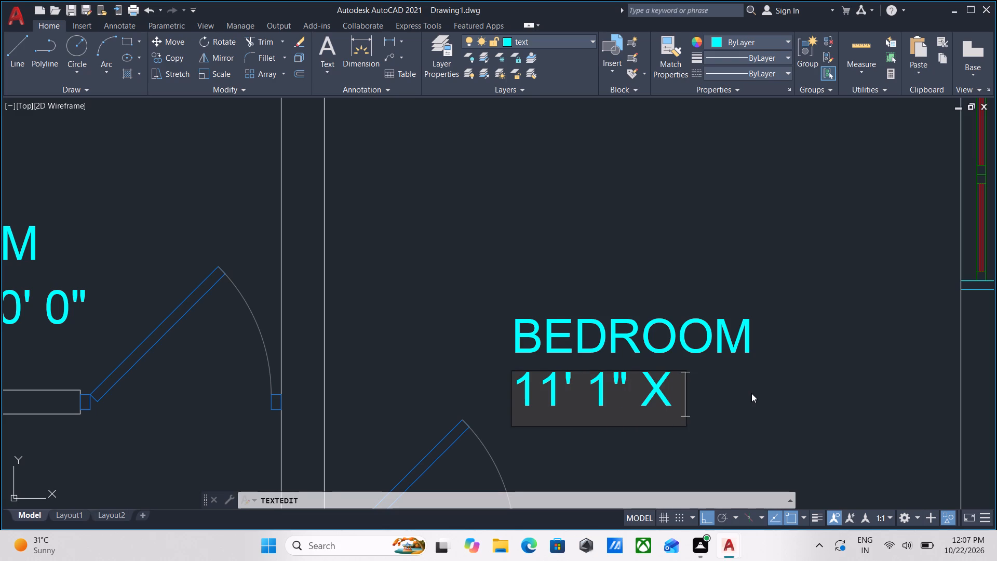
{"action": "type", "text": "12'6"}
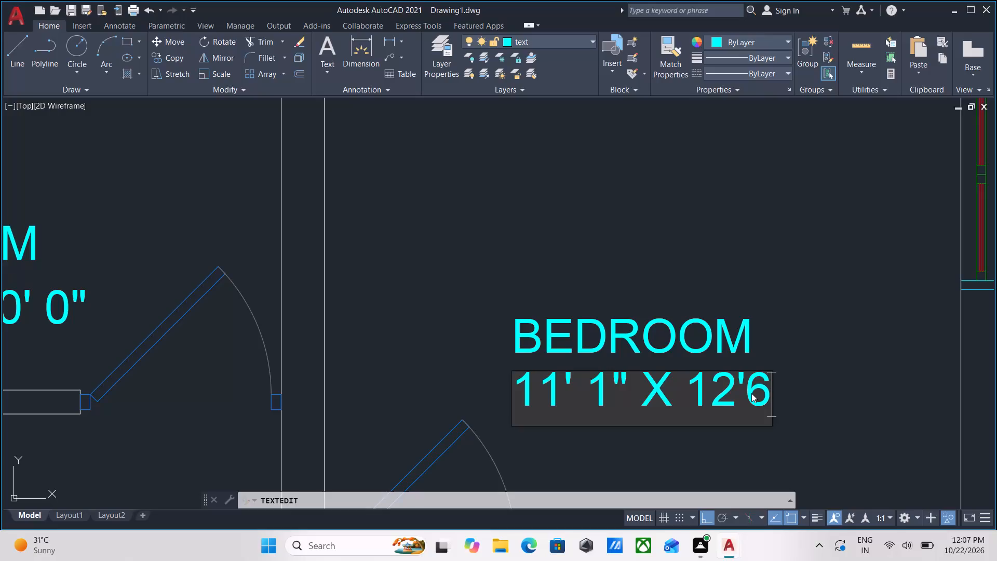
{"action": "key", "text": "shift+quotedbl"}
{"action": "key", "text": "Return"}
{"action": "key", "text": "Return"}
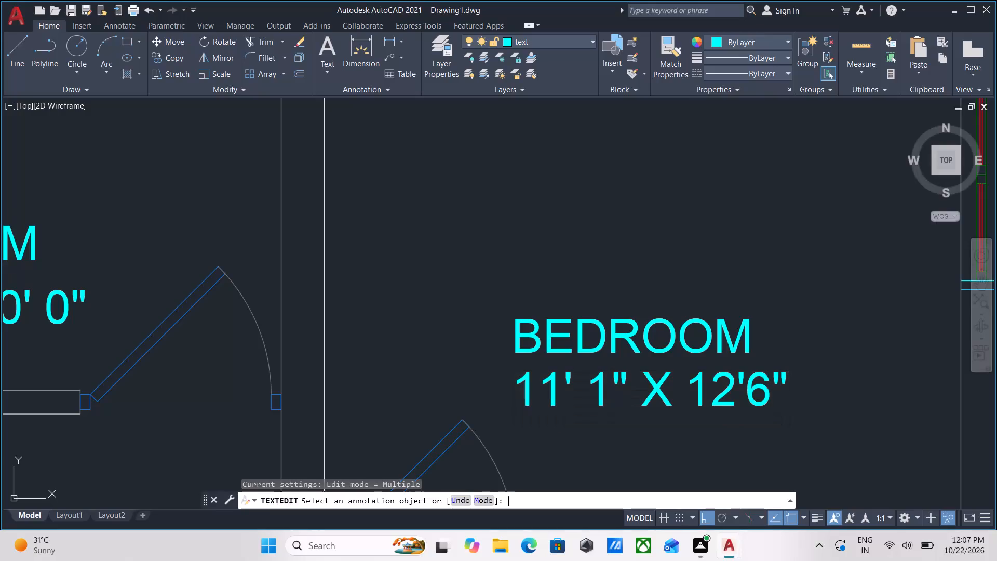
Insert a space before the foot mark in the northeast bedroom's second dimension, making the line 11' 1" X 12 '6".
{"action": "scroll", "coordinate": [697, 429], "scroll_direction": "down", "scroll_amount": 2}
{"action": "scroll", "coordinate": [661, 440], "scroll_direction": "up", "scroll_amount": 3}
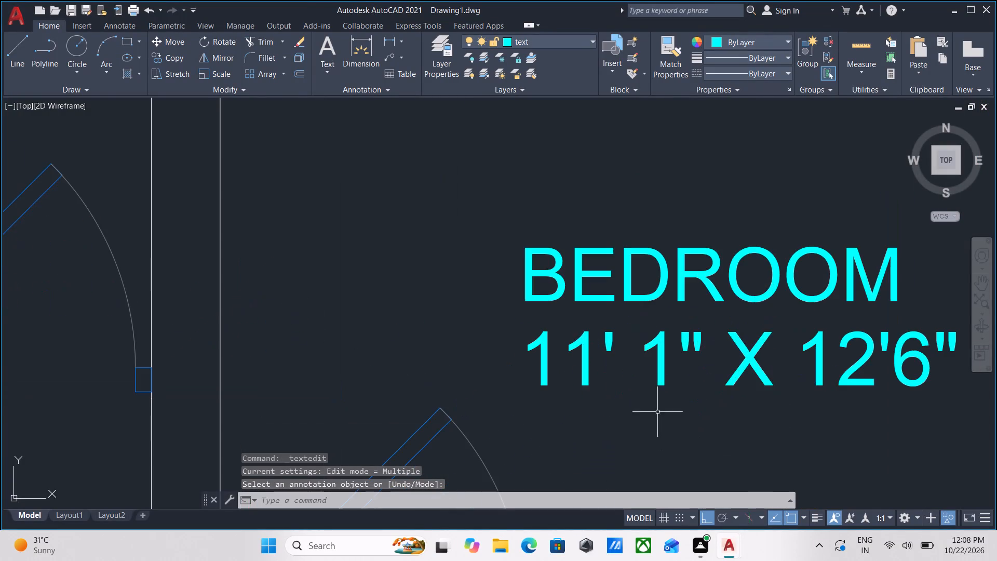
{"action": "scroll", "coordinate": [635, 372], "scroll_direction": "down", "scroll_amount": 2}
{"action": "middle_click_drag", "start_coordinate": [635, 372], "coordinate": [650, 398]}
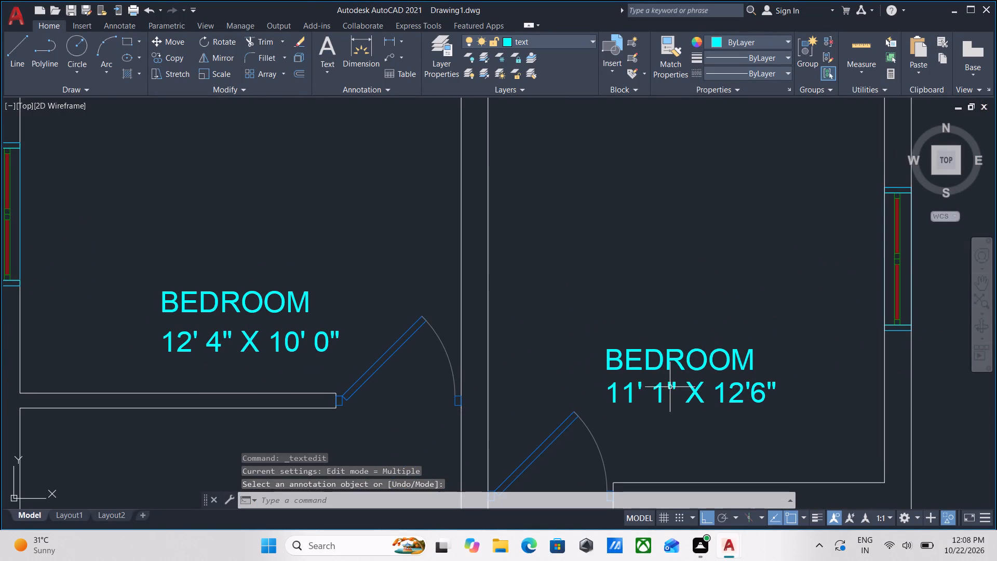
{"action": "triple_click", "coordinate": [743, 390]}
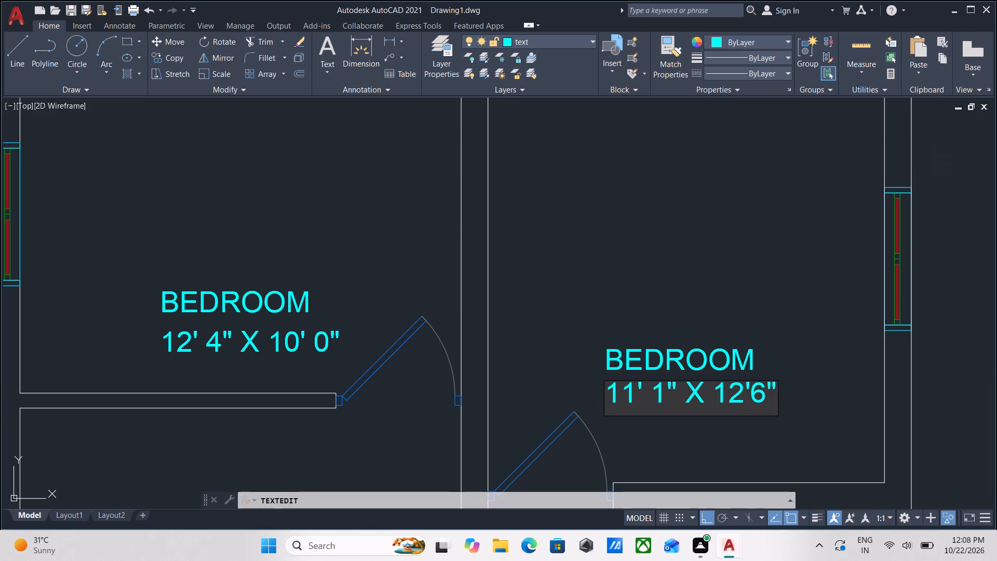
{"action": "key", "text": "space"}
{"action": "key", "text": "Return"}
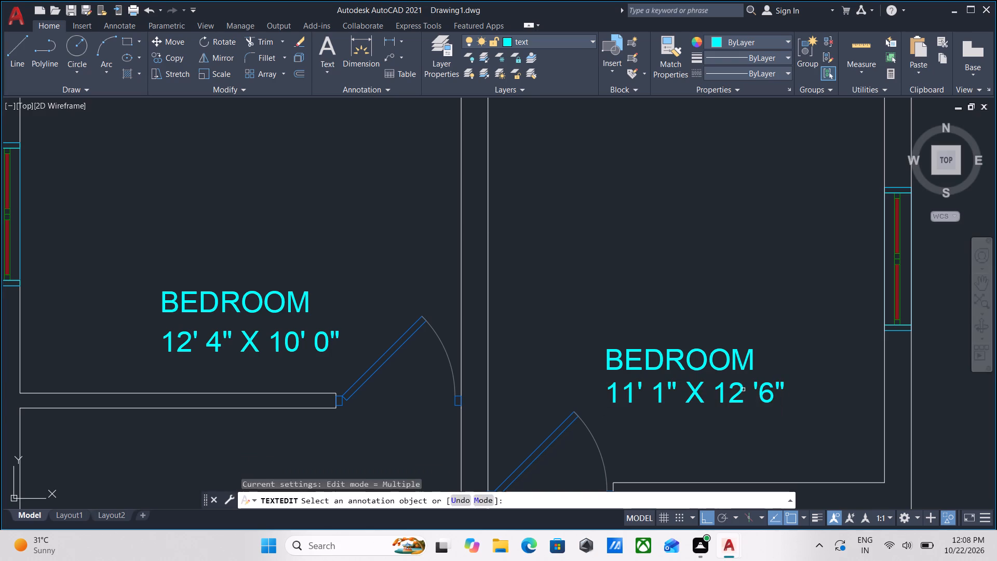
{"action": "key", "text": "Return"}
{"action": "key", "text": "Return"}
{"action": "key", "text": "Escape"}
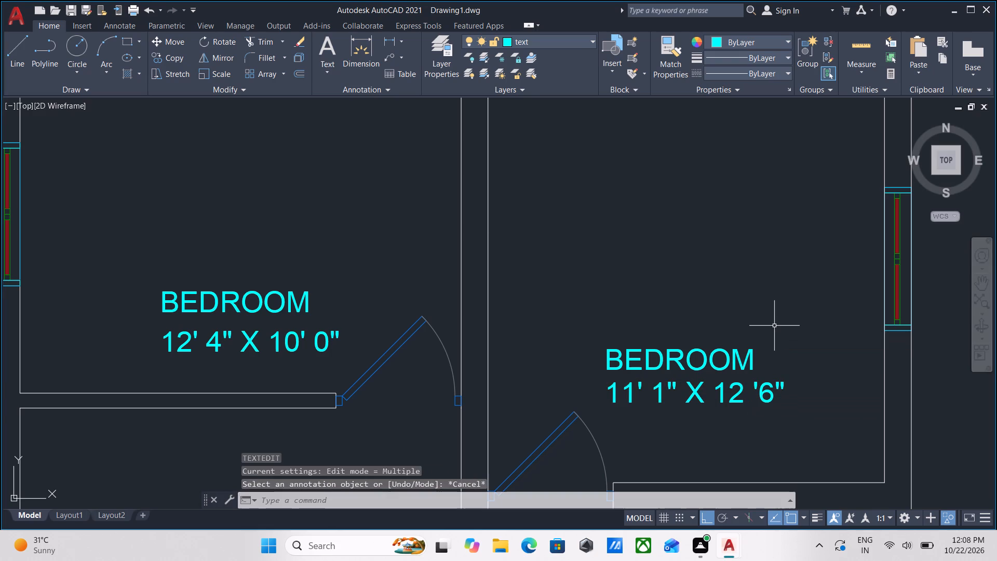
Measure the northeast bedroom again with MEASUREGEOM and check around the hall and adjoining toilet.
{"action": "type", "text": "MEA"}
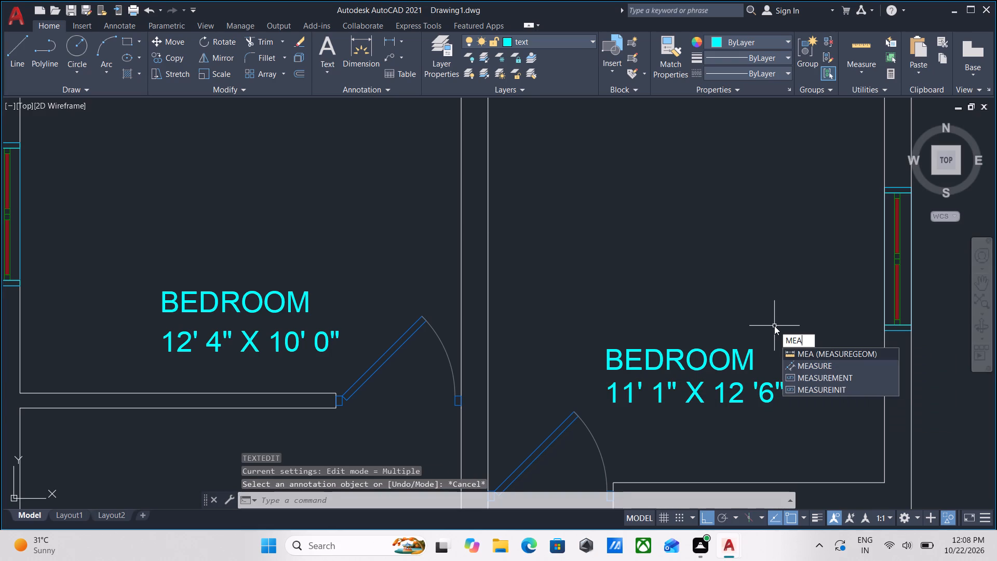
{"action": "key", "text": "Return"}
{"action": "scroll", "coordinate": [774, 326], "scroll_direction": "down", "scroll_amount": 1}
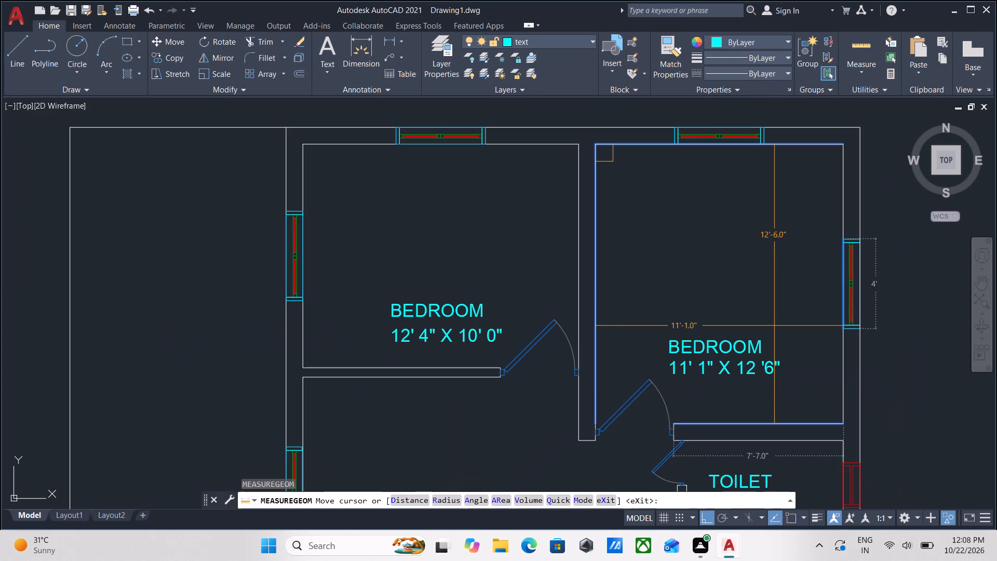
{"action": "scroll", "coordinate": [652, 457], "scroll_direction": "down", "scroll_amount": 1}
{"action": "middle_click_drag", "start_coordinate": [652, 455], "coordinate": [677, 259]}
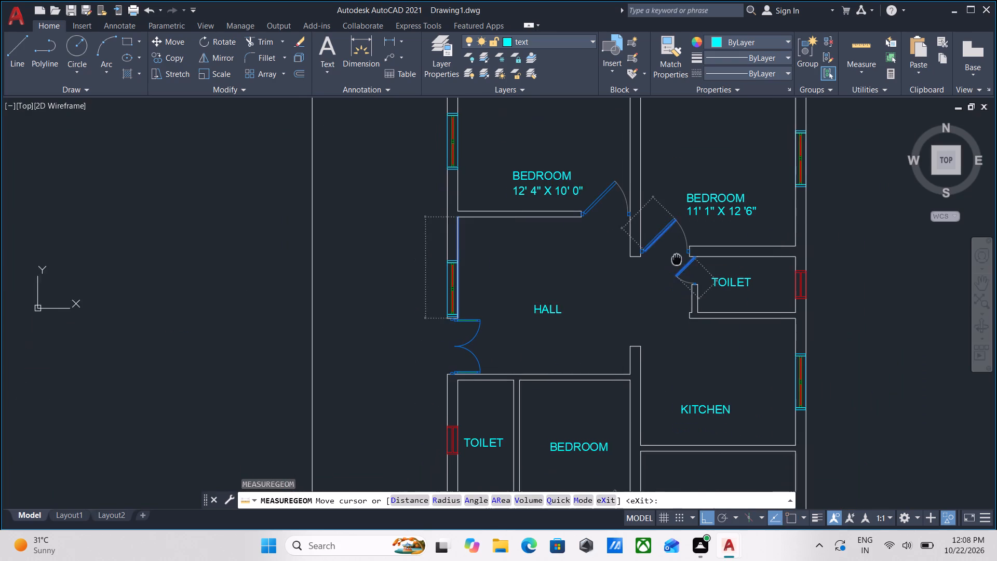
{"action": "key", "text": "Escape"}
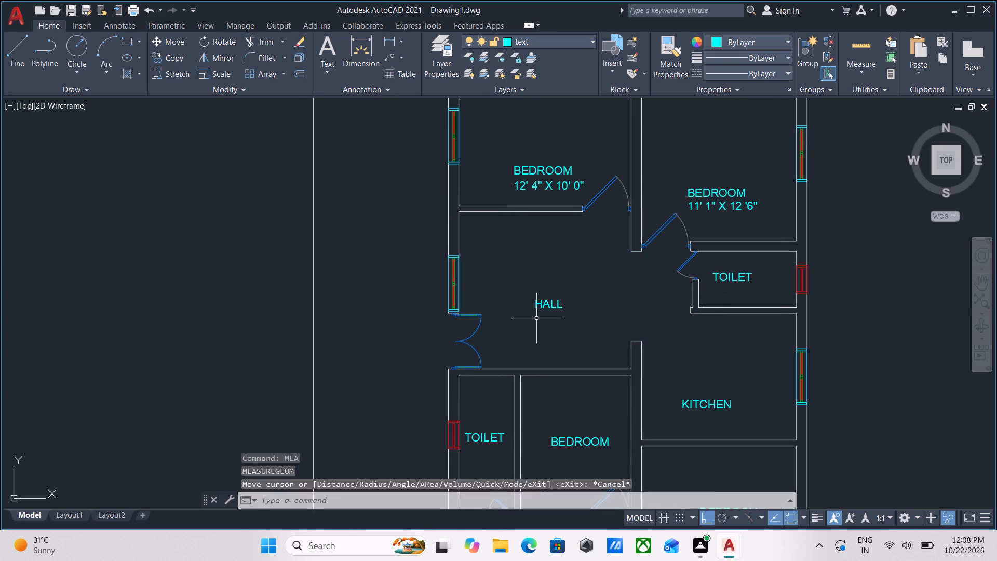
Measure the hall's length and width with MEASUREGEOM.
{"action": "scroll", "coordinate": [536, 318], "scroll_direction": "up", "scroll_amount": 2}
{"action": "scroll", "coordinate": [564, 303], "scroll_direction": "down", "scroll_amount": 1}
{"action": "middle_click_drag", "start_coordinate": [564, 303], "coordinate": [612, 337]}
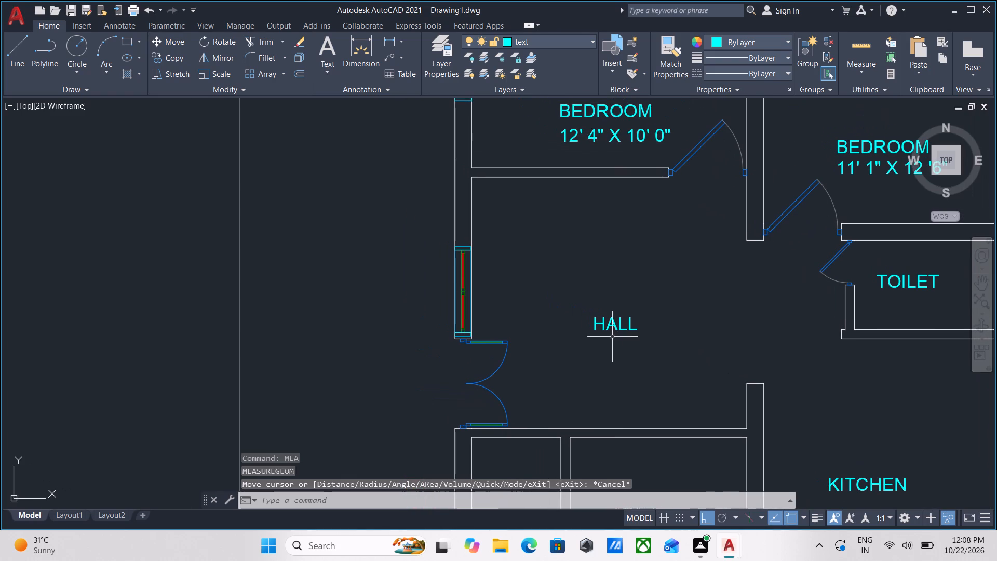
{"action": "type", "text": "MEA"}
{"action": "key", "text": "Return"}
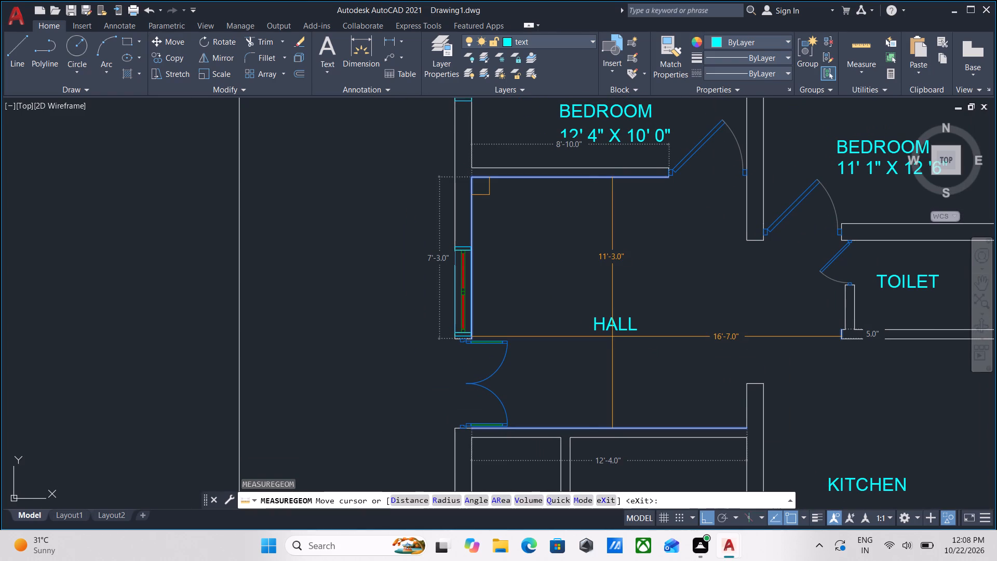
{"action": "scroll", "coordinate": [589, 211], "scroll_direction": "down", "scroll_amount": 1}
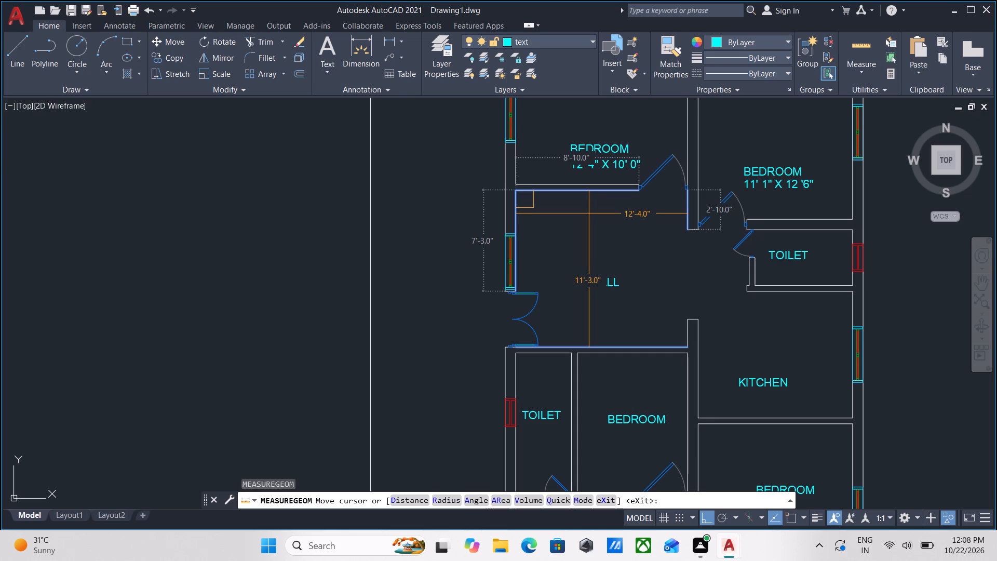
{"action": "scroll", "coordinate": [585, 216], "scroll_direction": "up", "scroll_amount": 2}
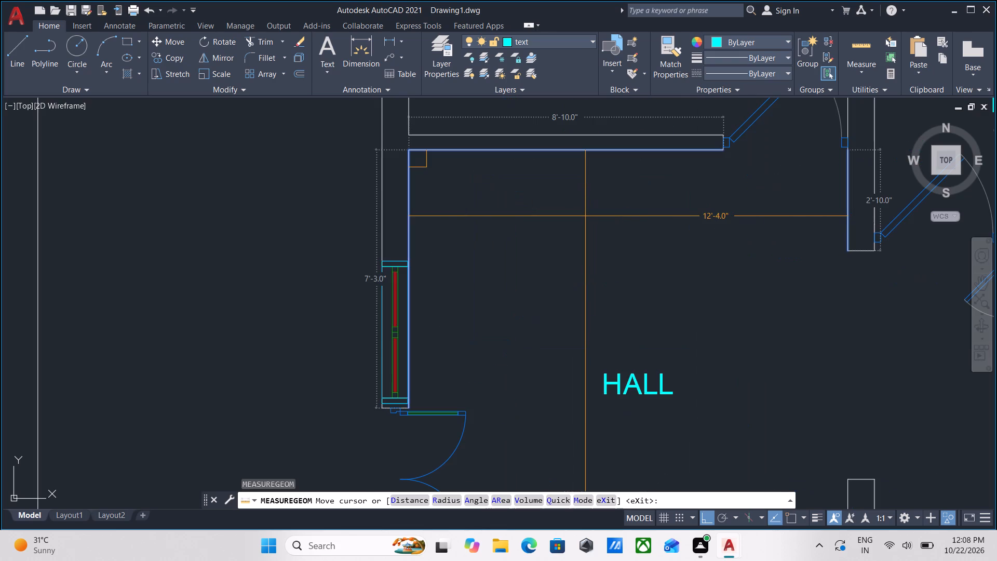
{"action": "scroll", "coordinate": [585, 217], "scroll_direction": "down", "scroll_amount": 1}
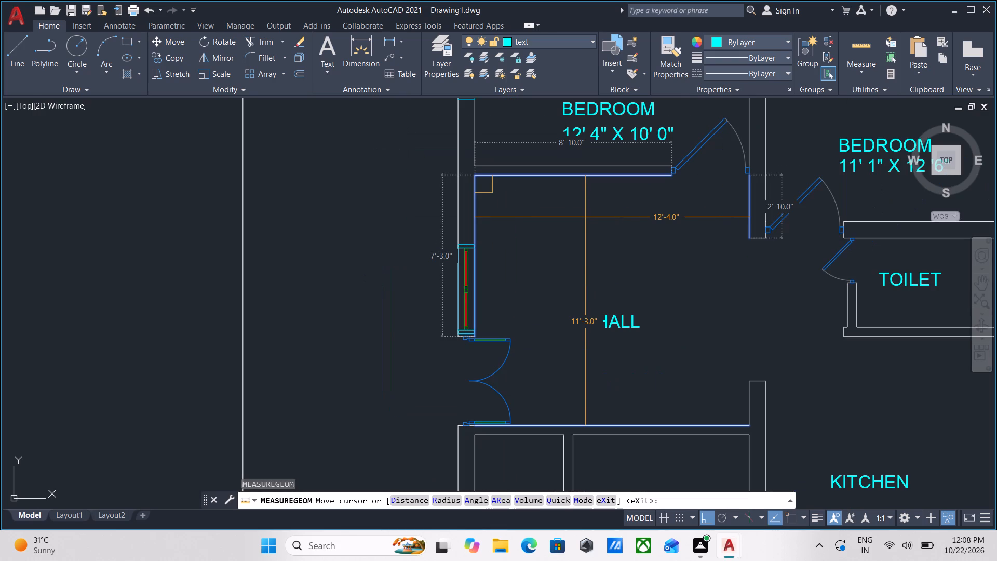
{"action": "key", "text": "Escape"}
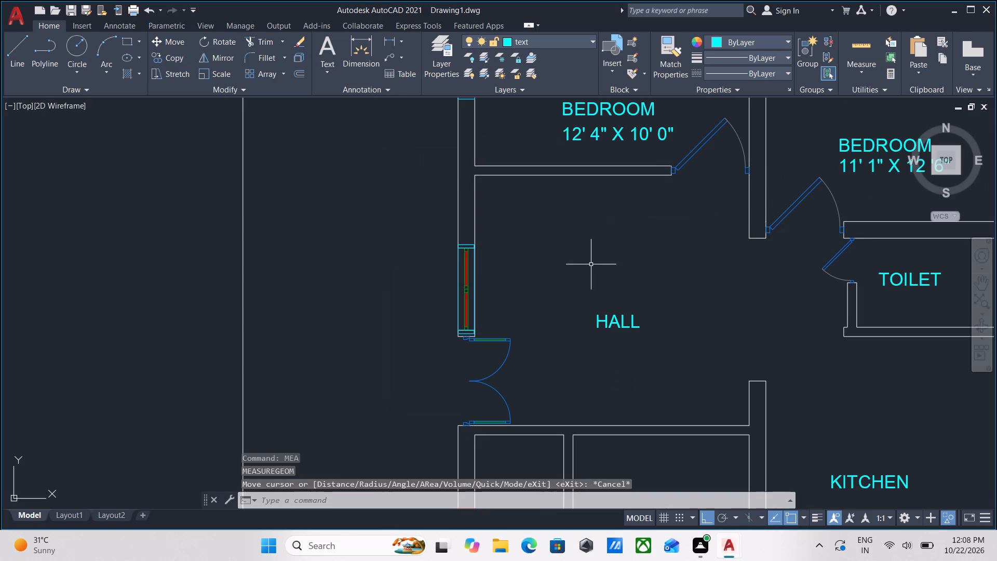
Copy the HALL label straight down by about 1'-4", directly beneath the original.
{"action": "scroll", "coordinate": [604, 345], "scroll_direction": "up", "scroll_amount": 2}
{"action": "left_click_drag", "start_coordinate": [619, 344], "coordinate": [619, 336]}
{"action": "left_click", "coordinate": [592, 259]}
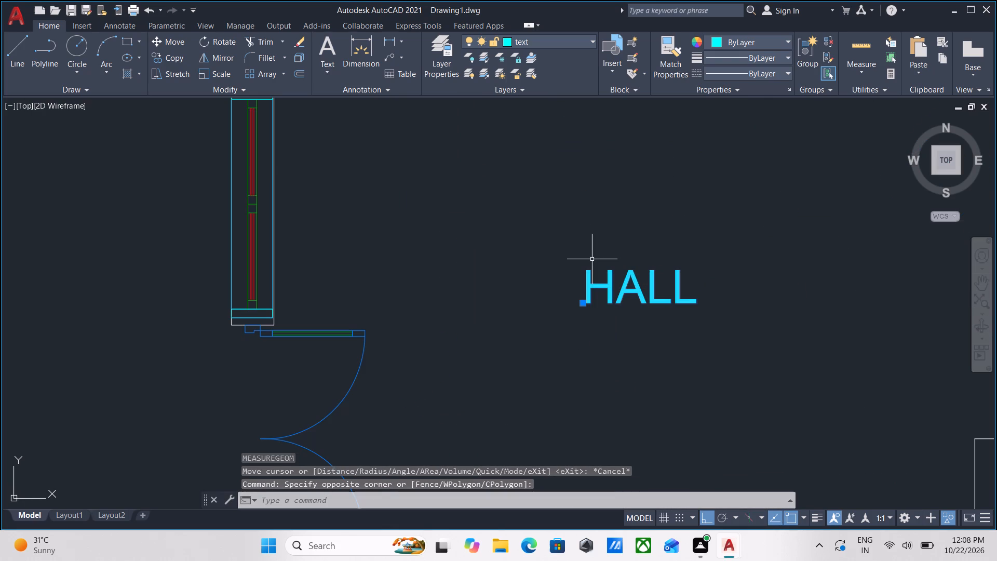
{"action": "type", "text": "CO"}
{"action": "key", "text": "Return"}
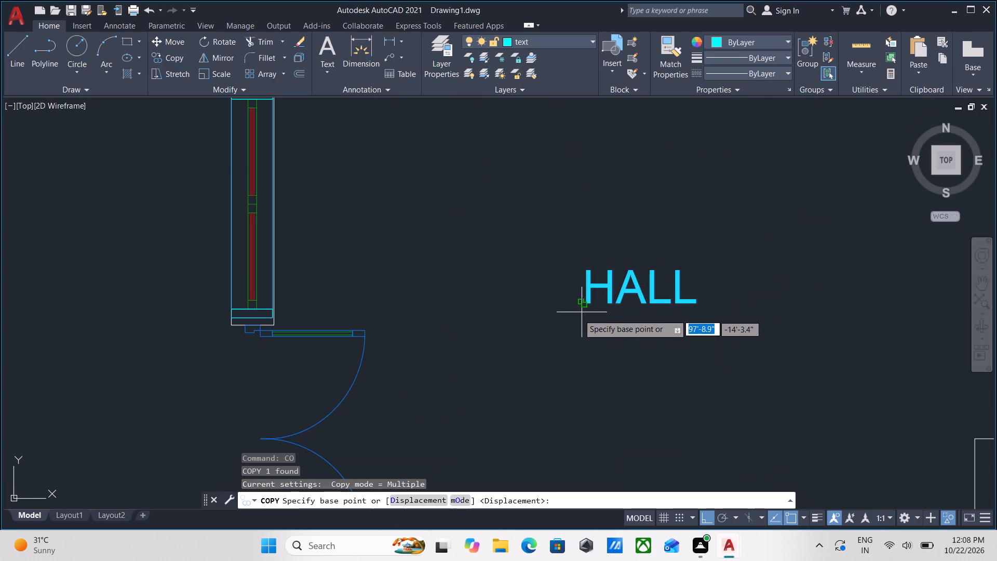
{"action": "left_click", "coordinate": [583, 309]}
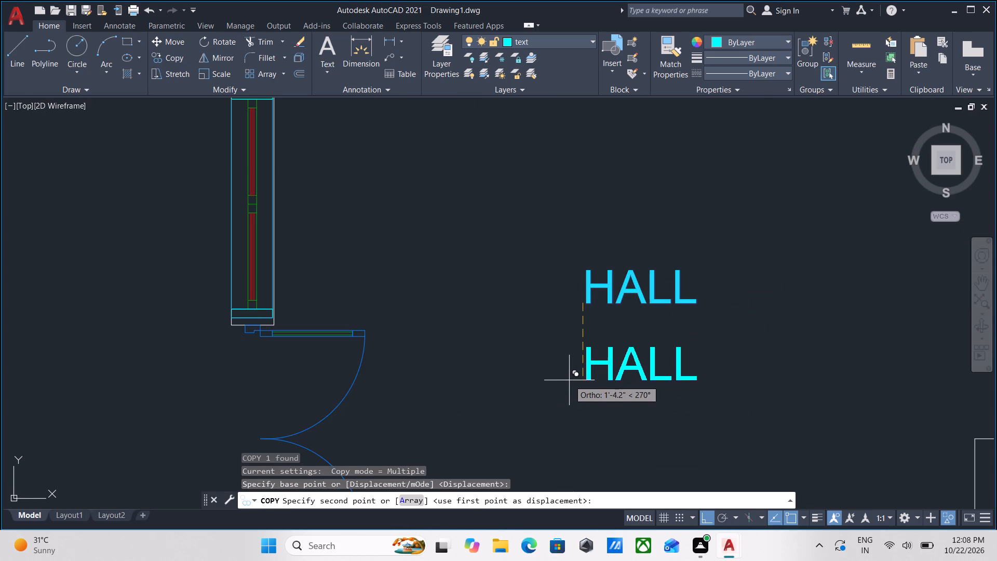
{"action": "left_click", "coordinate": [569, 378]}
{"action": "key", "text": "Escape"}
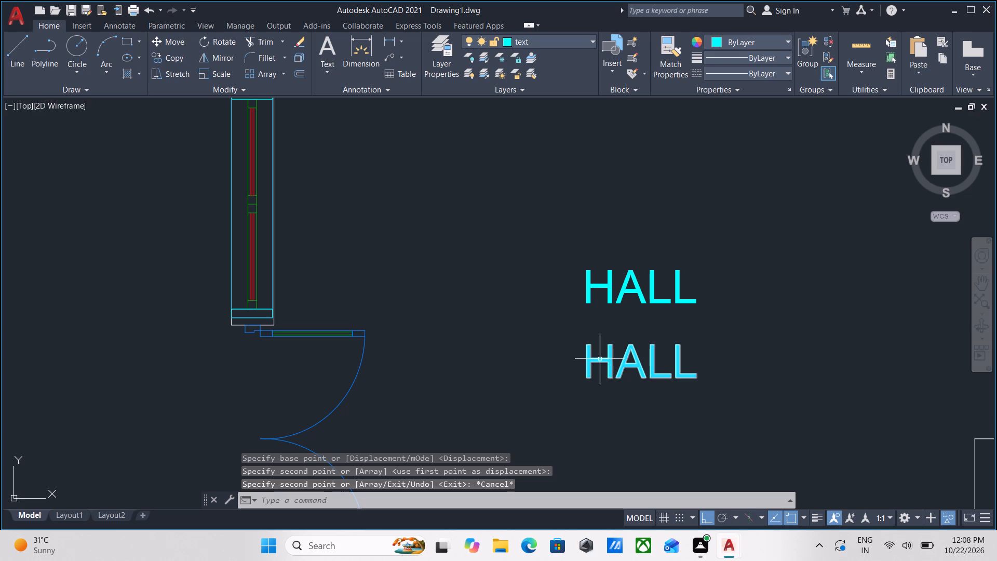
Measure the hall again and replace the copied lower HALL text with 11'3" X 12' 4".
{"action": "scroll", "coordinate": [595, 350], "scroll_direction": "down", "scroll_amount": 2}
{"action": "type", "text": "MEA"}
{"action": "key", "text": "Return"}
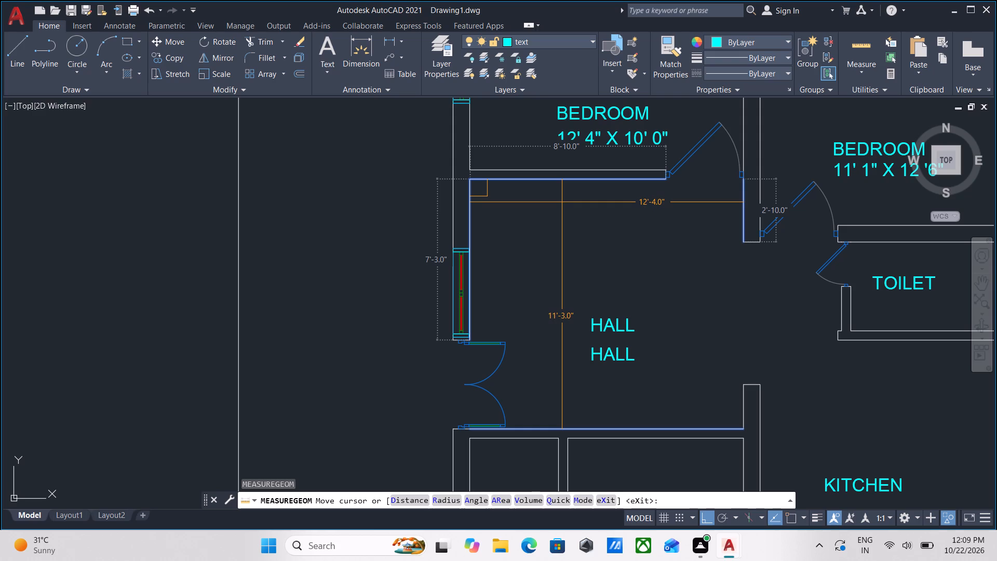
{"action": "key", "text": "Escape"}
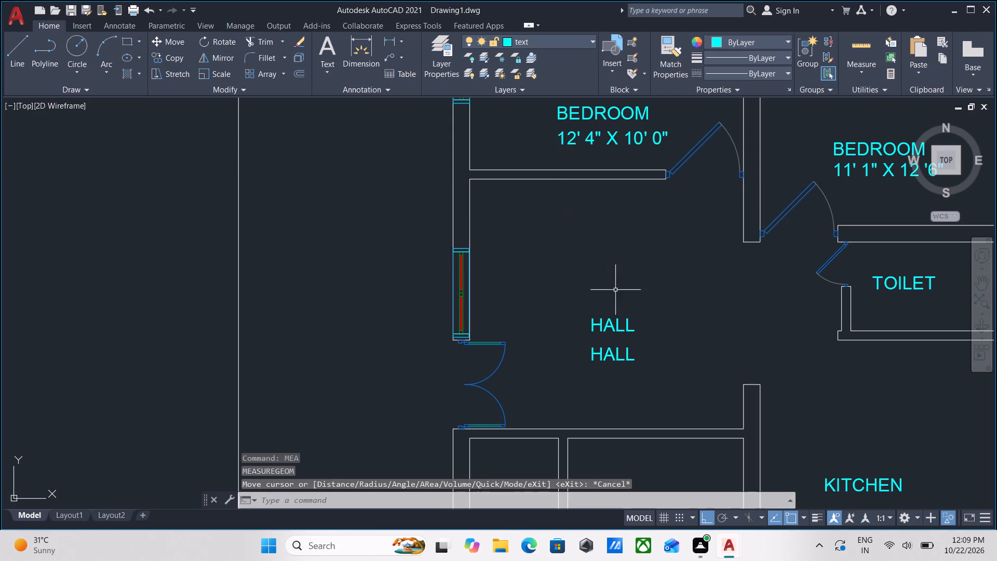
{"action": "double_click", "coordinate": [609, 352]}
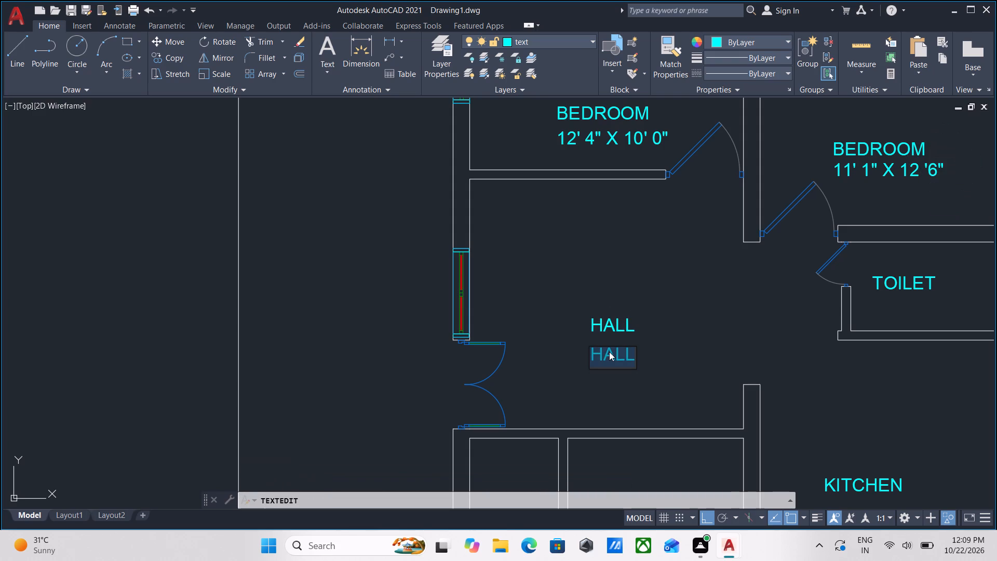
{"action": "type", "text": "11"}
{"action": "key", "text": "apostrophe"}
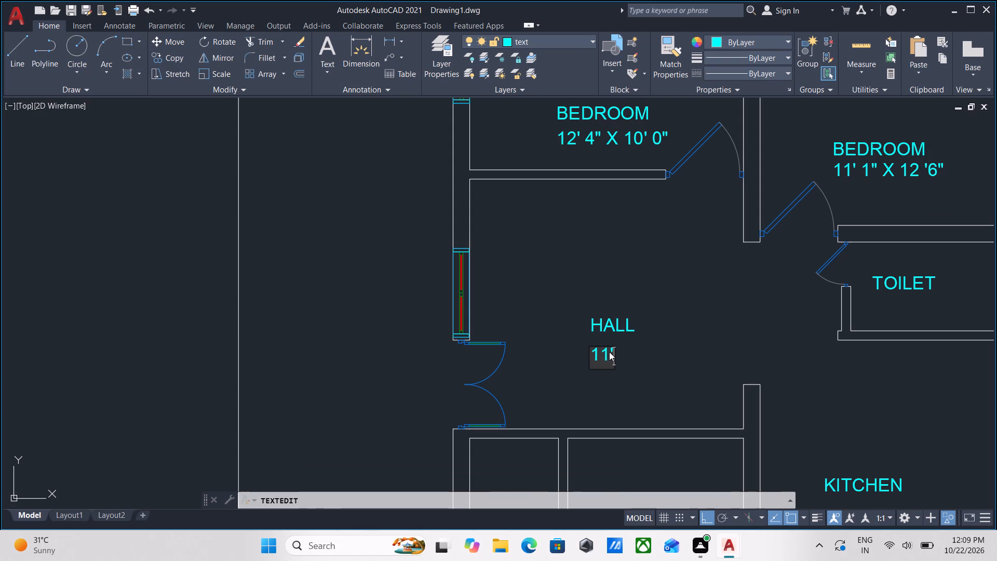
{"action": "key", "text": "3"}
{"action": "key", "text": "shift+quotedbl"}
{"action": "key", "text": "space"}
{"action": "type", "text": "X"}
{"action": "key", "text": "space"}
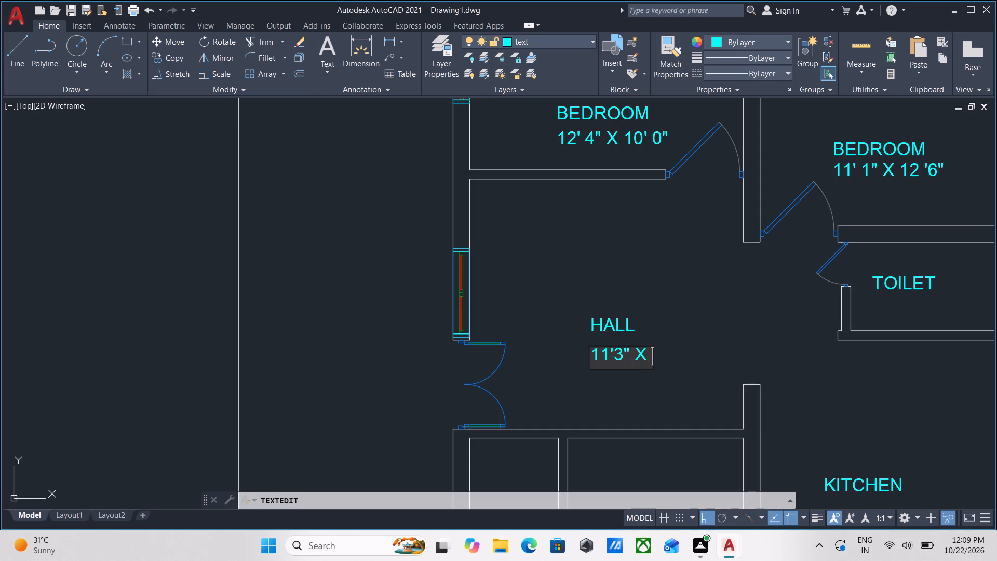
{"action": "type", "text": "12'"}
{"action": "key", "text": "space"}
{"action": "type", "text": "4"}
{"action": "key", "text": "shift+quotedbl"}
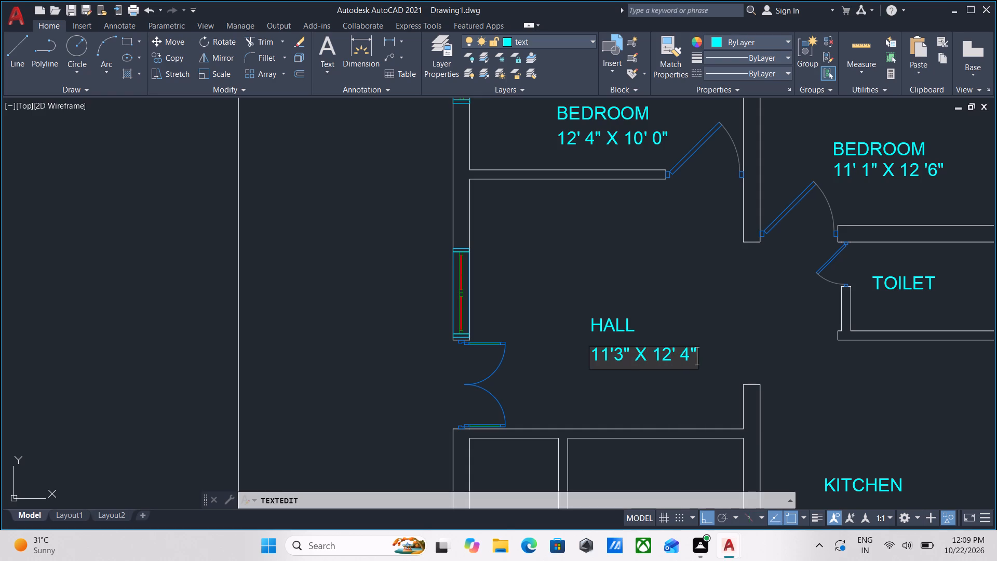
{"action": "key", "text": "Return"}
{"action": "key", "text": "Return"}
Insert a space after the foot mark in the hall's first dimension, making the line 11' 3" X 12' 4".
{"action": "scroll", "coordinate": [571, 357], "scroll_direction": "up", "scroll_amount": 2}
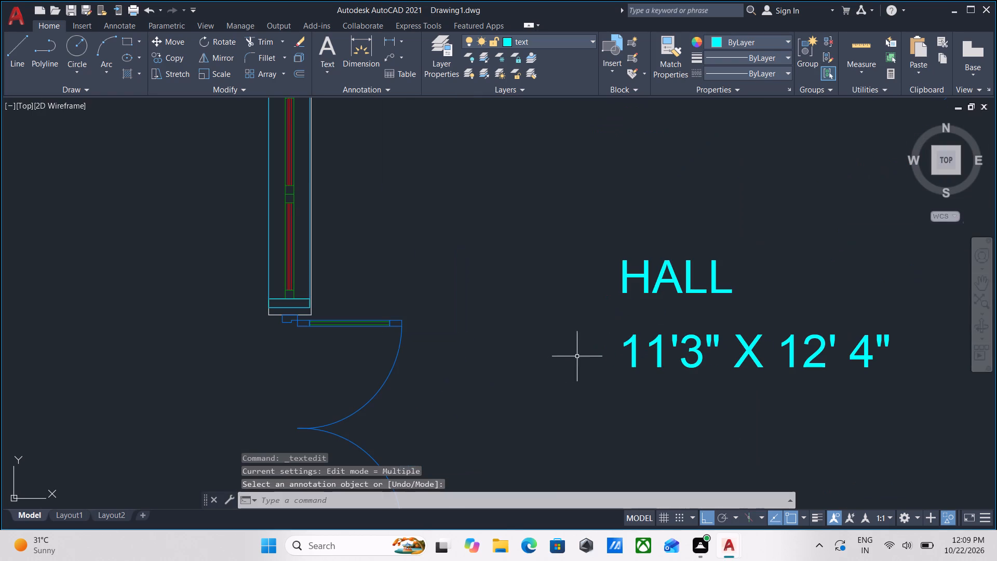
{"action": "triple_click", "coordinate": [685, 338]}
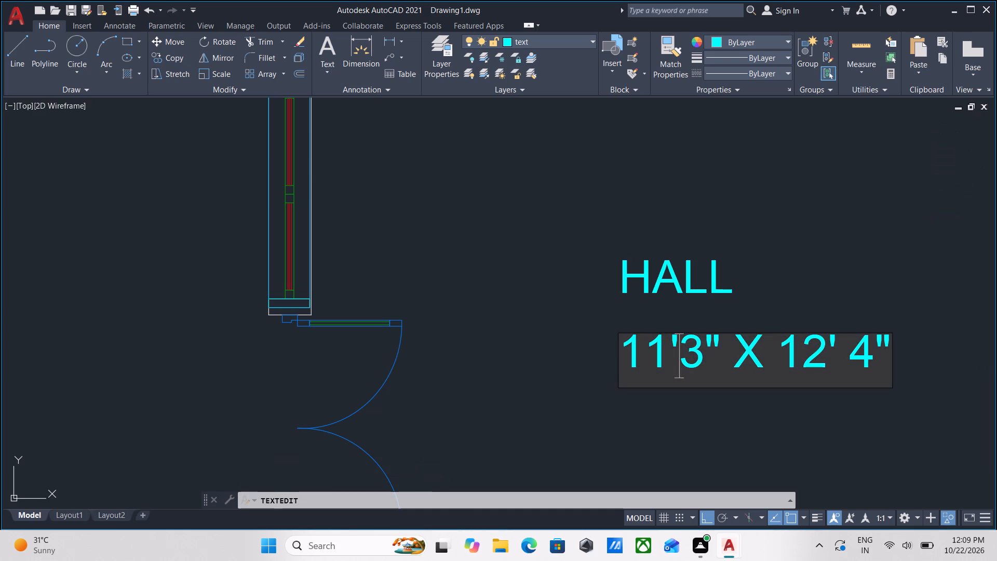
{"action": "key", "text": "space"}
{"action": "key", "text": "Return"}
{"action": "key", "text": "Return"}
{"action": "scroll", "coordinate": [688, 340], "scroll_direction": "down", "scroll_amount": 2}
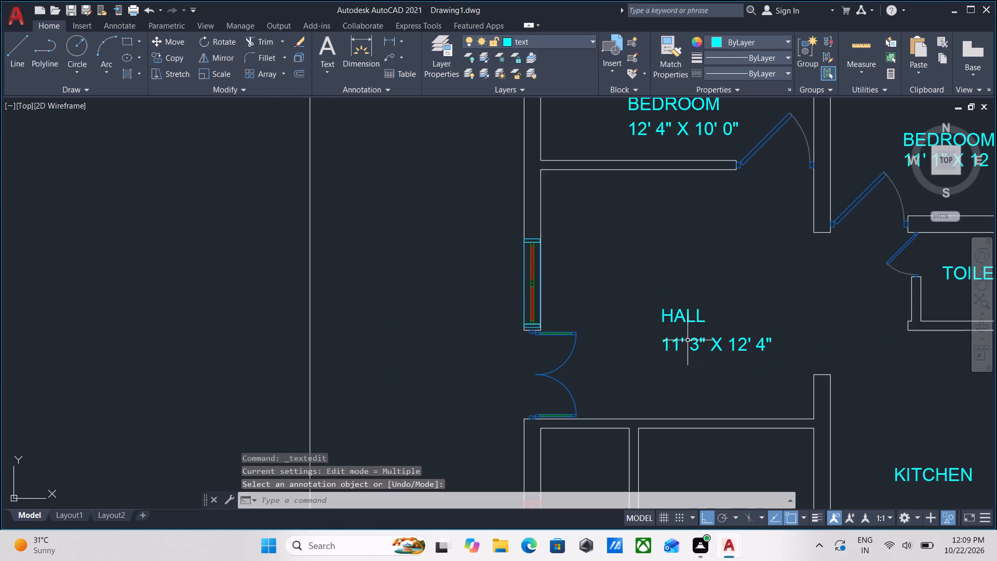
{"action": "key", "text": "Escape"}
Measure the hall again with MEASUREGEOM and check across to the toilet beside it on the east side.
{"action": "key", "text": "m"}
{"action": "type", "text": "EA"}
{"action": "key", "text": "Return"}
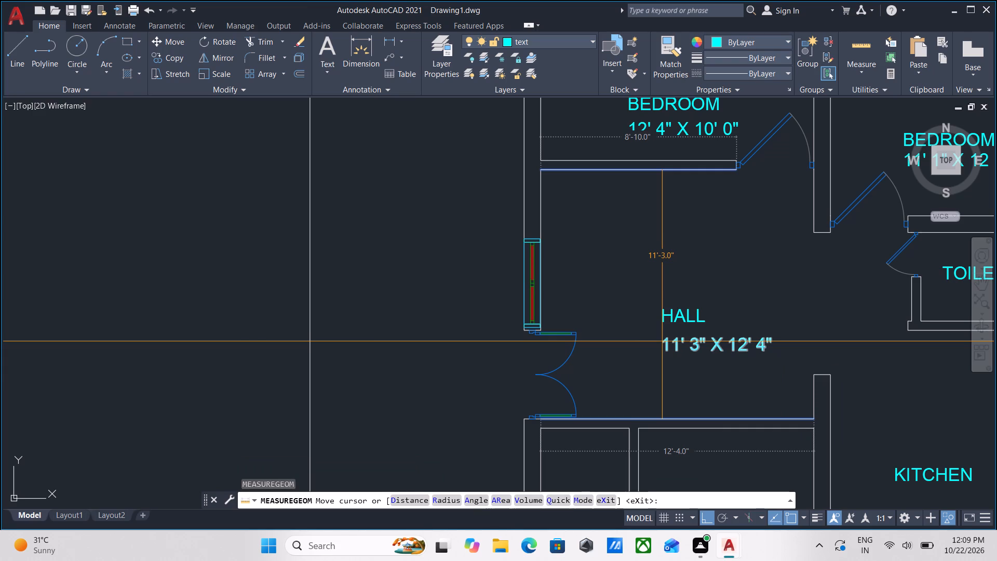
{"action": "scroll", "coordinate": [680, 232], "scroll_direction": "down", "scroll_amount": 2}
{"action": "scroll", "coordinate": [695, 218], "scroll_direction": "up", "scroll_amount": 2}
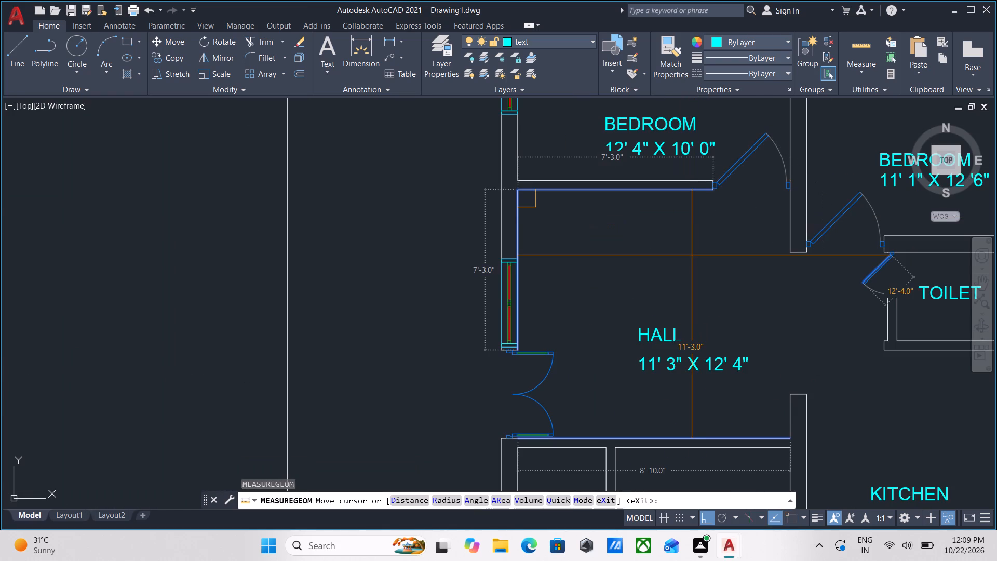
{"action": "scroll", "coordinate": [689, 251], "scroll_direction": "down", "scroll_amount": 1}
{"action": "middle_click_drag", "start_coordinate": [689, 251], "coordinate": [542, 239]}
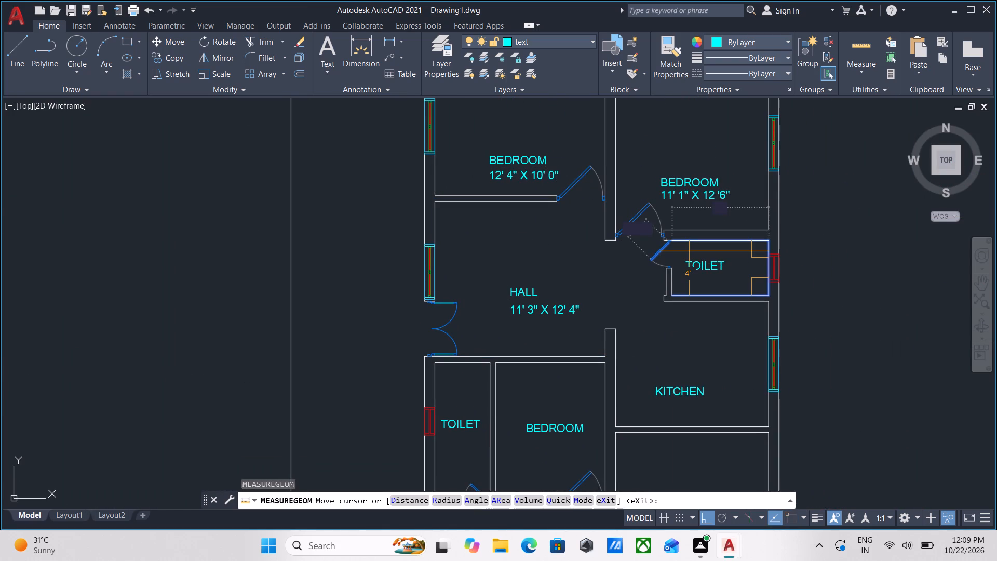
{"action": "key", "text": "Escape"}
Measure the east toilet's length and width with MEASUREGEOM.
{"action": "scroll", "coordinate": [699, 271], "scroll_direction": "up", "scroll_amount": 1}
{"action": "middle_click_drag", "start_coordinate": [700, 270], "coordinate": [705, 304]}
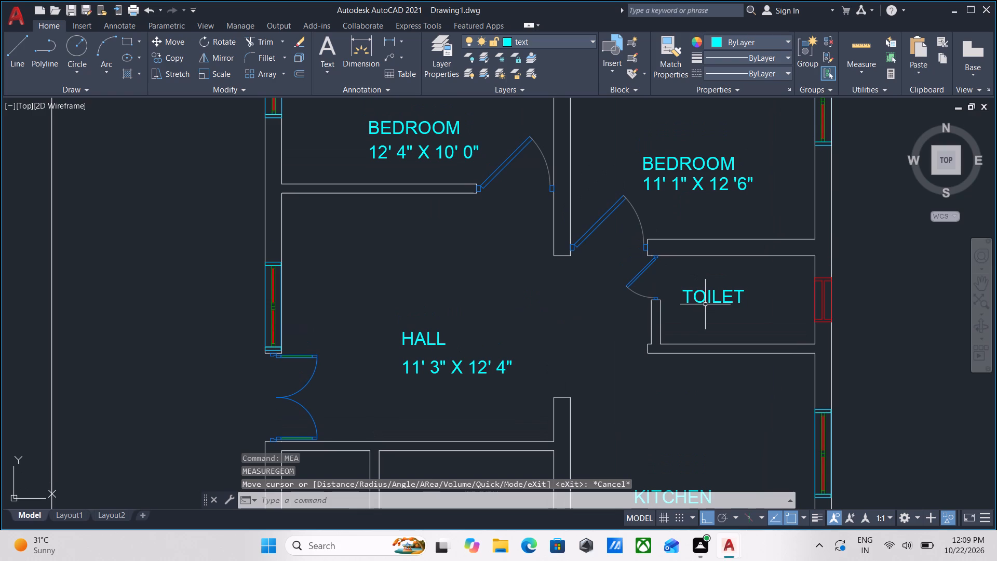
{"action": "type", "text": "MEA"}
{"action": "key", "text": "Return"}
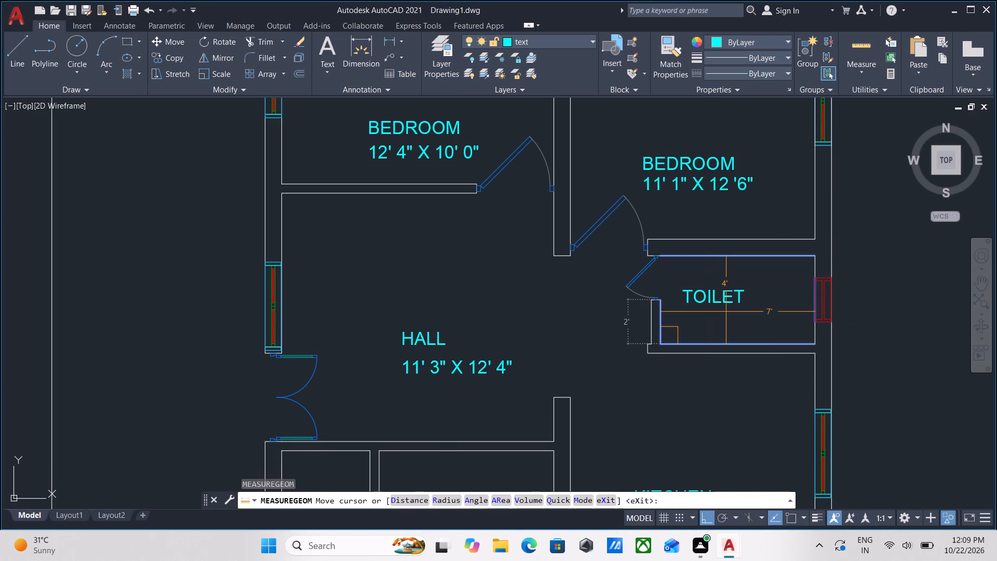
{"action": "middle_click_drag", "start_coordinate": [726, 312], "coordinate": [734, 329]}
{"action": "scroll", "coordinate": [734, 330], "scroll_direction": "up", "scroll_amount": 2}
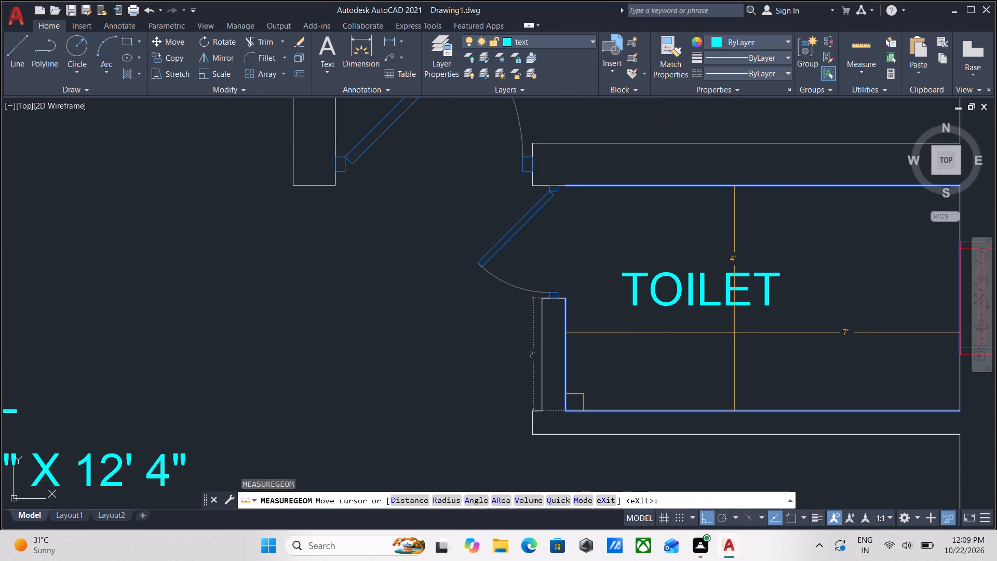
{"action": "scroll", "coordinate": [734, 332], "scroll_direction": "down", "scroll_amount": 1}
{"action": "key", "text": "Escape"}
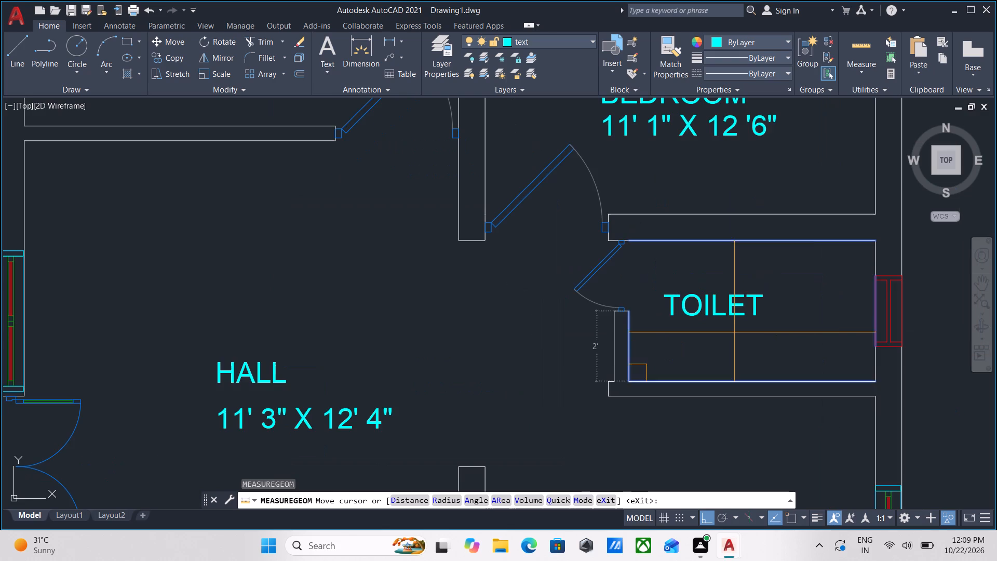
Copy the east toilet's TOILET label straight down, directly beneath the original.
{"action": "left_click", "coordinate": [738, 334]}
{"action": "left_click", "coordinate": [684, 284]}
{"action": "type", "text": "CO"}
{"action": "key", "text": "Return"}
{"action": "left_click", "coordinate": [666, 312]}
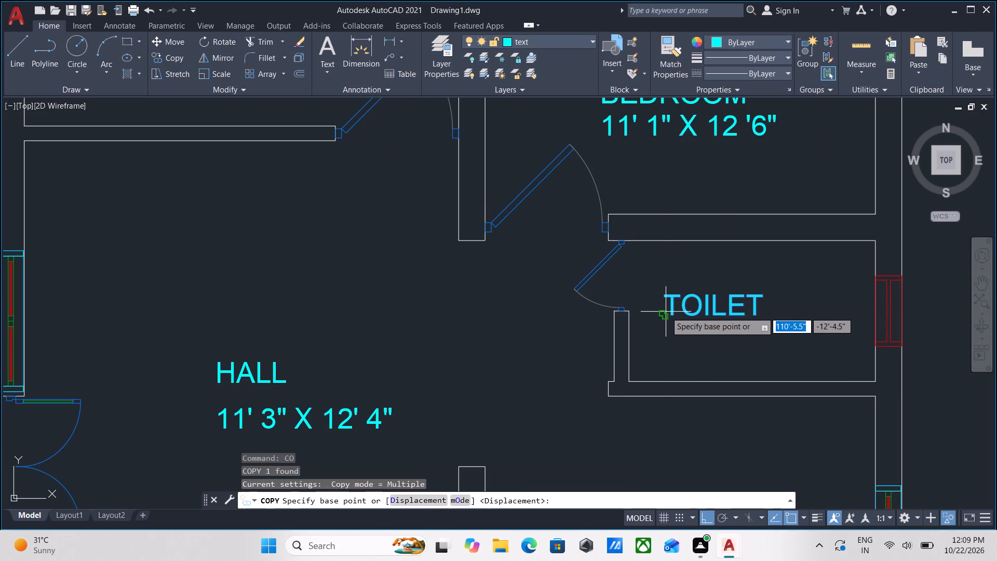
{"action": "left_click", "coordinate": [665, 352]}
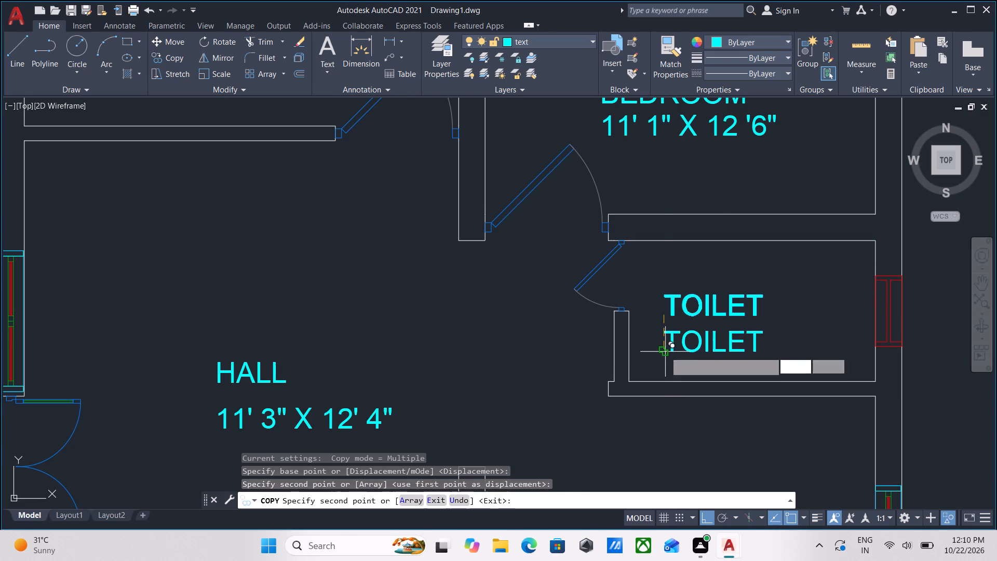
{"action": "key", "text": "Escape"}
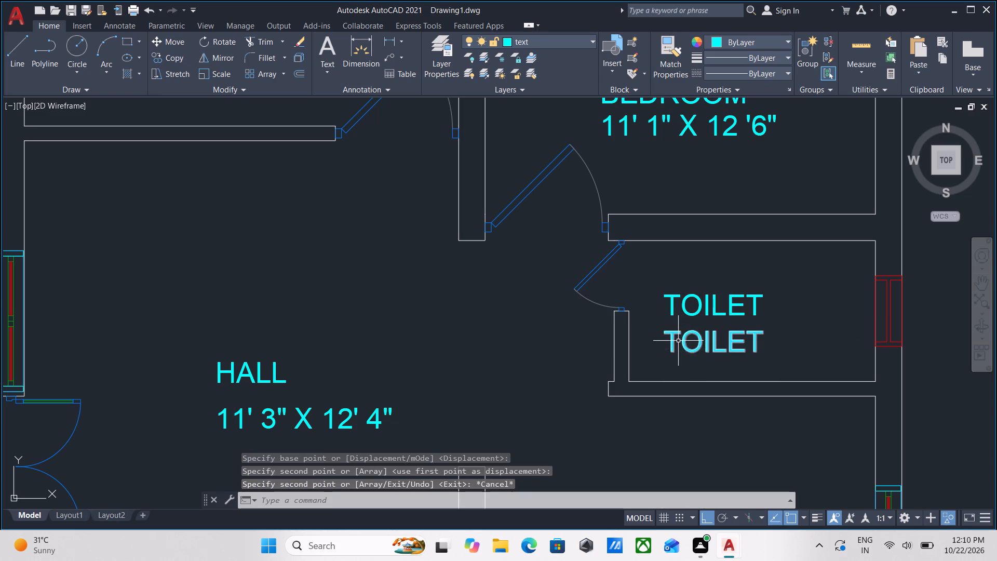
Replace the copied TOILET text beneath the east toilet's label with the dimension line 6' 0" X 4' 0".
{"action": "triple_click", "coordinate": [678, 338]}
{"action": "triple_click", "coordinate": [674, 332]}
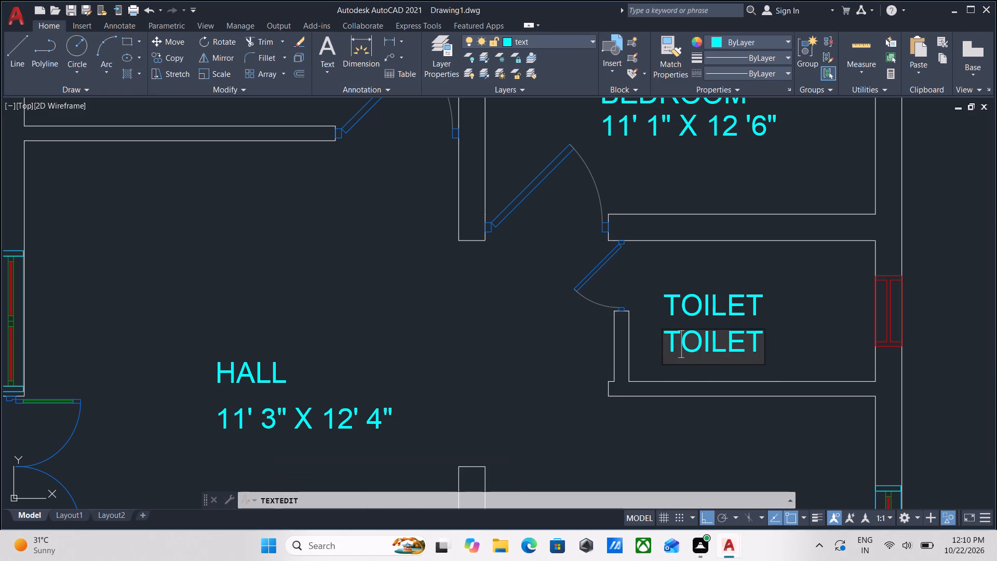
{"action": "left_click_drag", "start_coordinate": [761, 338], "coordinate": [659, 338]}
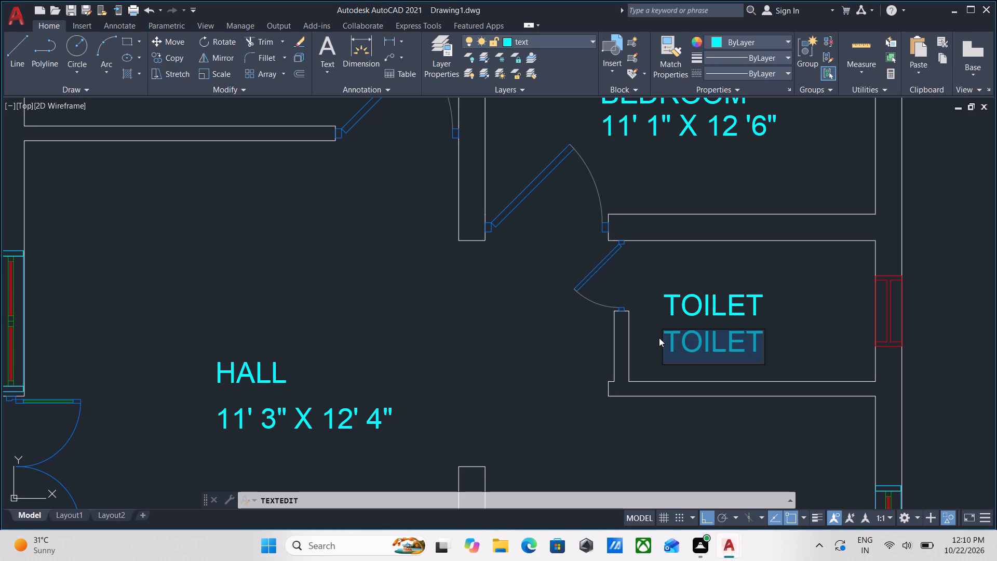
{"action": "type", "text": "6'"}
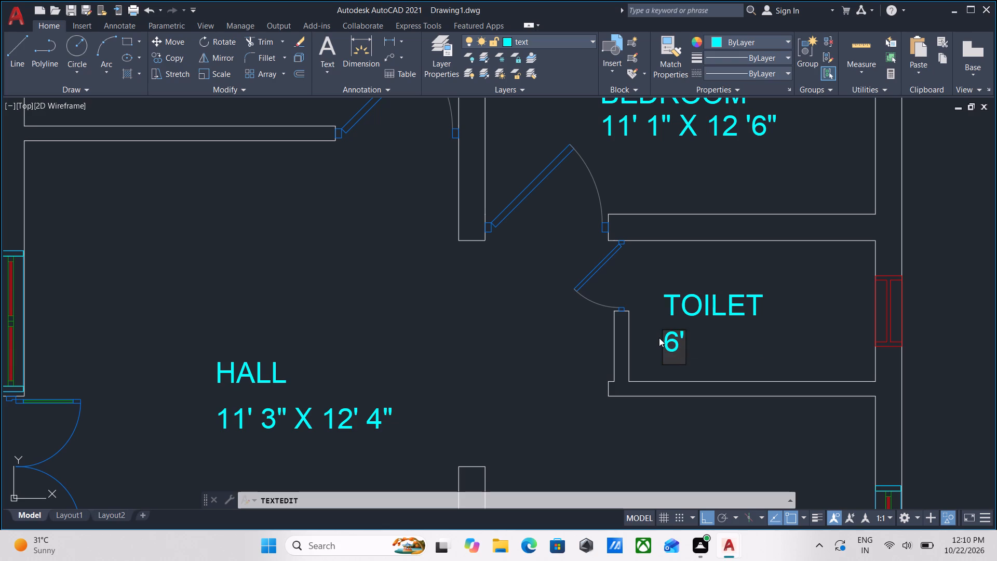
{"action": "key", "text": "space"}
{"action": "type", "text": "0"}
{"action": "key", "text": "shift+quotedbl"}
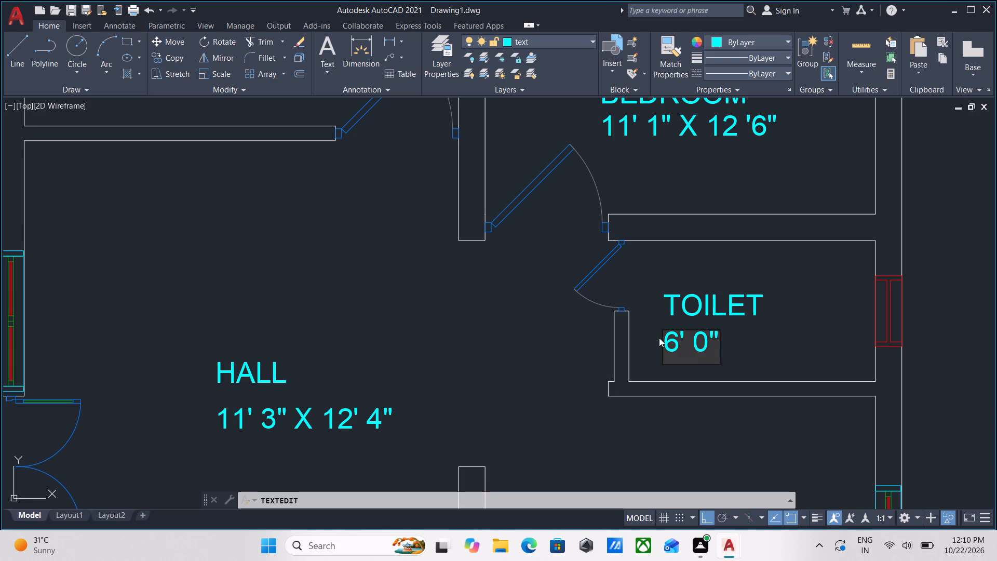
{"action": "key", "text": "space"}
{"action": "type", "text": "X 4'"}
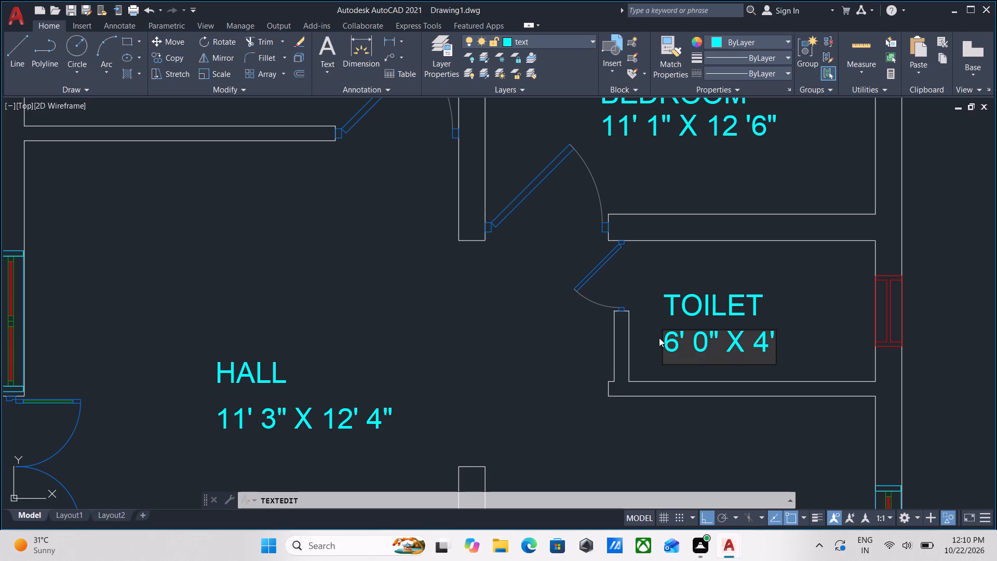
{"action": "key", "text": "space"}
{"action": "type", "text": "0"}
{"action": "key", "text": "shift+quotedbl"}
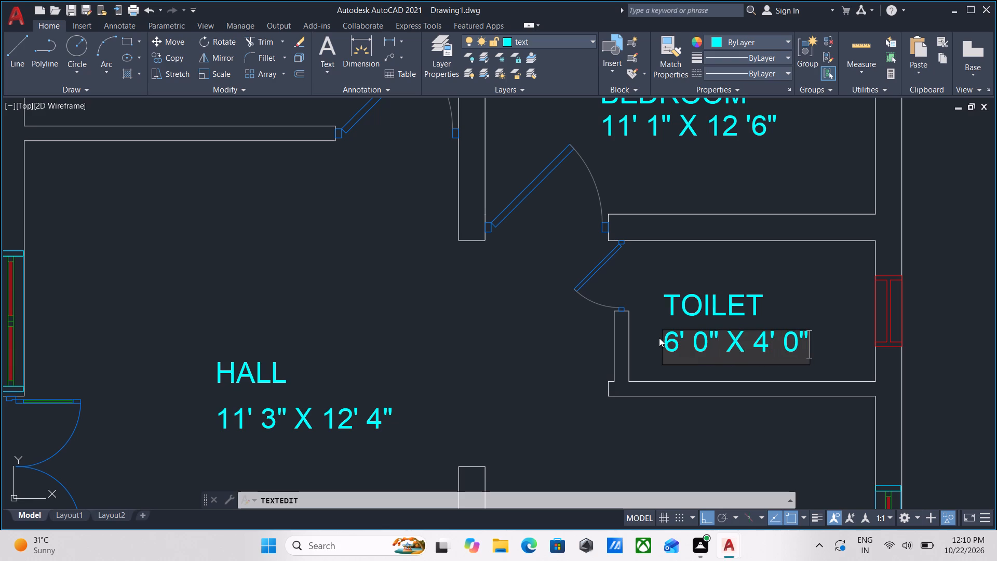
{"action": "key", "text": "Return"}
{"action": "key", "text": "Return"}
Measure the east toilet's length and width again with MEASUREGEOM to check its dimension line.
{"action": "scroll", "coordinate": [691, 294], "scroll_direction": "down", "scroll_amount": 2}
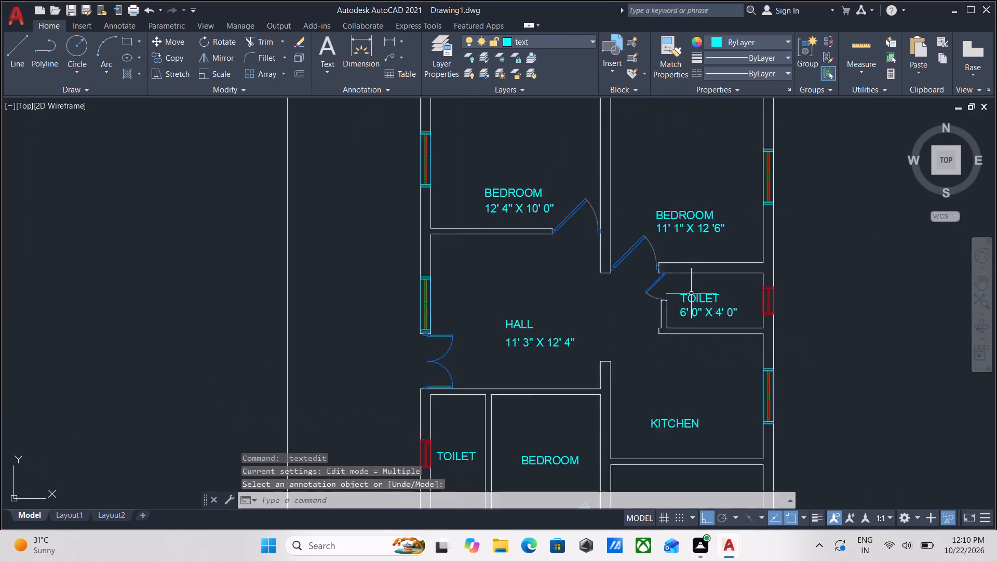
{"action": "scroll", "coordinate": [691, 293], "scroll_direction": "down", "scroll_amount": 1}
{"action": "scroll", "coordinate": [706, 294], "scroll_direction": "up", "scroll_amount": 1}
{"action": "middle_click_drag", "start_coordinate": [681, 325], "coordinate": [709, 293]}
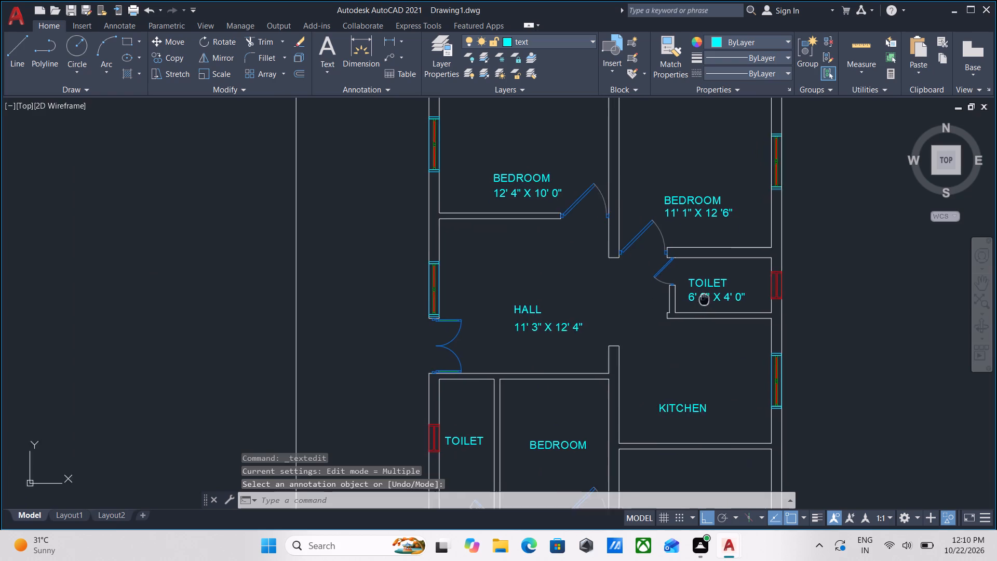
{"action": "middle_click_drag", "start_coordinate": [709, 293], "coordinate": [709, 293]}
{"action": "scroll", "coordinate": [712, 309], "scroll_direction": "down", "scroll_amount": 2}
{"action": "scroll", "coordinate": [713, 325], "scroll_direction": "up", "scroll_amount": 1}
{"action": "middle_click_drag", "start_coordinate": [713, 328], "coordinate": [680, 307]}
{"action": "scroll", "coordinate": [713, 328], "scroll_direction": "up", "scroll_amount": 1}
{"action": "scroll", "coordinate": [680, 314], "scroll_direction": "down", "scroll_amount": 1}
{"action": "middle_click_drag", "start_coordinate": [680, 314], "coordinate": [652, 322]}
{"action": "scroll", "coordinate": [651, 322], "scroll_direction": "up", "scroll_amount": 2}
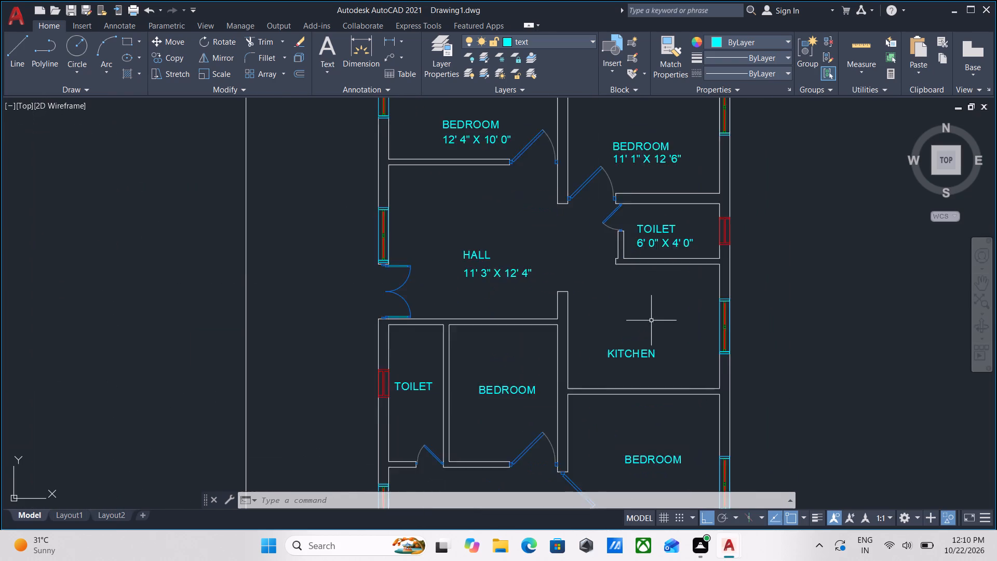
{"action": "key", "text": "m"}
{"action": "type", "text": "EA"}
{"action": "key", "text": "Return"}
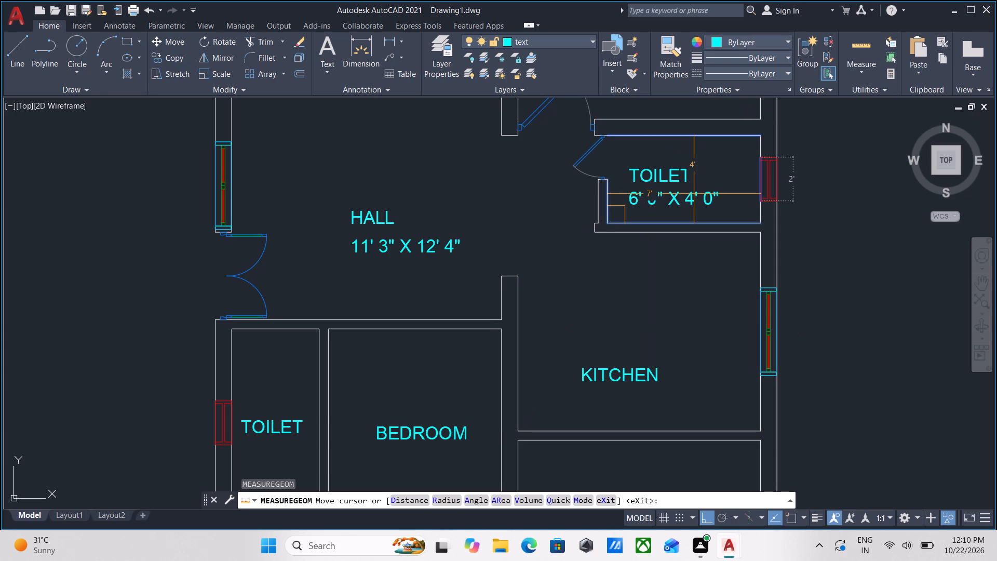
{"action": "scroll", "coordinate": [694, 194], "scroll_direction": "up", "scroll_amount": 2}
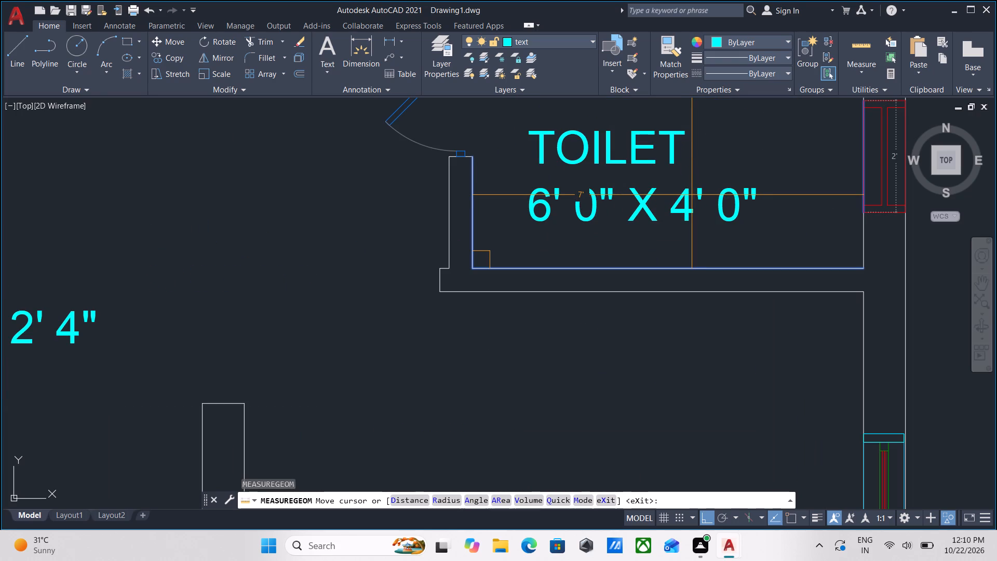
{"action": "scroll", "coordinate": [688, 196], "scroll_direction": "down", "scroll_amount": 2}
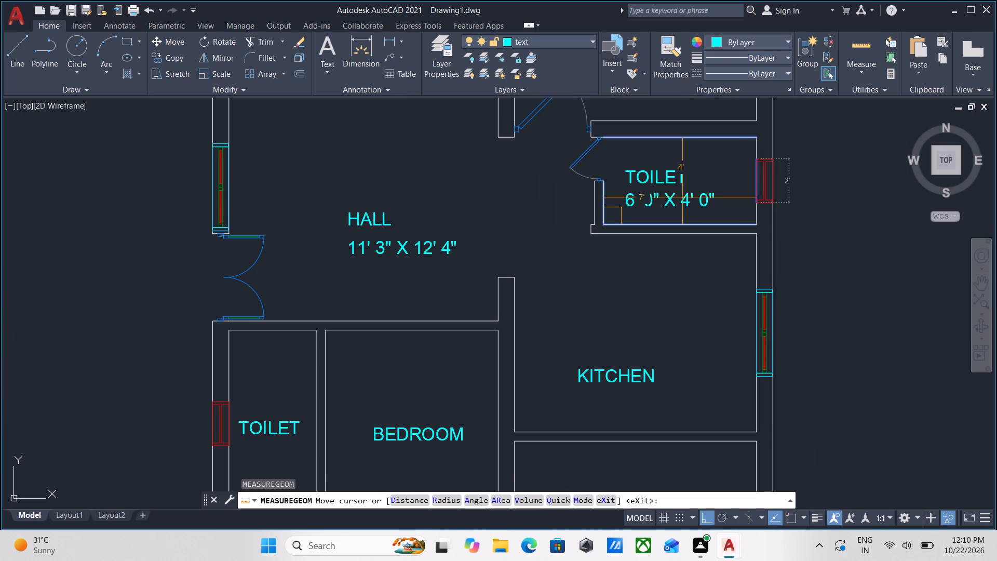
{"action": "key", "text": "Escape"}
Correct the first dimension under the east toilet's label to 7', making the line 7' 0" X 4' 0".
{"action": "scroll", "coordinate": [639, 210], "scroll_direction": "up", "scroll_amount": 3}
{"action": "left_click", "coordinate": [609, 163]}
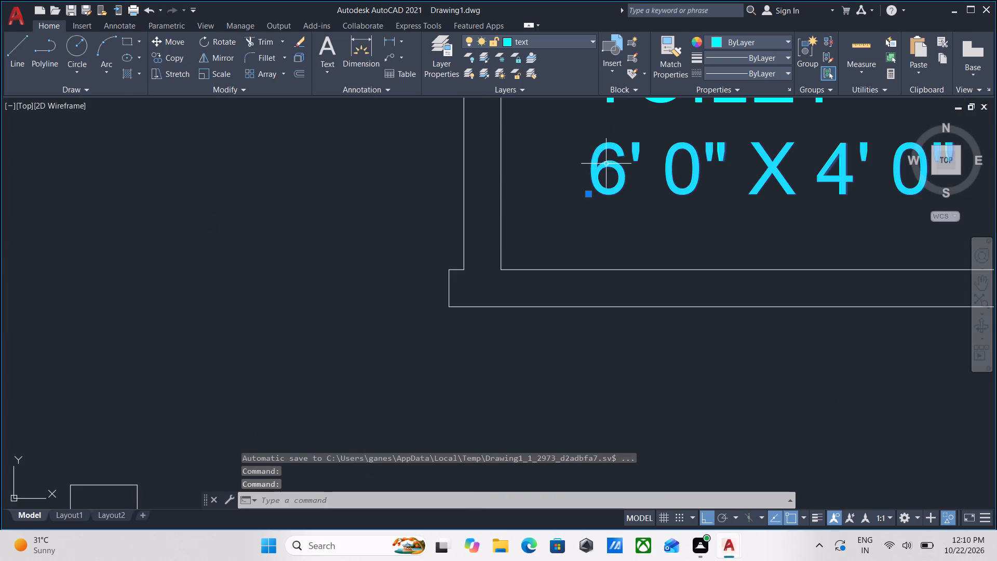
{"action": "triple_click", "coordinate": [604, 165]}
{"action": "left_click", "coordinate": [623, 161]}
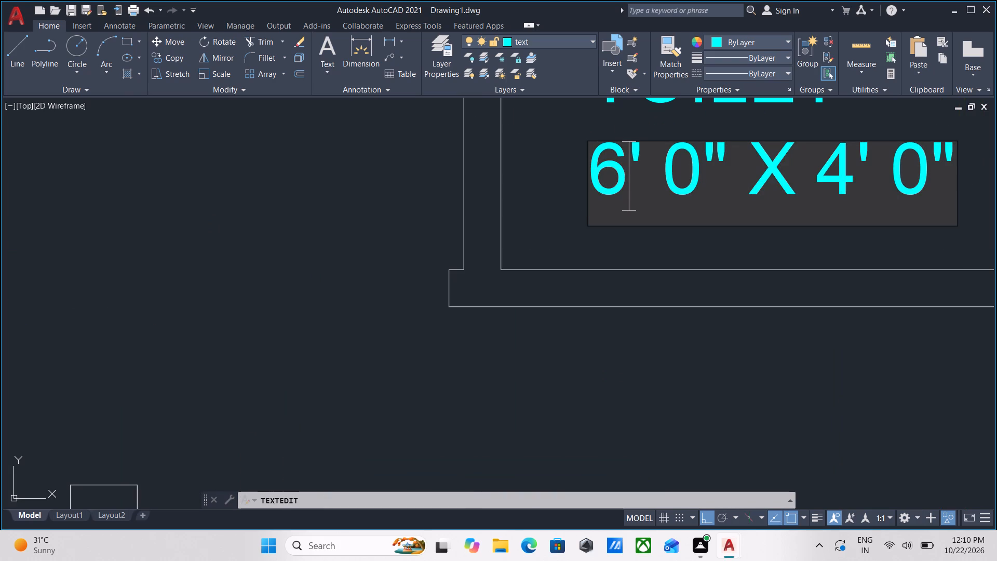
{"action": "key", "text": "BackSpace"}
{"action": "key", "text": "7"}
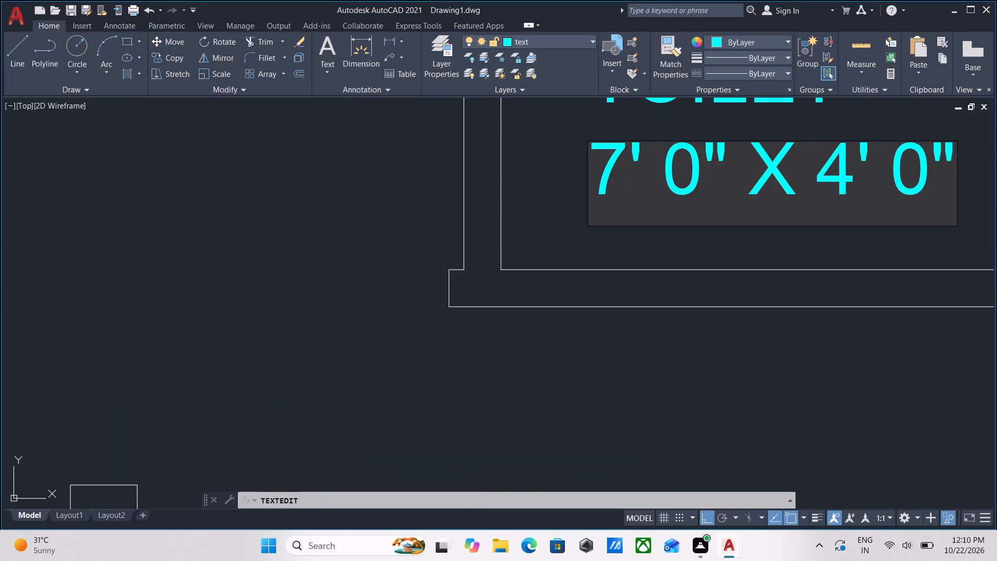
{"action": "key", "text": "Return"}
{"action": "key", "text": "Return"}
Measure the length and width of the kitchen below the east toilet with MEASUREGEOM.
{"action": "scroll", "coordinate": [630, 126], "scroll_direction": "down", "scroll_amount": 3}
{"action": "middle_click_drag", "start_coordinate": [629, 236], "coordinate": [635, 225]}
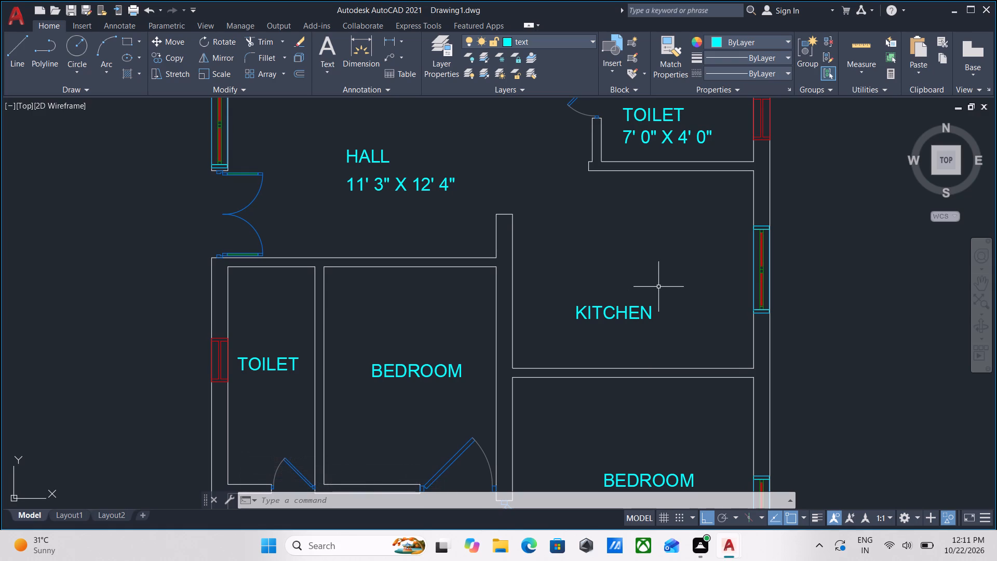
{"action": "type", "text": "MEA"}
{"action": "key", "text": "Return"}
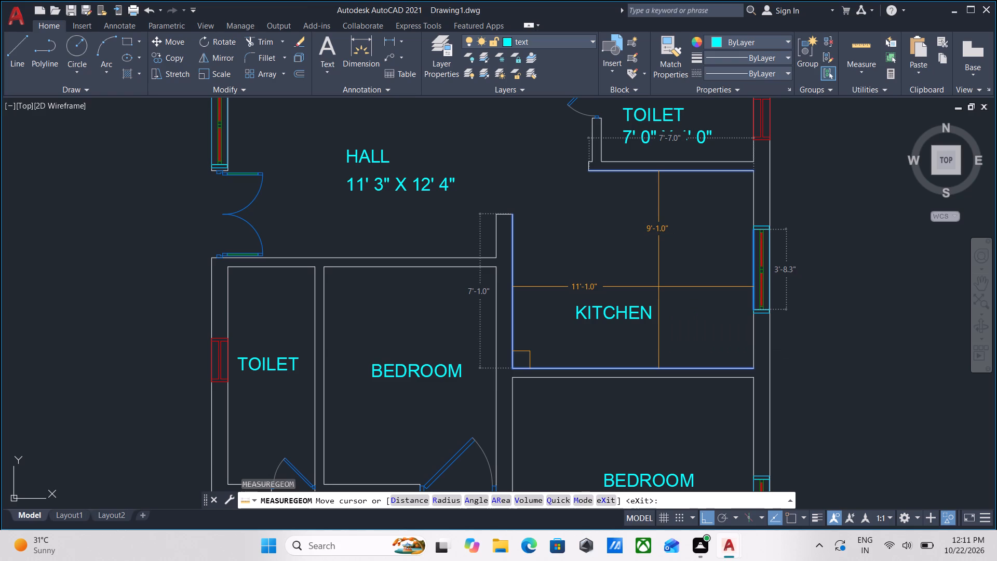
{"action": "scroll", "coordinate": [646, 343], "scroll_direction": "up", "scroll_amount": 2}
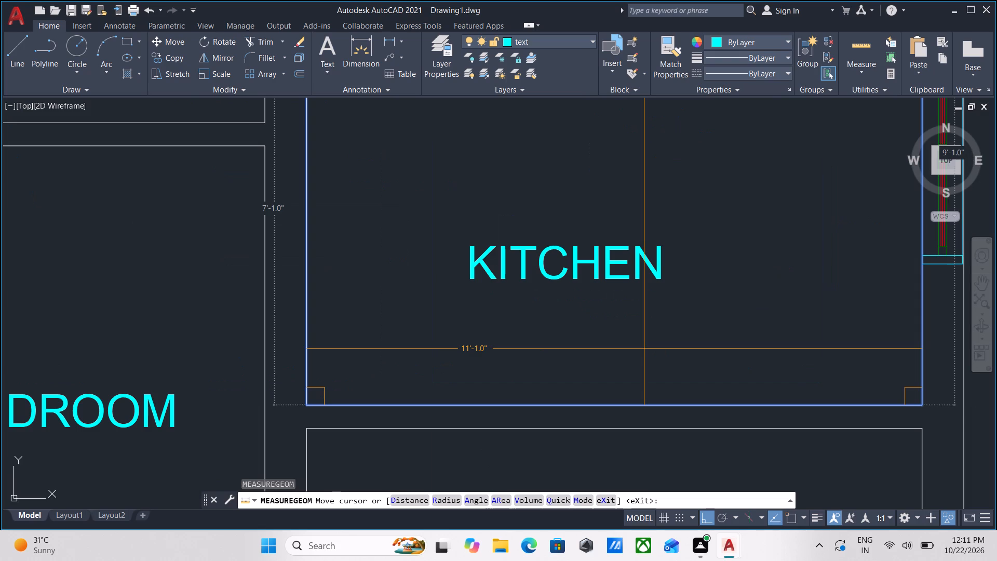
{"action": "key", "text": "Escape"}
Copy the kitchen's KITCHEN label straight down by about 10", directly beneath the original.
{"action": "left_click", "coordinate": [642, 318]}
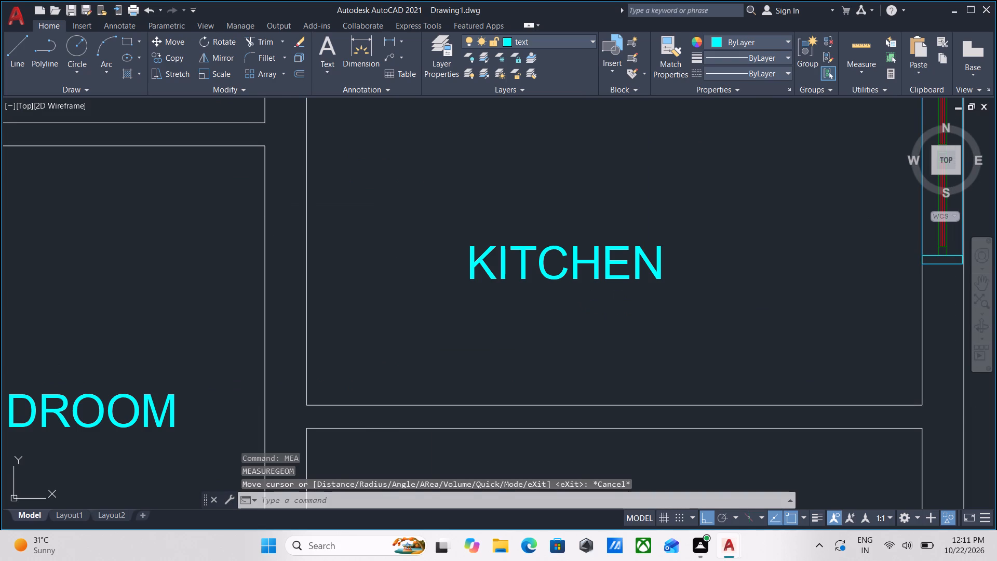
{"action": "left_click", "coordinate": [543, 239]}
{"action": "key", "text": "c"}
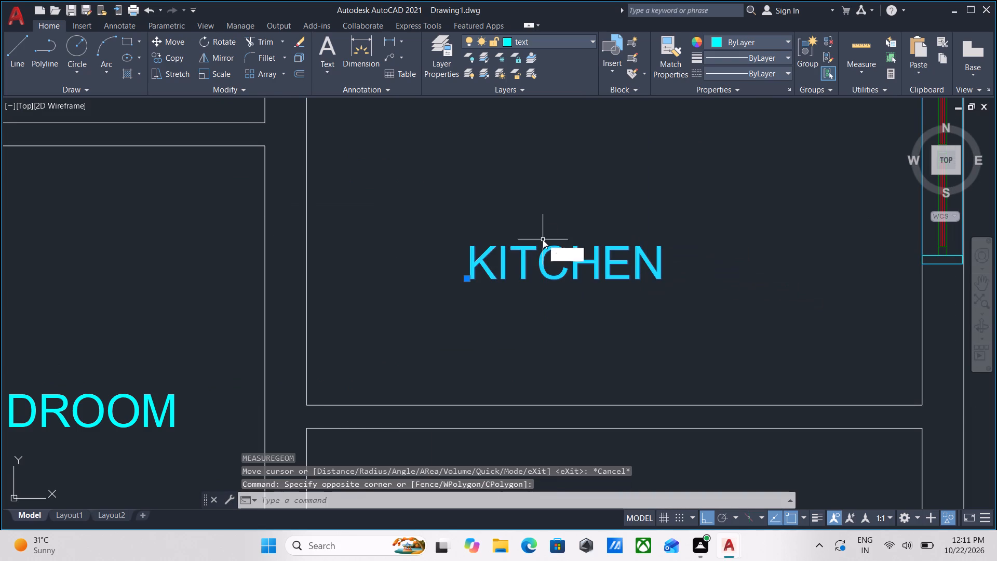
{"action": "key", "text": "o"}
{"action": "key", "text": "Return"}
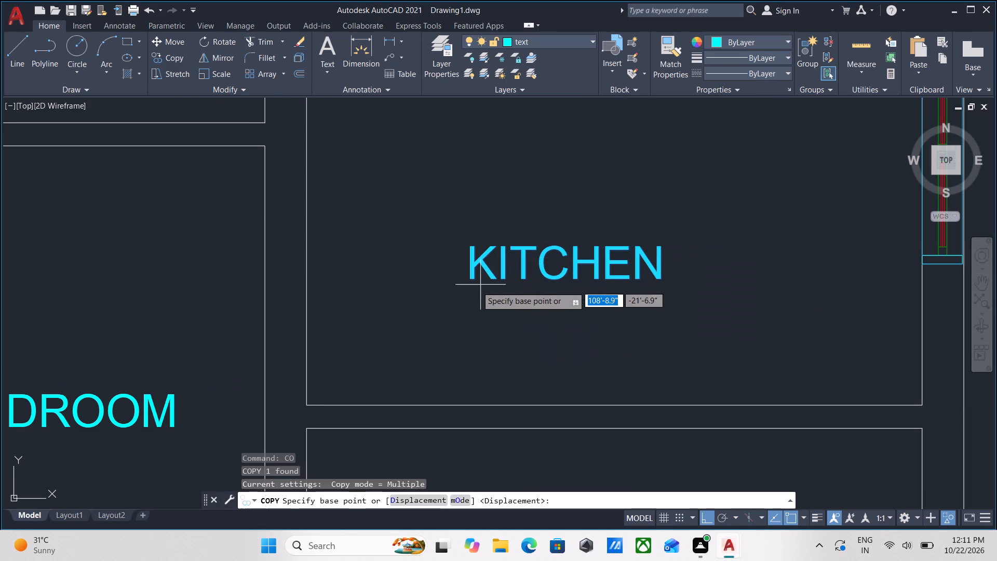
{"action": "left_click", "coordinate": [474, 279]}
{"action": "left_click", "coordinate": [468, 327]}
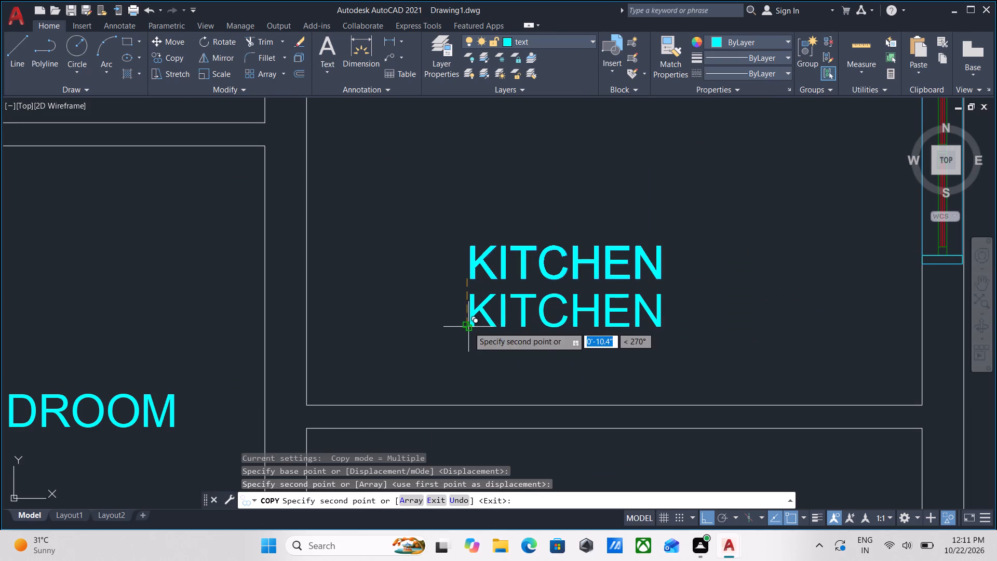
{"action": "key", "text": "Escape"}
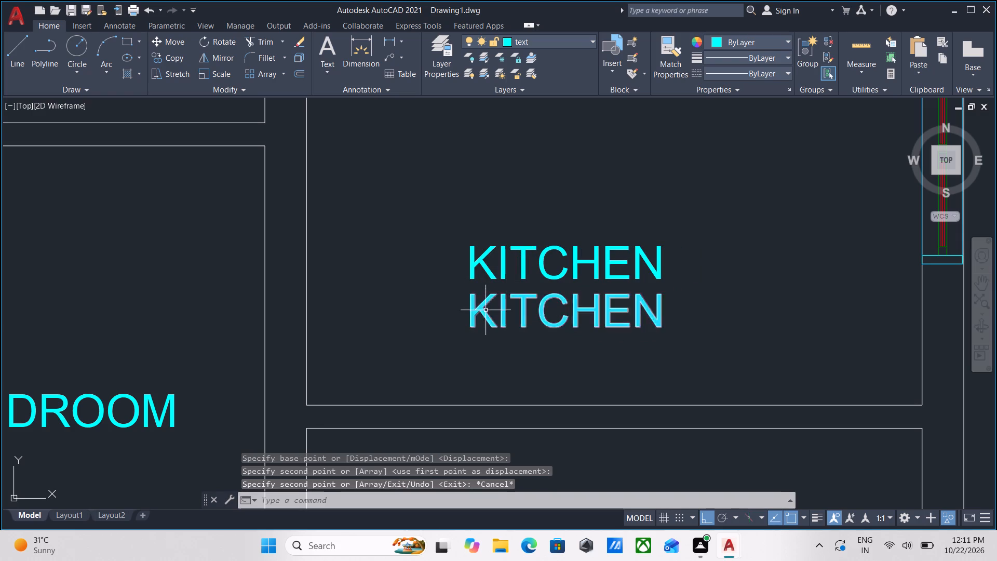
Replace the copied KITCHEN text with the dimension line 11' 1" X 9' 0".
{"action": "triple_click", "coordinate": [486, 310]}
{"action": "left_click", "coordinate": [486, 310]}
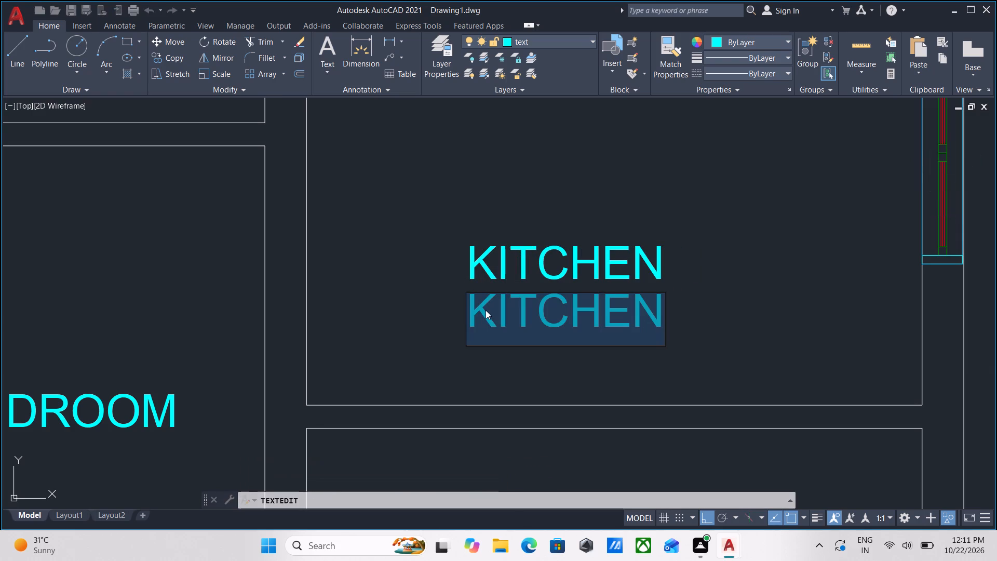
{"action": "type", "text": "11;"}
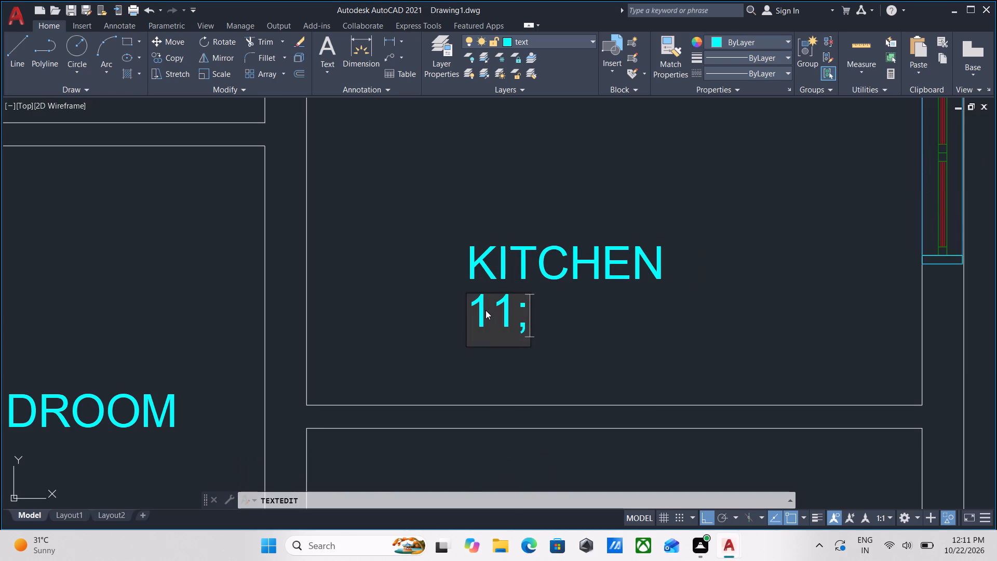
{"action": "key", "text": "BackSpace"}
{"action": "key", "text": "apostrophe"}
{"action": "key", "text": "space"}
{"action": "type", "text": "1"}
{"action": "key", "text": "shift+quotedbl"}
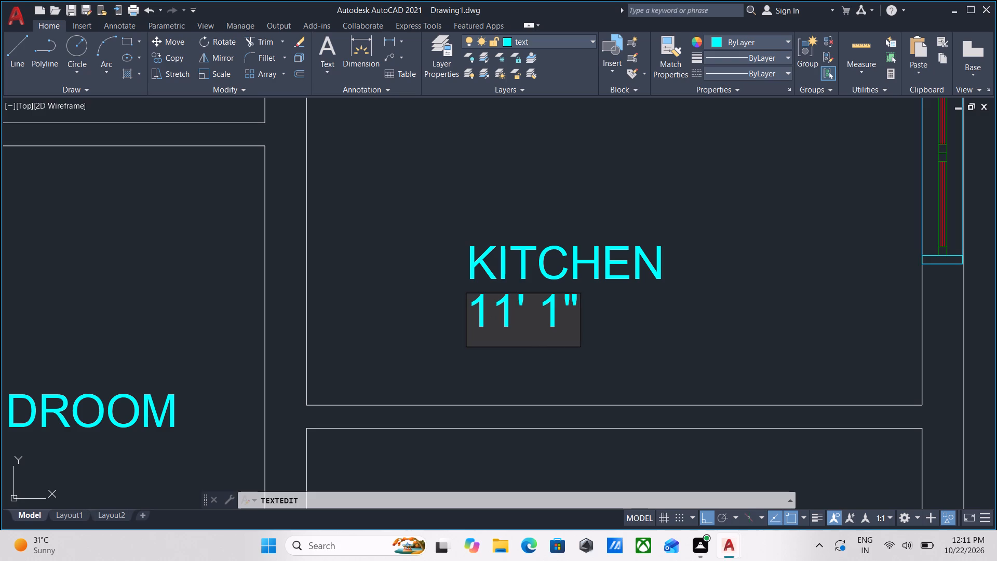
{"action": "key", "text": "space"}
{"action": "type", "text": "X"}
{"action": "key", "text": "space"}
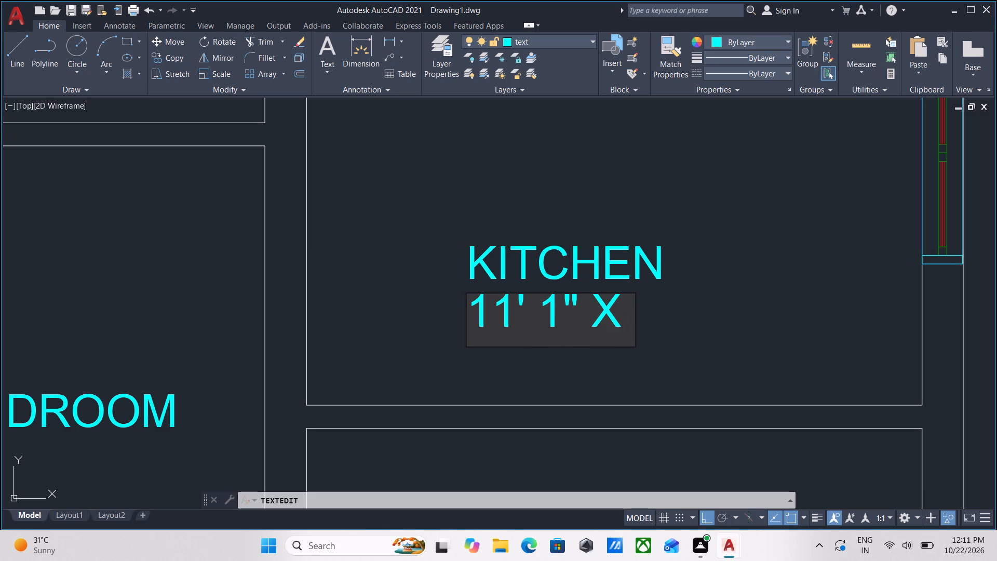
{"action": "type", "text": "9'"}
{"action": "key", "text": "space"}
{"action": "type", "text": "0\""}
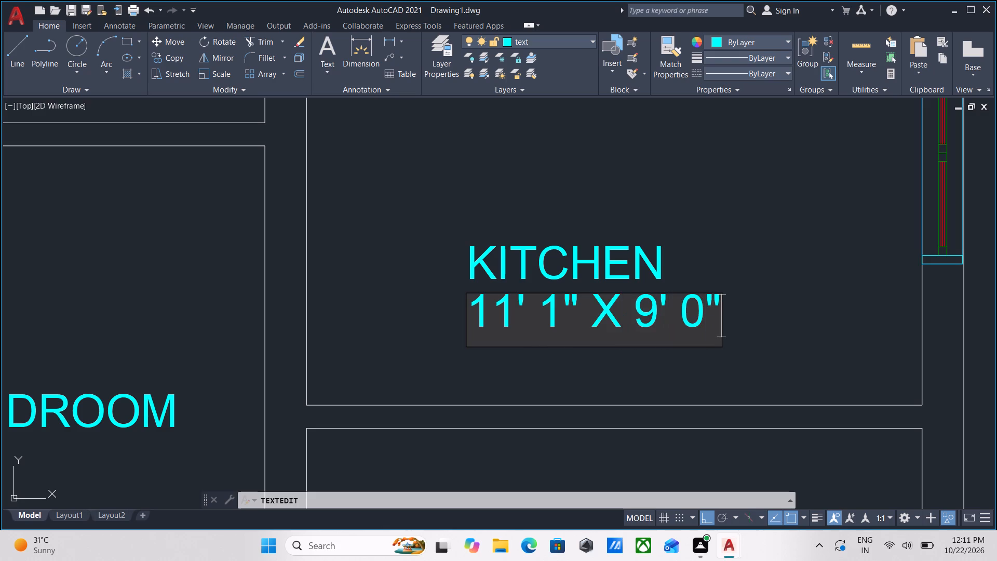
{"action": "key", "text": "Return"}
{"action": "key", "text": "Return"}
Measure the kitchen's length and width again with MEASUREGEOM to check its dimension line.
{"action": "scroll", "coordinate": [486, 310], "scroll_direction": "down", "scroll_amount": 4}
{"action": "middle_click_drag", "start_coordinate": [498, 306], "coordinate": [507, 344]}
{"action": "type", "text": "MEA"}
{"action": "key", "text": "Return"}
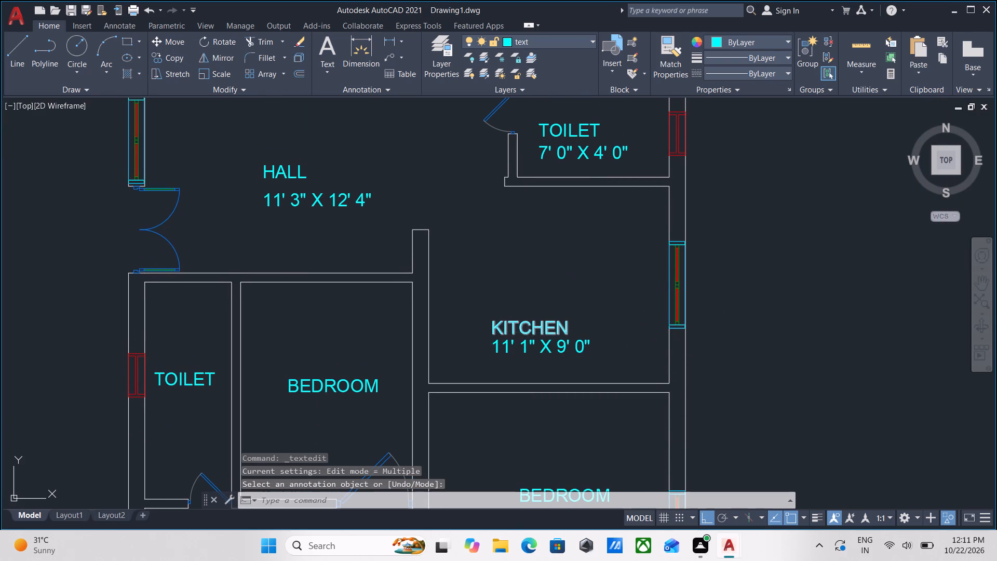
{"action": "scroll", "coordinate": [562, 176], "scroll_direction": "down", "scroll_amount": 1}
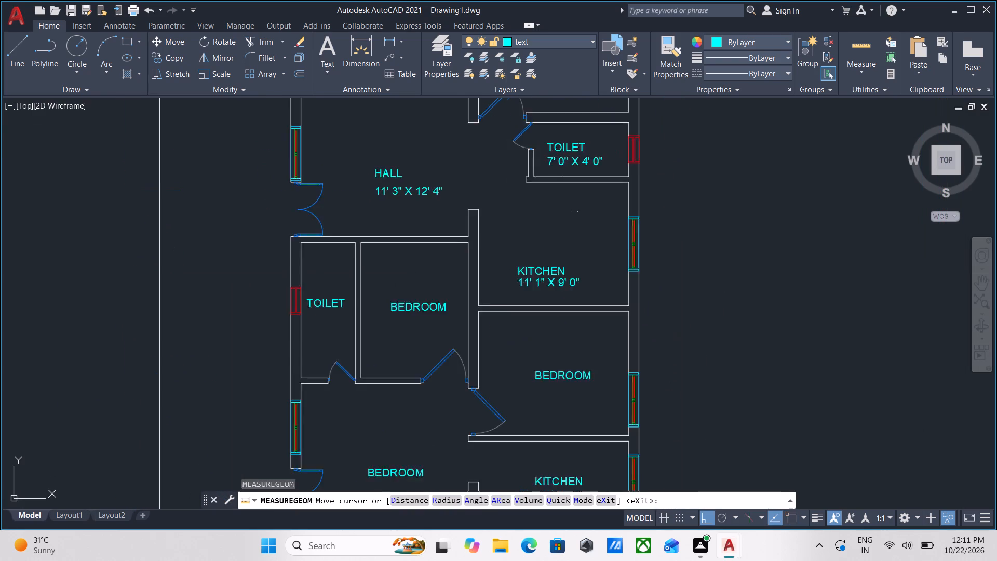
{"action": "scroll", "coordinate": [568, 169], "scroll_direction": "down", "scroll_amount": 1}
{"action": "scroll", "coordinate": [594, 209], "scroll_direction": "up", "scroll_amount": 2}
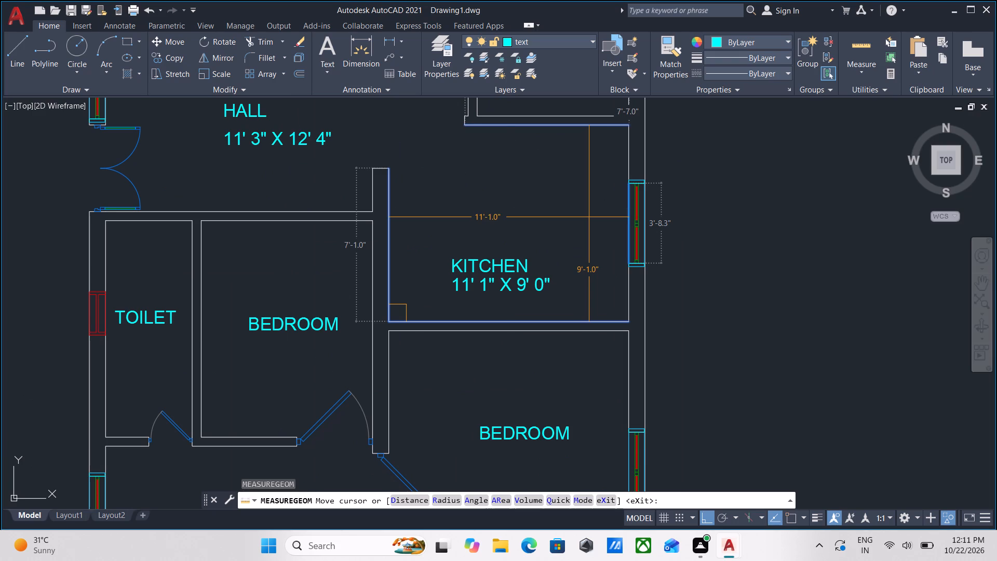
{"action": "scroll", "coordinate": [506, 245], "scroll_direction": "up", "scroll_amount": 1}
{"action": "scroll", "coordinate": [506, 245], "scroll_direction": "down", "scroll_amount": 1}
{"action": "middle_click_drag", "start_coordinate": [508, 250], "coordinate": [529, 287]}
{"action": "key", "text": "Escape"}
Correct the kitchen's dimension line to read 11' 1" X 9' 1".
{"action": "scroll", "coordinate": [552, 313], "scroll_direction": "up", "scroll_amount": 3}
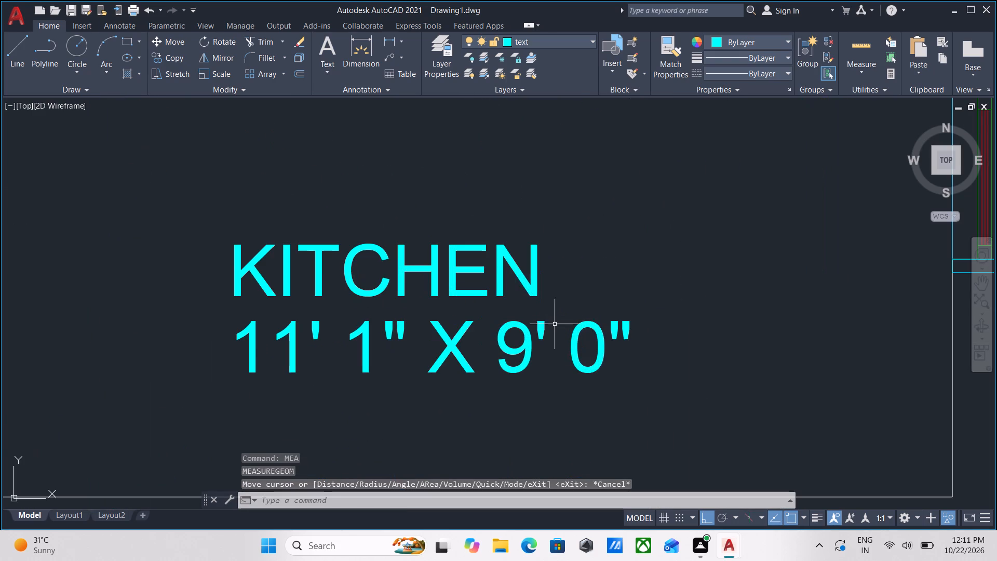
{"action": "triple_click", "coordinate": [543, 327]}
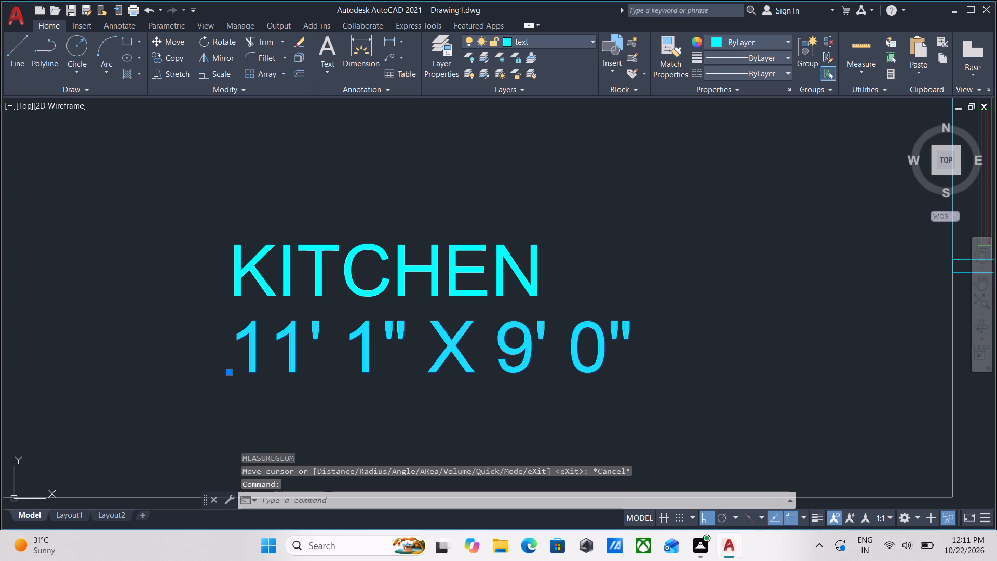
{"action": "left_click", "coordinate": [603, 342]}
{"action": "key", "text": "BackSpace"}
{"action": "key", "text": "1"}
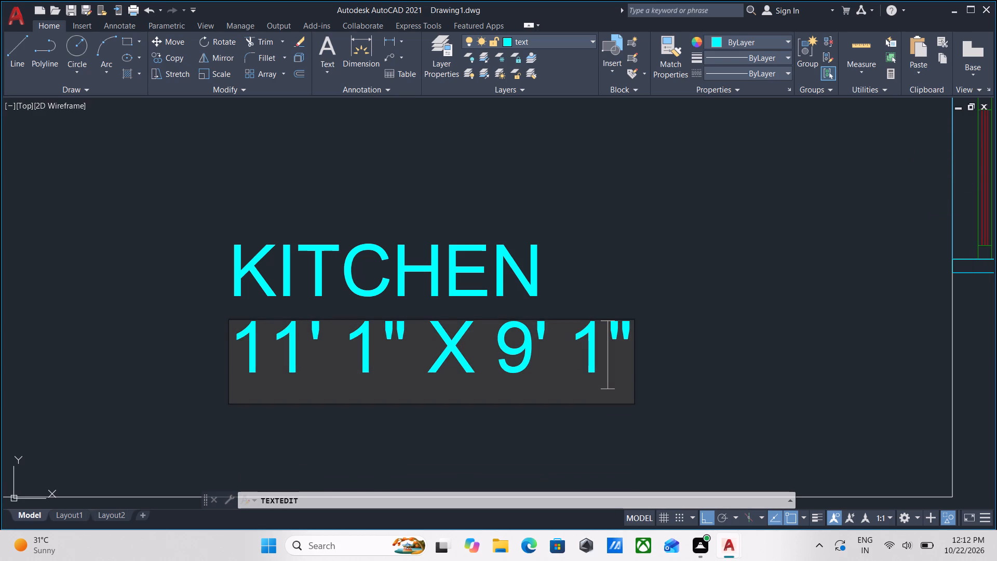
{"action": "key", "text": "Return"}
{"action": "key", "text": "Return"}
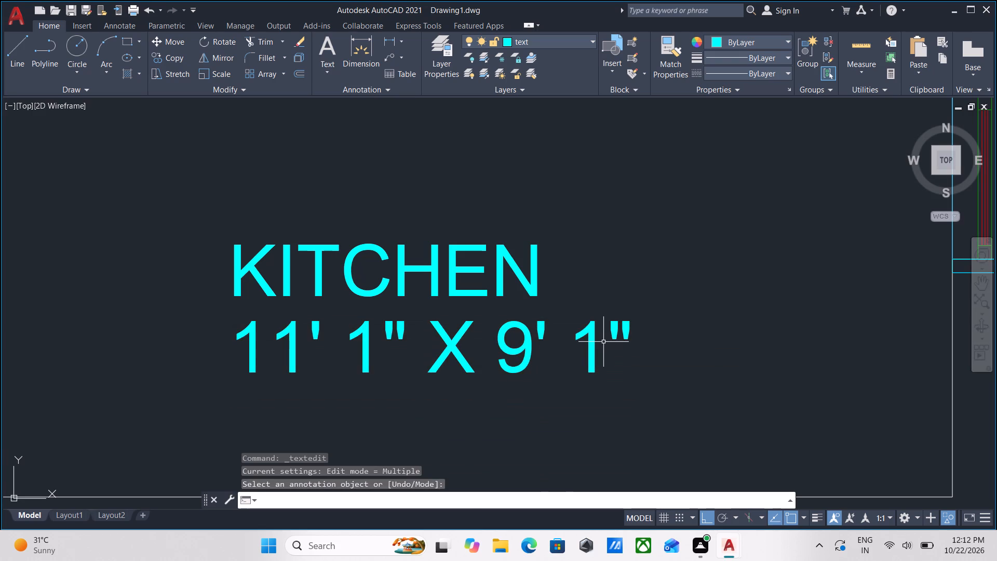
Measure the width and length of the west toilet beside the bedroom with MEASUREGEOM.
{"action": "scroll", "coordinate": [603, 342], "scroll_direction": "down", "scroll_amount": 3}
{"action": "middle_click_drag", "start_coordinate": [604, 342], "coordinate": [637, 250]}
{"action": "middle_click_drag", "start_coordinate": [591, 318], "coordinate": [645, 256]}
{"action": "scroll", "coordinate": [599, 311], "scroll_direction": "down", "scroll_amount": 1}
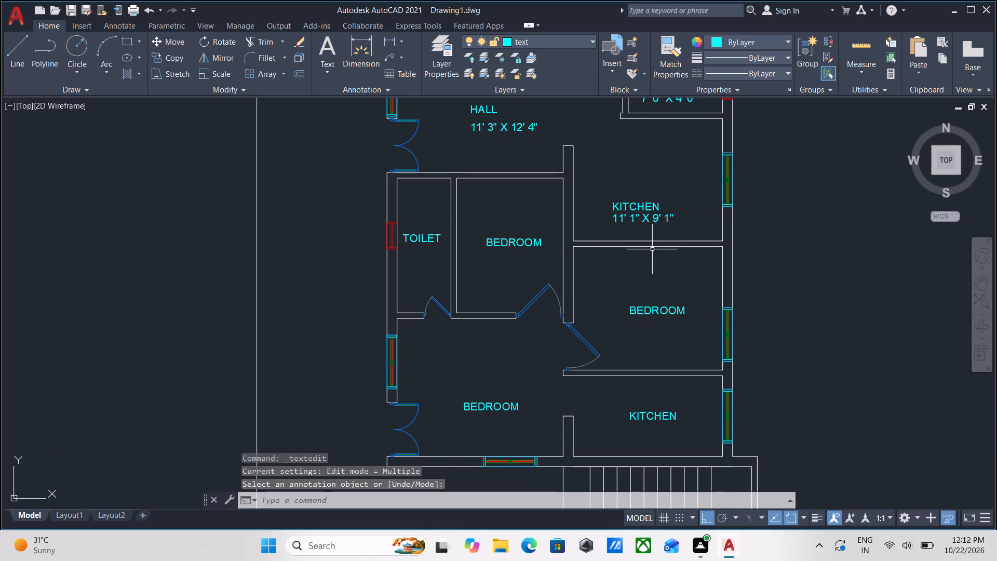
{"action": "middle_click_drag", "start_coordinate": [596, 295], "coordinate": [676, 347]}
{"action": "scroll", "coordinate": [442, 303], "scroll_direction": "up", "scroll_amount": 1}
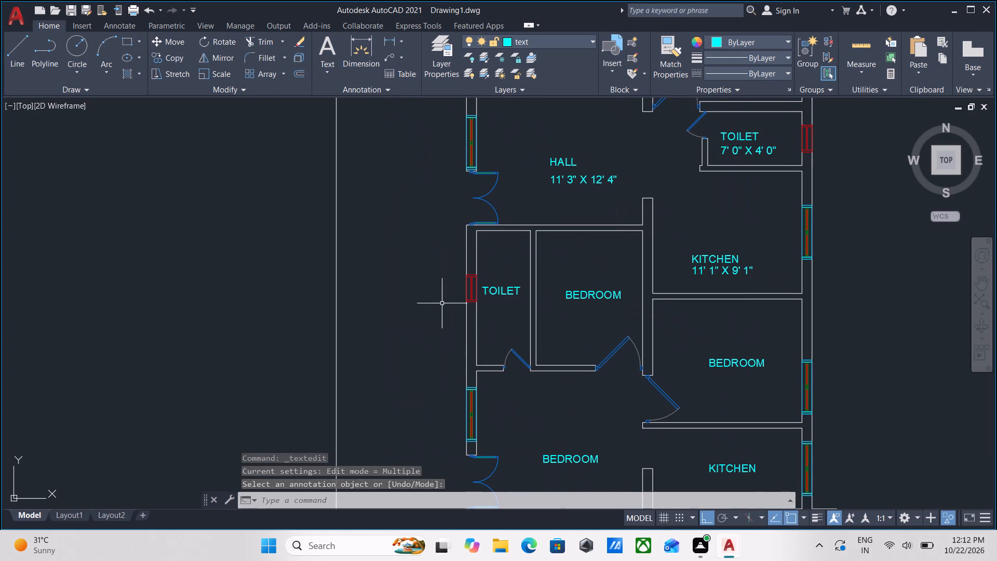
{"action": "key", "text": "m"}
{"action": "key", "text": "e"}
{"action": "key", "text": "a"}
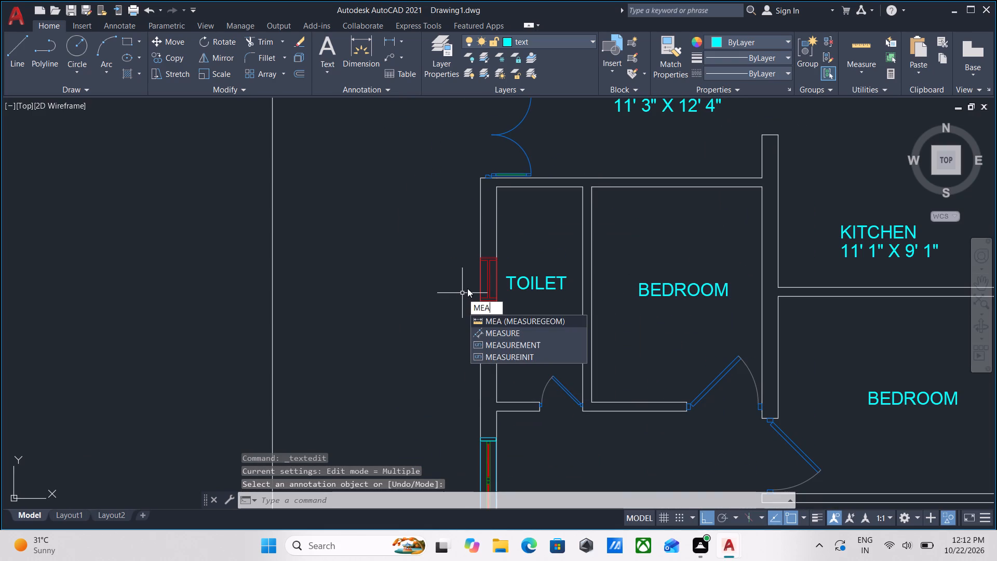
{"action": "key", "text": "Return"}
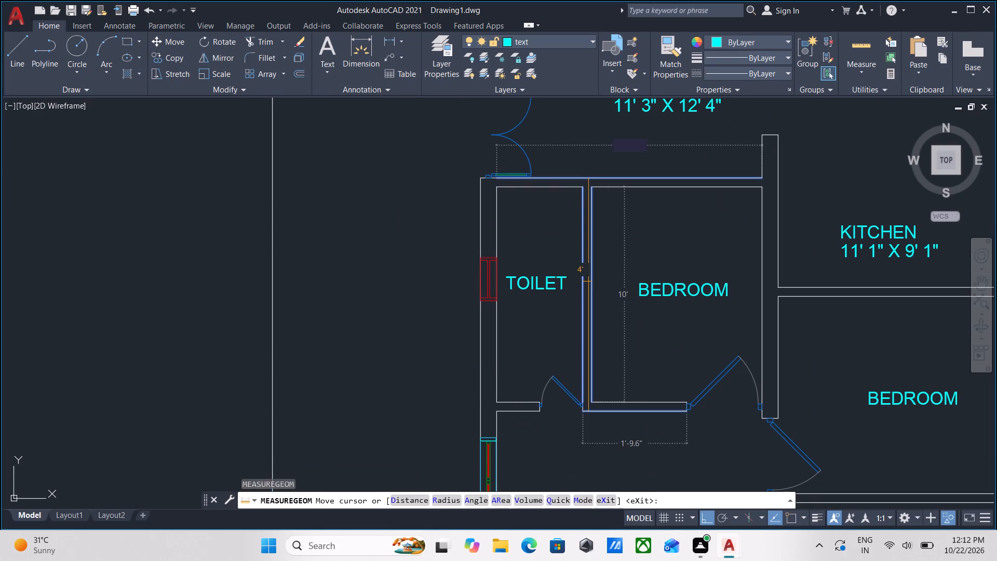
{"action": "scroll", "coordinate": [428, 235], "scroll_direction": "up", "scroll_amount": 2}
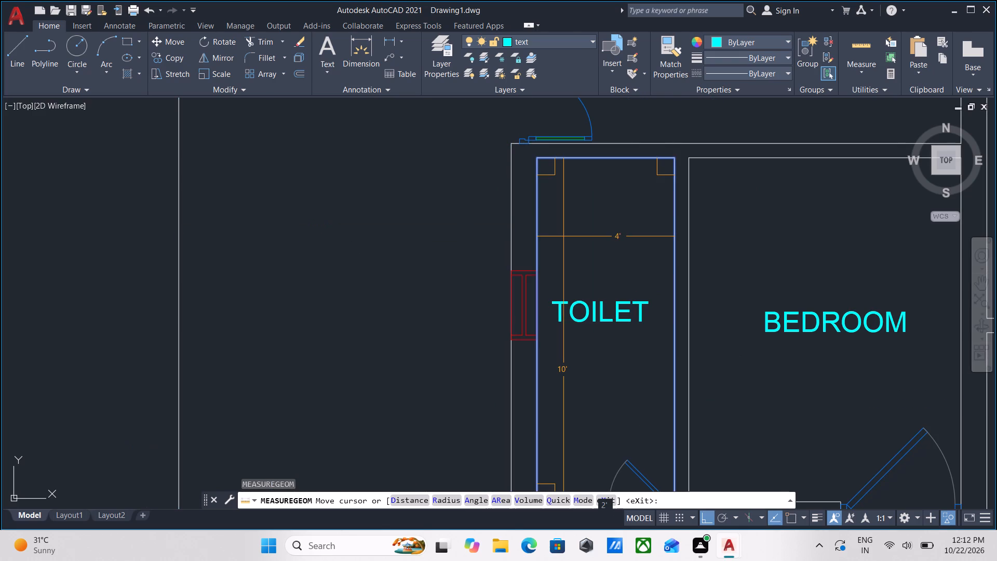
{"action": "key", "text": "Escape"}
Copy the west toilet's TOILET label straight down, directly beneath the original.
{"action": "scroll", "coordinate": [580, 323], "scroll_direction": "up", "scroll_amount": 1}
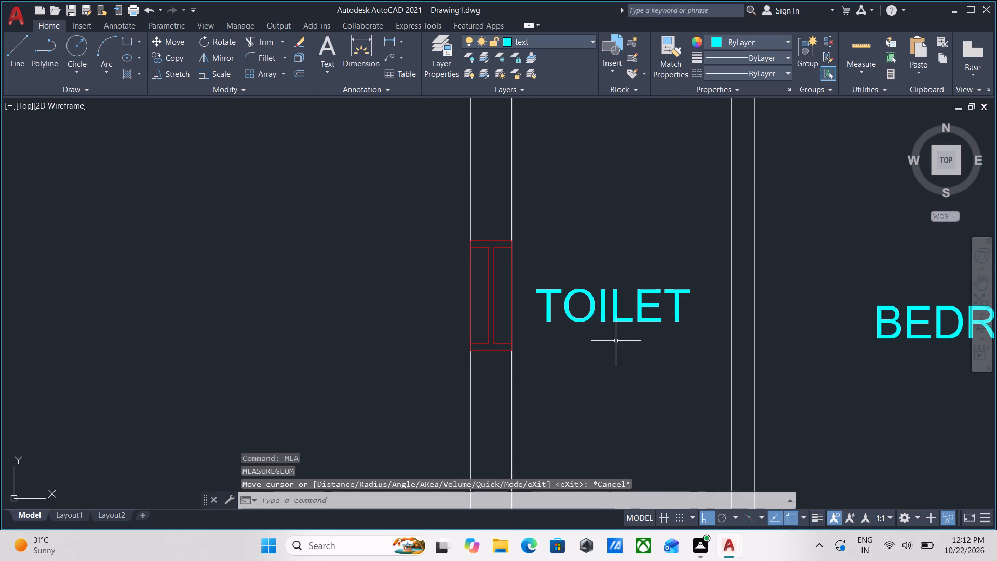
{"action": "left_click_drag", "start_coordinate": [648, 360], "coordinate": [645, 355]}
{"action": "left_click", "coordinate": [576, 274]}
{"action": "type", "text": "CO"}
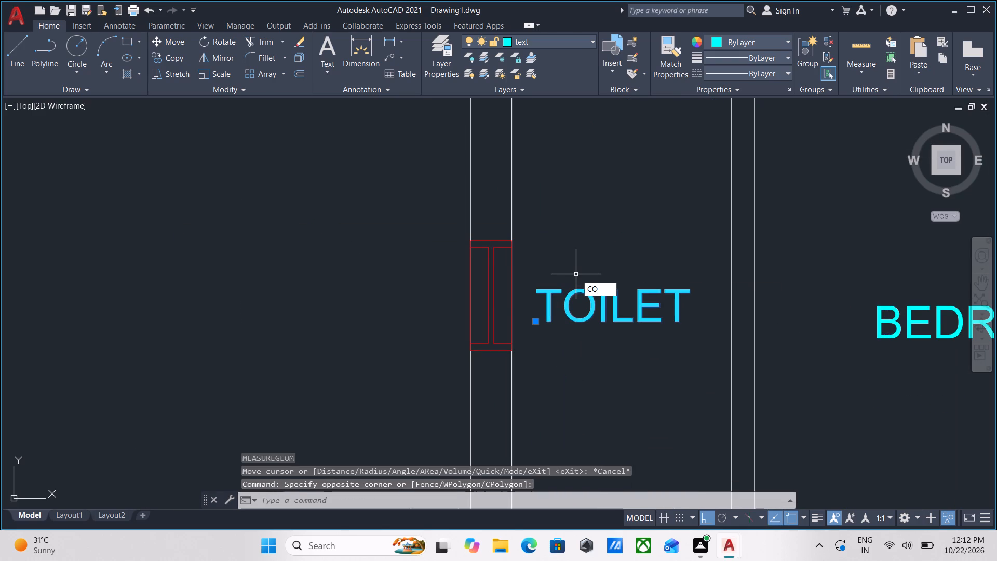
{"action": "key", "text": "Return"}
{"action": "left_click", "coordinate": [544, 323]}
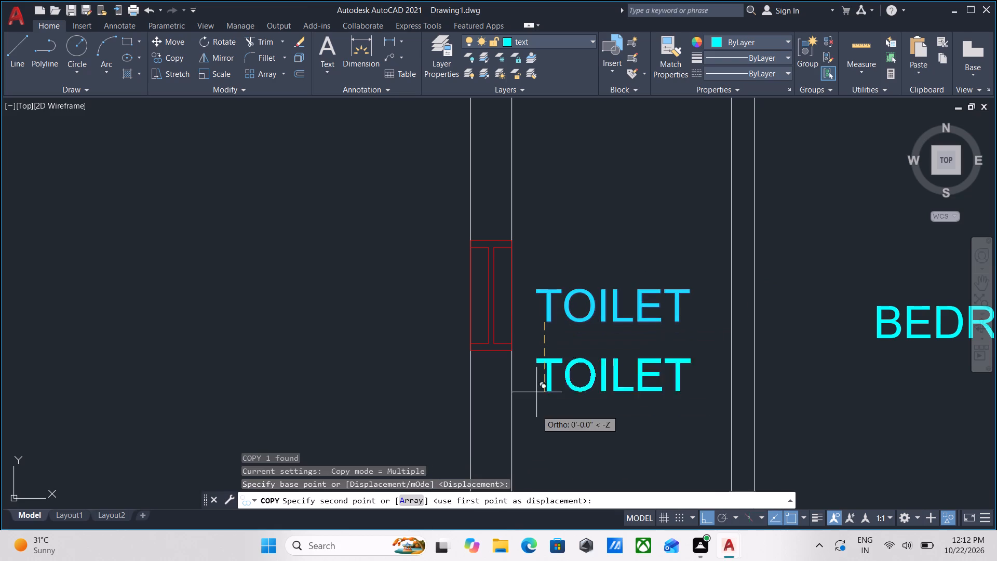
{"action": "left_click", "coordinate": [534, 392]}
{"action": "key", "text": "Escape"}
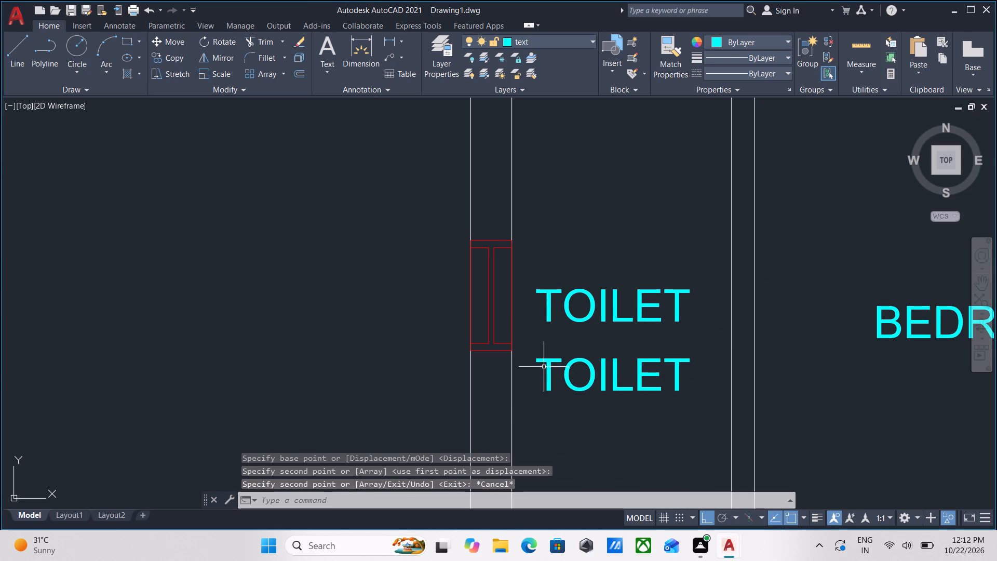
Replace the copied TOILET text with the dimension line 4' X 10'0".
{"action": "triple_click", "coordinate": [544, 364]}
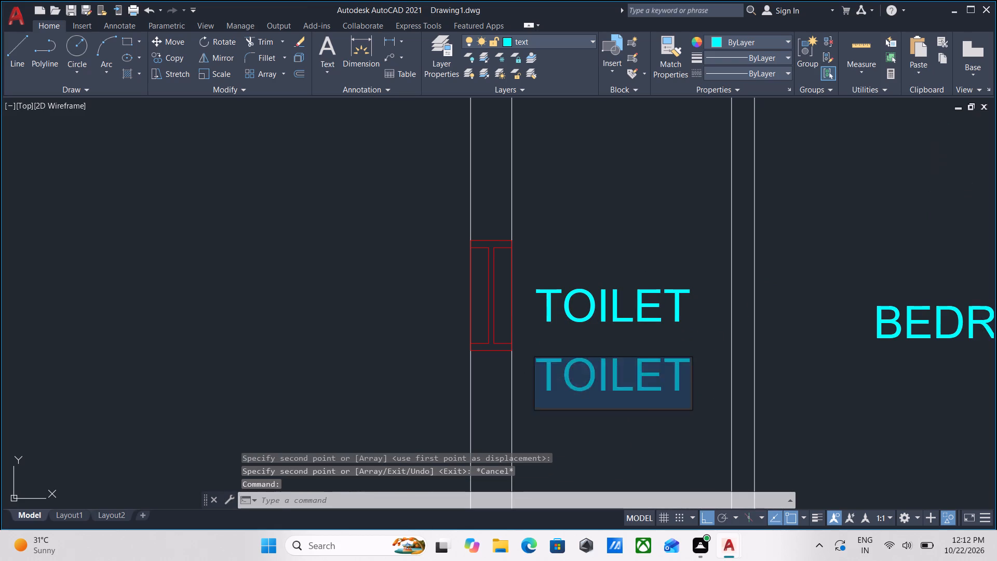
{"action": "left_click_drag", "start_coordinate": [689, 371], "coordinate": [518, 375]}
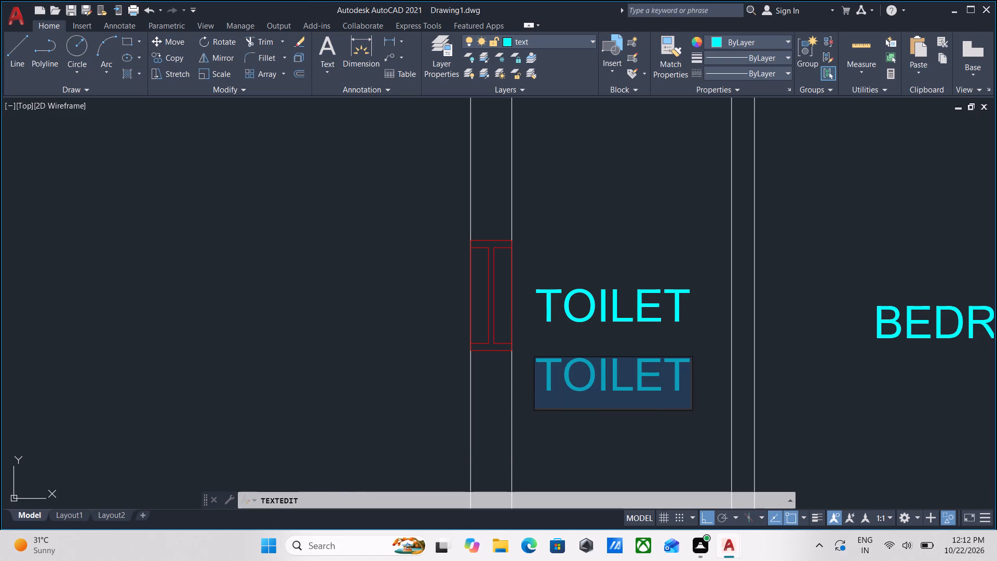
{"action": "left_click_drag", "start_coordinate": [518, 375], "coordinate": [511, 375]}
{"action": "key", "text": "2"}
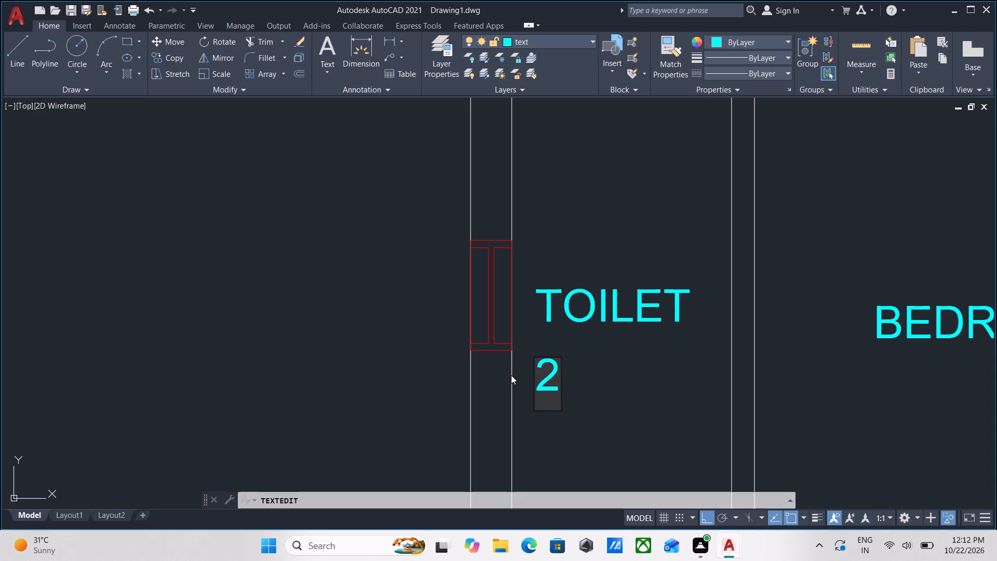
{"action": "key", "text": "BackSpace"}
{"action": "type", "text": "4'"}
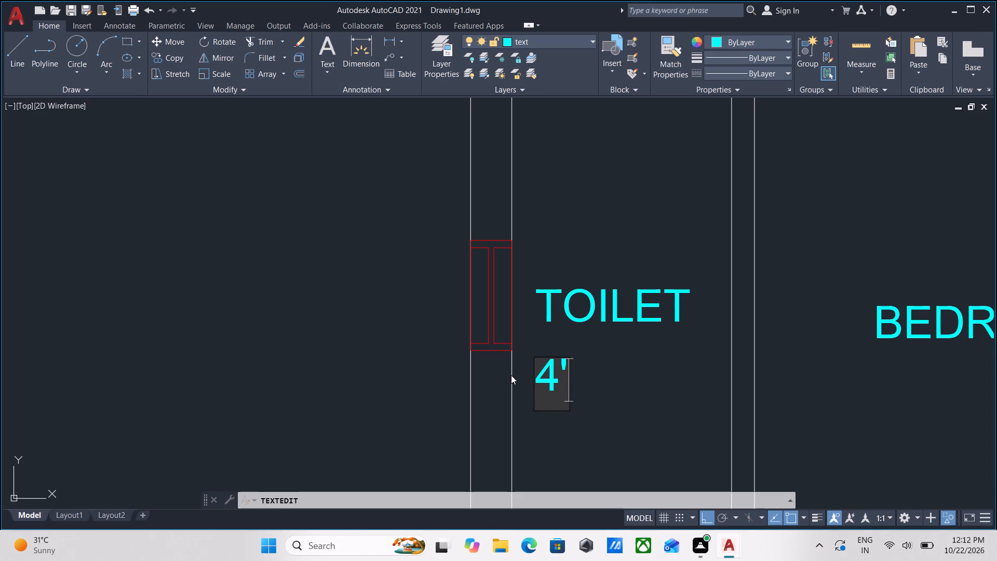
{"action": "key", "text": "space"}
{"action": "type", "text": "X"}
{"action": "key", "text": "space"}
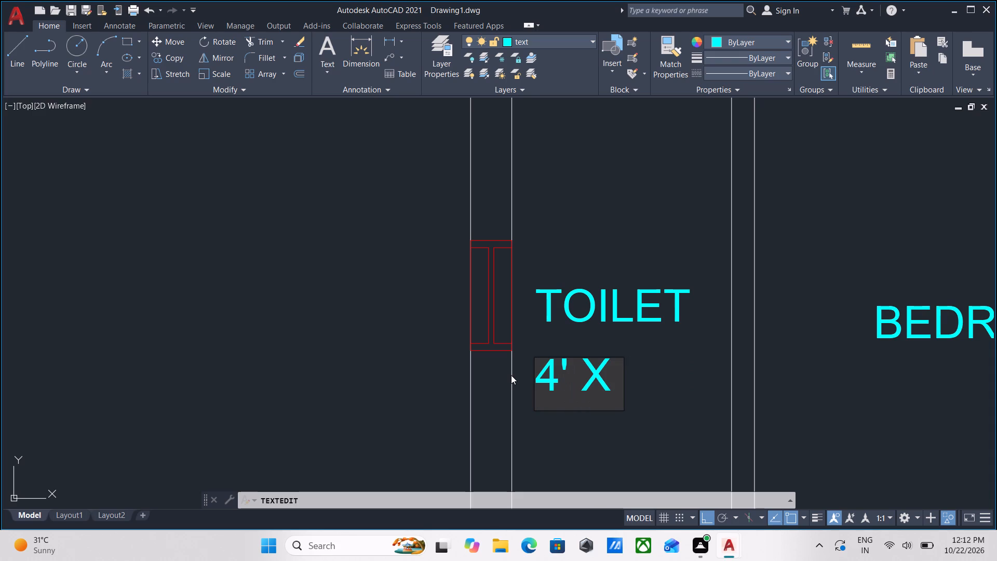
{"action": "type", "text": "10"}
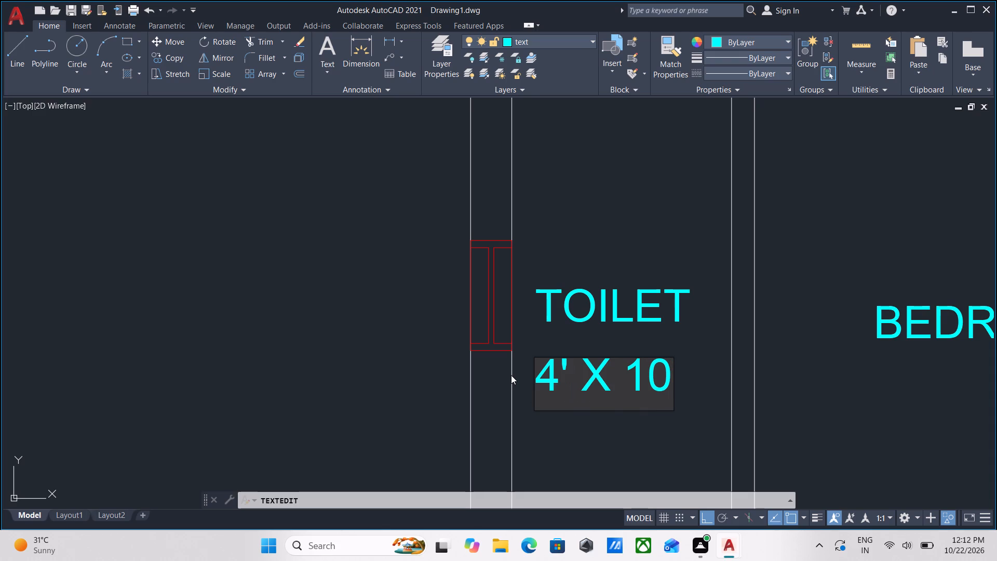
{"action": "key", "text": "apostrophe"}
{"action": "key", "text": "space"}
{"action": "type", "text": "0"}
{"action": "key", "text": "BackSpace"}
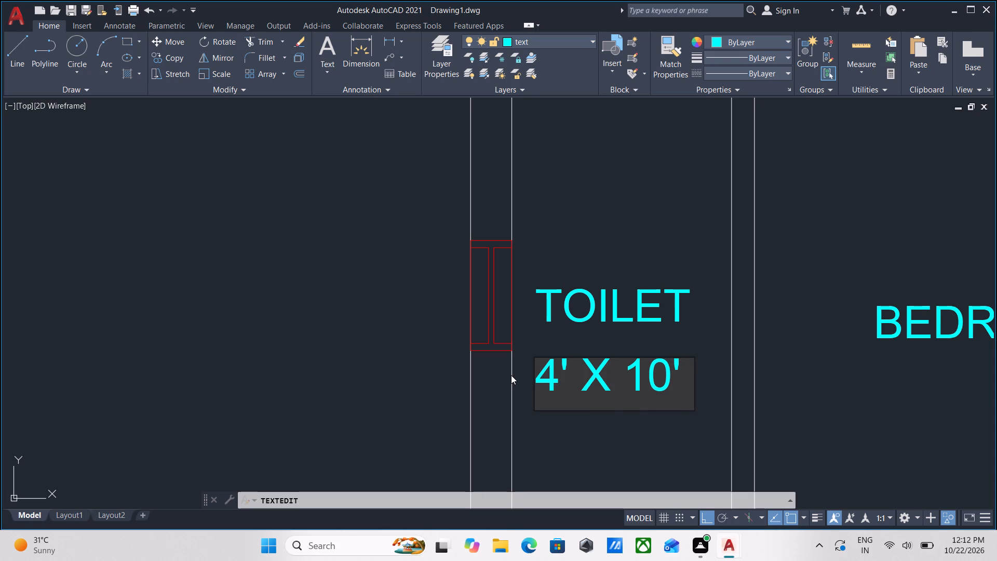
{"action": "key", "text": "BackSpace"}
{"action": "key", "text": "0"}
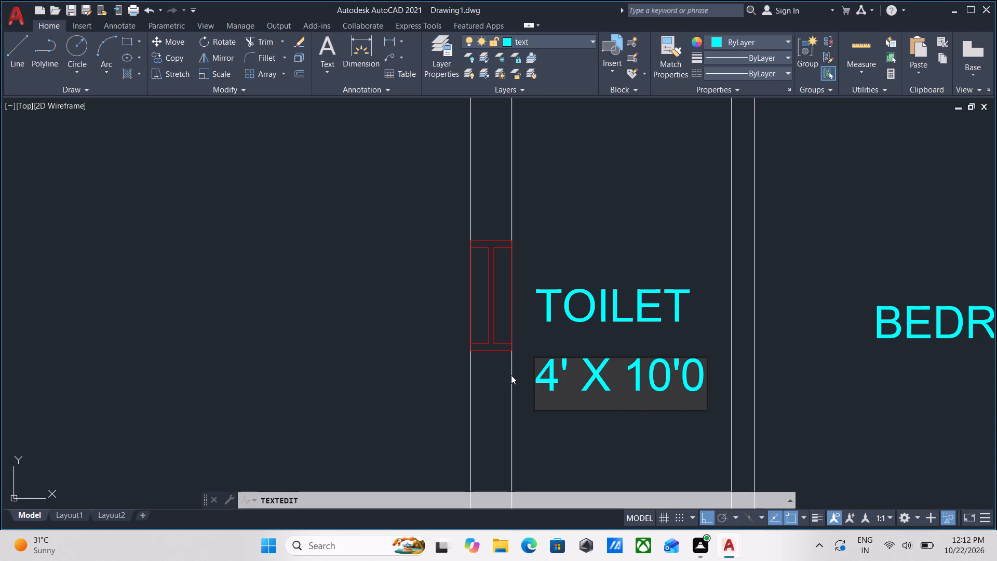
{"action": "key", "text": "shift+quotedbl"}
{"action": "key", "text": "Return"}
{"action": "key", "text": "Return"}
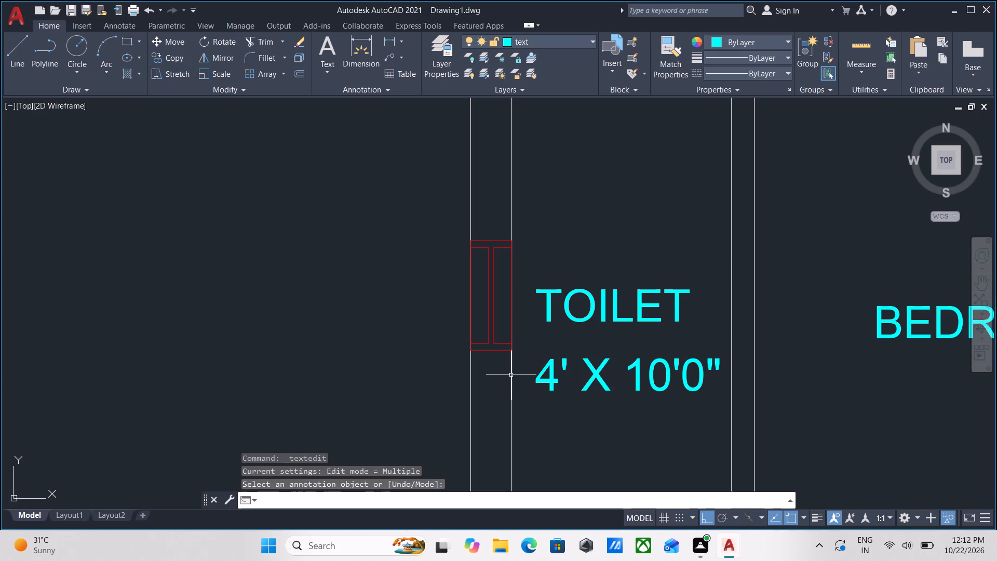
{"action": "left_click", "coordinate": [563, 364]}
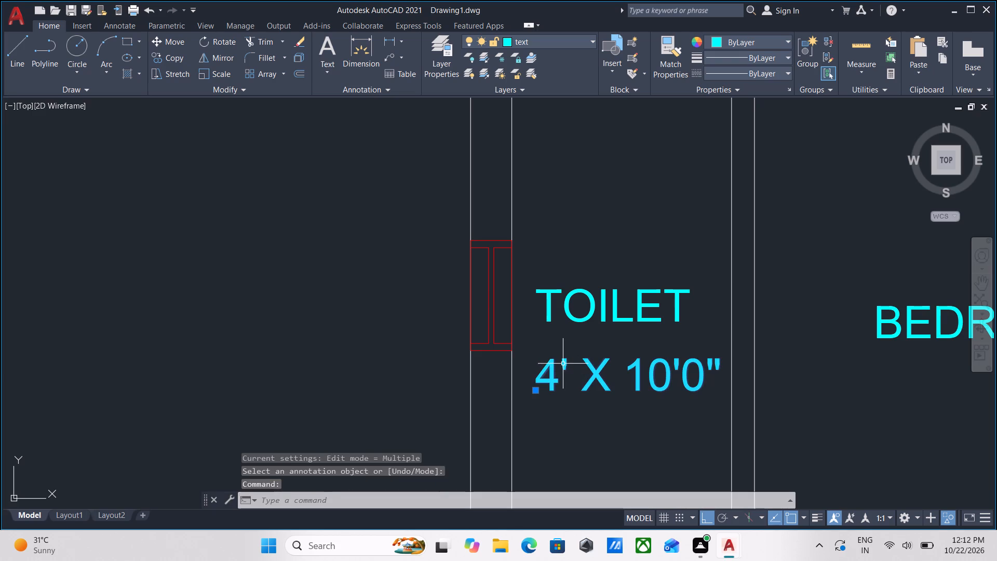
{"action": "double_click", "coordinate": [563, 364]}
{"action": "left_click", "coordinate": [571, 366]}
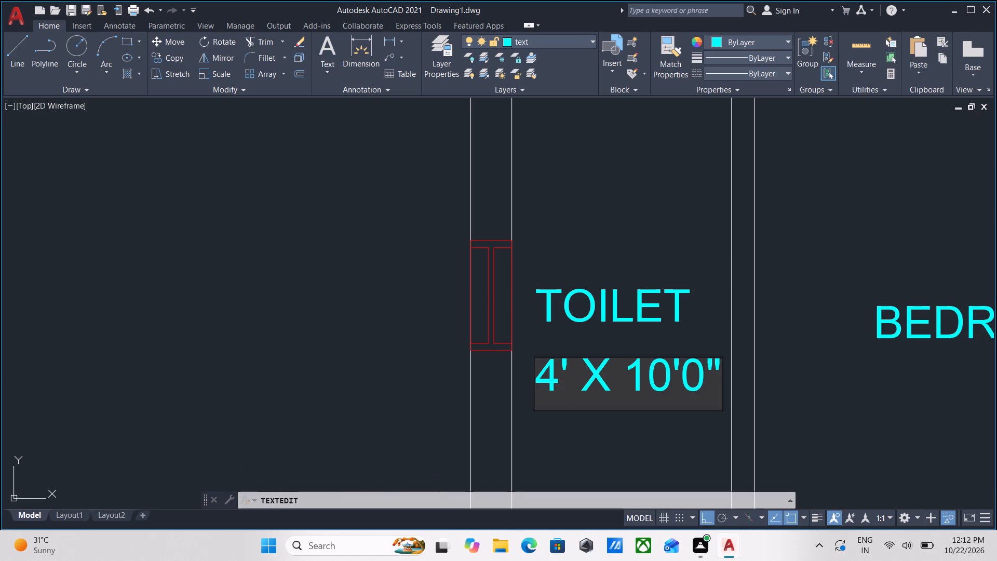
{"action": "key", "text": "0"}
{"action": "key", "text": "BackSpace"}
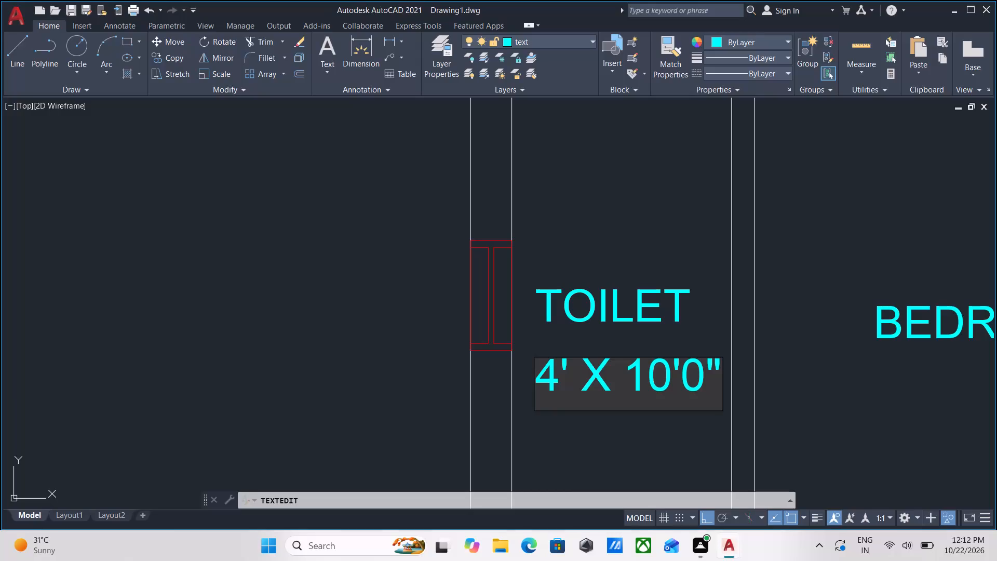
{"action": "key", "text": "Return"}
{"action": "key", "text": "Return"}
Measure the width and length of the bedroom beside the west toilet with MEASUREGEOM.
{"action": "scroll", "coordinate": [589, 371], "scroll_direction": "down", "scroll_amount": 2}
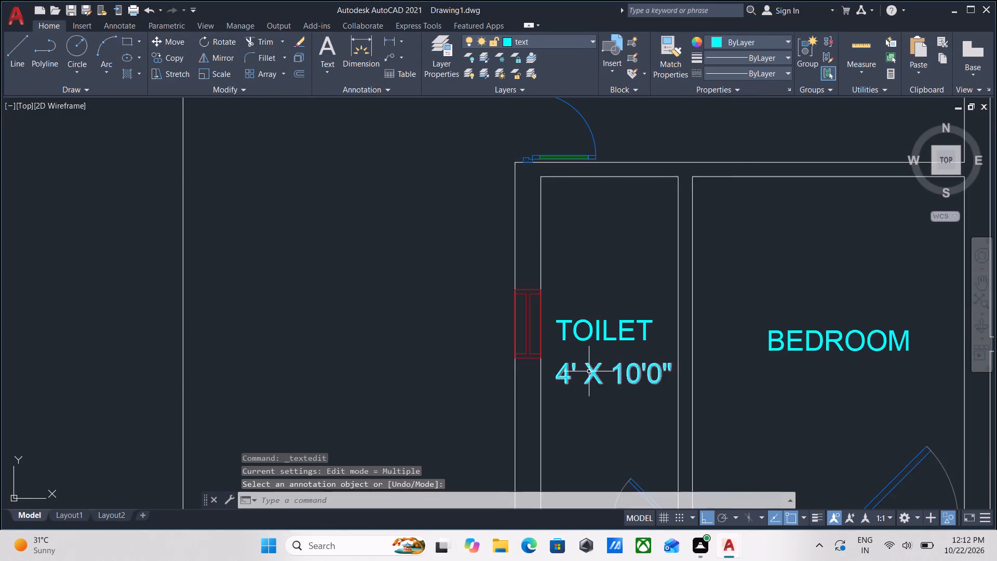
{"action": "middle_click_drag", "start_coordinate": [595, 368], "coordinate": [590, 330]}
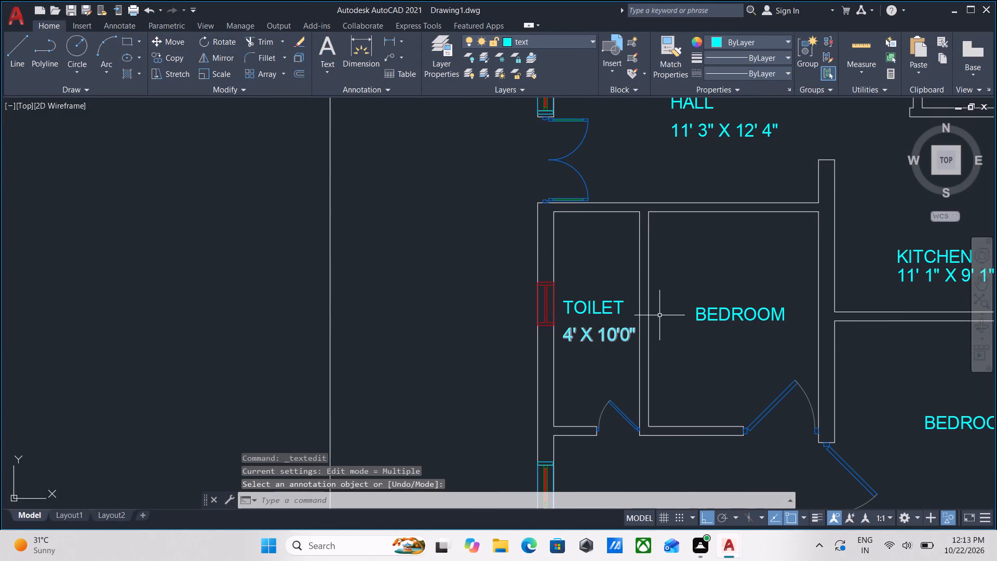
{"action": "type", "text": "MEA"}
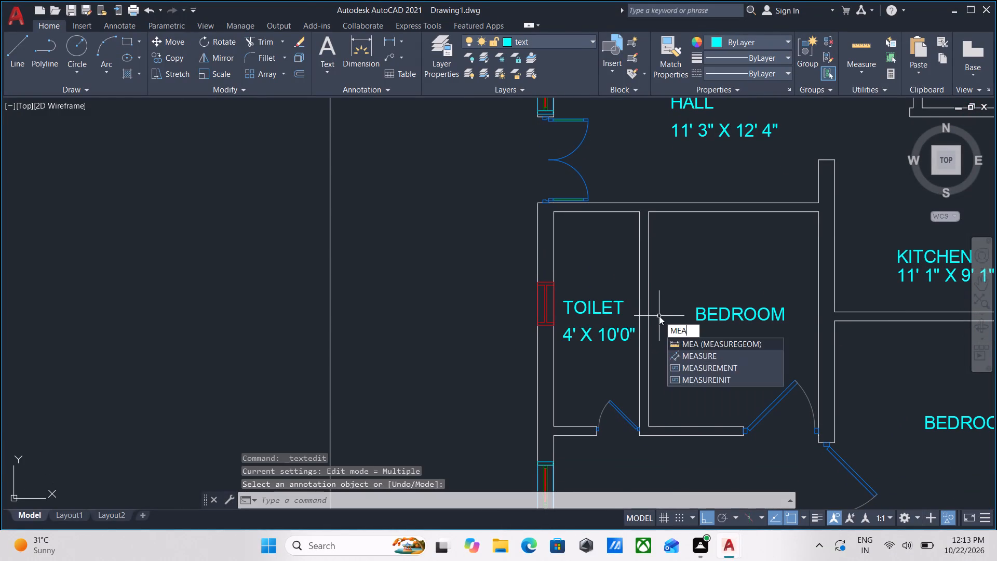
{"action": "key", "text": "Return"}
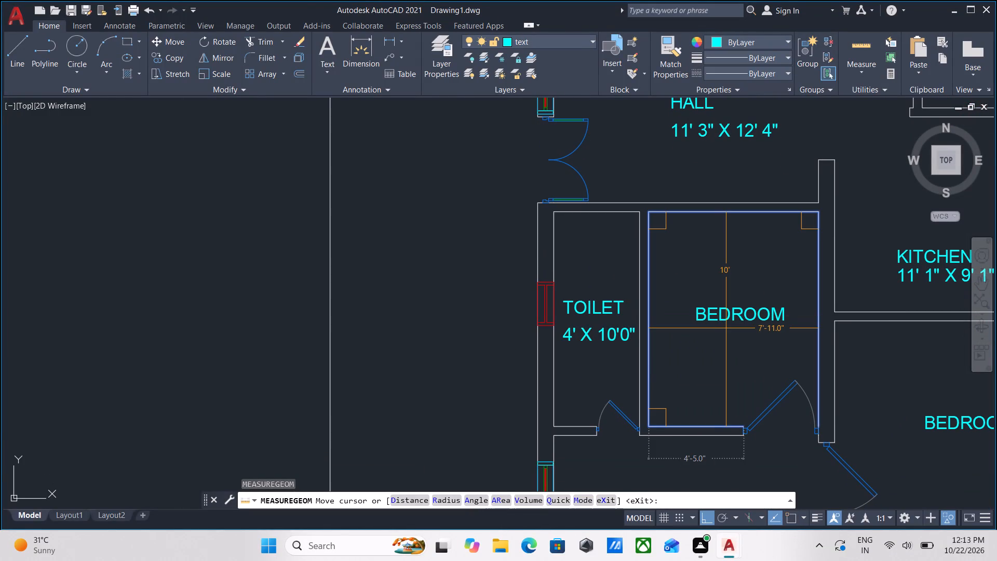
{"action": "scroll", "coordinate": [720, 329], "scroll_direction": "up", "scroll_amount": 1}
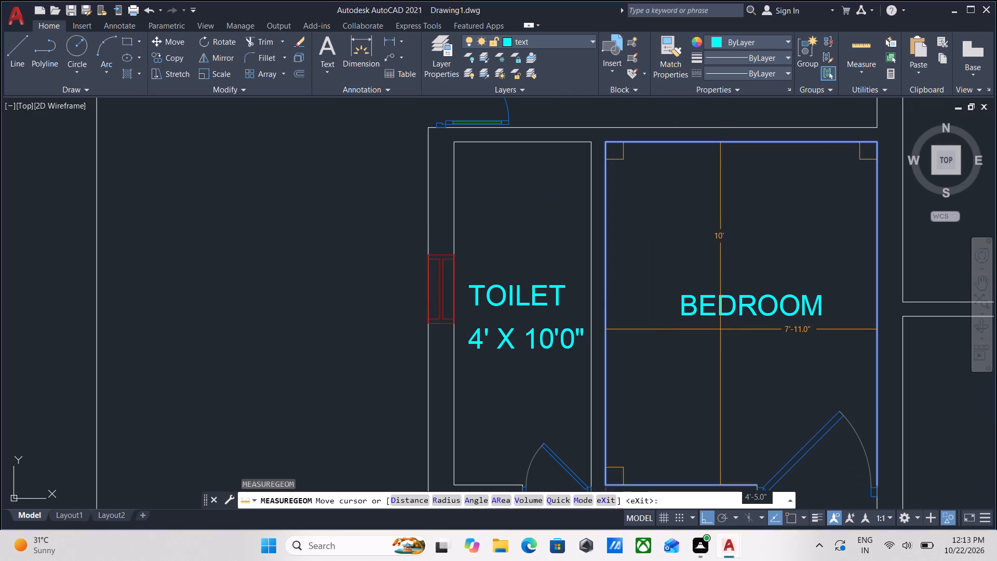
{"action": "scroll", "coordinate": [720, 329], "scroll_direction": "down", "scroll_amount": 1}
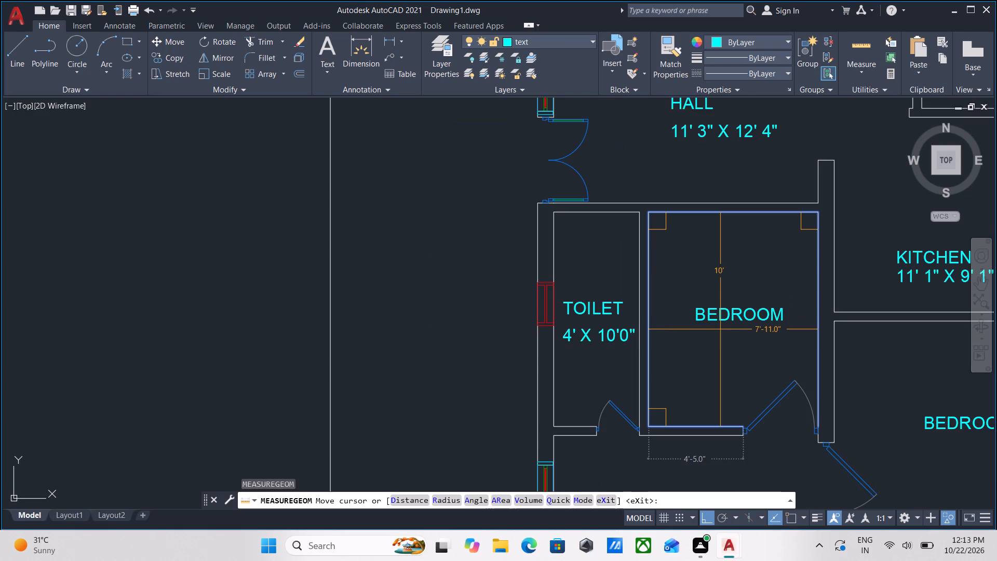
{"action": "key", "text": "Escape"}
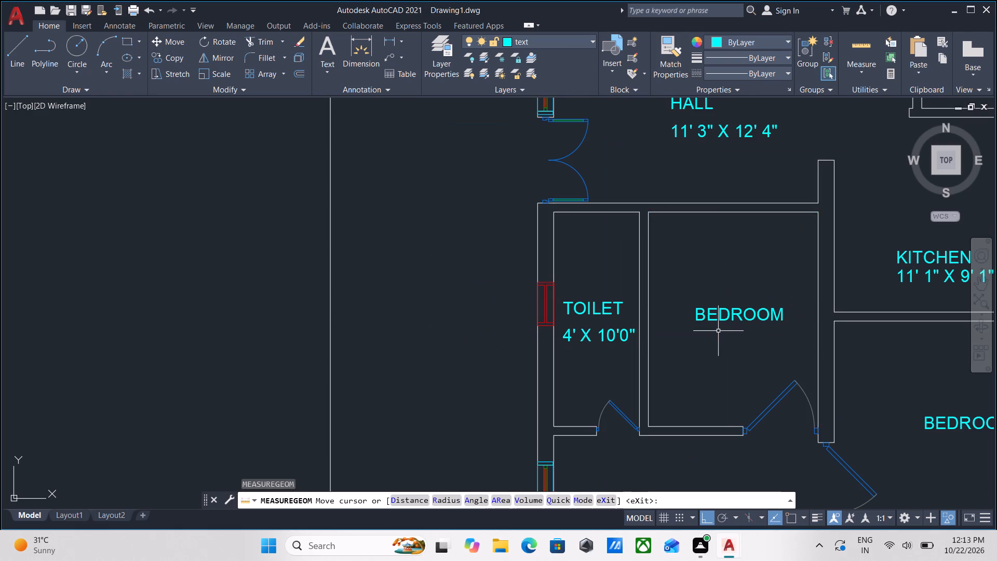
Copy the BEDROOM label in the room beside the west toilet straight down, directly beneath the original.
{"action": "scroll", "coordinate": [718, 331], "scroll_direction": "up", "scroll_amount": 1}
{"action": "left_click", "coordinate": [734, 352]}
{"action": "left_click", "coordinate": [683, 280]}
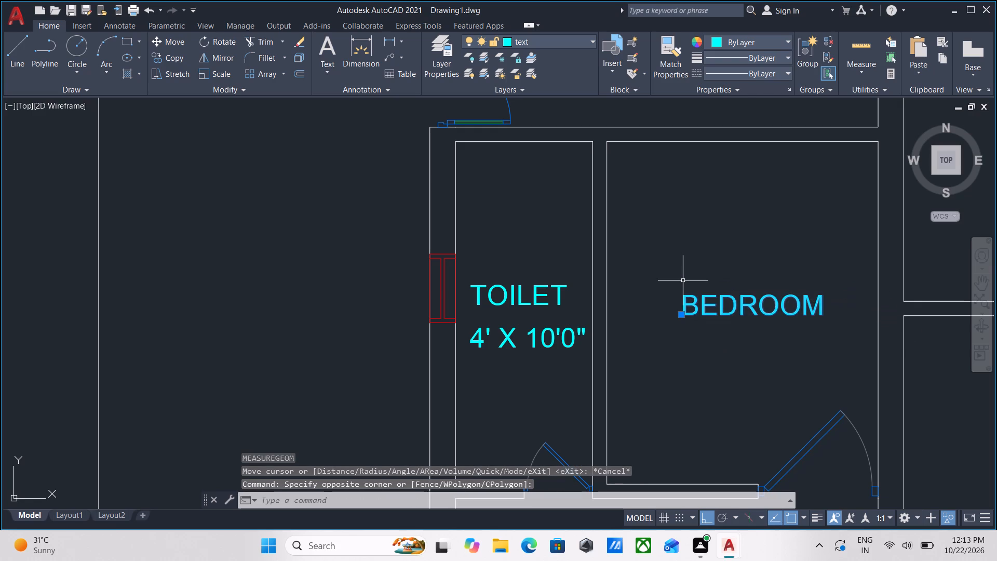
{"action": "type", "text": "CO"}
{"action": "key", "text": "Return"}
{"action": "left_click", "coordinate": [682, 315]}
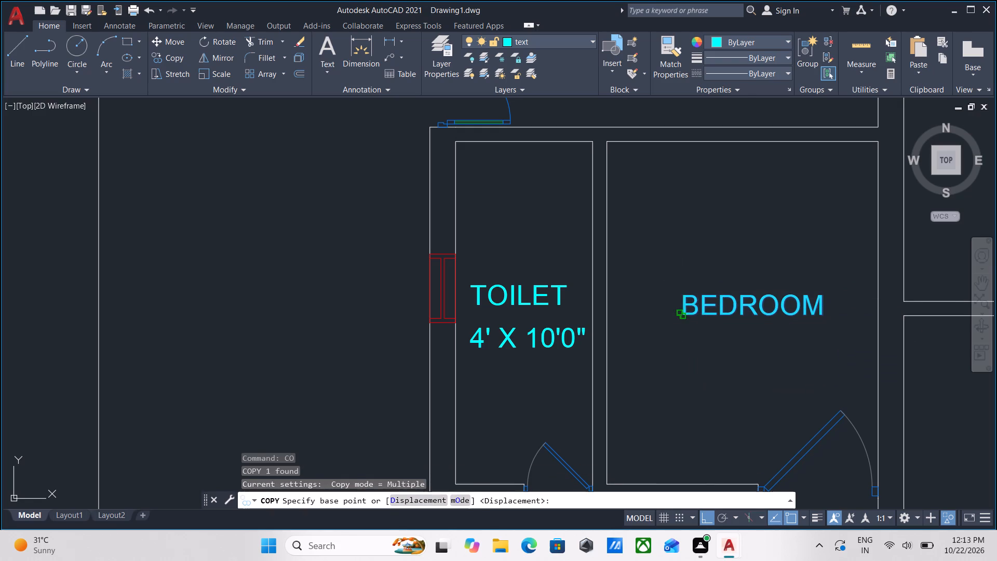
{"action": "left_click", "coordinate": [680, 355]}
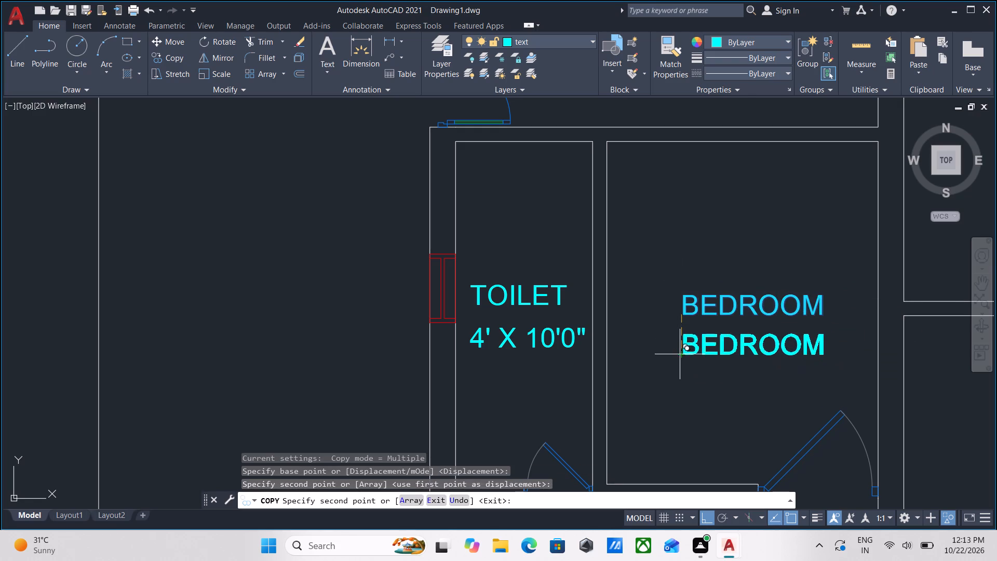
{"action": "key", "text": "Escape"}
Replace the copied BEDROOM text beside the west toilet with the dimension line 7'11" X 10'0".
{"action": "triple_click", "coordinate": [684, 339]}
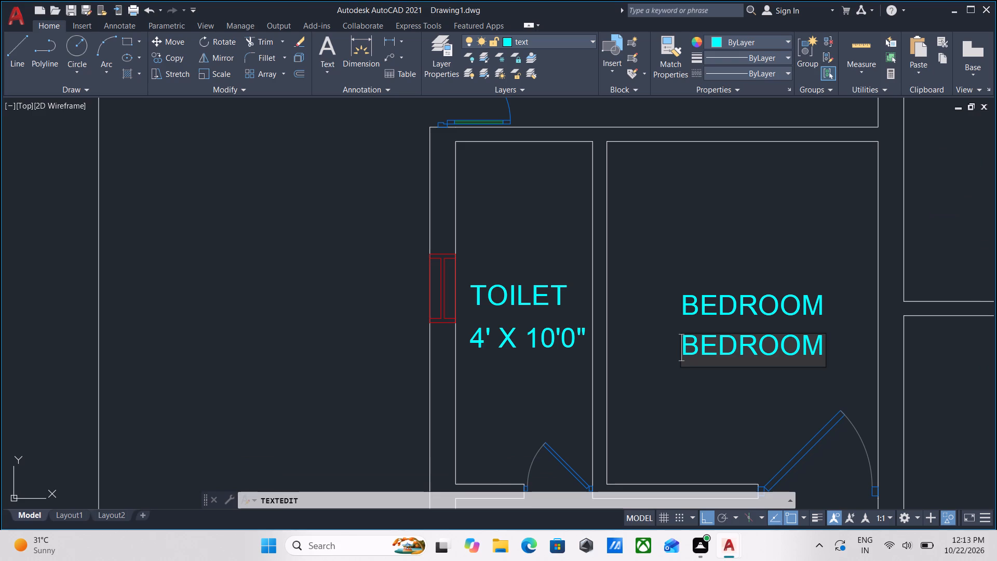
{"action": "left_click_drag", "start_coordinate": [819, 346], "coordinate": [673, 347]}
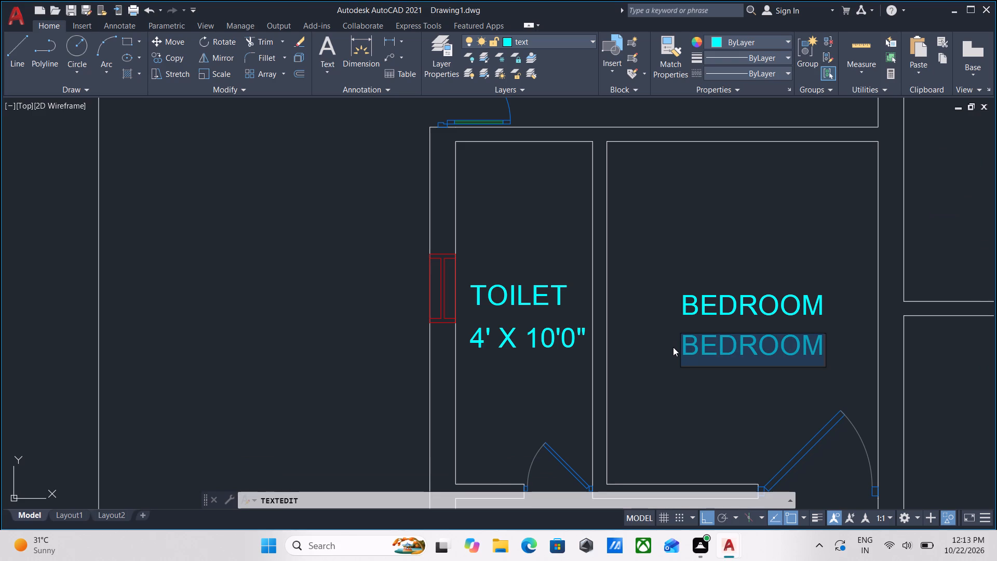
{"action": "type", "text": "10"}
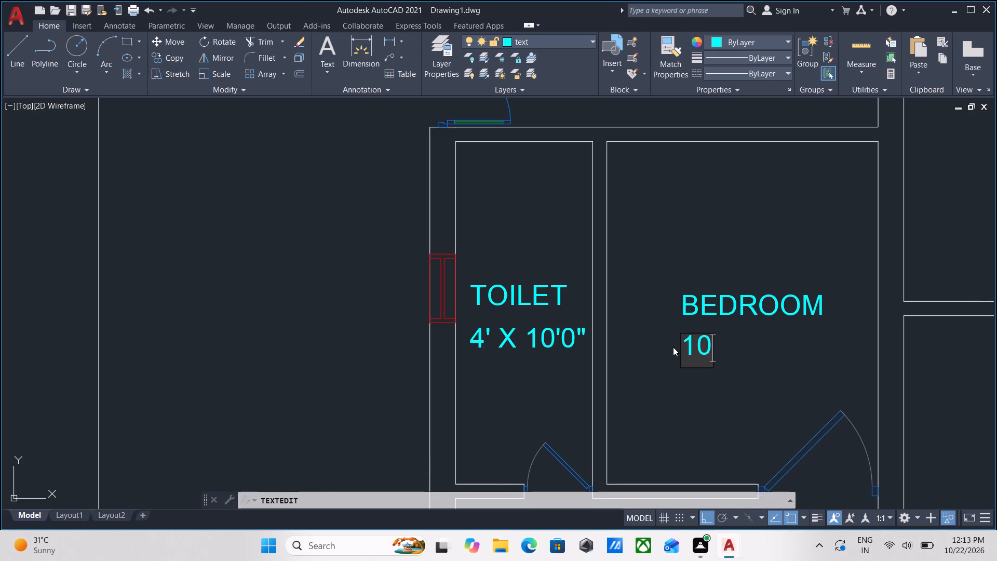
{"action": "key", "text": "BackSpace"}
{"action": "key", "text": "BackSpace"}
{"action": "type", "text": "7'"}
{"action": "type", "text": "11"}
{"action": "key", "text": "shift+quotedbl"}
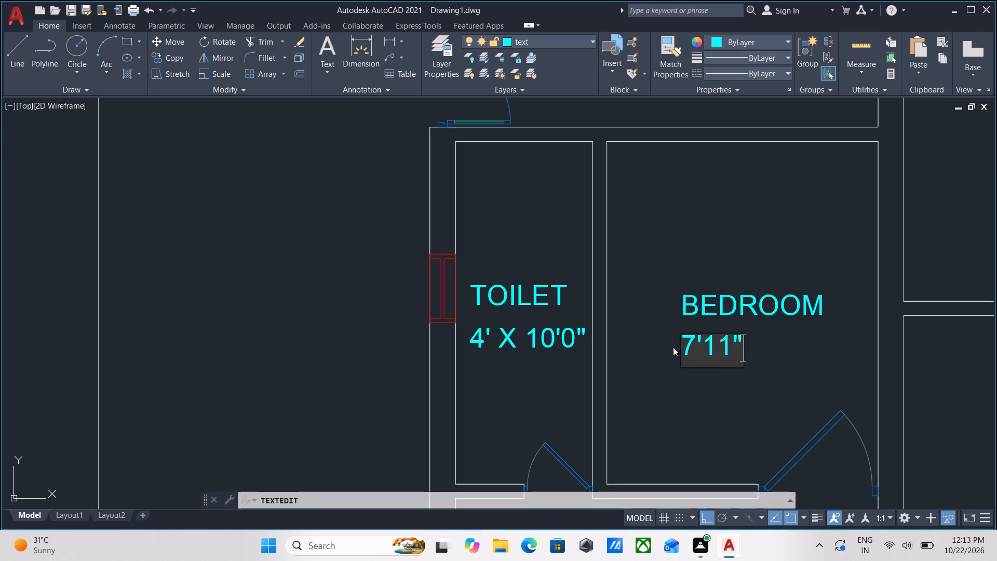
{"action": "key", "text": "space"}
{"action": "type", "text": "X"}
{"action": "key", "text": "space"}
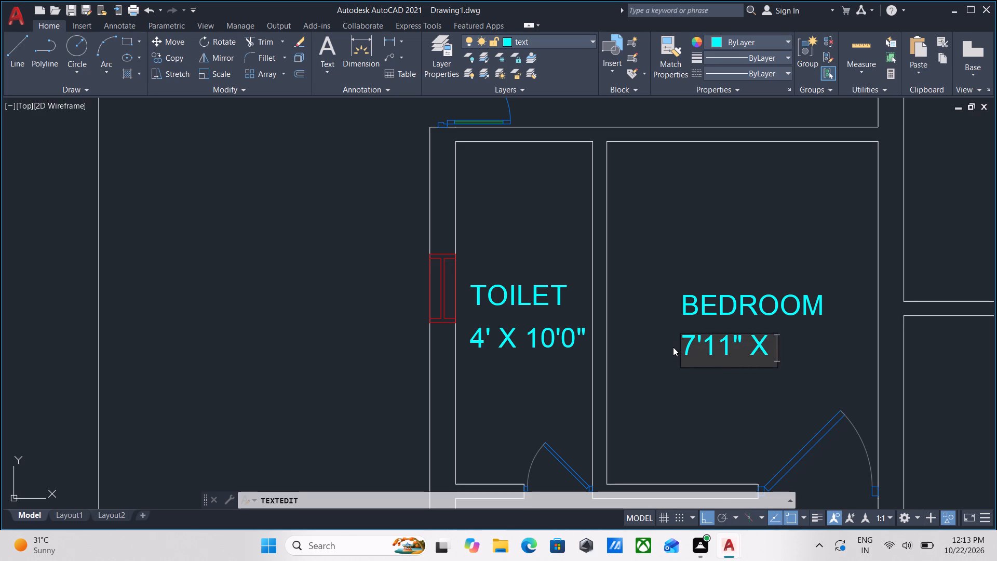
{"action": "key", "text": "9"}
{"action": "key", "text": "apostrophe"}
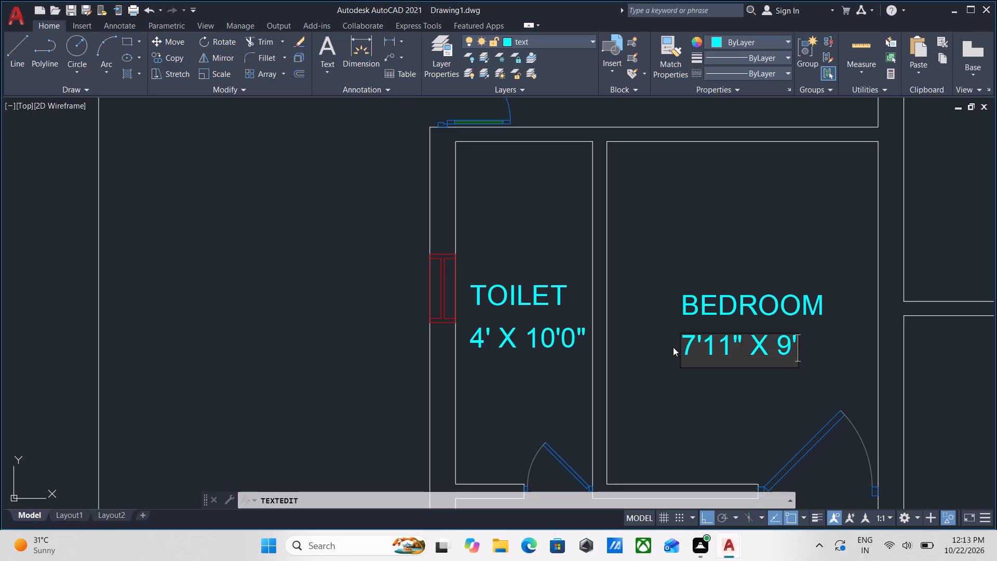
{"action": "key", "text": "BackSpace"}
{"action": "key", "text": "BackSpace"}
{"action": "type", "text": "10"}
{"action": "key", "text": "apostrophe"}
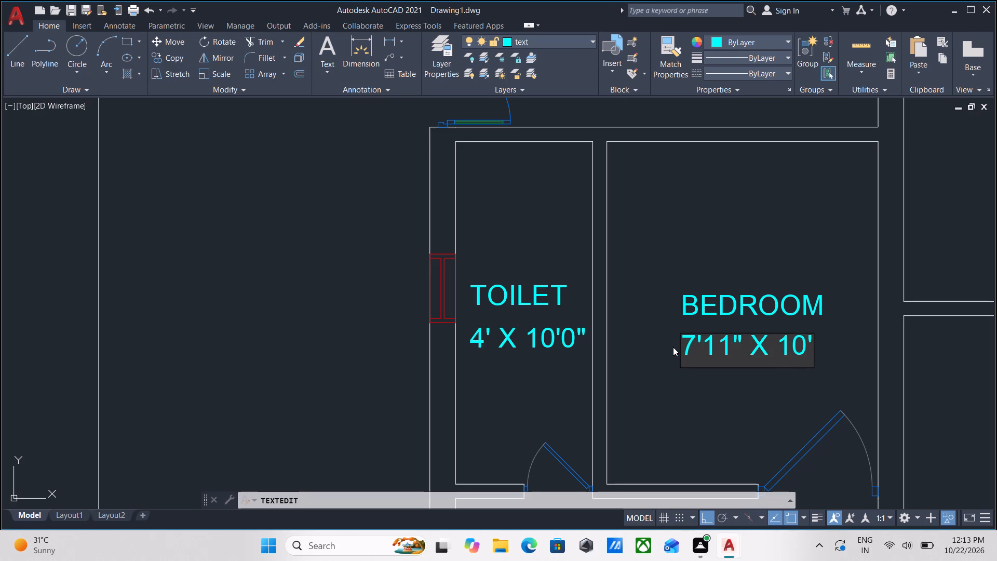
{"action": "key", "text": "space"}
{"action": "key", "text": "0"}
{"action": "key", "text": "BackSpace"}
{"action": "key", "text": "BackSpace"}
{"action": "key", "text": "0"}
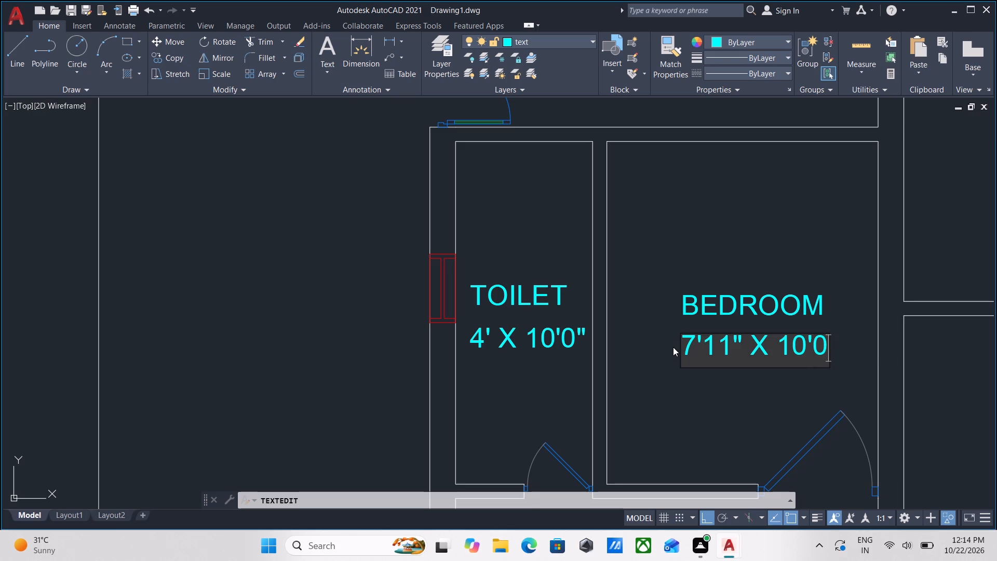
{"action": "key", "text": "shift+quotedbl"}
{"action": "key", "text": "Return"}
{"action": "key", "text": "Return"}
Measure the width and length of the southwest room labelled BEDROOM, below the west toilet, with MEASUREGEOM.
{"action": "type", "text": "MEA"}
{"action": "key", "text": "Return"}
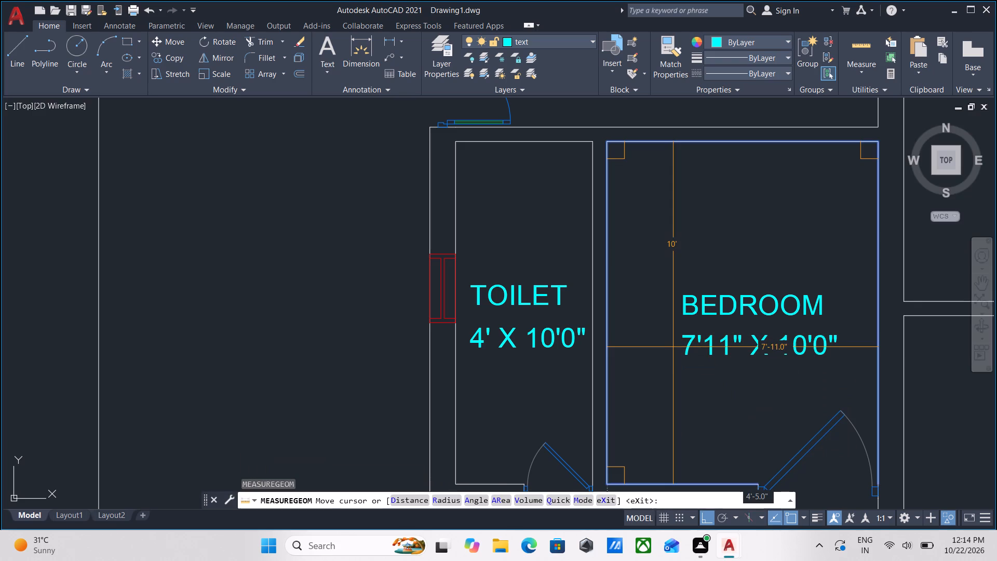
{"action": "scroll", "coordinate": [673, 347], "scroll_direction": "down", "scroll_amount": 1}
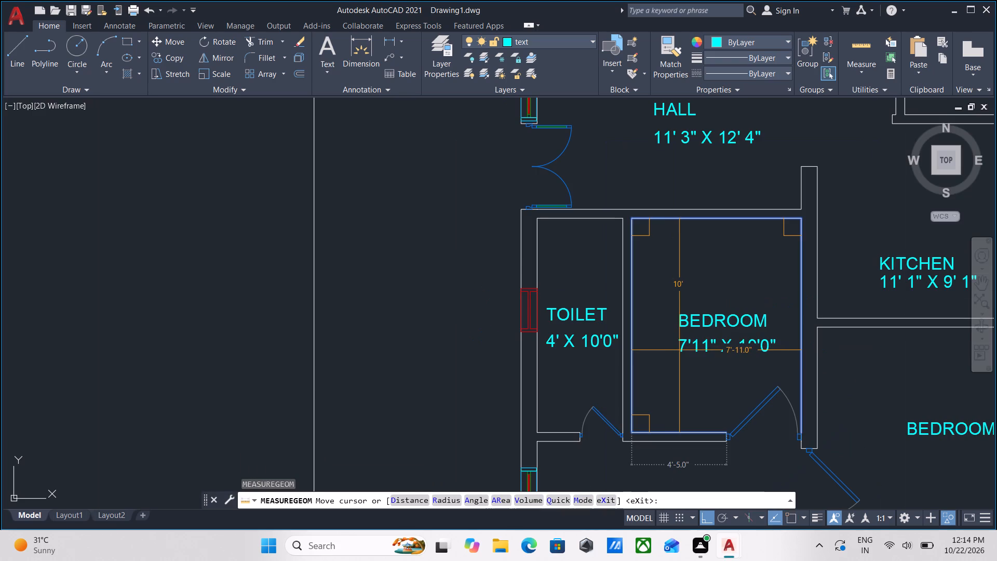
{"action": "scroll", "coordinate": [682, 348], "scroll_direction": "down", "scroll_amount": 1}
{"action": "middle_click_drag", "start_coordinate": [682, 348], "coordinate": [682, 321]}
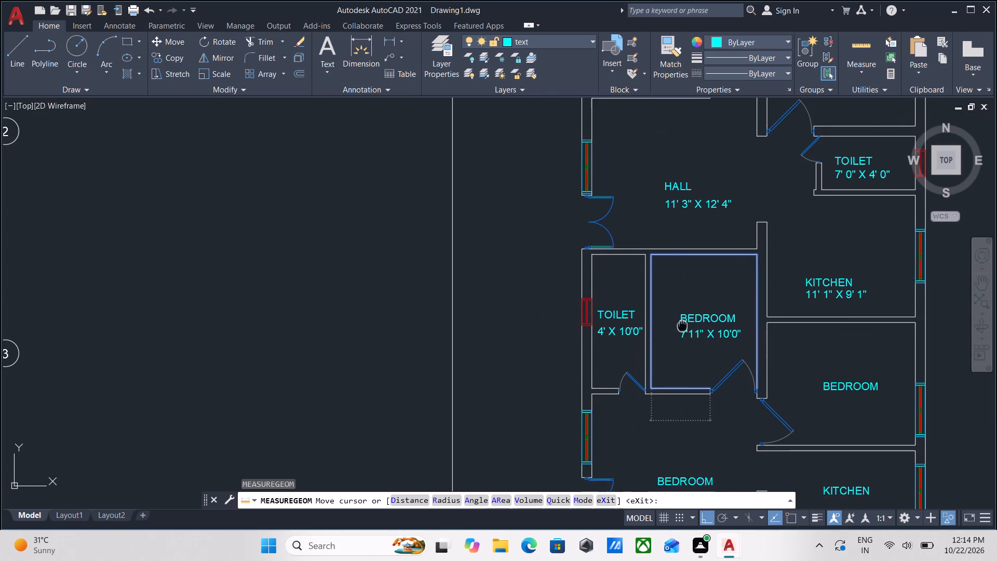
{"action": "middle_click_drag", "start_coordinate": [682, 321], "coordinate": [680, 313]}
{"action": "middle_click_drag", "start_coordinate": [660, 469], "coordinate": [653, 354]}
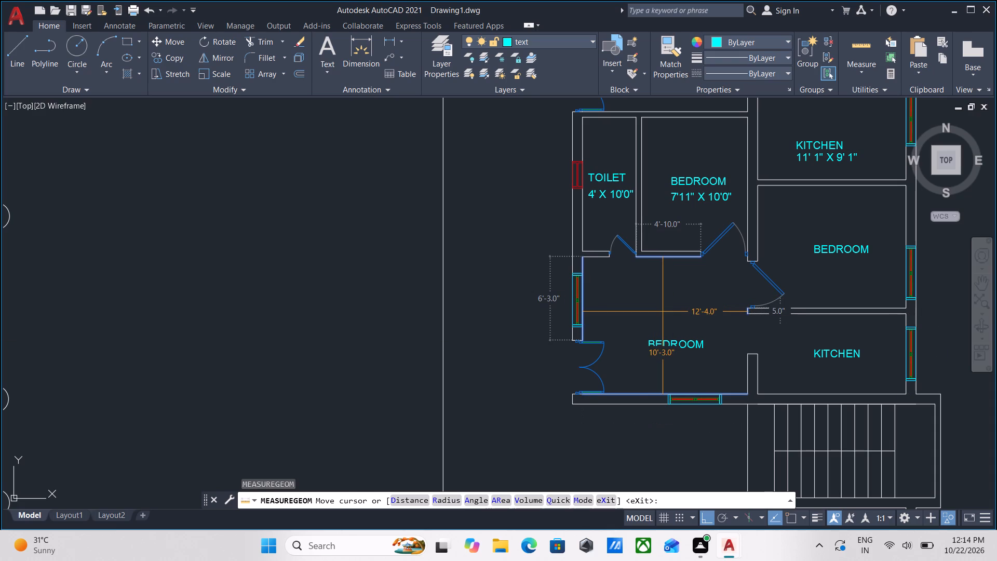
{"action": "key", "text": "Escape"}
Copy the southwest room's BEDROOM label straight down, directly beneath the original.
{"action": "scroll", "coordinate": [668, 336], "scroll_direction": "up", "scroll_amount": 1}
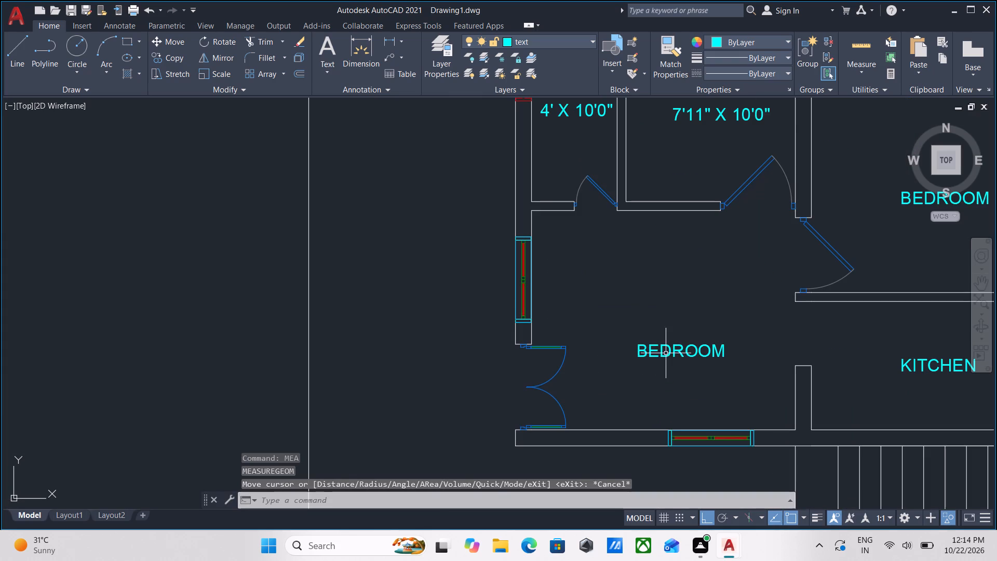
{"action": "left_click", "coordinate": [685, 392]}
{"action": "left_click", "coordinate": [646, 323]}
{"action": "type", "text": "CO"}
{"action": "key", "text": "Return"}
{"action": "left_click", "coordinate": [636, 354]}
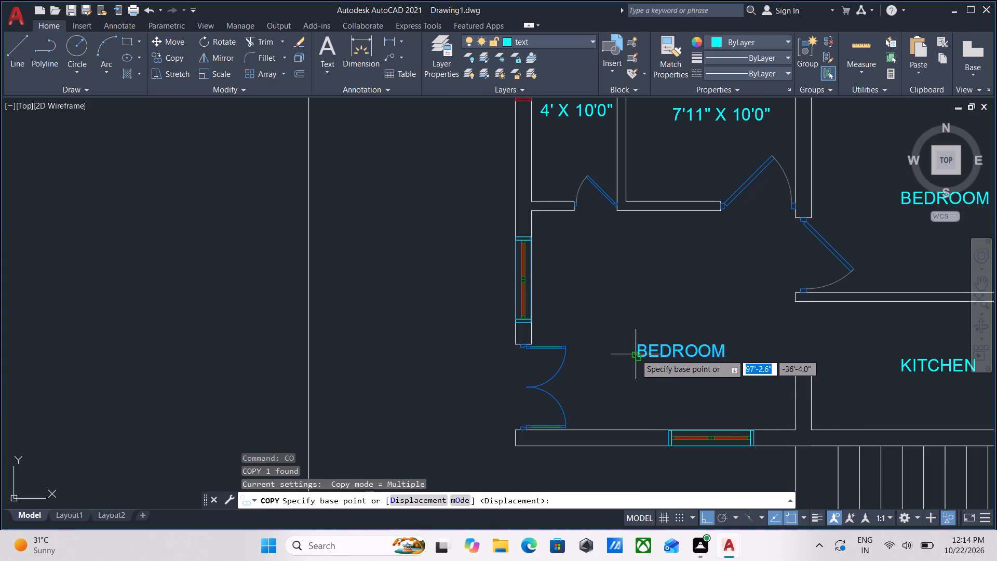
{"action": "left_click", "coordinate": [634, 382]}
{"action": "key", "text": "Escape"}
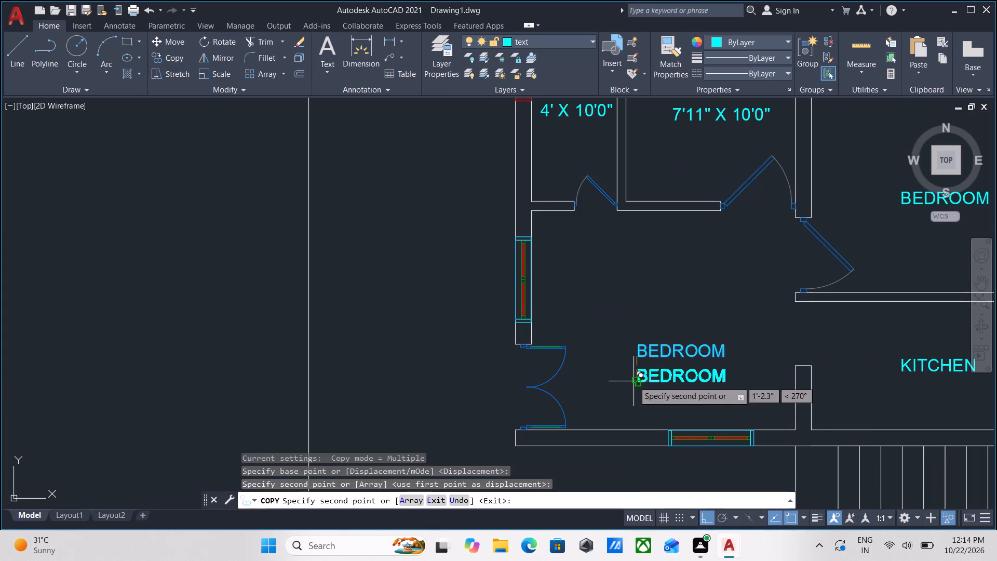
Replace the copied BEDROOM text in the southwest room with the dimension line 12'4" X 10'3".
{"action": "double_click", "coordinate": [649, 374]}
{"action": "triple_click", "coordinate": [645, 374]}
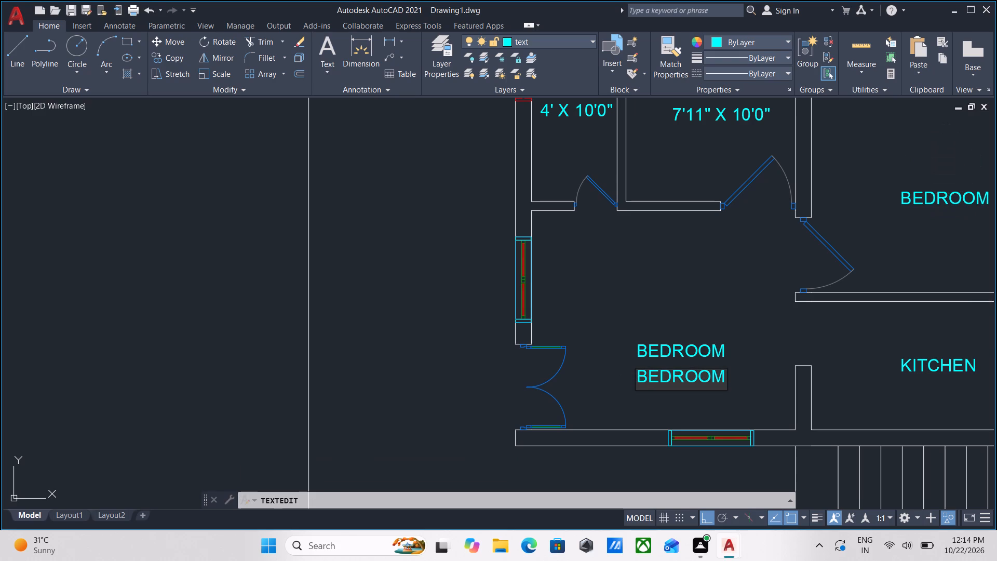
{"action": "left_click_drag", "start_coordinate": [727, 372], "coordinate": [614, 381]}
{"action": "type", "text": "12"}
{"action": "key", "text": "apostrophe"}
{"action": "key", "text": "4"}
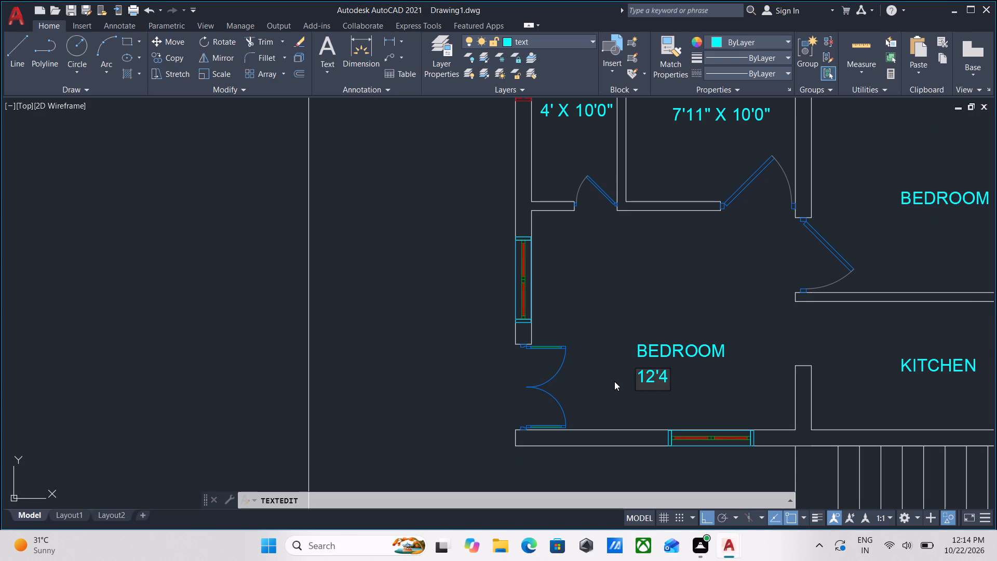
{"action": "key", "text": "shift+quotedbl"}
{"action": "key", "text": "space"}
{"action": "type", "text": "X"}
{"action": "key", "text": "space"}
{"action": "type", "text": "10"}
{"action": "key", "text": "apostrophe"}
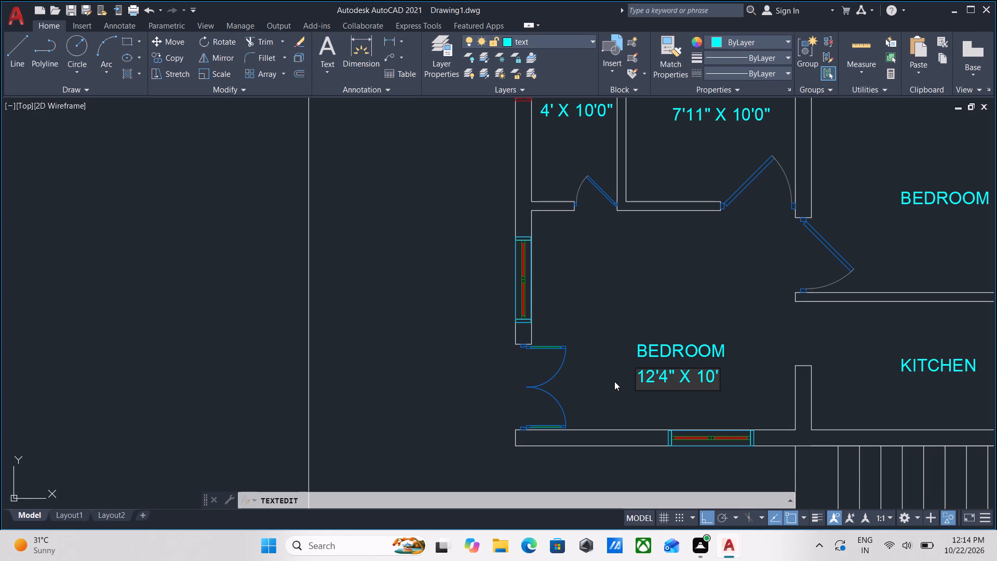
{"action": "key", "text": "space"}
{"action": "type", "text": "3"}
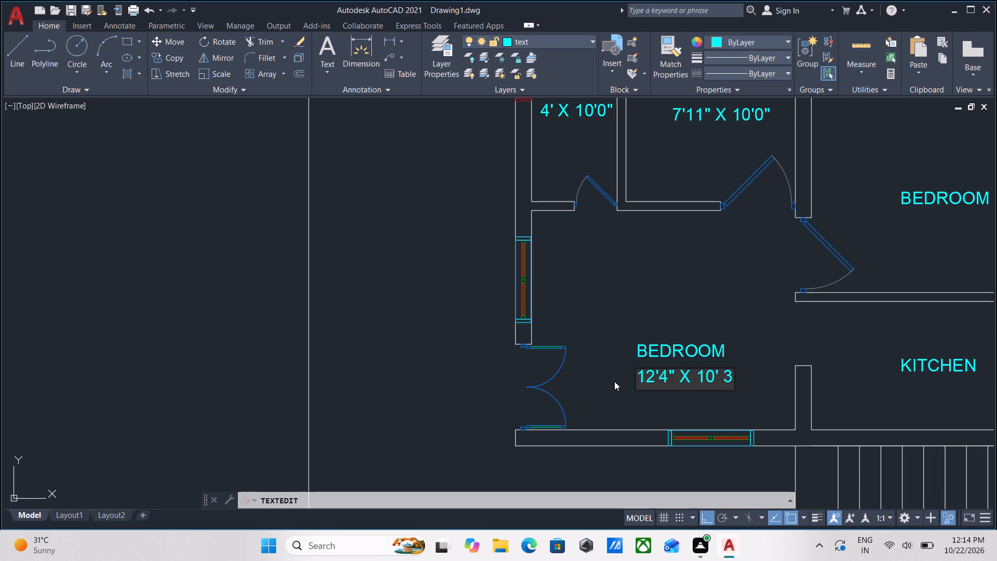
{"action": "key", "text": "shift+quotedbl"}
{"action": "key", "text": "BackSpace"}
{"action": "key", "text": "BackSpace"}
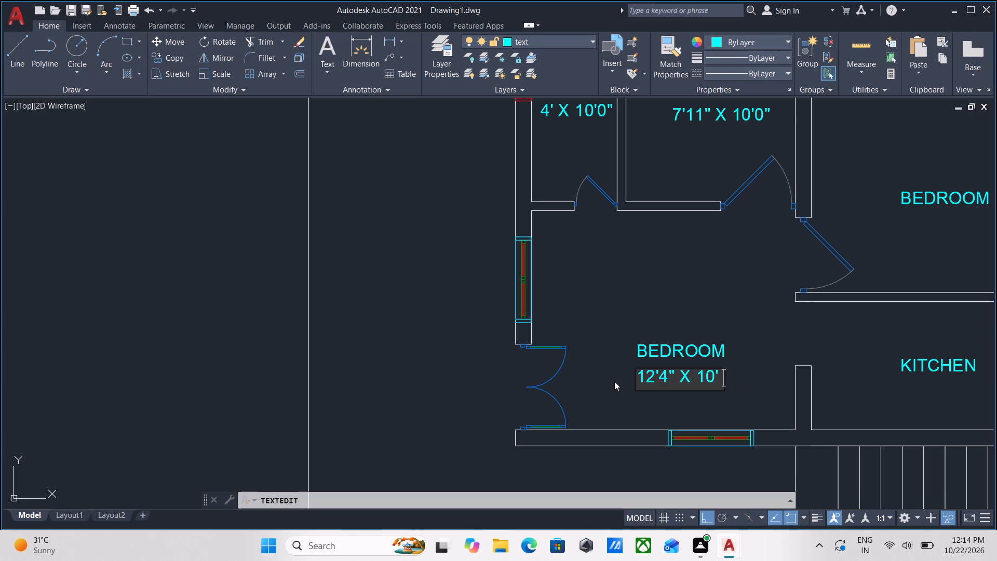
{"action": "key", "text": "BackSpace"}
{"action": "key", "text": "3"}
{"action": "key", "text": "shift+quotedbl"}
{"action": "key", "text": "Return"}
{"action": "key", "text": "Return"}
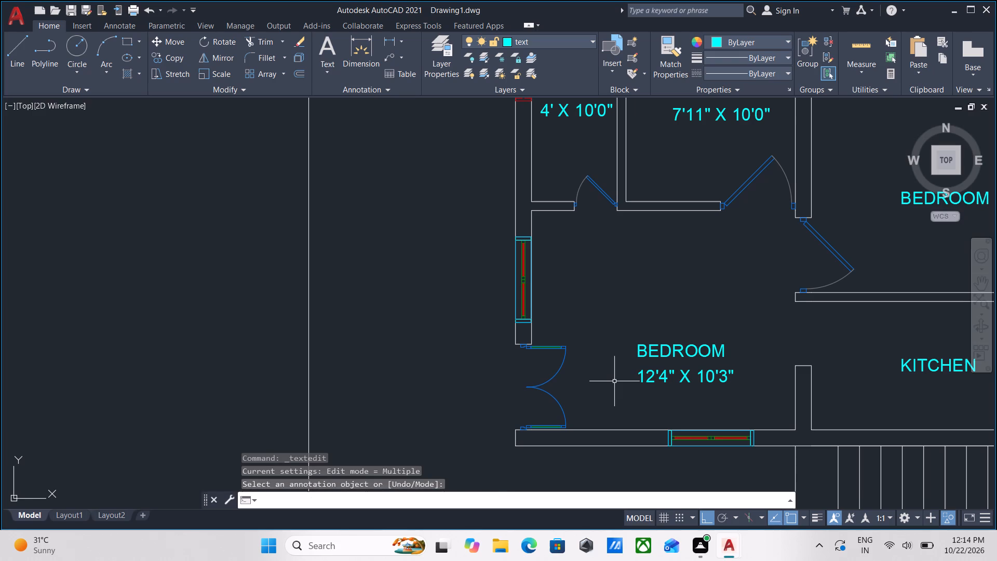
Change the southwest room's name label above its dimension line to LIVING HALL.
{"action": "triple_click", "coordinate": [675, 349]}
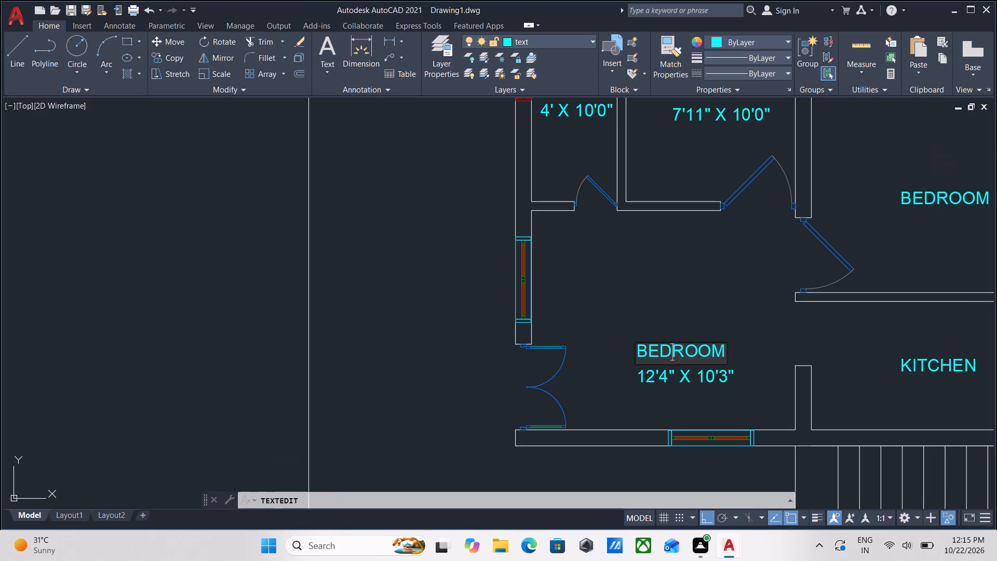
{"action": "left_click_drag", "start_coordinate": [727, 345], "coordinate": [595, 349]}
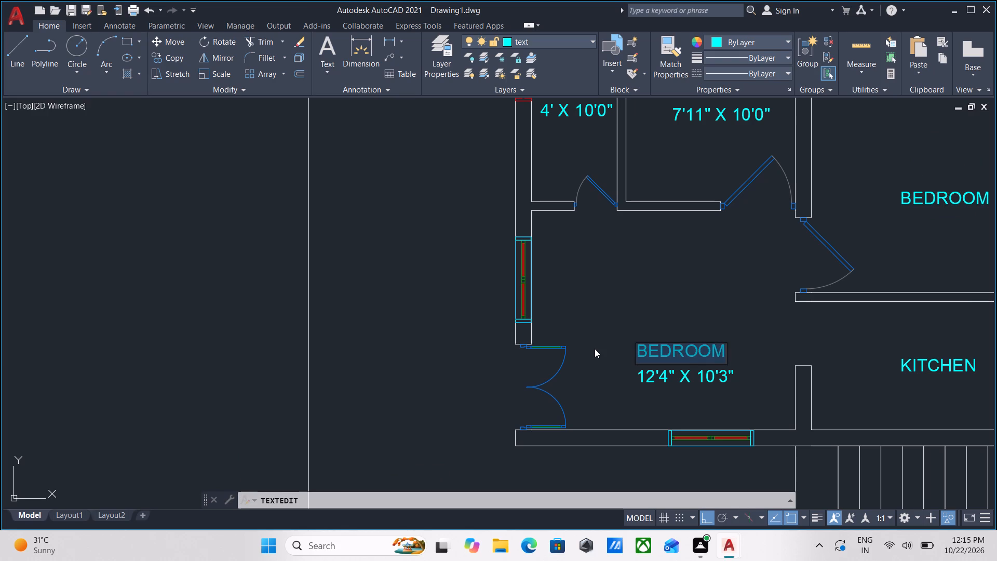
{"action": "type", "text": "LI"}
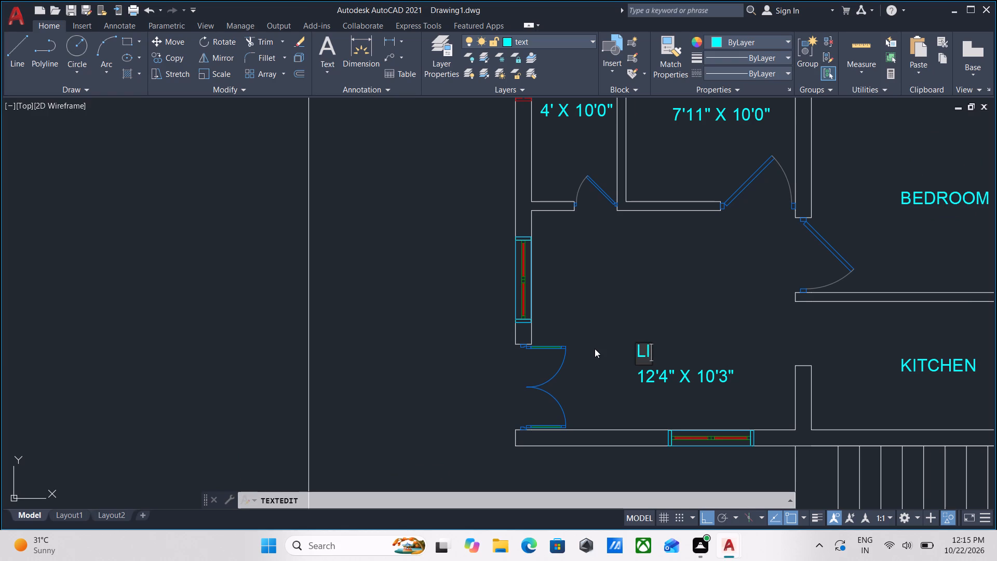
{"action": "type", "text": "VING"}
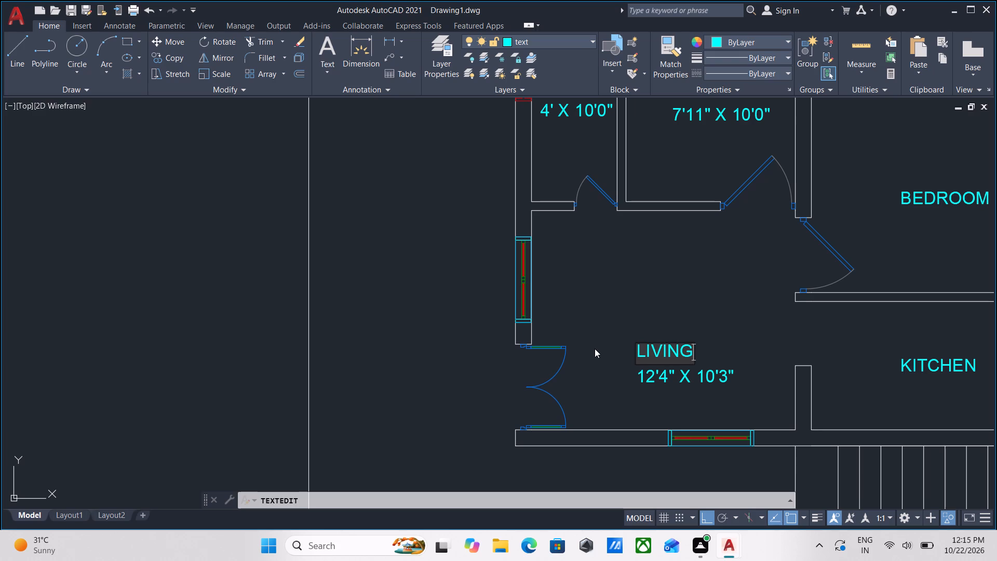
{"action": "key", "text": "space"}
{"action": "type", "text": "HALL"}
{"action": "key", "text": "Return"}
{"action": "key", "text": "Return"}
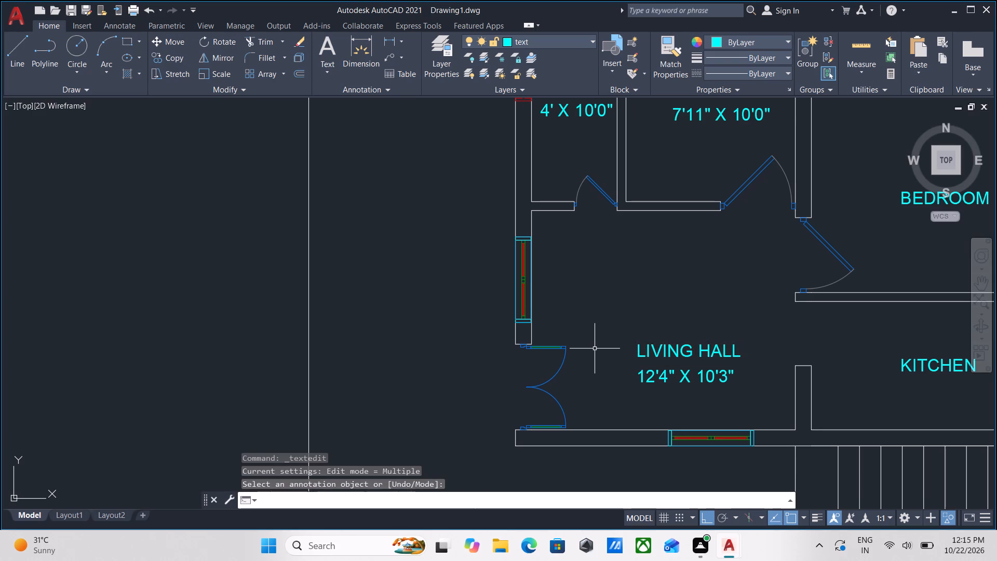
Measure the LIVING HALL's width and length with MEASUREGEOM.
{"action": "scroll", "coordinate": [601, 349], "scroll_direction": "down", "scroll_amount": 2}
{"action": "middle_click_drag", "start_coordinate": [615, 352], "coordinate": [569, 366]}
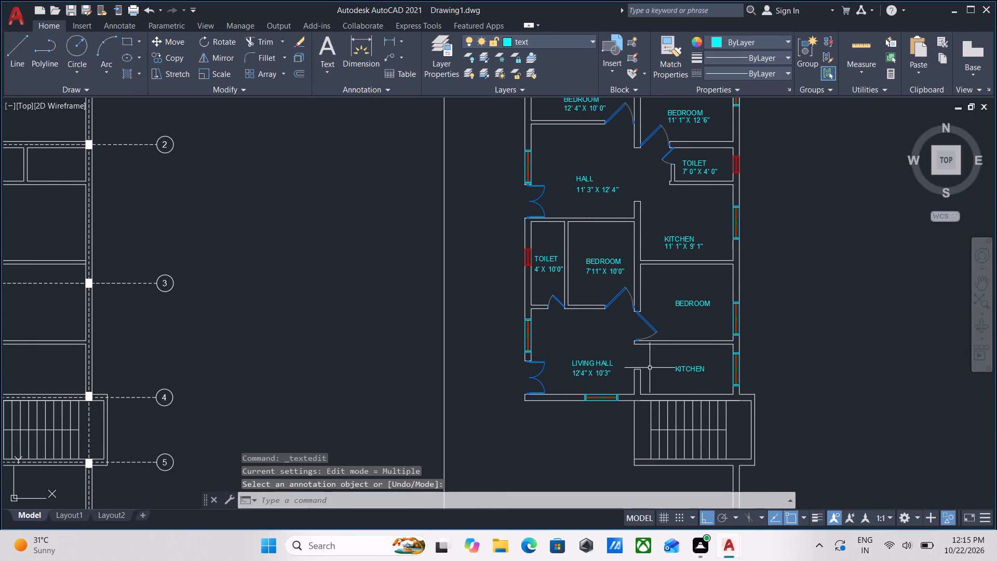
{"action": "middle_click_drag", "start_coordinate": [587, 349], "coordinate": [608, 386]}
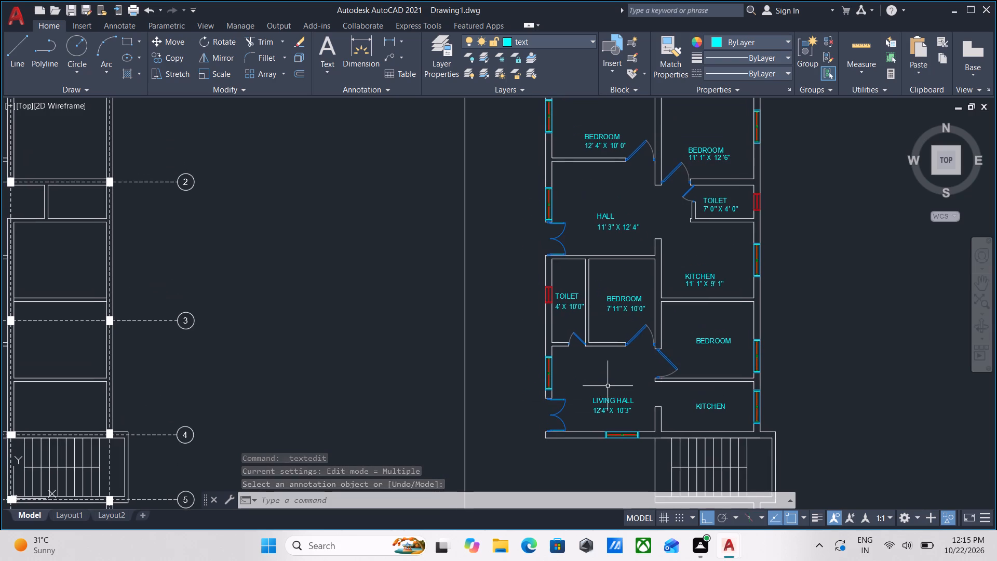
{"action": "middle_click_drag", "start_coordinate": [608, 392], "coordinate": [614, 438]}
{"action": "scroll", "coordinate": [614, 432], "scroll_direction": "up", "scroll_amount": 1}
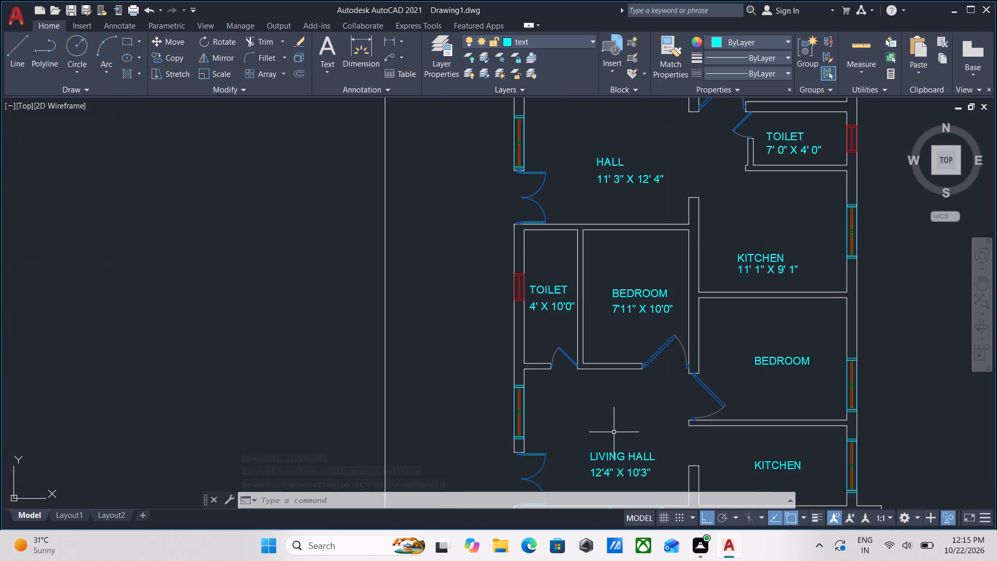
{"action": "middle_click_drag", "start_coordinate": [614, 432], "coordinate": [623, 421]}
{"action": "type", "text": "MEA"}
{"action": "key", "text": "Return"}
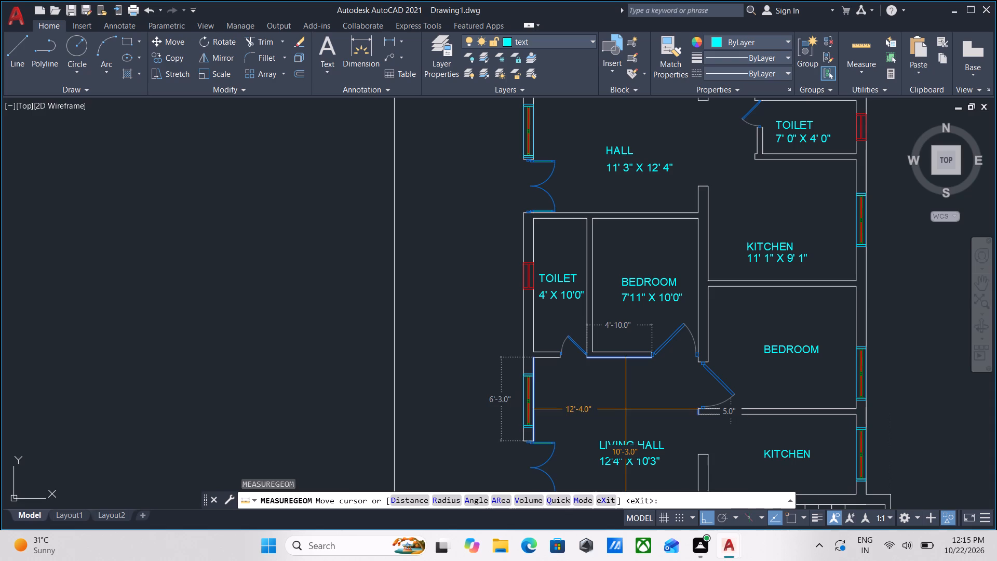
{"action": "middle_click_drag", "start_coordinate": [626, 409], "coordinate": [617, 368]}
{"action": "scroll", "coordinate": [617, 368], "scroll_direction": "down", "scroll_amount": 2}
{"action": "middle_click_drag", "start_coordinate": [617, 368], "coordinate": [610, 381]}
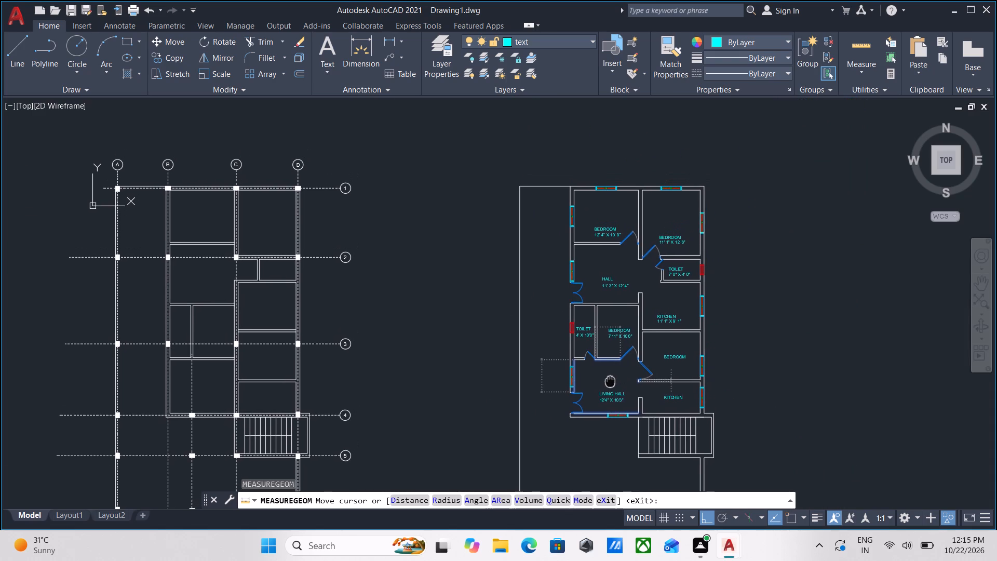
{"action": "middle_click_drag", "start_coordinate": [610, 381], "coordinate": [610, 383]}
{"action": "key", "text": "Escape"}
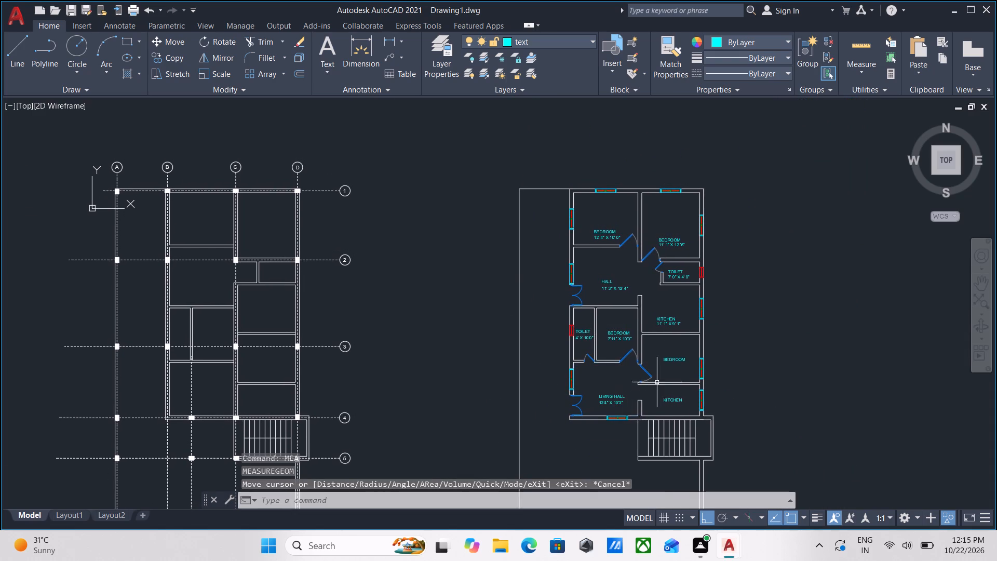
Measure the width and length of the southeast BEDROOM, directly above the lower KITCHEN, with MEASUREGEOM.
{"action": "scroll", "coordinate": [668, 363], "scroll_direction": "up", "scroll_amount": 1}
{"action": "middle_click_drag", "start_coordinate": [677, 358], "coordinate": [688, 397]}
{"action": "type", "text": "MEA"}
{"action": "key", "text": "Return"}
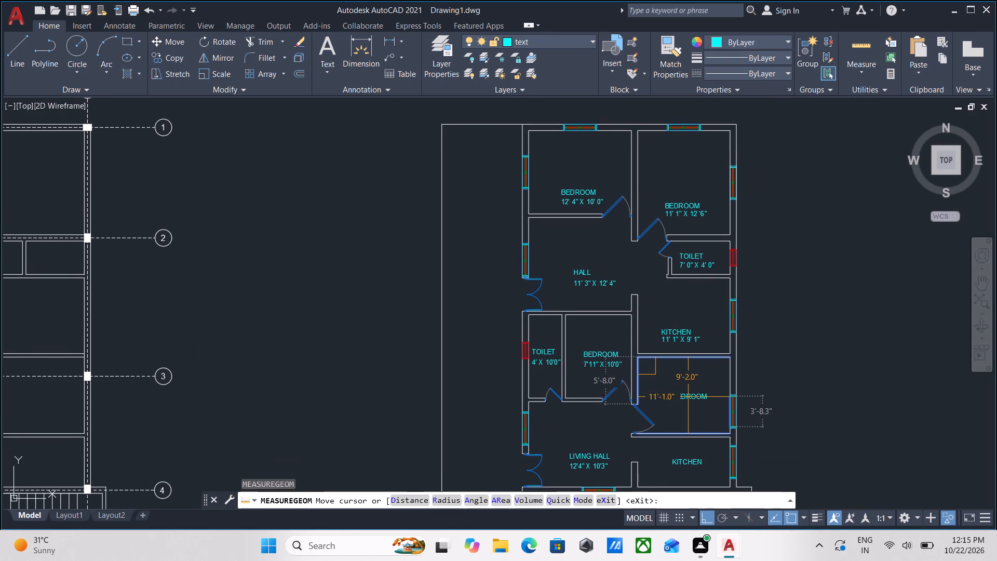
{"action": "scroll", "coordinate": [688, 397], "scroll_direction": "up", "scroll_amount": 2}
{"action": "scroll", "coordinate": [681, 345], "scroll_direction": "down", "scroll_amount": 1}
{"action": "middle_click_drag", "start_coordinate": [681, 345], "coordinate": [679, 332]}
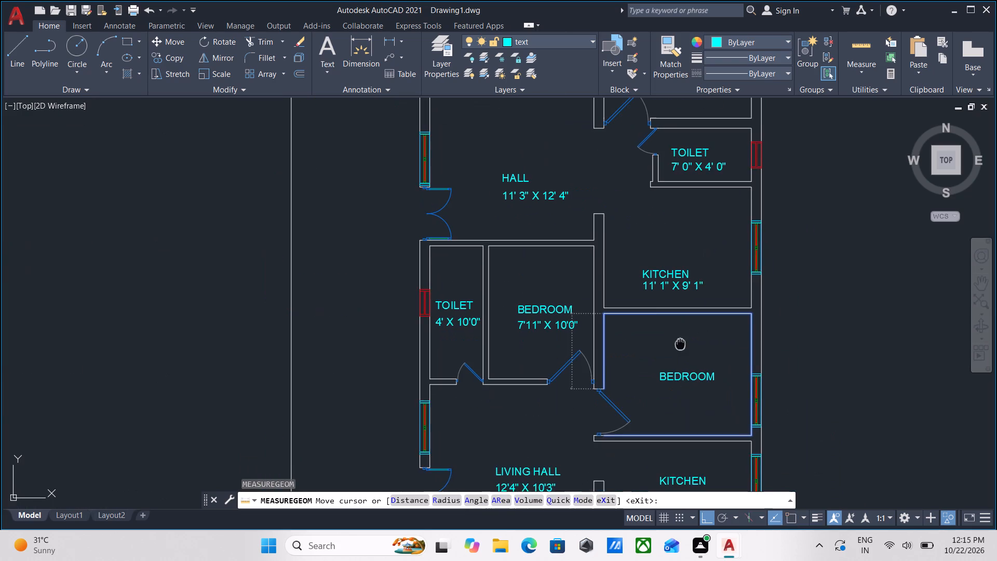
{"action": "middle_click_drag", "start_coordinate": [679, 332], "coordinate": [680, 321]}
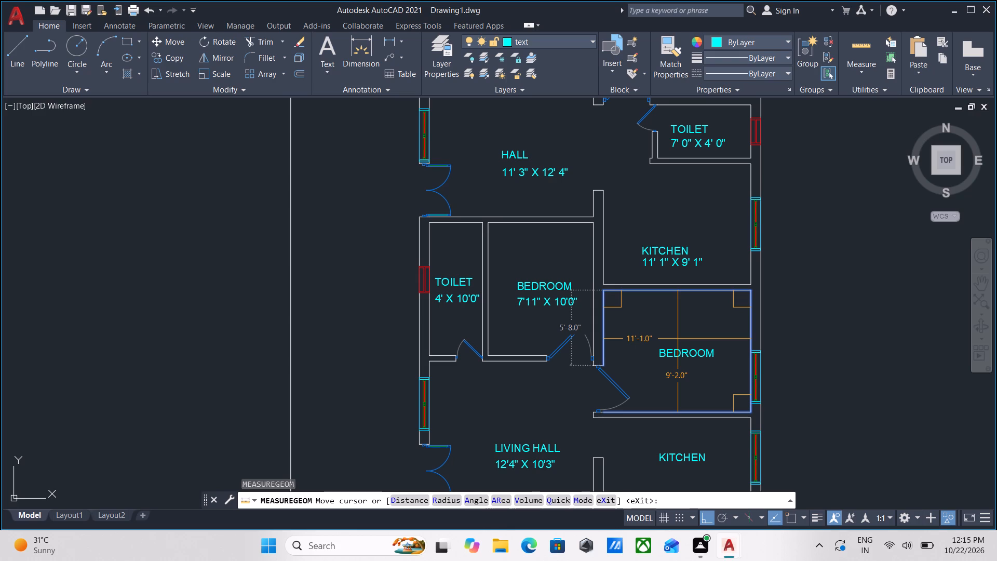
{"action": "key", "text": "Escape"}
Copy the southeast room's BEDROOM label straight down, directly beneath the original.
{"action": "scroll", "coordinate": [683, 356], "scroll_direction": "up", "scroll_amount": 2}
{"action": "left_click", "coordinate": [694, 383]}
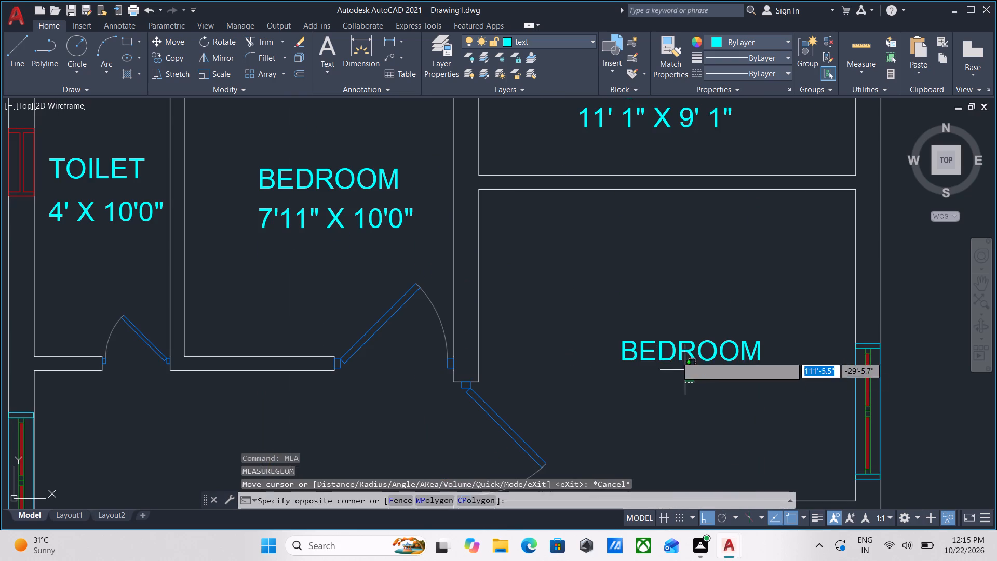
{"action": "left_click", "coordinate": [651, 333]}
{"action": "type", "text": "CO"}
{"action": "key", "text": "Return"}
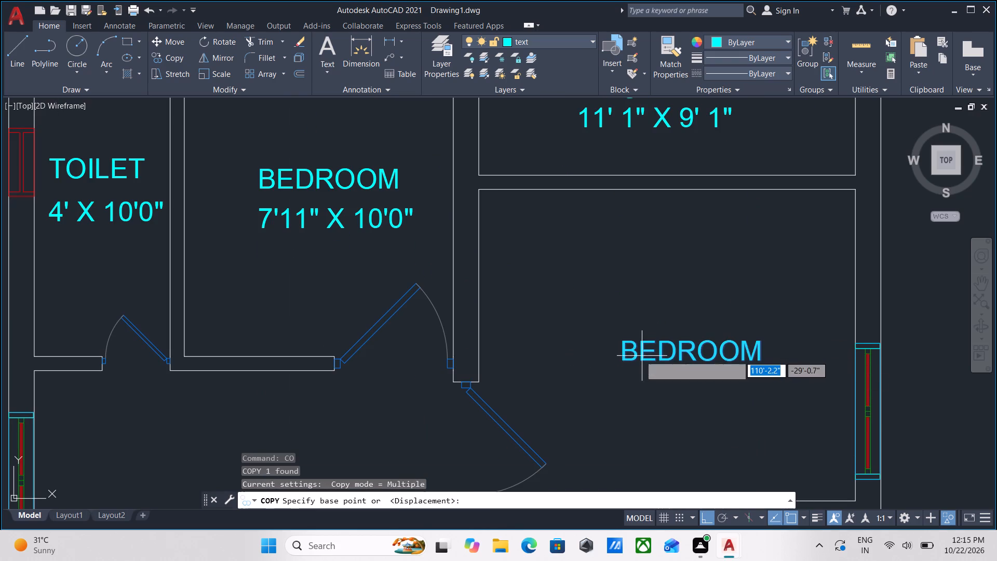
{"action": "left_click", "coordinate": [615, 359]}
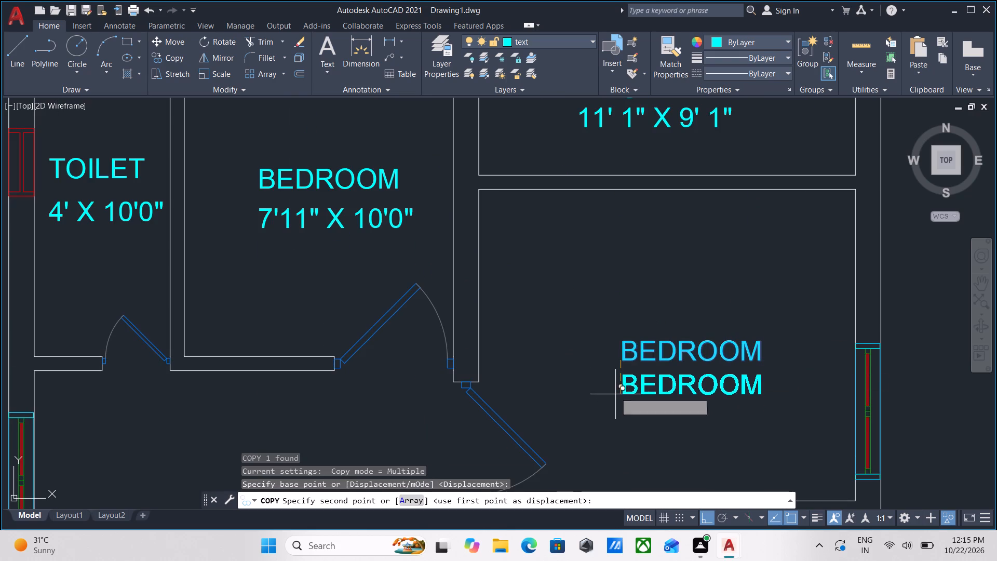
{"action": "left_click", "coordinate": [615, 391]}
{"action": "key", "text": "Escape"}
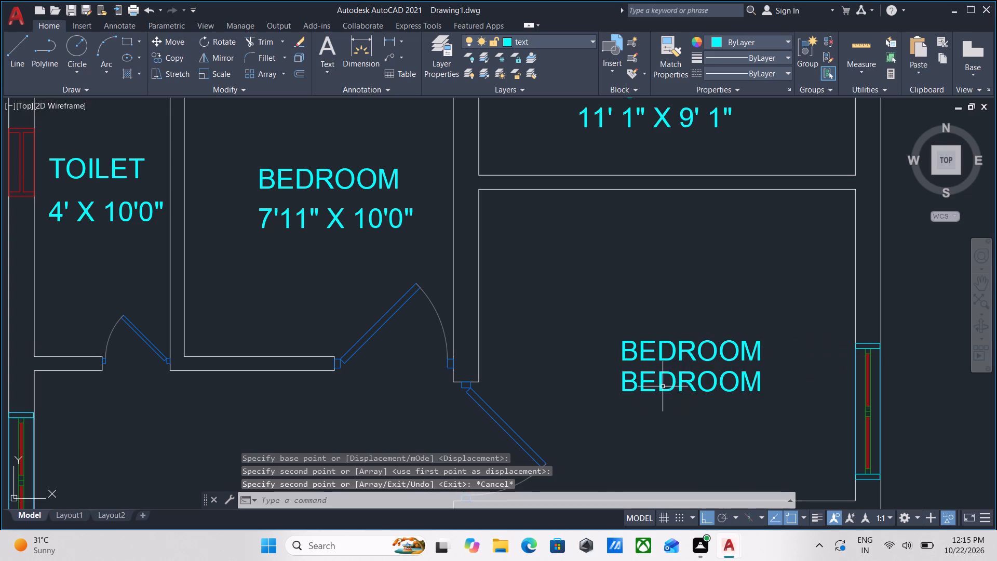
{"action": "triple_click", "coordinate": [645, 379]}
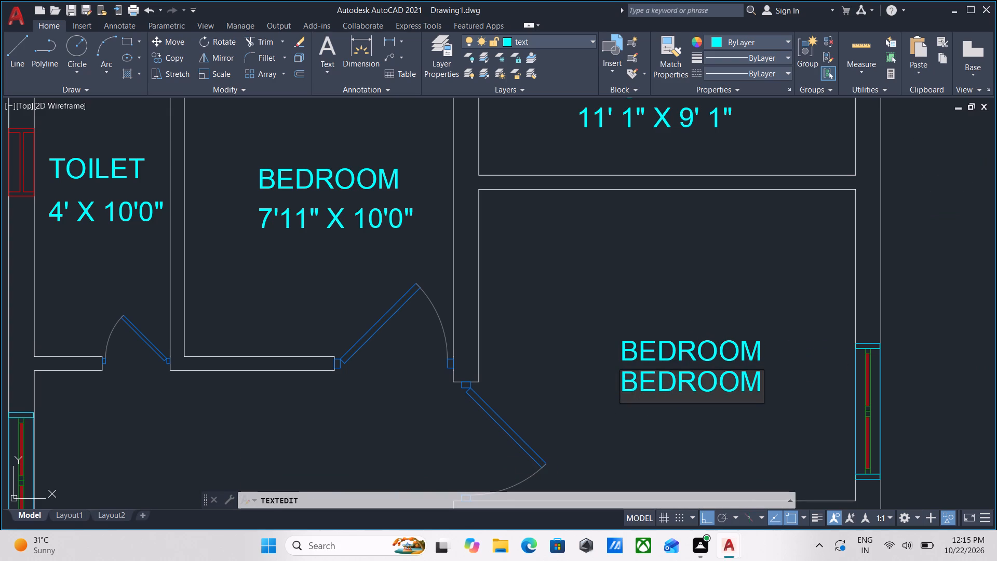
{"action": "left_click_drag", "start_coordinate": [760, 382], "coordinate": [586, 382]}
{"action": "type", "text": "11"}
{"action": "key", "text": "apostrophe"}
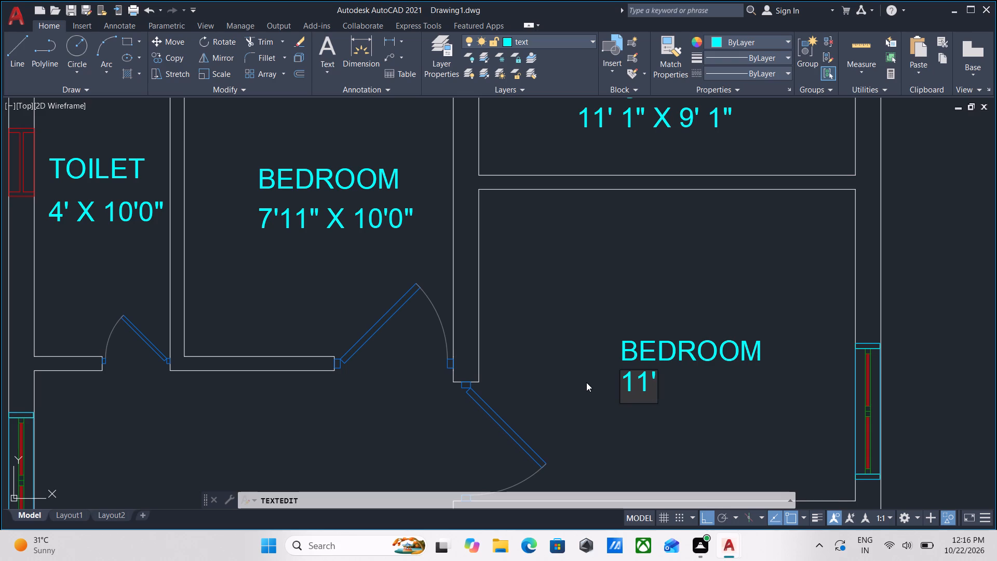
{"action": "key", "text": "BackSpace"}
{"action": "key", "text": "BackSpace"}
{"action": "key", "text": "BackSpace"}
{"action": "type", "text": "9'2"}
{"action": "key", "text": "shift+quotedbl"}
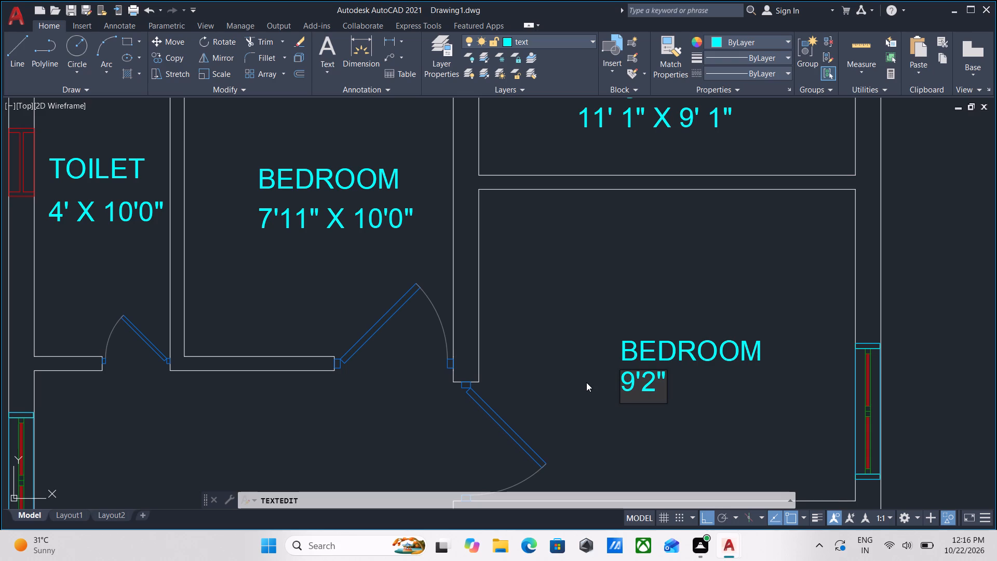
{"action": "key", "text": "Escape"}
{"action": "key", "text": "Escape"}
Recheck the southeast bedroom's width and length with MEASUREGEOM.
{"action": "type", "text": "MEA"}
{"action": "key", "text": "Return"}
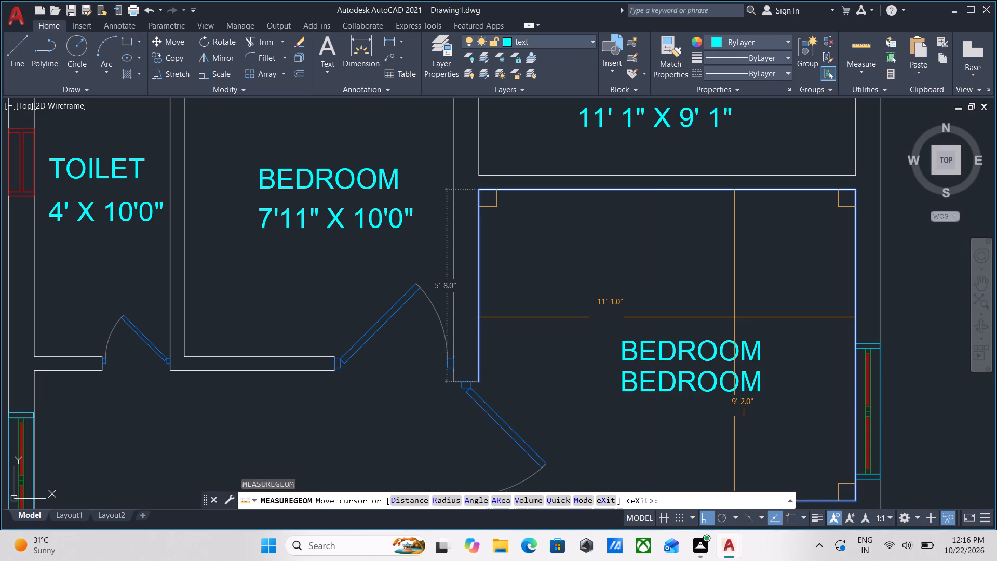
{"action": "key", "text": "Escape"}
Replace the copied BEDROOM text in the southeast bedroom with the dimension line 11'1" X 9' 2".
{"action": "triple_click", "coordinate": [717, 380]}
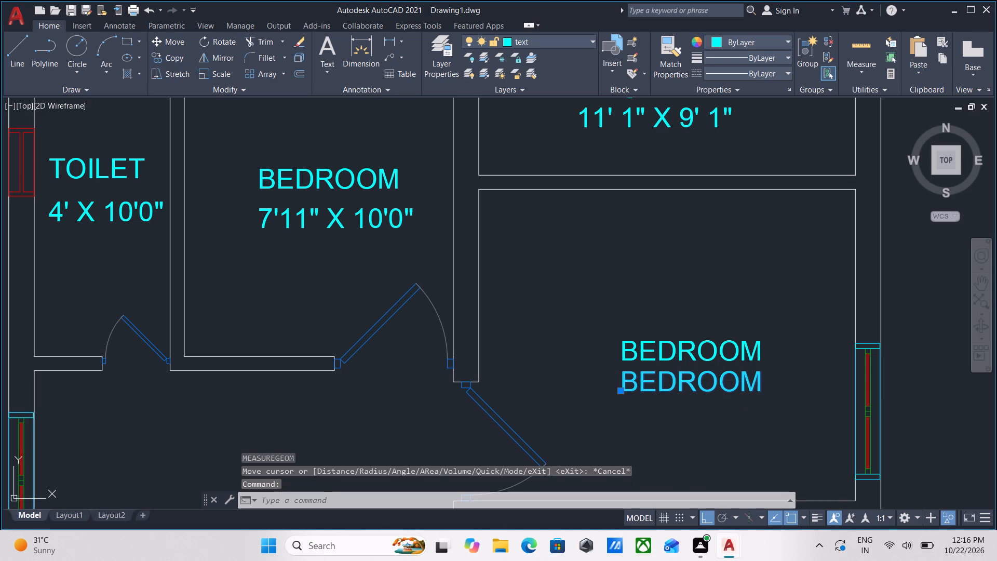
{"action": "left_click_drag", "start_coordinate": [761, 381], "coordinate": [739, 381]}
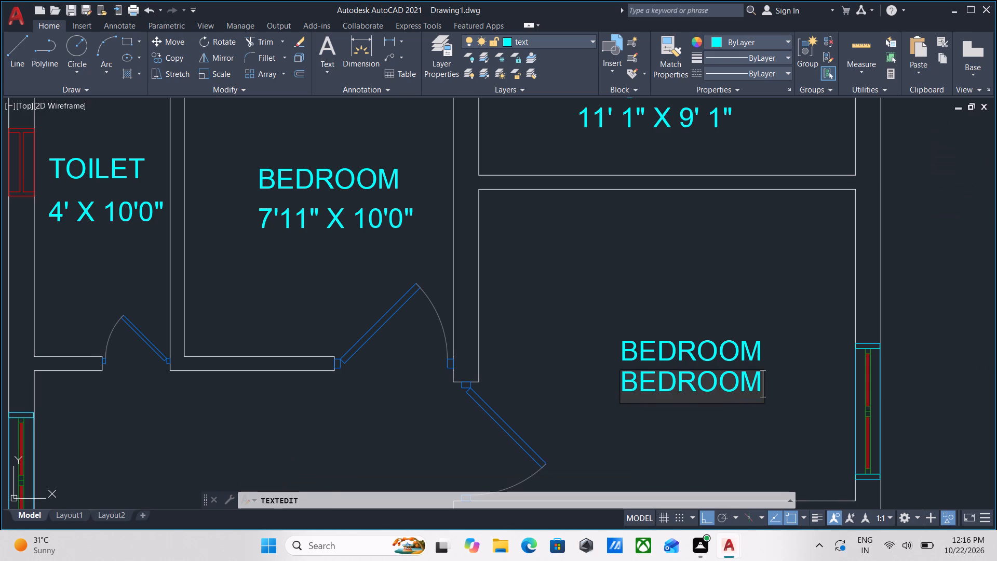
{"action": "left_click_drag", "start_coordinate": [739, 381], "coordinate": [606, 383]}
{"action": "type", "text": "11'1"}
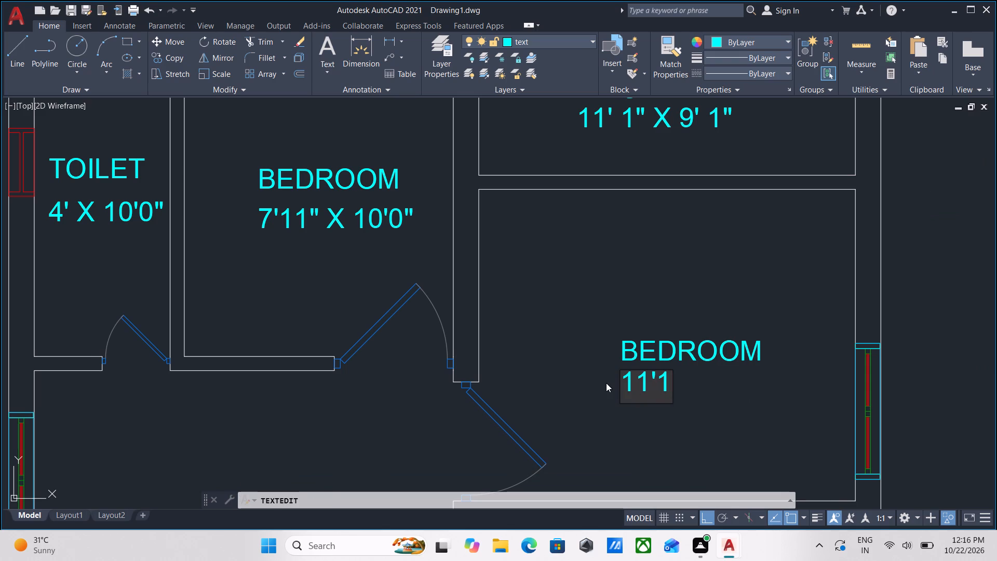
{"action": "key", "text": "shift+quotedbl"}
{"action": "key", "text": "space"}
{"action": "type", "text": "X"}
{"action": "key", "text": "space"}
{"action": "type", "text": "9' 2"}
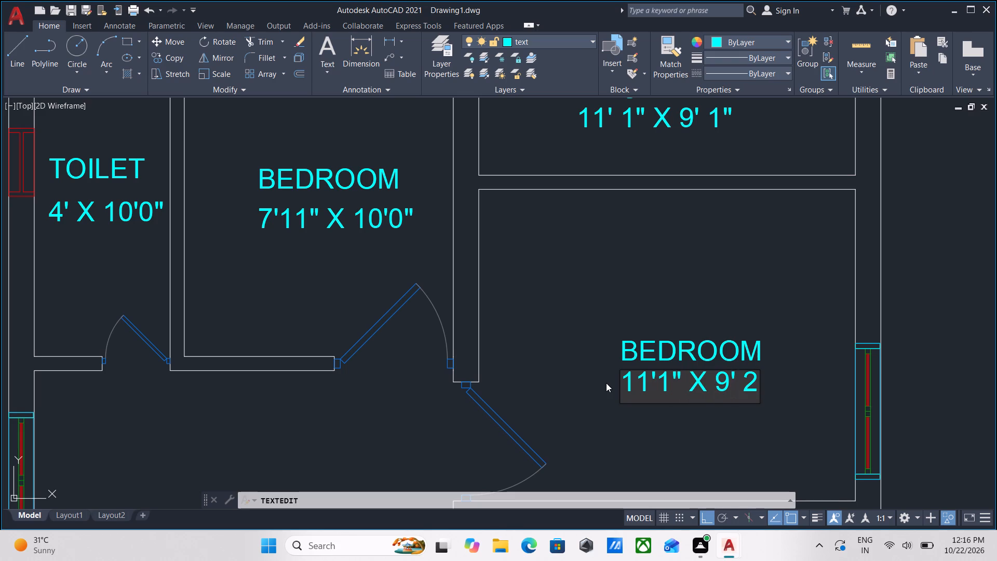
{"action": "key", "text": "shift+quotedbl"}
{"action": "key", "text": "Return"}
{"action": "key", "text": "Return"}
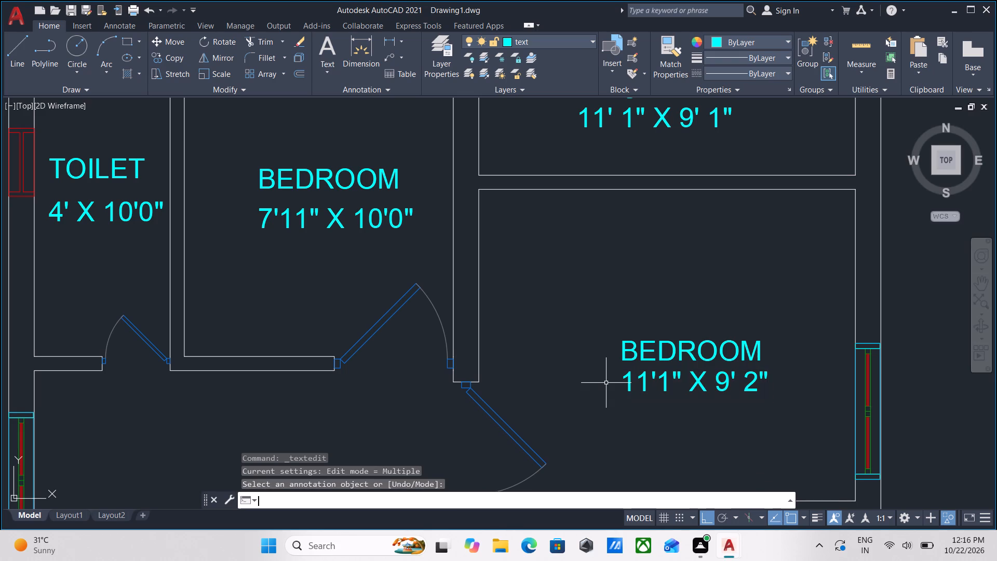
Measure the southeast bedroom once more with MEASUREGEOM to check its new dimension line.
{"action": "key", "text": "m"}
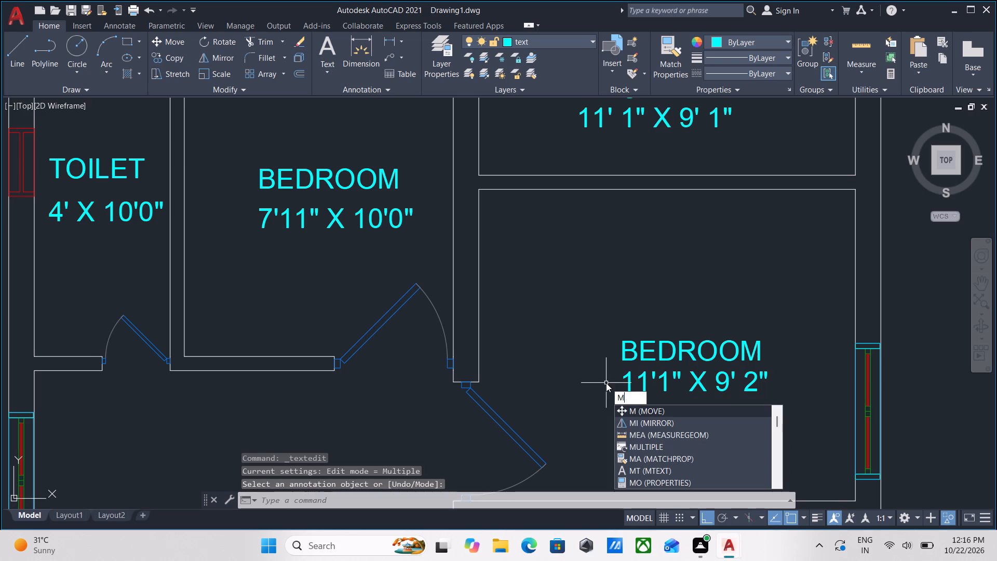
{"action": "type", "text": "EA"}
{"action": "key", "text": "Return"}
{"action": "scroll", "coordinate": [711, 366], "scroll_direction": "down", "scroll_amount": 2}
{"action": "middle_click_drag", "start_coordinate": [712, 365], "coordinate": [721, 351]}
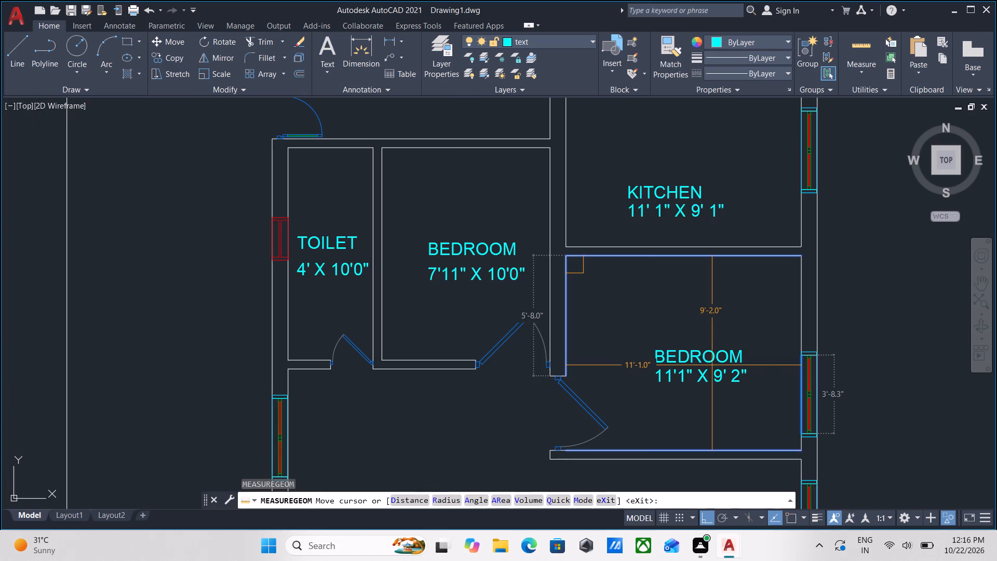
{"action": "middle_click_drag", "start_coordinate": [721, 351], "coordinate": [721, 345]}
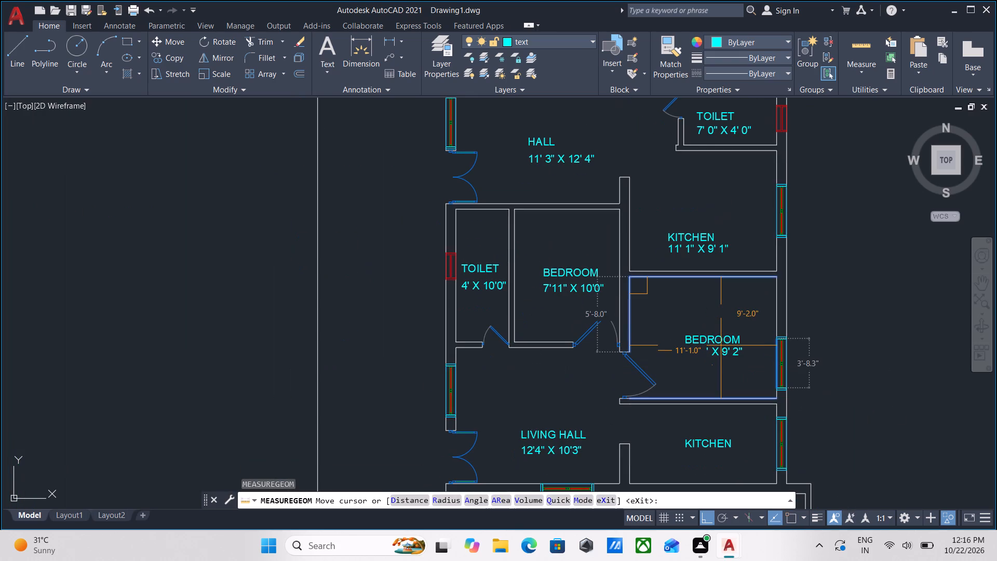
{"action": "scroll", "coordinate": [749, 353], "scroll_direction": "up", "scroll_amount": 2}
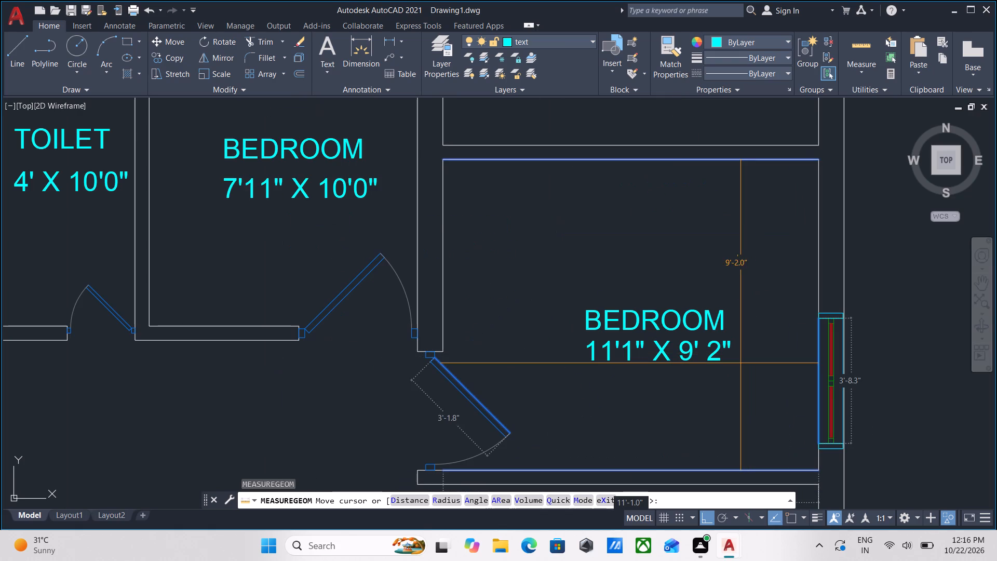
{"action": "key", "text": "Escape"}
Measure the width and length of the lower KITCHEN, below the southeast bedroom, with MEASUREGEOM.
{"action": "scroll", "coordinate": [736, 368], "scroll_direction": "down", "scroll_amount": 1}
{"action": "middle_click_drag", "start_coordinate": [736, 368], "coordinate": [736, 314]}
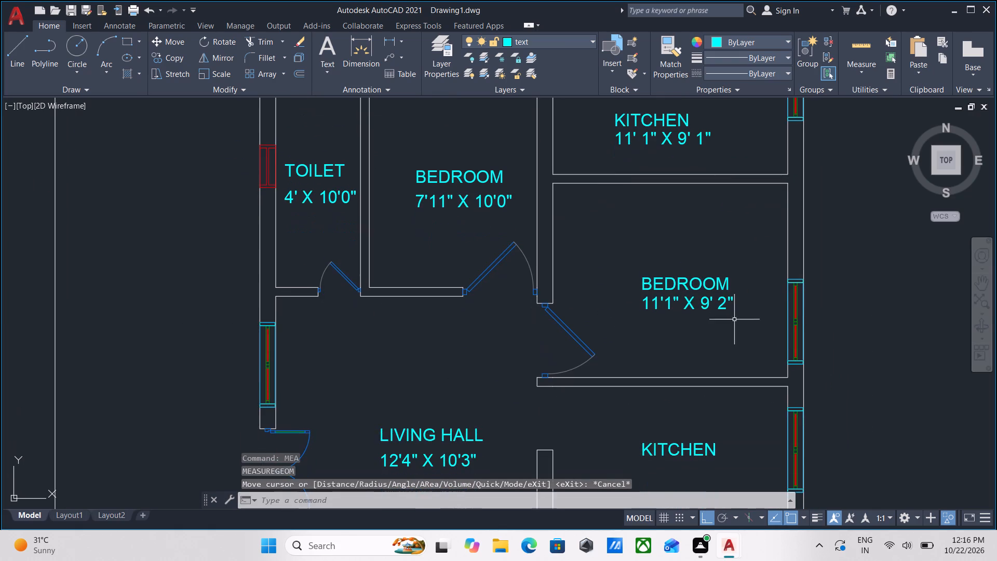
{"action": "scroll", "coordinate": [690, 359], "scroll_direction": "down", "scroll_amount": 1}
{"action": "middle_click_drag", "start_coordinate": [675, 367], "coordinate": [684, 358]}
{"action": "scroll", "coordinate": [689, 412], "scroll_direction": "up", "scroll_amount": 1}
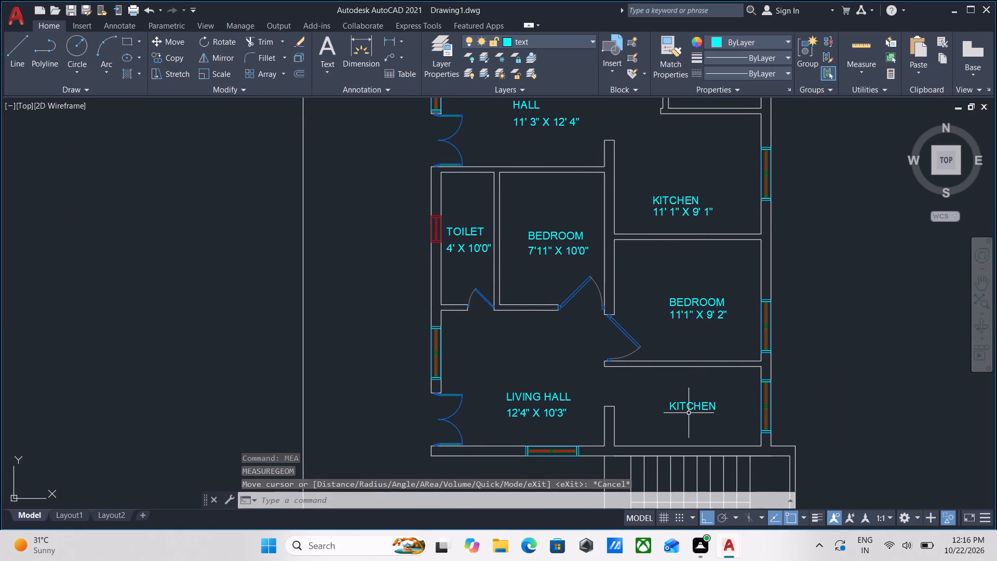
{"action": "type", "text": "MEA"}
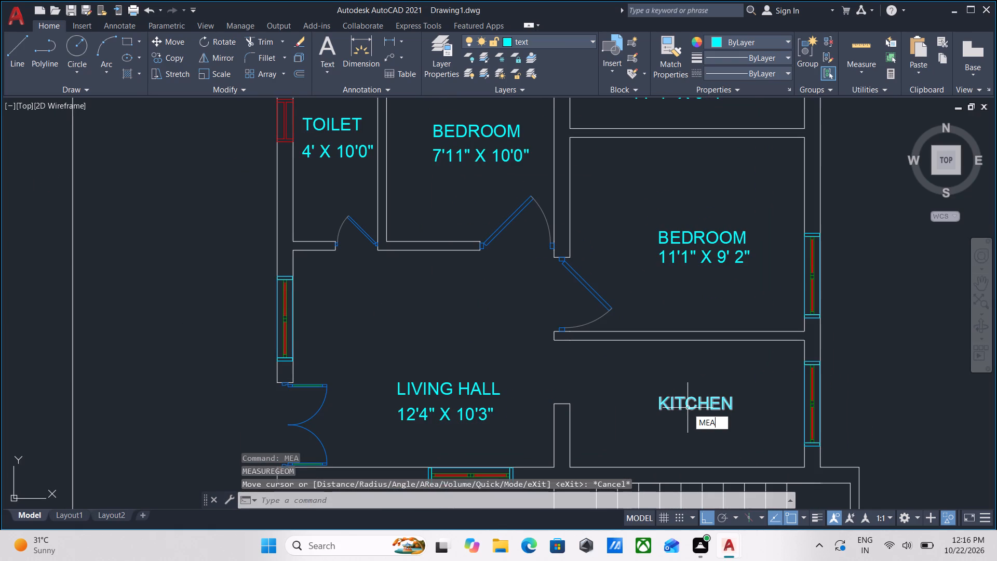
{"action": "key", "text": "Return"}
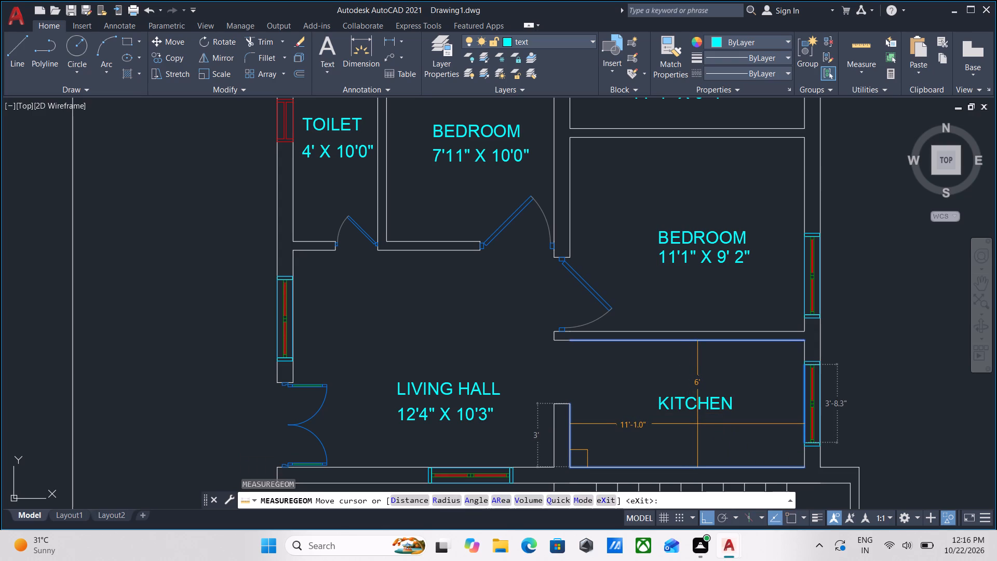
{"action": "scroll", "coordinate": [698, 425], "scroll_direction": "up", "scroll_amount": 1}
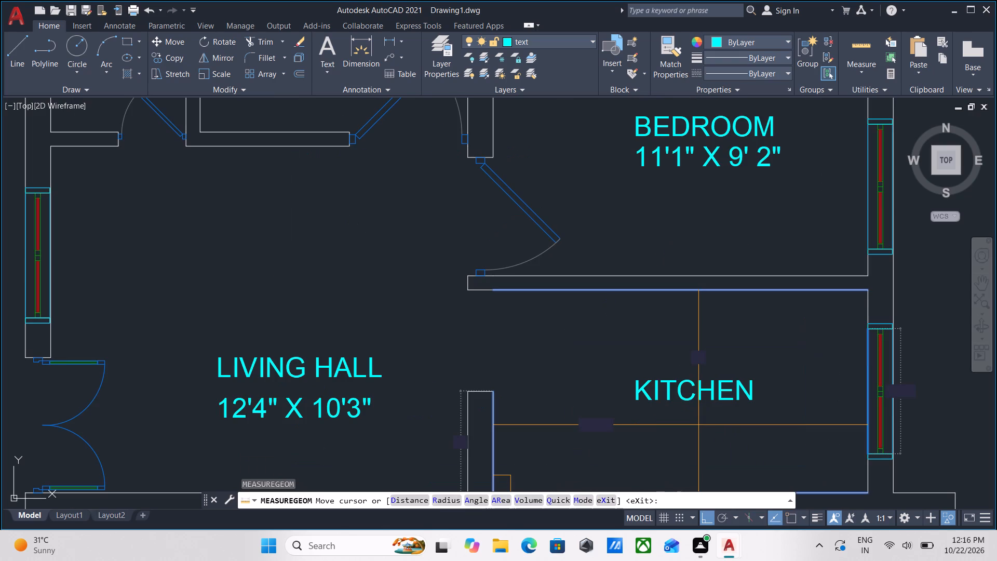
{"action": "key", "text": "Escape"}
Copy the lower KITCHEN label straight down to just beneath itself, about 1'-2" below the original.
{"action": "left_click", "coordinate": [721, 429]}
{"action": "left_click", "coordinate": [646, 354]}
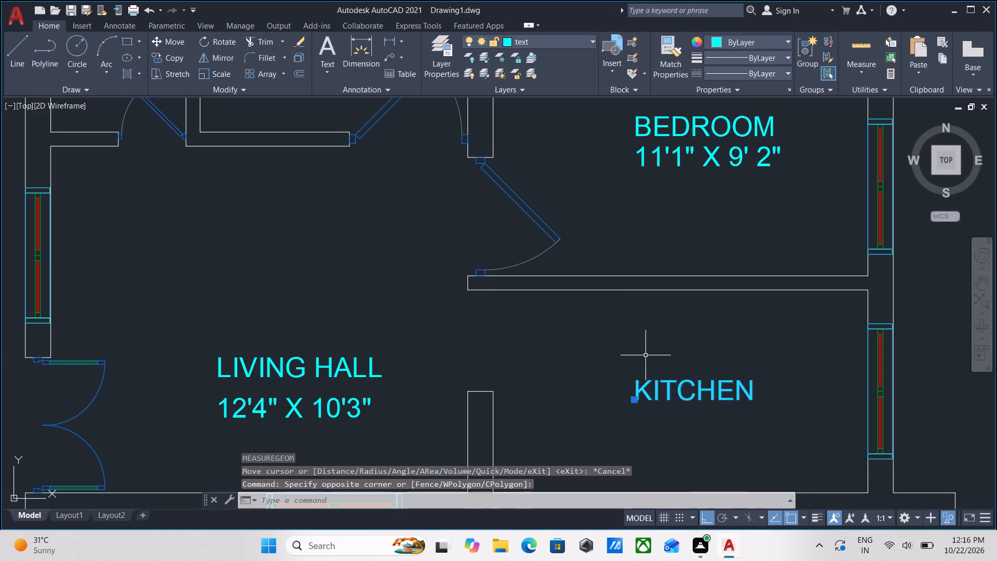
{"action": "type", "text": "CO"}
{"action": "key", "text": "Return"}
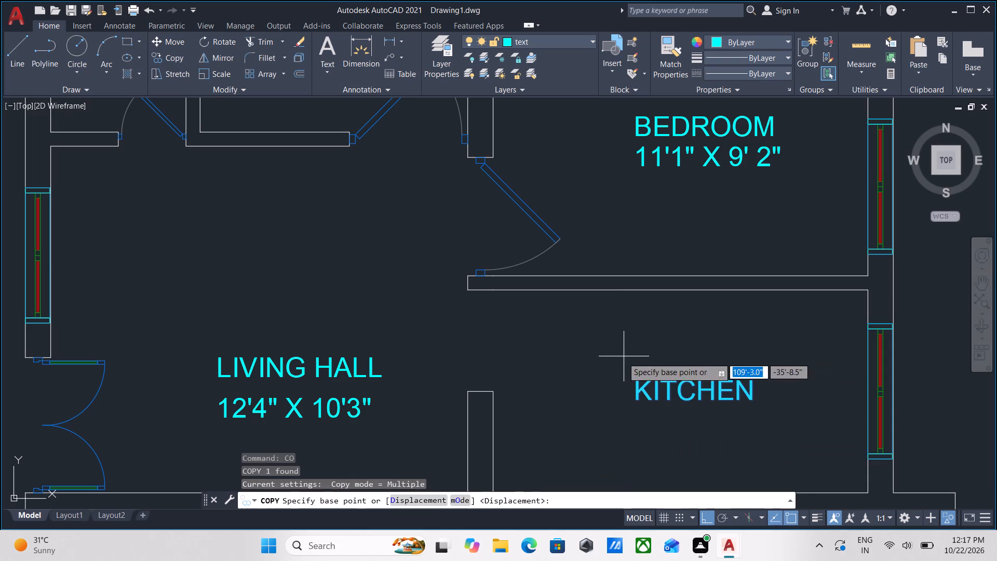
{"action": "left_click", "coordinate": [638, 388]}
{"action": "middle_click_drag", "start_coordinate": [638, 388], "coordinate": [665, 275]}
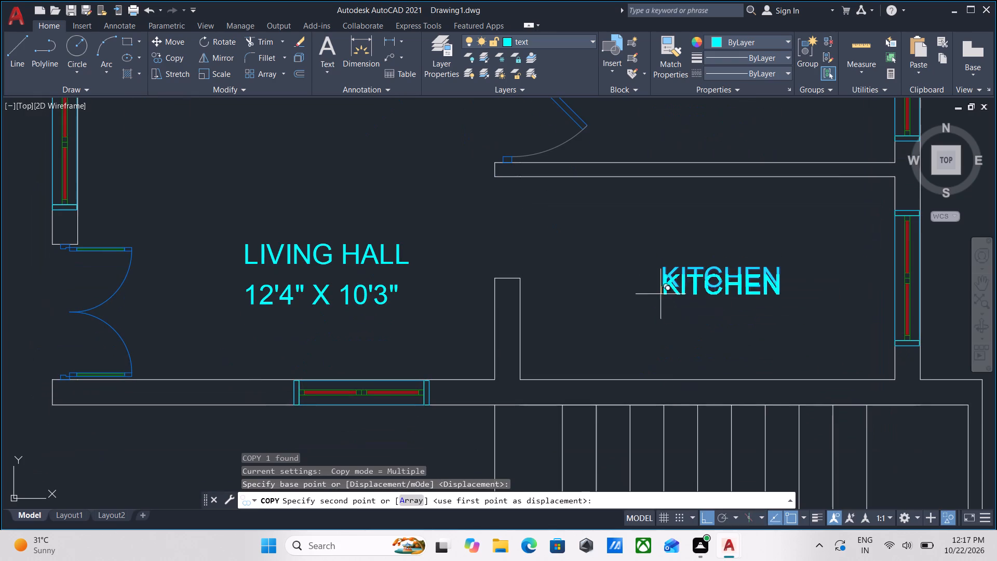
{"action": "left_click", "coordinate": [652, 326]}
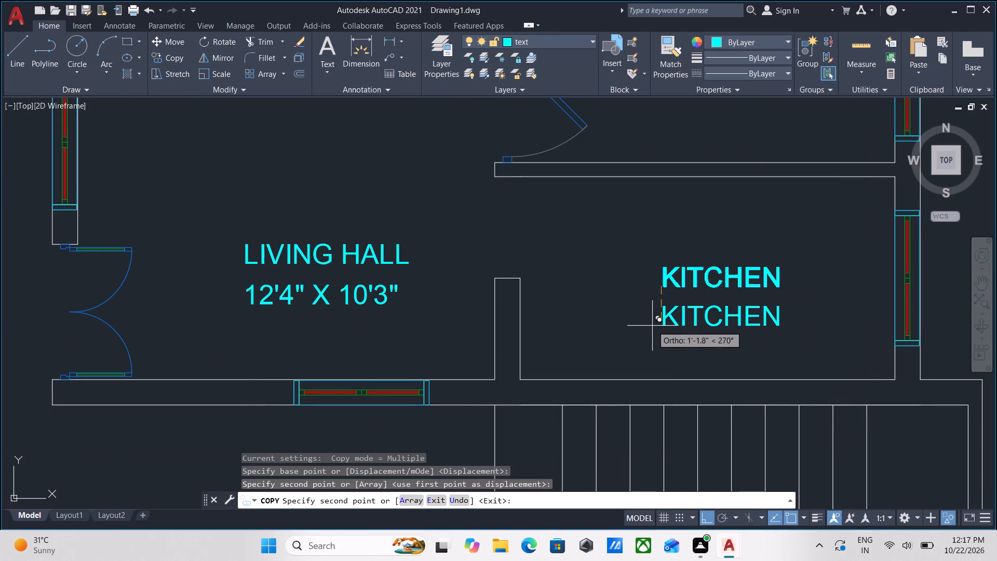
{"action": "key", "text": "Escape"}
Replace the copied KITCHEN text in the lower kitchen with the dimension line 11'1" X 6'0".
{"action": "triple_click", "coordinate": [668, 313]}
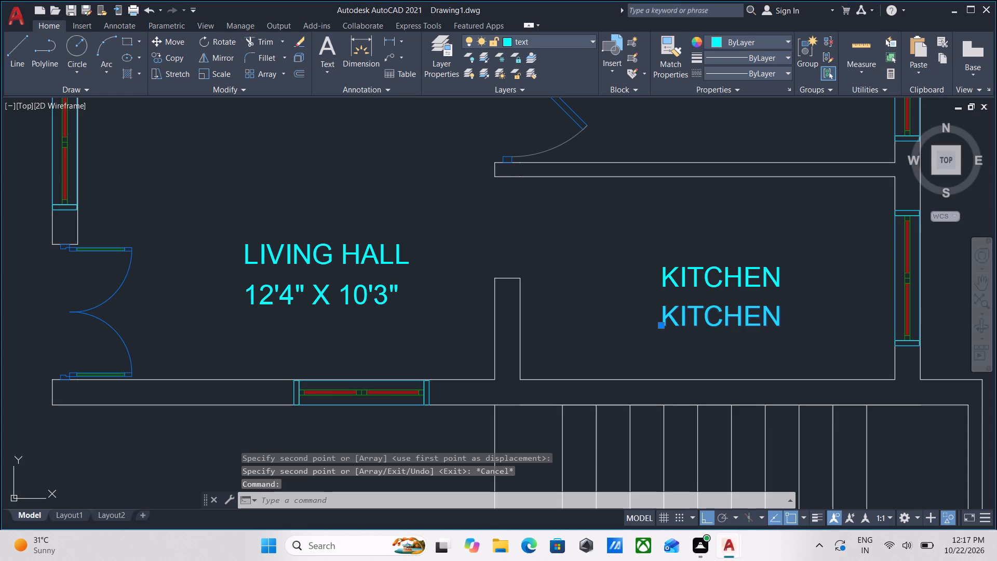
{"action": "scroll", "coordinate": [668, 313], "scroll_direction": "down", "scroll_amount": 2}
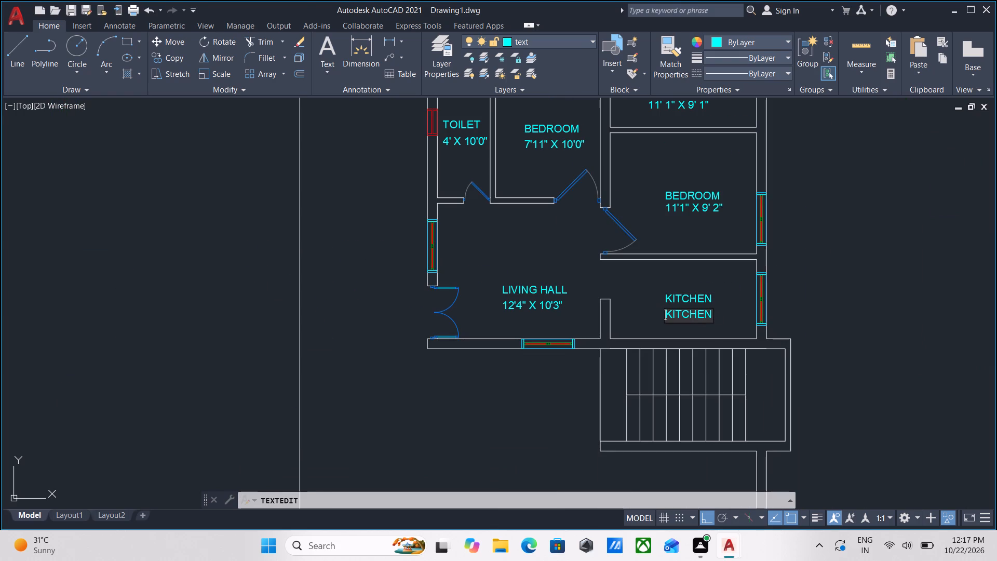
{"action": "left_click_drag", "start_coordinate": [713, 312], "coordinate": [643, 312]}
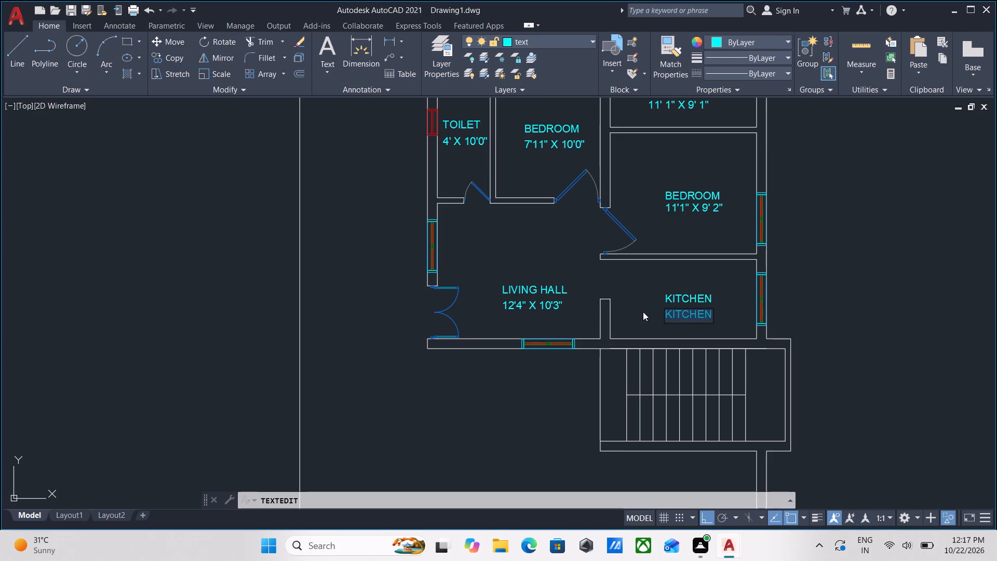
{"action": "type", "text": "11'"}
{"action": "key", "text": "1"}
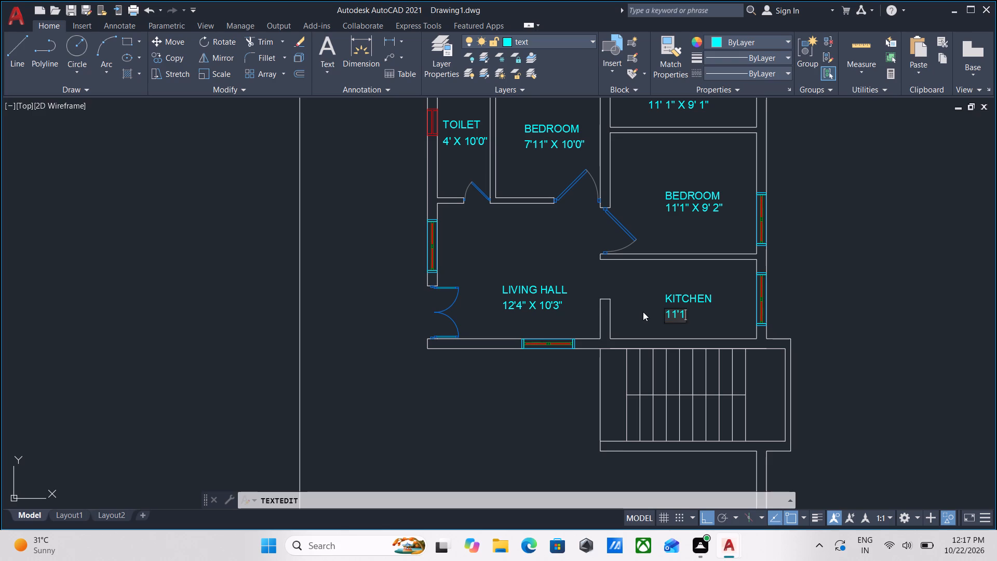
{"action": "key", "text": "shift+quotedbl"}
{"action": "key", "text": "x"}
{"action": "key", "text": "BackSpace"}
{"action": "key", "text": "space"}
{"action": "type", "text": "X"}
{"action": "key", "text": "space"}
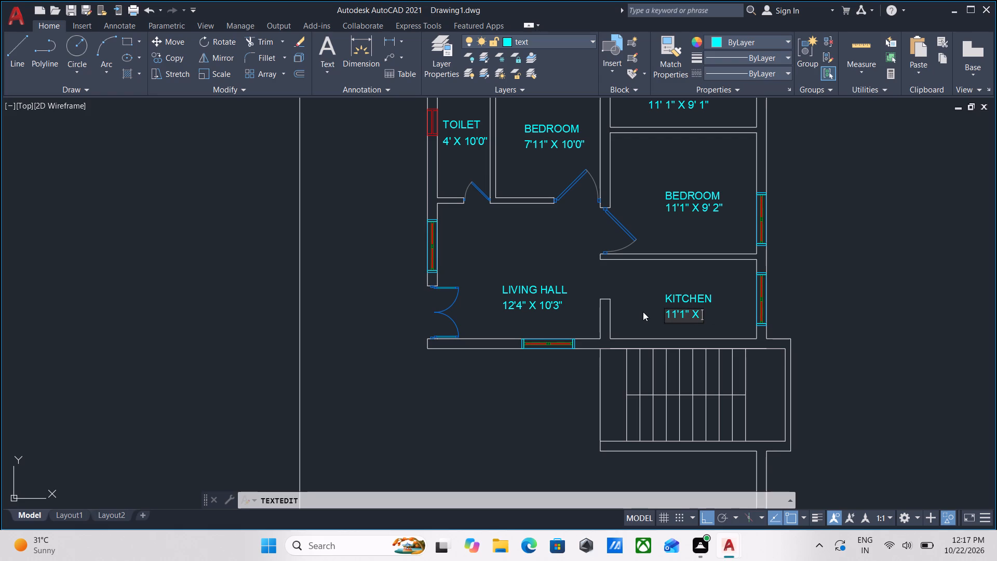
{"action": "type", "text": "6'"}
{"action": "type", "text": "0\""}
{"action": "key", "text": "Return"}
{"action": "key", "text": "Return"}
Look over the room labels and dimension lines across the whole second floor plan.
{"action": "scroll", "coordinate": [643, 312], "scroll_direction": "down", "scroll_amount": 2}
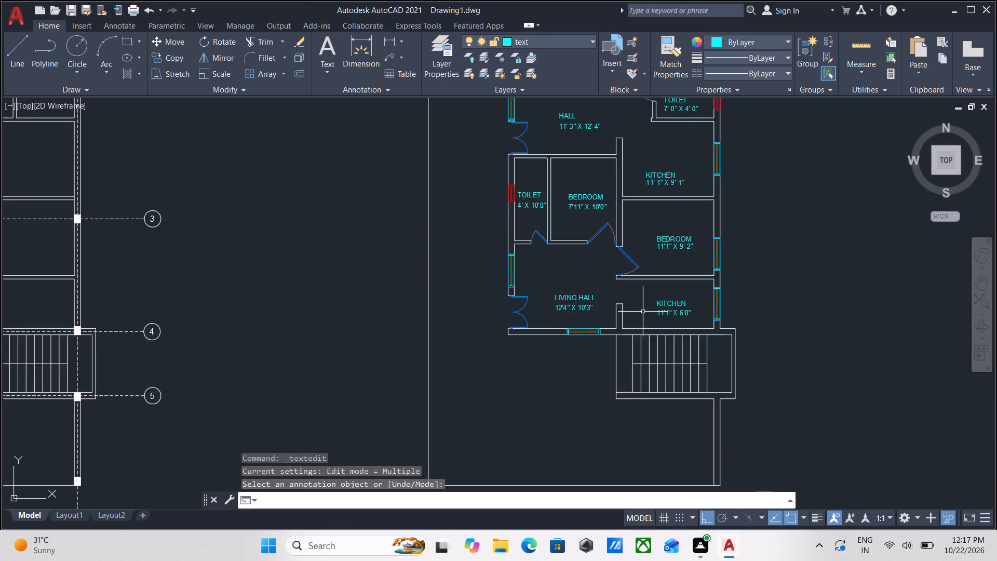
{"action": "scroll", "coordinate": [622, 313], "scroll_direction": "up", "scroll_amount": 2}
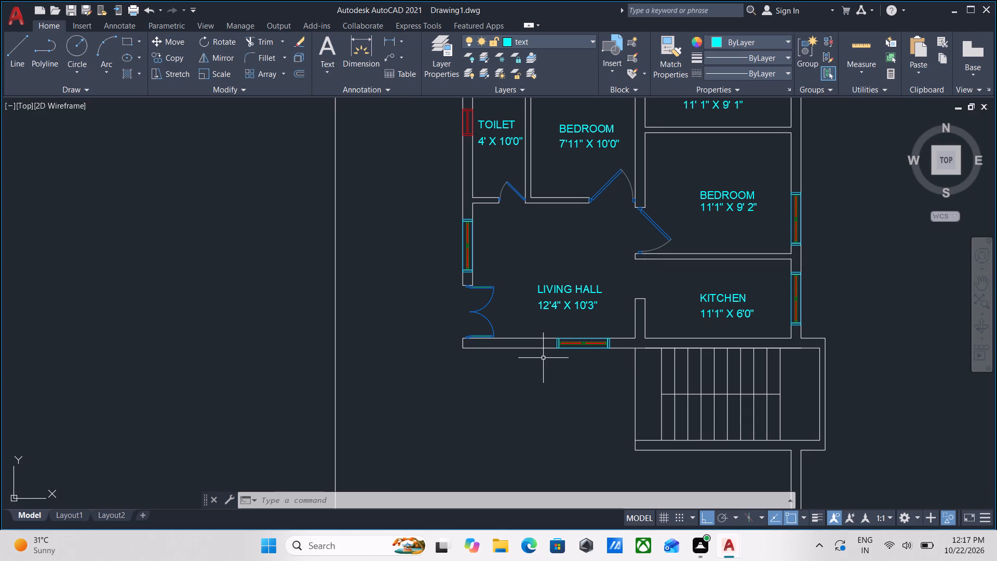
{"action": "scroll", "coordinate": [604, 273], "scroll_direction": "down", "scroll_amount": 2}
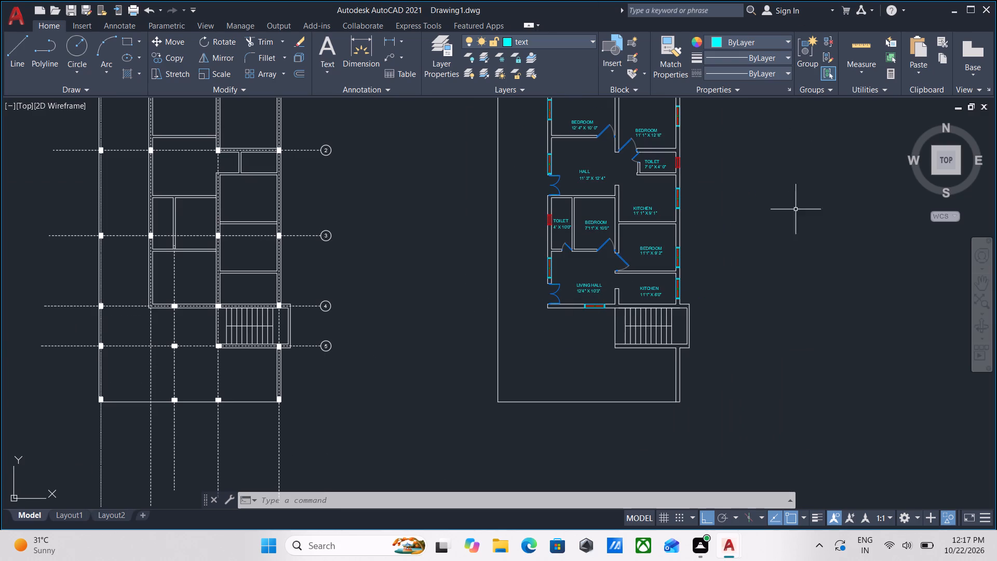
{"action": "scroll", "coordinate": [537, 346], "scroll_direction": "up", "scroll_amount": 2}
{"action": "scroll", "coordinate": [528, 345], "scroll_direction": "down", "scroll_amount": 2}
{"action": "middle_click_drag", "start_coordinate": [528, 345], "coordinate": [508, 391]}
{"action": "scroll", "coordinate": [520, 386], "scroll_direction": "down", "scroll_amount": 2}
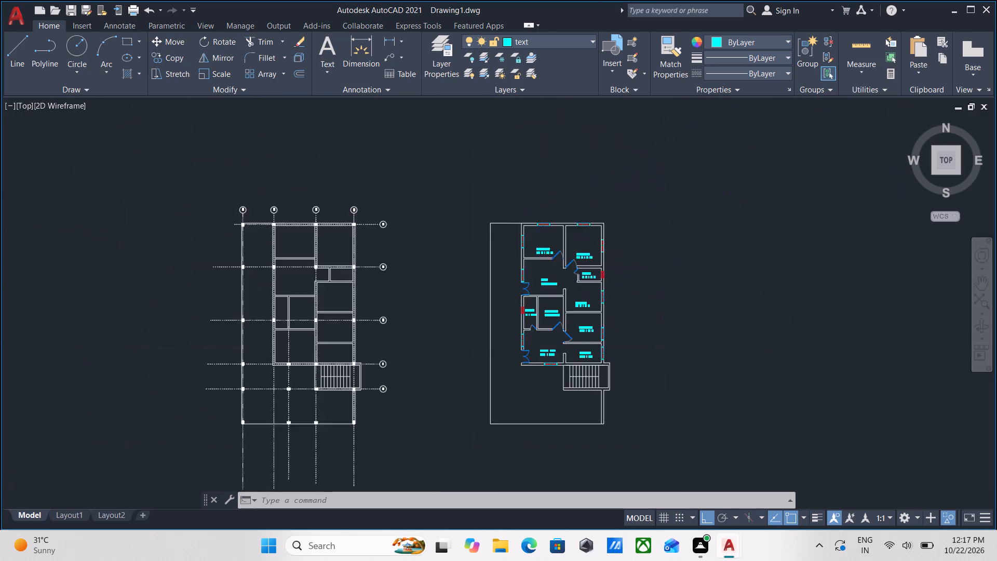
{"action": "scroll", "coordinate": [540, 394], "scroll_direction": "up", "scroll_amount": 2}
{"action": "left_click", "coordinate": [671, 448]}
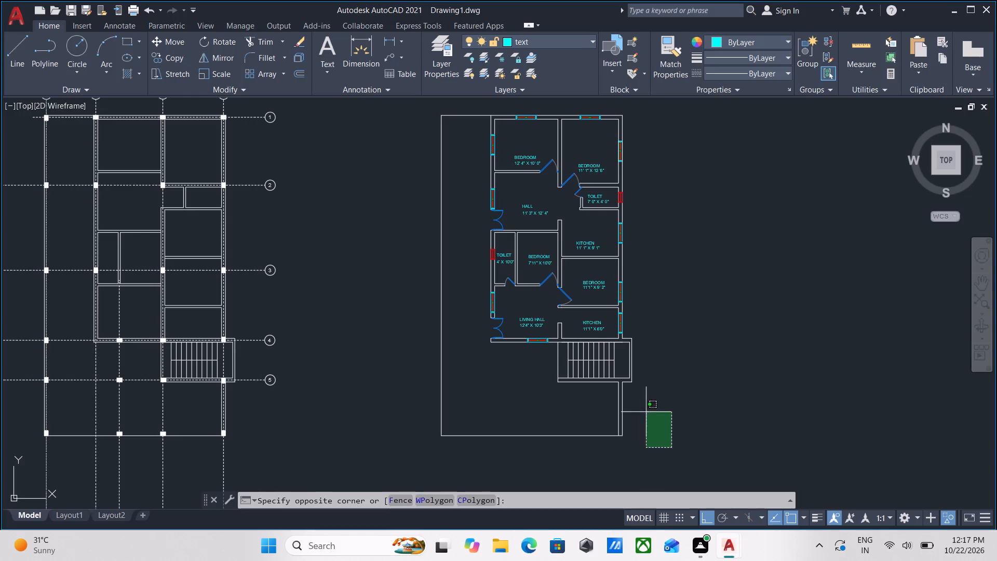
{"action": "left_click", "coordinate": [661, 402]}
End the object isolation to bring back the hidden objects of the drawing.
{"action": "scroll", "coordinate": [678, 396], "scroll_direction": "down", "scroll_amount": 2}
{"action": "middle_click_drag", "start_coordinate": [678, 396], "coordinate": [672, 413]}
{"action": "scroll", "coordinate": [635, 319], "scroll_direction": "up", "scroll_amount": 2}
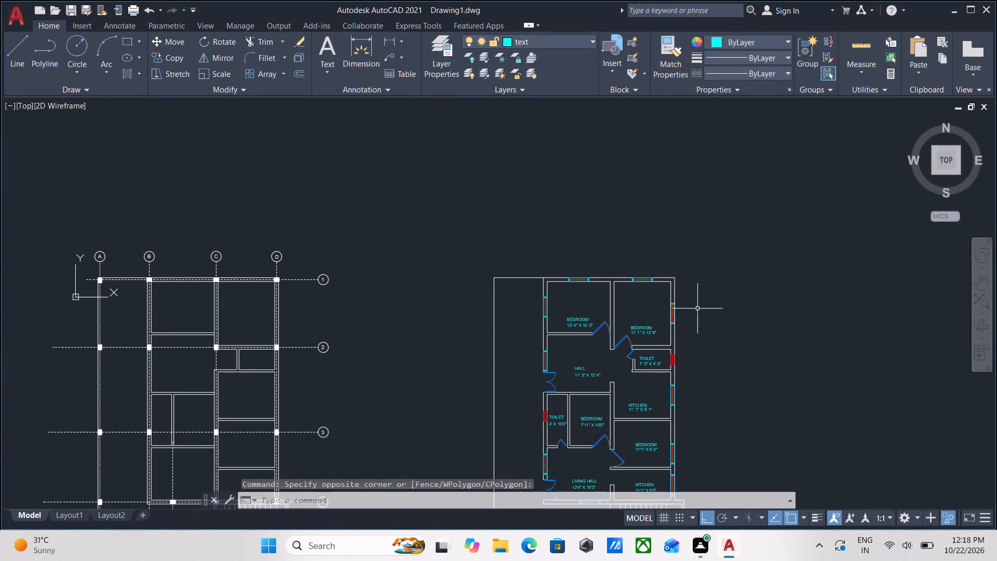
{"action": "right_click", "coordinate": [708, 306]}
{"action": "left_click", "coordinate": [794, 122]}
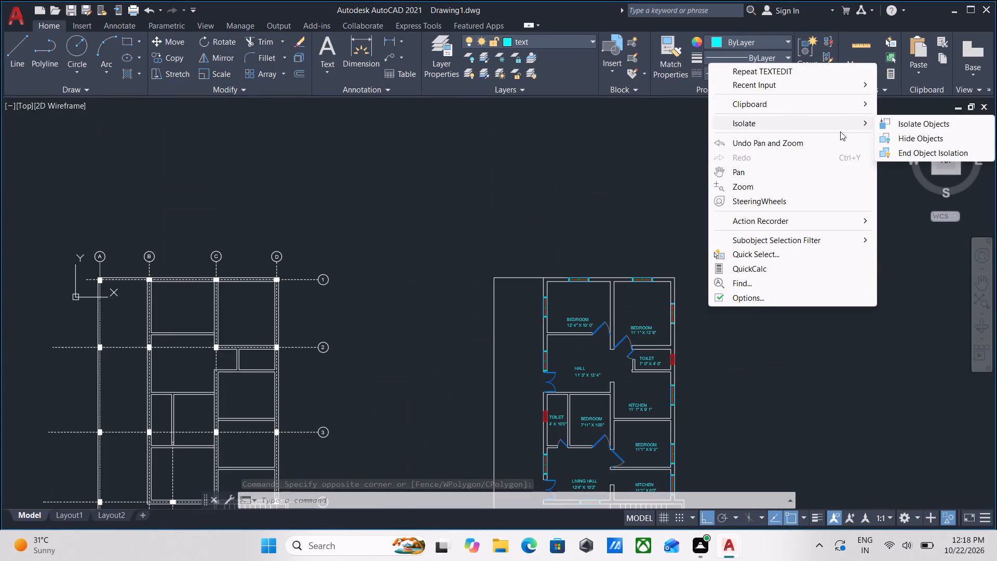
{"action": "left_click", "coordinate": [893, 153]}
Examine the labelled floor plan together with its grid lines, grid bubbles and columns, and compare it with the neighbouring plan.
{"action": "scroll", "coordinate": [721, 283], "scroll_direction": "down", "scroll_amount": 3}
{"action": "middle_click_drag", "start_coordinate": [719, 281], "coordinate": [628, 219]}
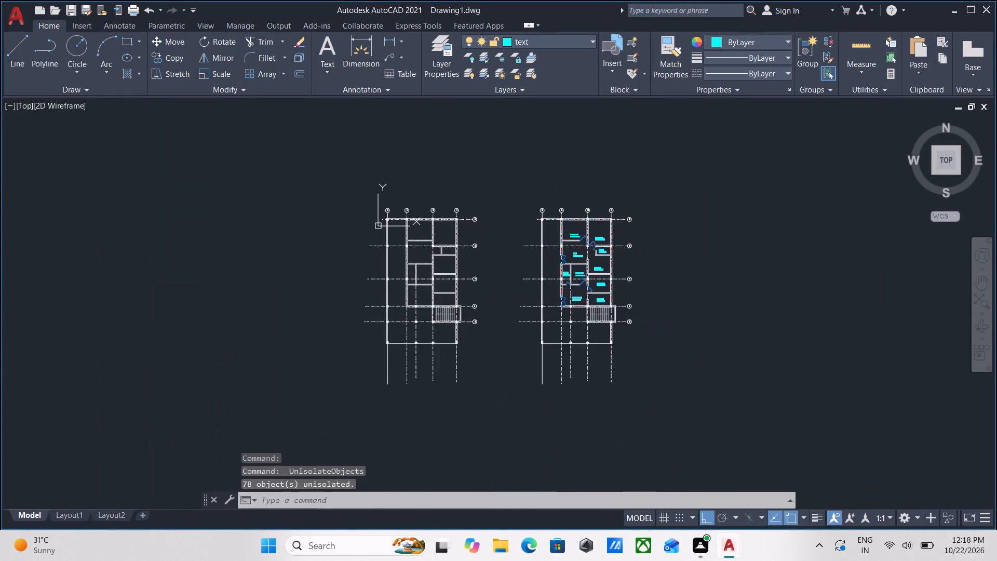
{"action": "scroll", "coordinate": [673, 273], "scroll_direction": "up", "scroll_amount": 3}
{"action": "scroll", "coordinate": [674, 274], "scroll_direction": "down", "scroll_amount": 1}
{"action": "middle_click_drag", "start_coordinate": [674, 274], "coordinate": [809, 211]}
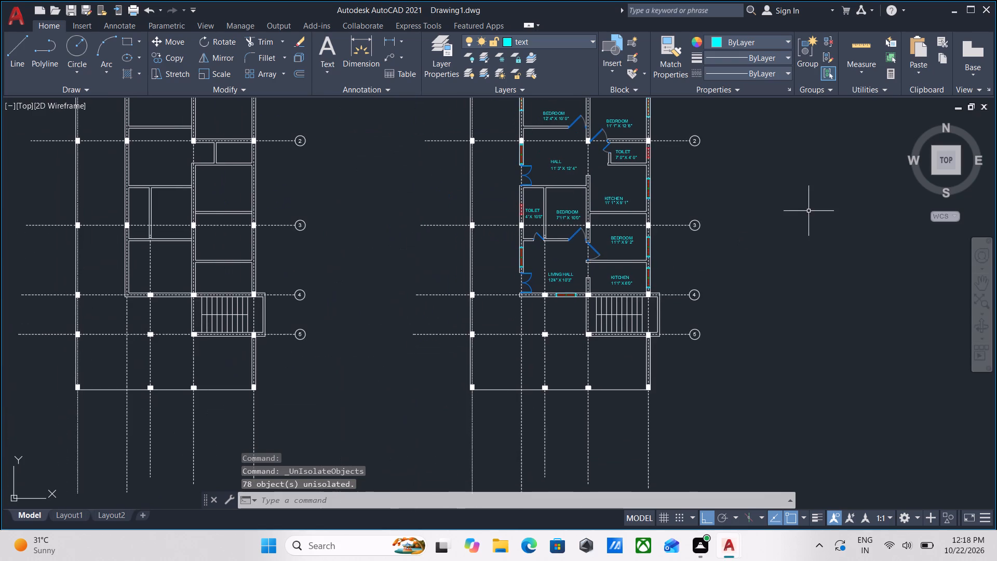
{"action": "scroll", "coordinate": [540, 223], "scroll_direction": "up", "scroll_amount": 3}
{"action": "middle_click_drag", "start_coordinate": [773, 296], "coordinate": [602, 283]}
{"action": "scroll", "coordinate": [648, 273], "scroll_direction": "down", "scroll_amount": 2}
{"action": "middle_click_drag", "start_coordinate": [693, 270], "coordinate": [615, 268]}
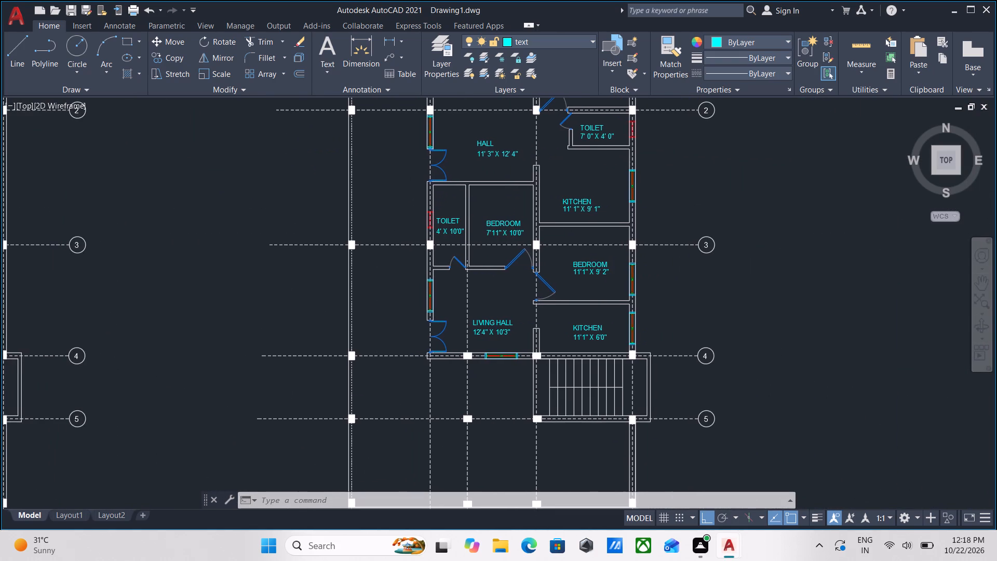
{"action": "scroll", "coordinate": [709, 229], "scroll_direction": "down", "scroll_amount": 2}
{"action": "middle_click_drag", "start_coordinate": [709, 229], "coordinate": [569, 245]}
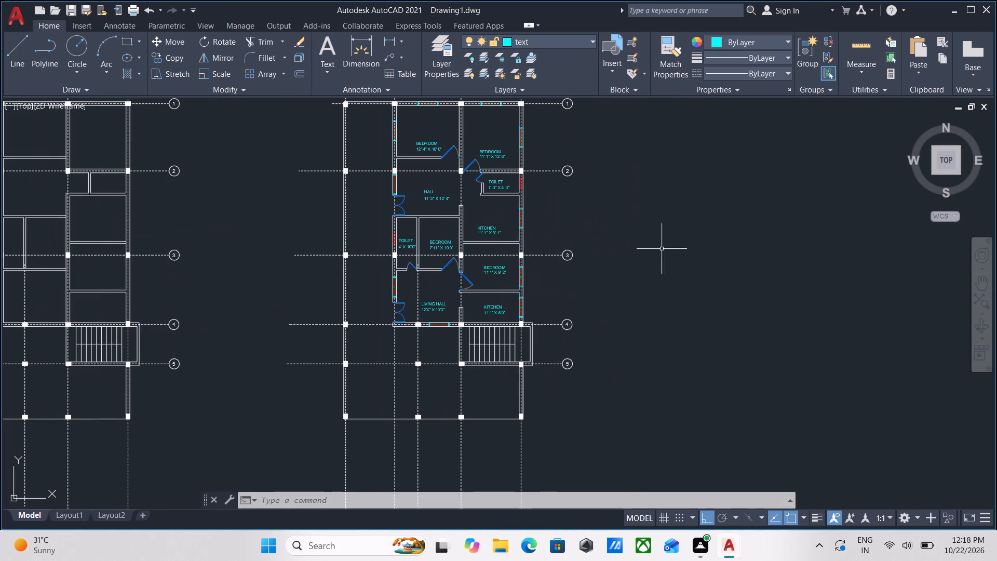
{"action": "middle_click_drag", "start_coordinate": [662, 249], "coordinate": [507, 296]}
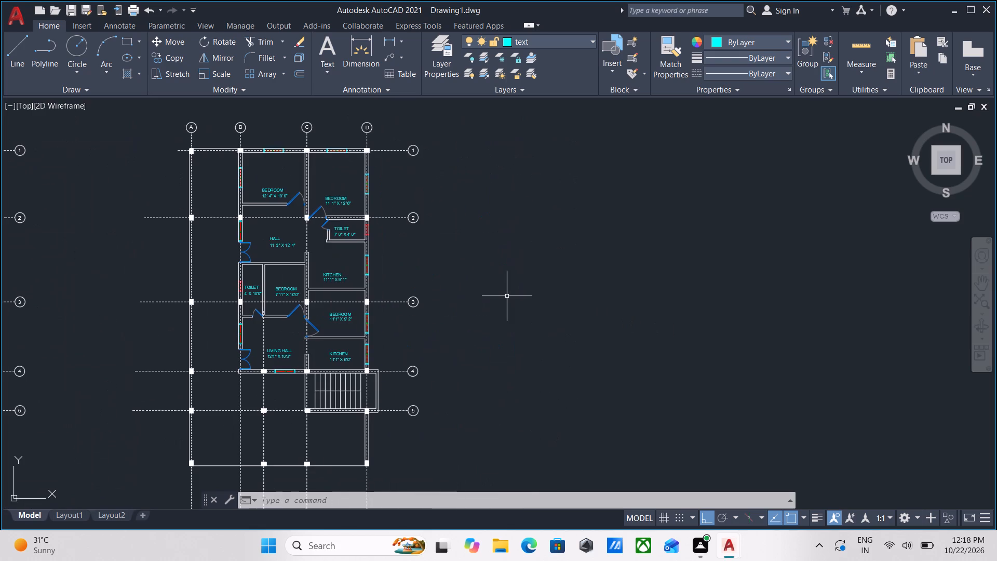
{"action": "scroll", "coordinate": [507, 296], "scroll_direction": "down", "scroll_amount": 1}
{"action": "middle_click_drag", "start_coordinate": [507, 296], "coordinate": [523, 261]}
{"action": "scroll", "coordinate": [567, 272], "scroll_direction": "up", "scroll_amount": 2}
{"action": "middle_click_drag", "start_coordinate": [565, 271], "coordinate": [618, 274]}
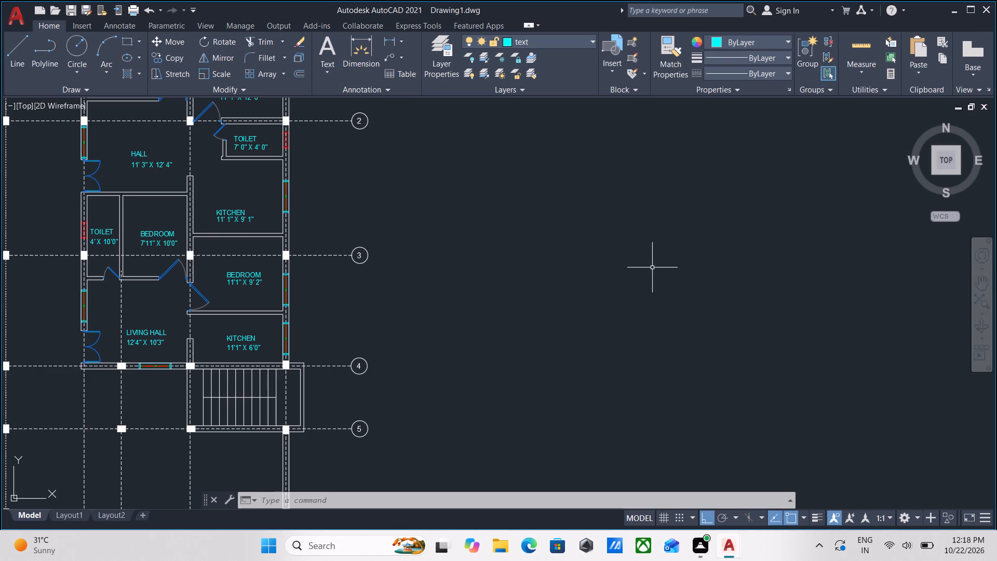
{"action": "scroll", "coordinate": [652, 268], "scroll_direction": "down", "scroll_amount": 2}
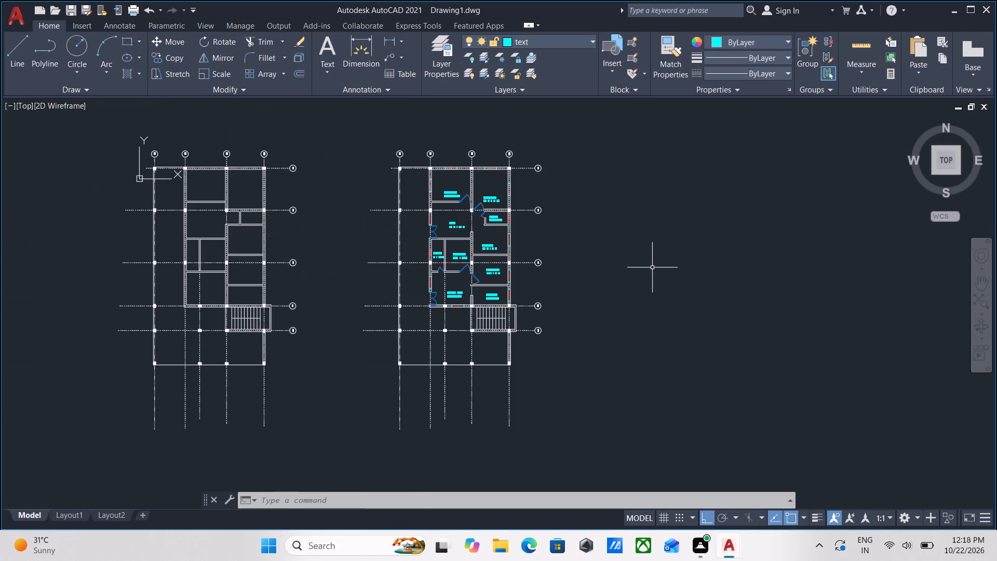
{"action": "scroll", "coordinate": [652, 268], "scroll_direction": "up", "scroll_amount": 1}
{"action": "middle_click_drag", "start_coordinate": [650, 265], "coordinate": [677, 262]}
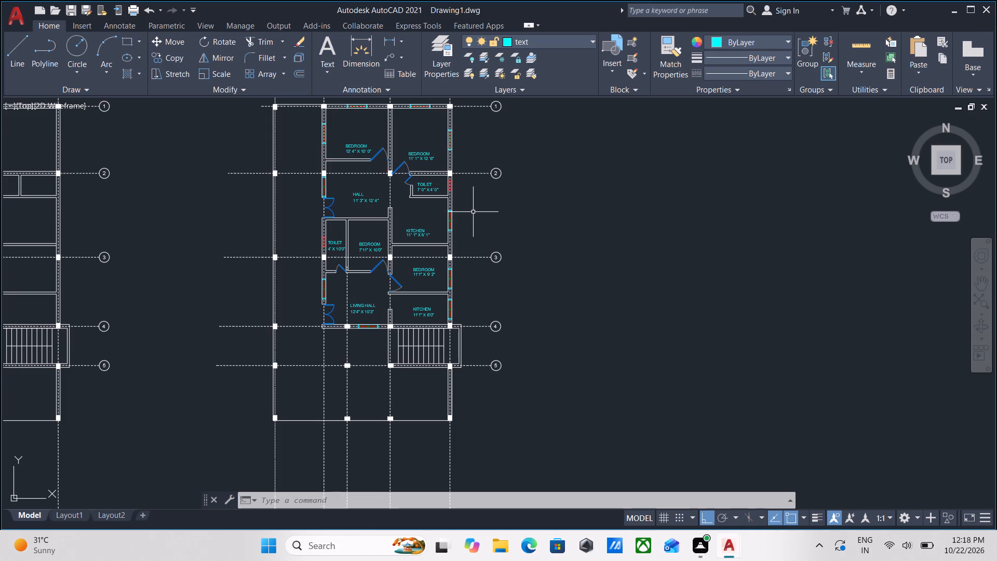
{"action": "scroll", "coordinate": [509, 259], "scroll_direction": "up", "scroll_amount": 1}
{"action": "middle_click_drag", "start_coordinate": [575, 231], "coordinate": [377, 266]}
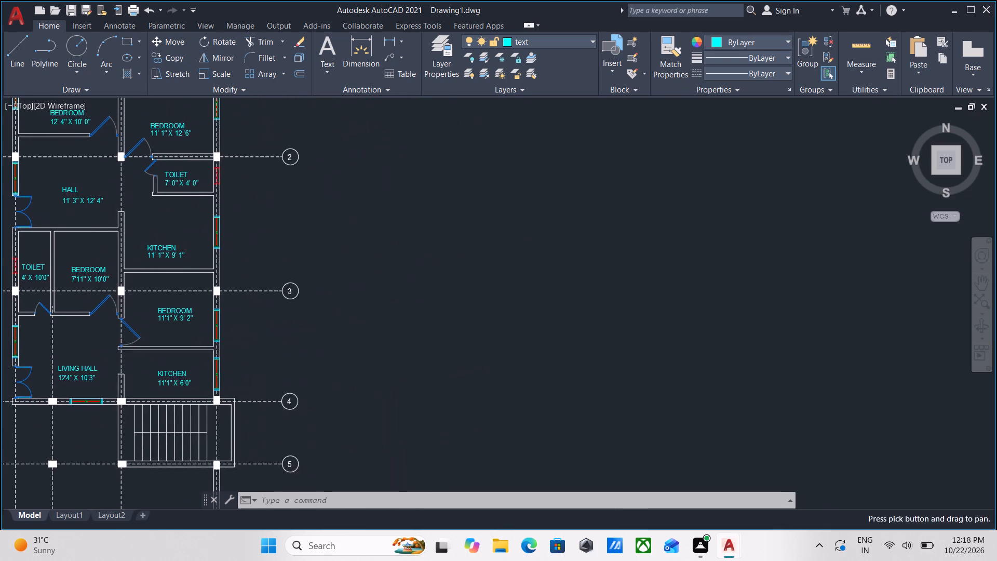
{"action": "scroll", "coordinate": [422, 246], "scroll_direction": "down", "scroll_amount": 1}
{"action": "middle_click_drag", "start_coordinate": [422, 246], "coordinate": [422, 304]}
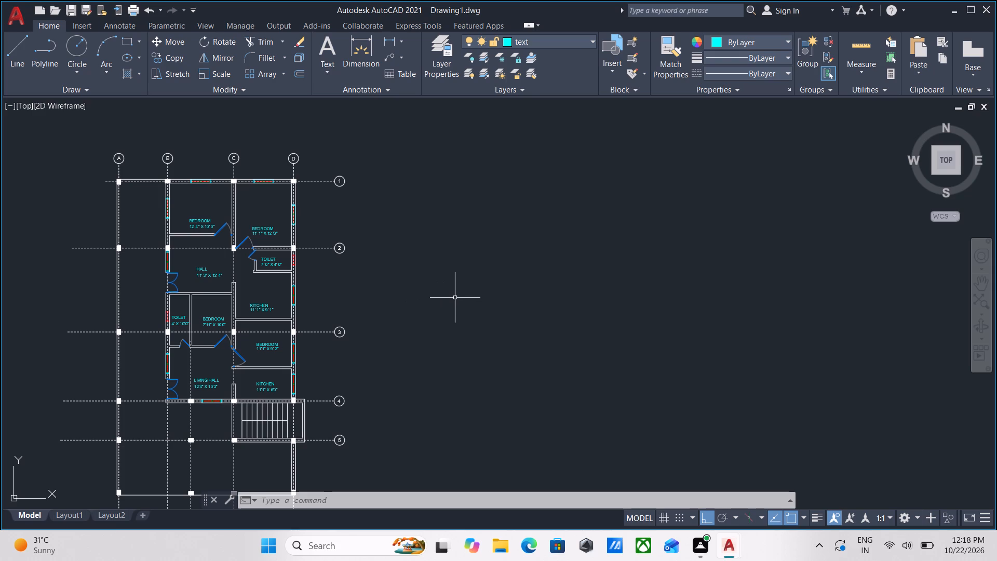
{"action": "scroll", "coordinate": [472, 302], "scroll_direction": "down", "scroll_amount": 2}
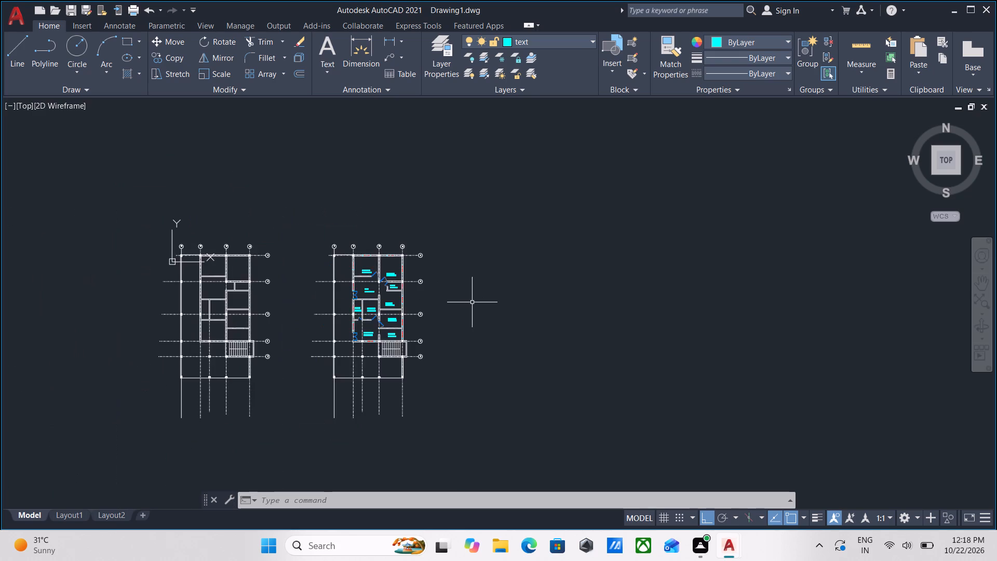
{"action": "scroll", "coordinate": [426, 304], "scroll_direction": "up", "scroll_amount": 2}
{"action": "middle_click_drag", "start_coordinate": [417, 321], "coordinate": [479, 229]}
{"action": "scroll", "coordinate": [417, 321], "scroll_direction": "up", "scroll_amount": 1}
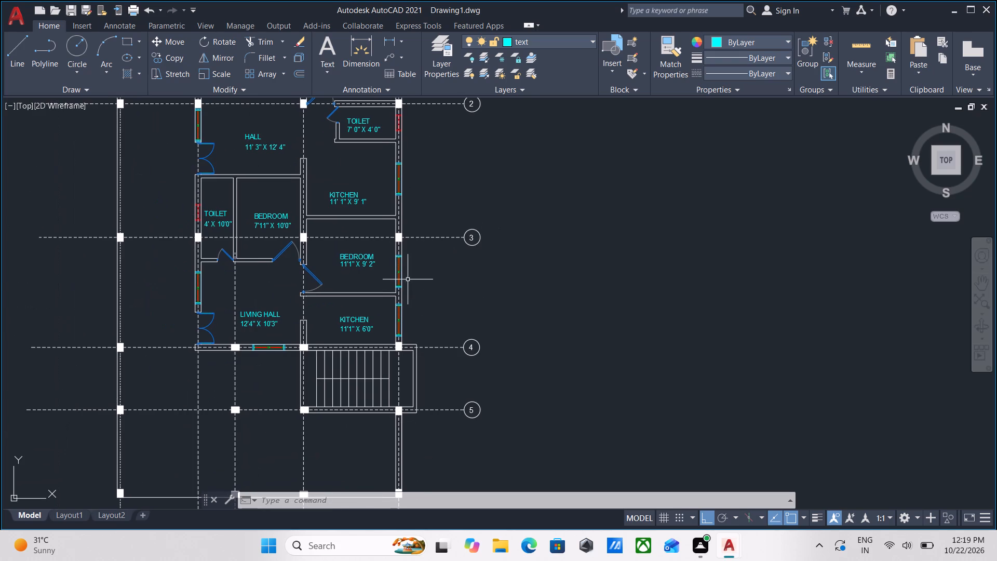
{"action": "scroll", "coordinate": [412, 278], "scroll_direction": "down", "scroll_amount": 2}
{"action": "middle_click_drag", "start_coordinate": [412, 278], "coordinate": [422, 265]}
{"action": "scroll", "coordinate": [294, 133], "scroll_direction": "up", "scroll_amount": 1}
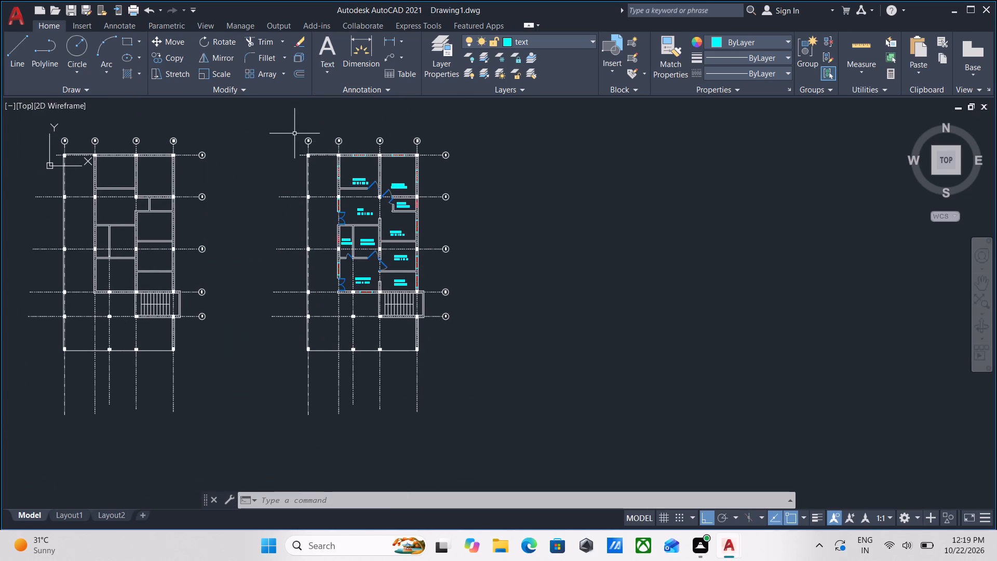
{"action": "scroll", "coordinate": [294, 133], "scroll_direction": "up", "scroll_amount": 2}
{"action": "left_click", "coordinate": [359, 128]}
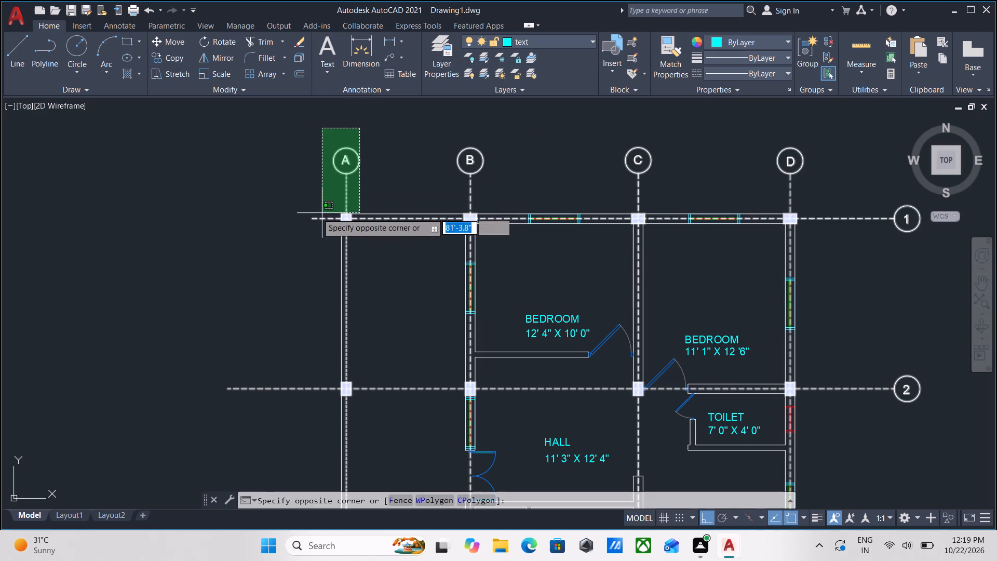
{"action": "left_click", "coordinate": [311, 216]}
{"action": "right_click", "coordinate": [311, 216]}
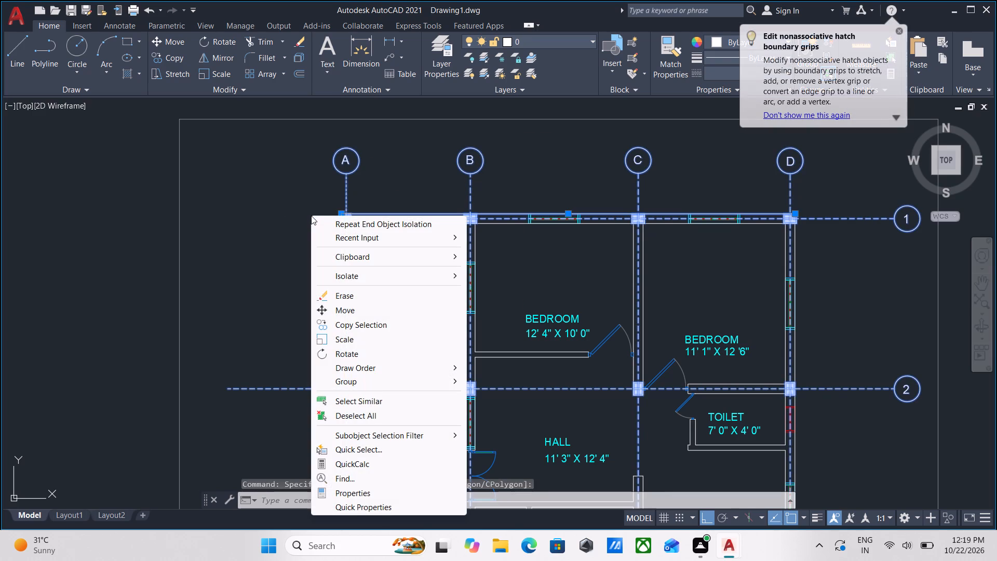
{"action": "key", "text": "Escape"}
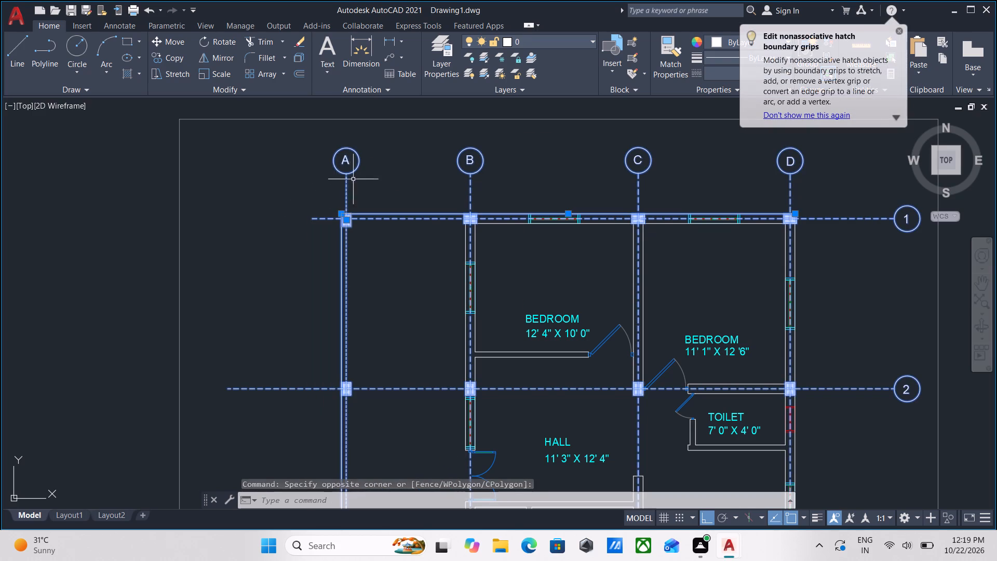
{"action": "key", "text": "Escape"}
Hide the grid lines, grid bubbles and columns of the labelled second floor plan.
{"action": "left_click", "coordinate": [374, 174]}
{"action": "left_click", "coordinate": [340, 156]}
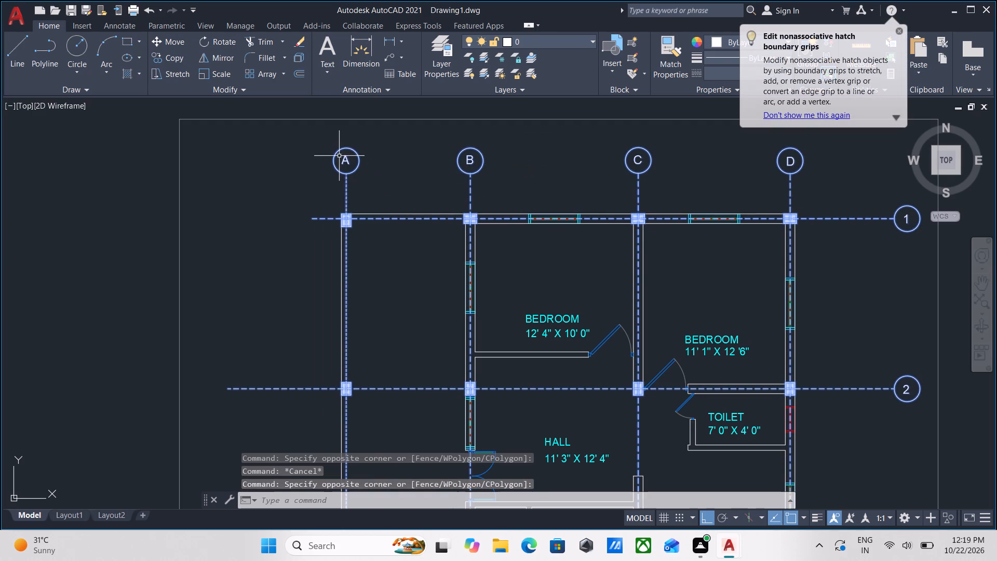
{"action": "right_click", "coordinate": [339, 156]}
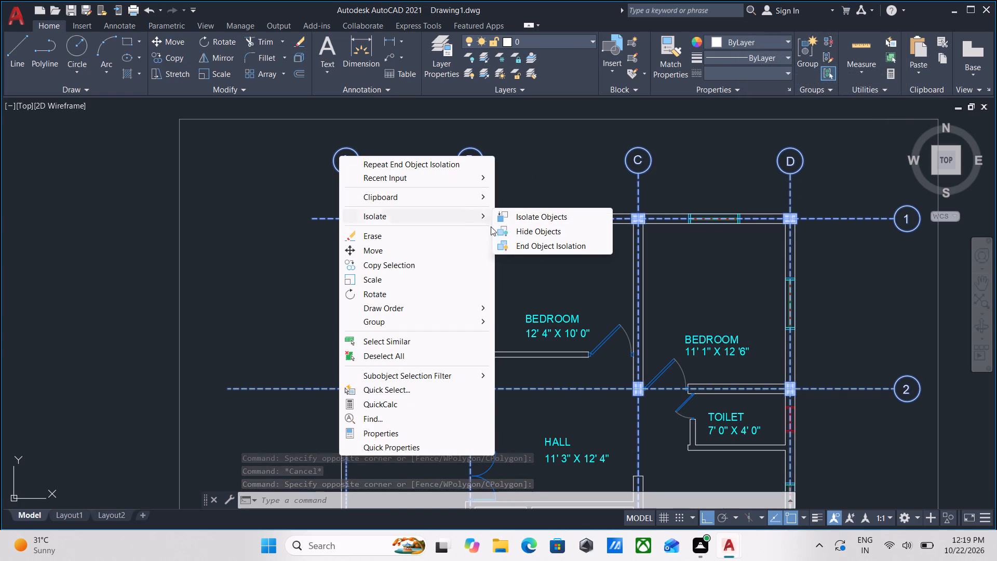
{"action": "left_click", "coordinate": [527, 231]}
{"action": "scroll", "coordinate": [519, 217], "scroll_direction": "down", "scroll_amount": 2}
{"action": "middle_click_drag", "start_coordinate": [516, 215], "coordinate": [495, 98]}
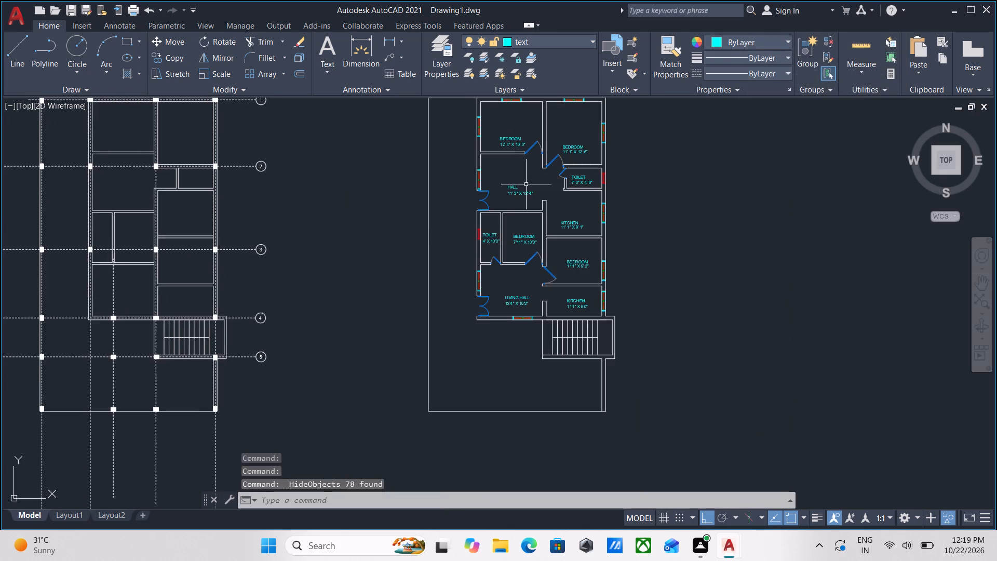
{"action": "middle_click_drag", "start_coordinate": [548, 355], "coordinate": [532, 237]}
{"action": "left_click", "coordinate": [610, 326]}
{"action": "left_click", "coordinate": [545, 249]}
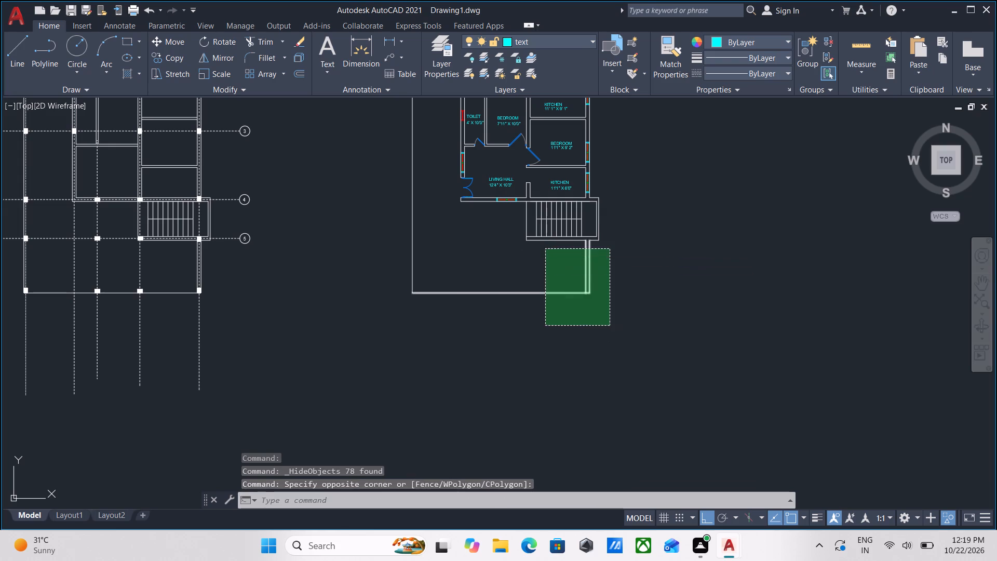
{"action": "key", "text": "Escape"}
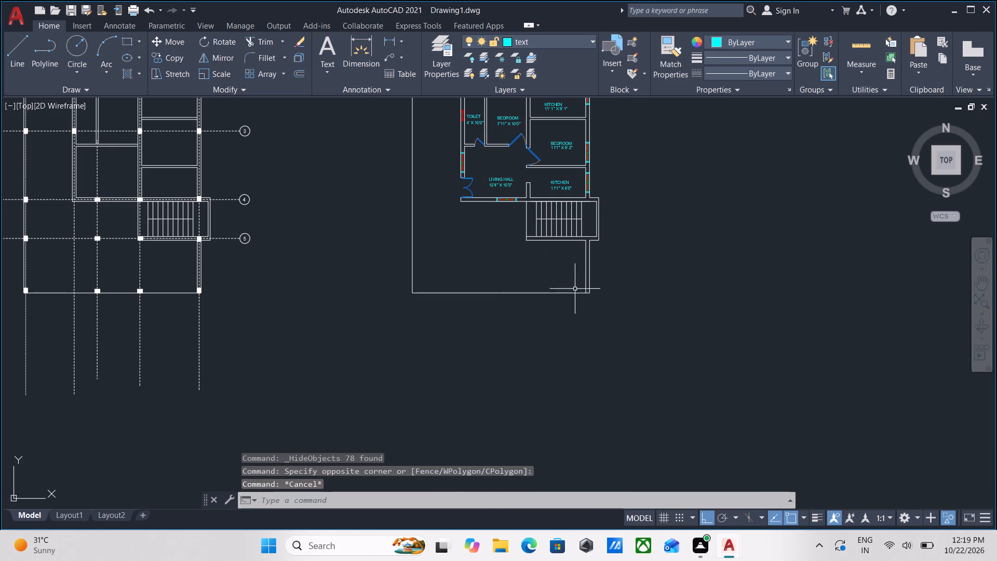
Copy the whole labelled floor plan from its lower-left corner to the empty space on its right.
{"action": "left_click", "coordinate": [625, 332]}
{"action": "middle_click_drag", "start_coordinate": [406, 133], "coordinate": [466, 328]}
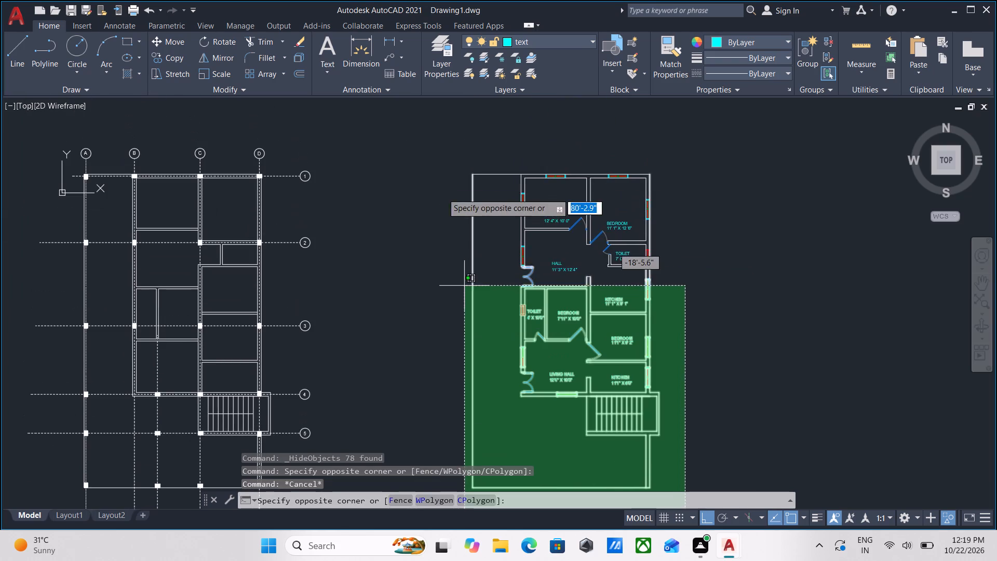
{"action": "left_click", "coordinate": [437, 152]}
{"action": "middle_click_drag", "start_coordinate": [463, 241], "coordinate": [449, 141]}
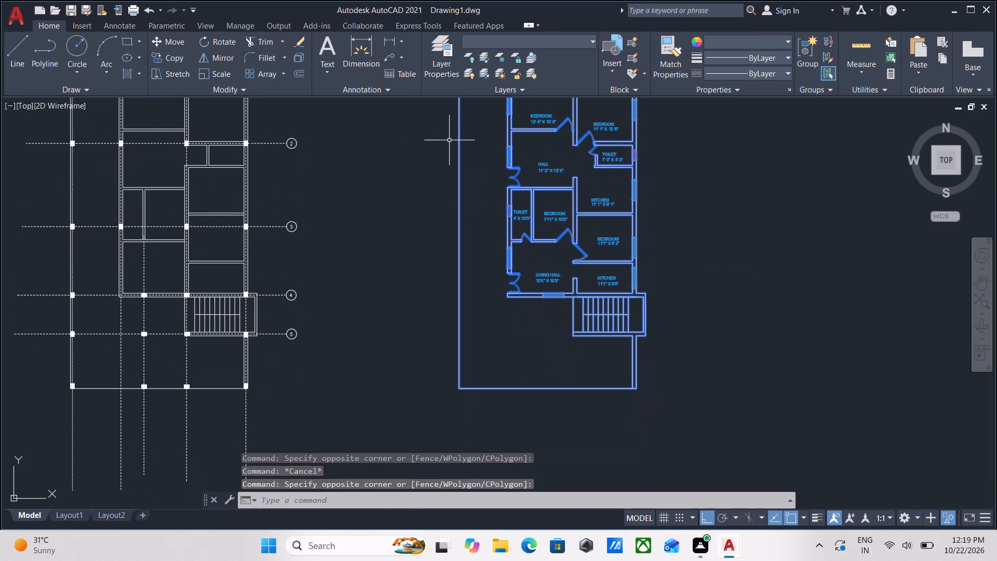
{"action": "type", "text": "CO"}
{"action": "key", "text": "Return"}
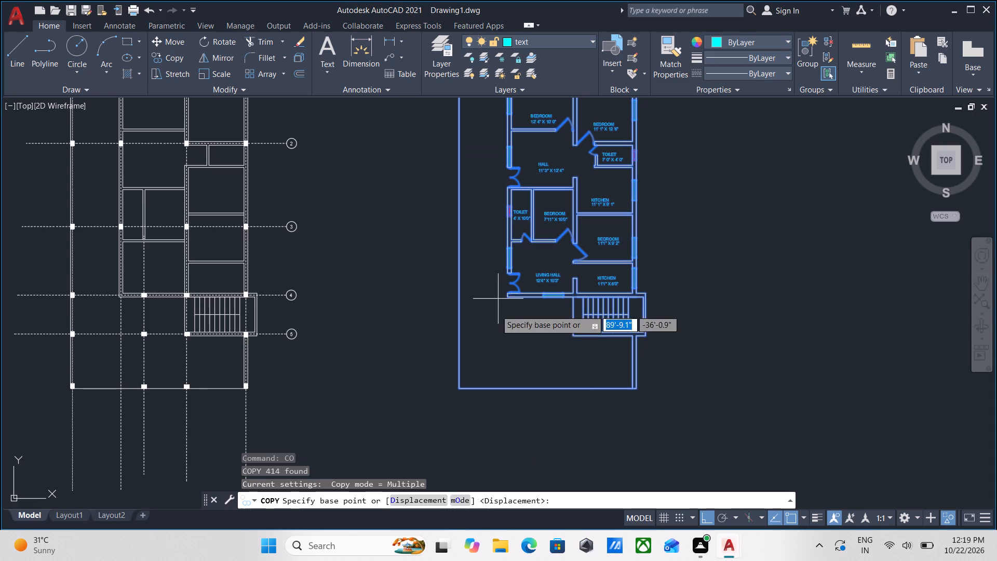
{"action": "left_click", "coordinate": [460, 388]}
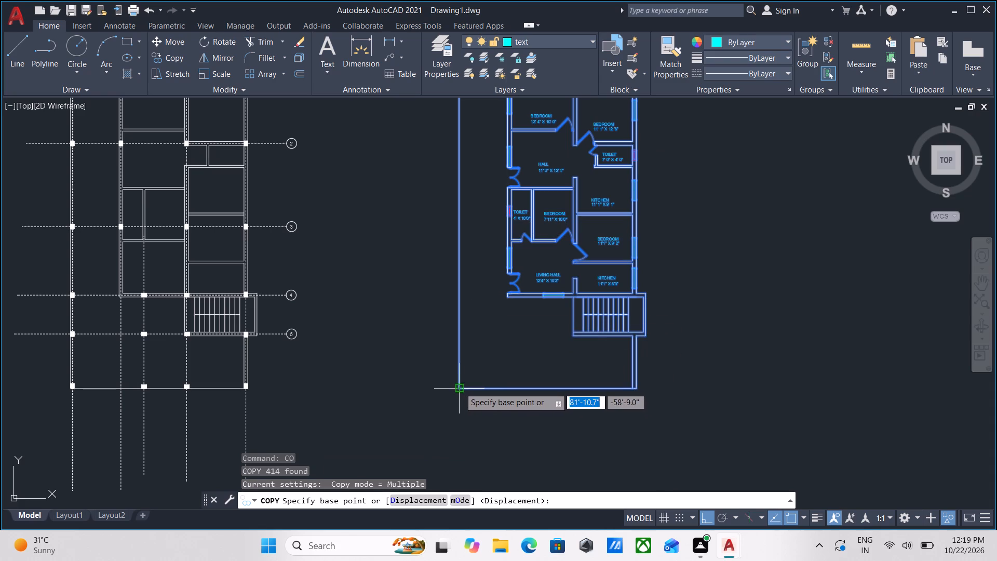
{"action": "scroll", "coordinate": [773, 382], "scroll_direction": "down", "scroll_amount": 1}
{"action": "middle_click_drag", "start_coordinate": [761, 381], "coordinate": [518, 355]}
{"action": "left_click", "coordinate": [644, 359]}
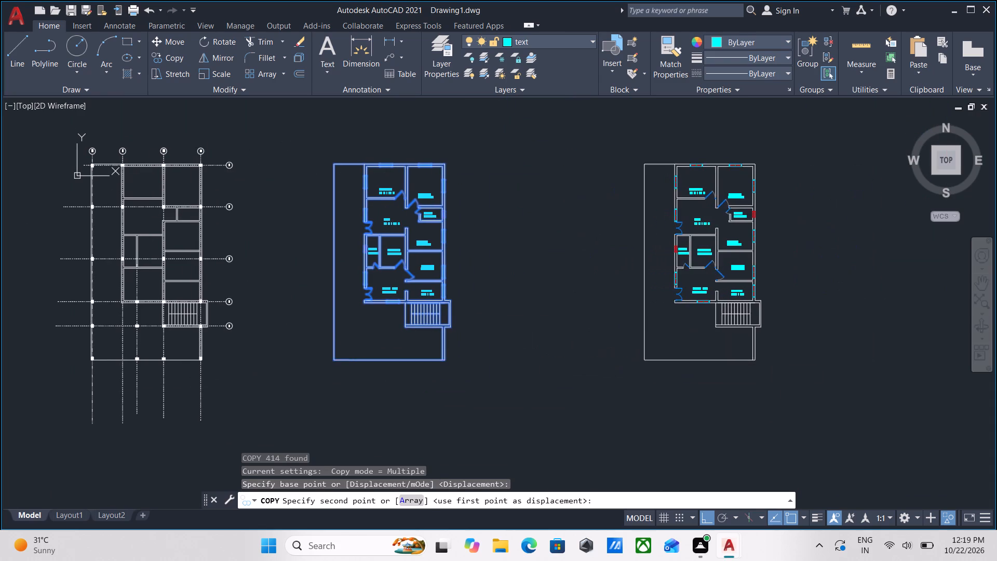
{"action": "key", "text": "Escape"}
End the object isolation to bring back the hidden grid and column objects.
{"action": "scroll", "coordinate": [482, 277], "scroll_direction": "up", "scroll_amount": 2}
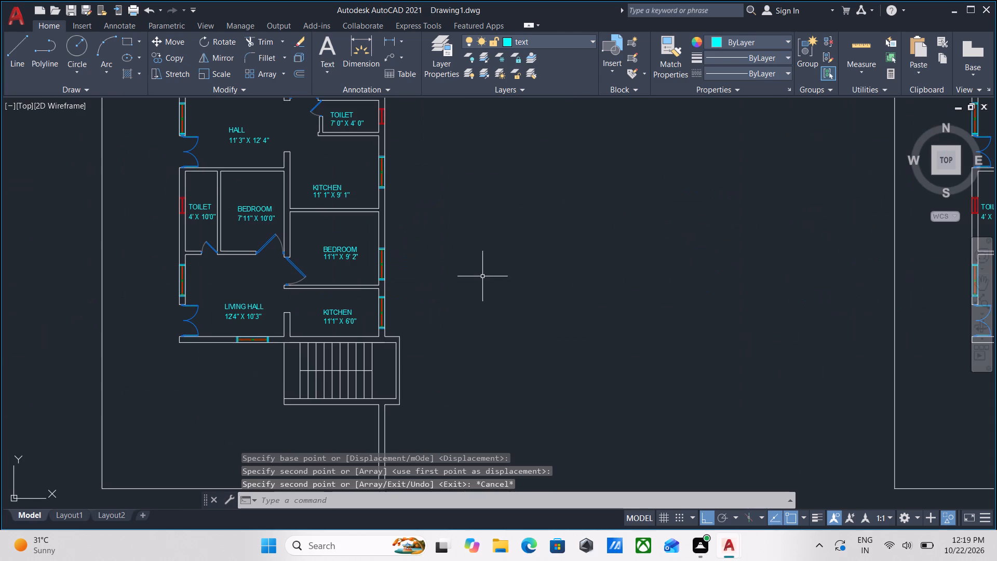
{"action": "right_click", "coordinate": [476, 277]}
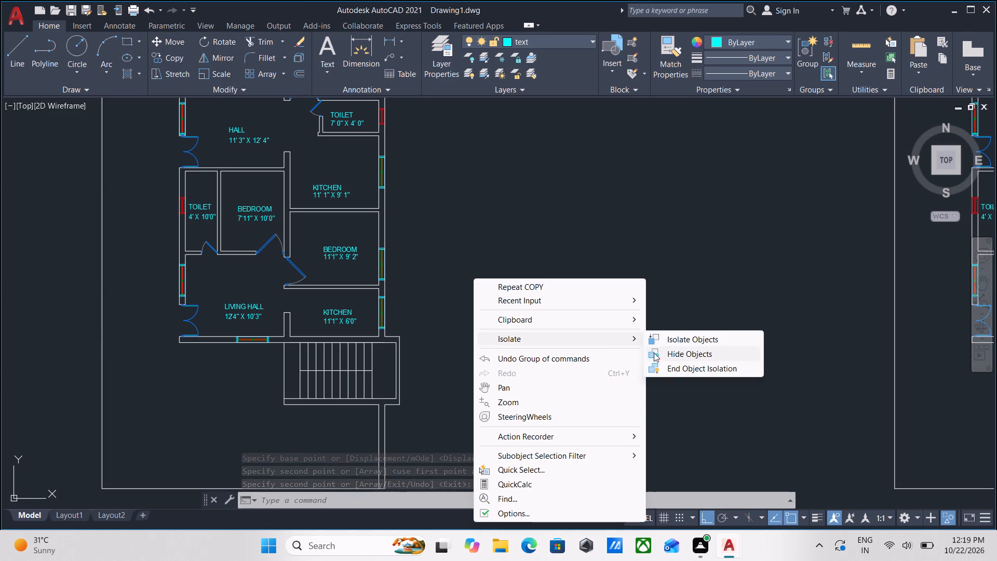
{"action": "left_click", "coordinate": [681, 368]}
Erase the five windows of the two upper bedrooms and the hall in the newly copied plan.
{"action": "scroll", "coordinate": [666, 270], "scroll_direction": "down", "scroll_amount": 2}
{"action": "middle_click_drag", "start_coordinate": [666, 270], "coordinate": [470, 270]}
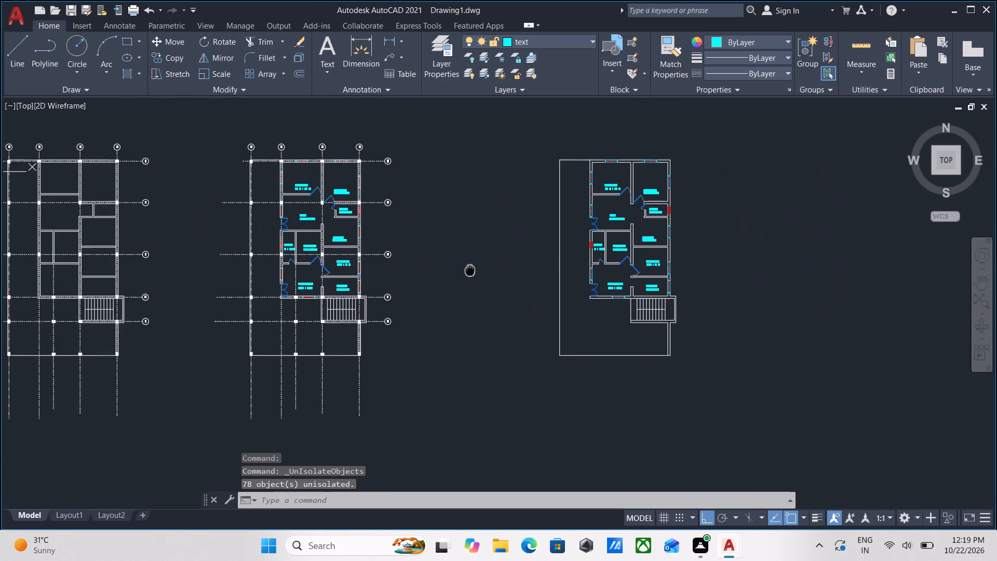
{"action": "scroll", "coordinate": [622, 256], "scroll_direction": "up", "scroll_amount": 2}
{"action": "middle_click_drag", "start_coordinate": [632, 245], "coordinate": [495, 401]}
{"action": "middle_click_drag", "start_coordinate": [453, 229], "coordinate": [467, 271]}
{"action": "scroll", "coordinate": [429, 231], "scroll_direction": "up", "scroll_amount": 2}
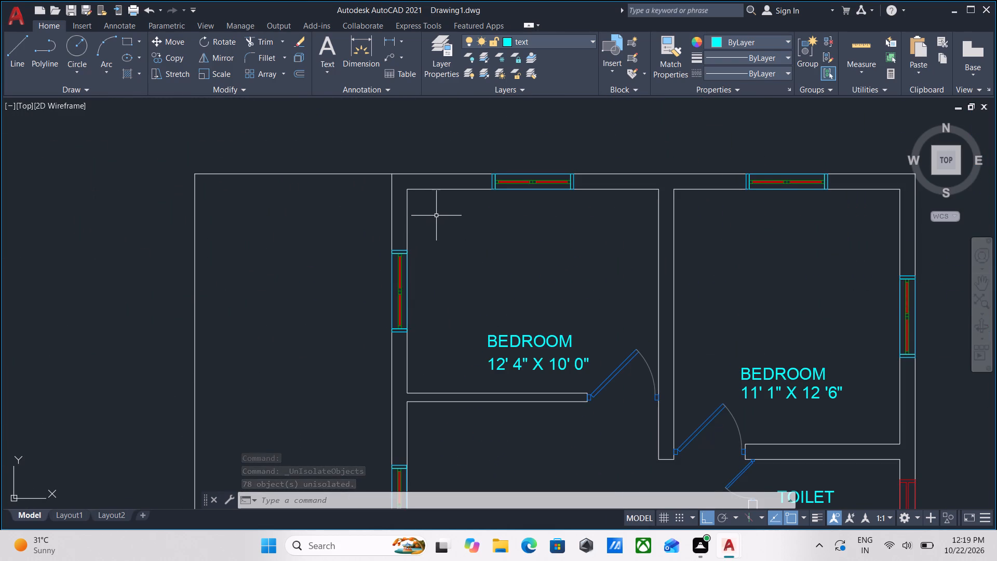
{"action": "scroll", "coordinate": [442, 225], "scroll_direction": "up", "scroll_amount": 2}
{"action": "scroll", "coordinate": [442, 226], "scroll_direction": "down", "scroll_amount": 1}
{"action": "middle_click_drag", "start_coordinate": [442, 226], "coordinate": [541, 215]}
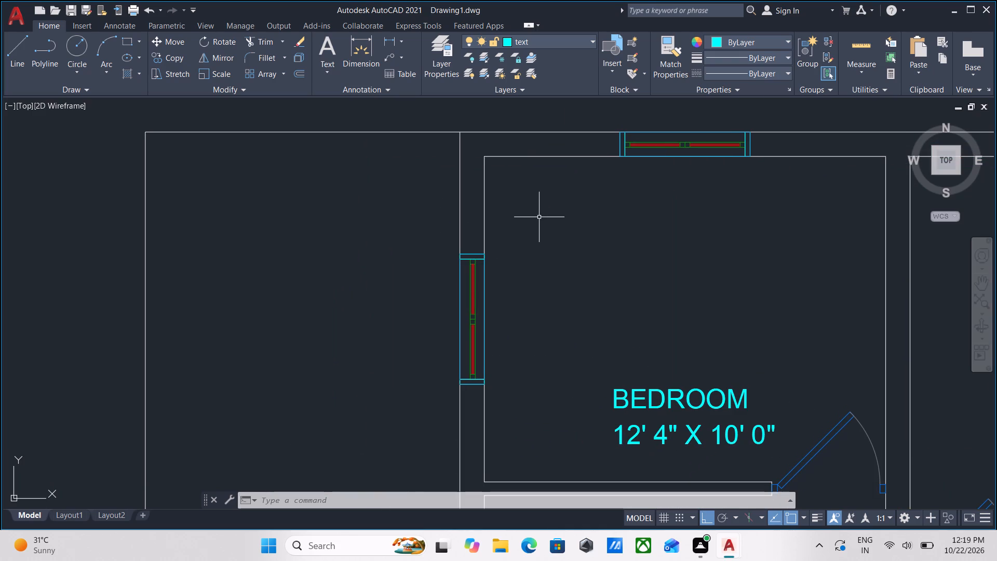
{"action": "scroll", "coordinate": [473, 390], "scroll_direction": "up", "scroll_amount": 2}
{"action": "left_click", "coordinate": [479, 389]}
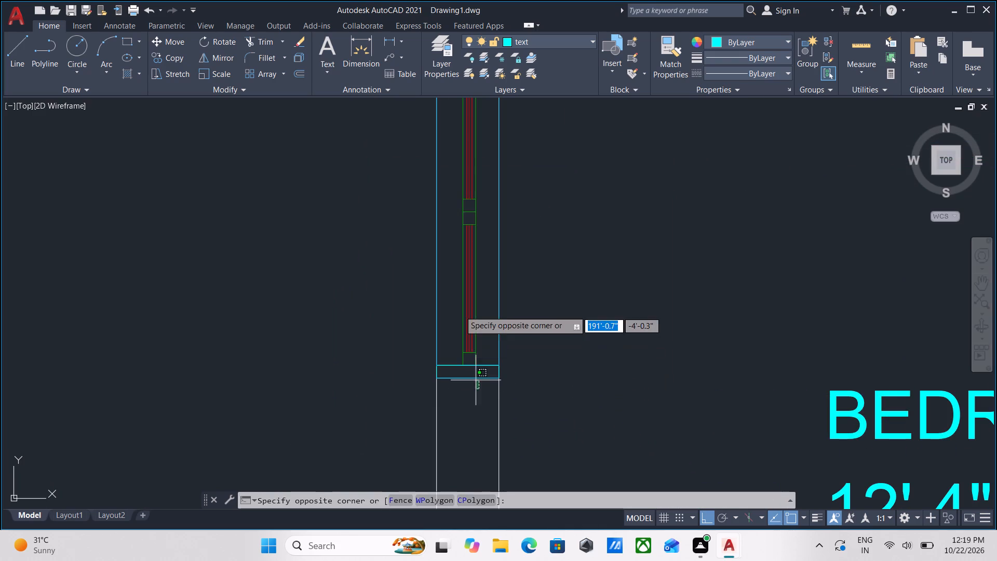
{"action": "left_click", "coordinate": [459, 310]}
{"action": "scroll", "coordinate": [459, 310], "scroll_direction": "down", "scroll_amount": 3}
{"action": "middle_click_drag", "start_coordinate": [483, 288], "coordinate": [476, 324]}
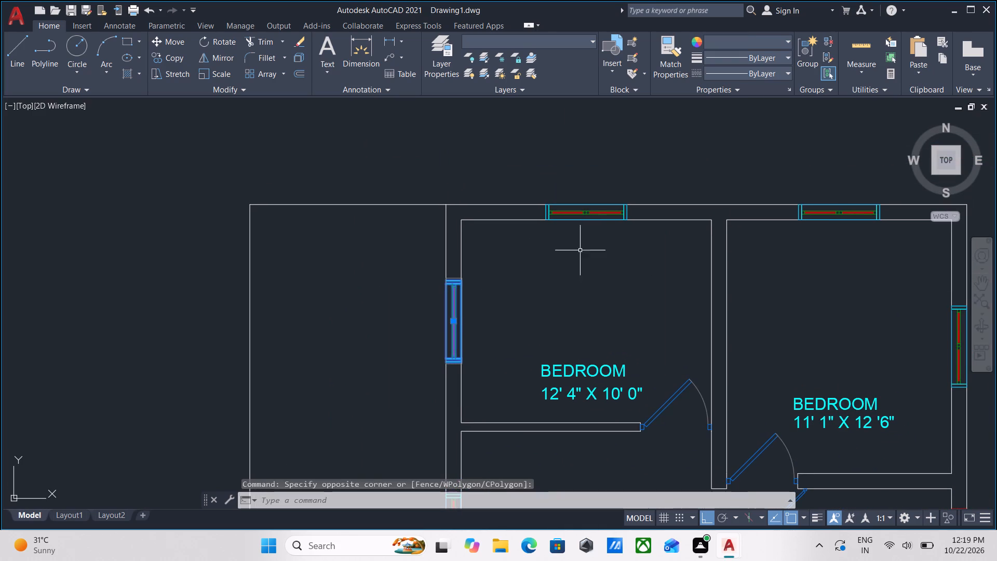
{"action": "scroll", "coordinate": [608, 231], "scroll_direction": "up", "scroll_amount": 2}
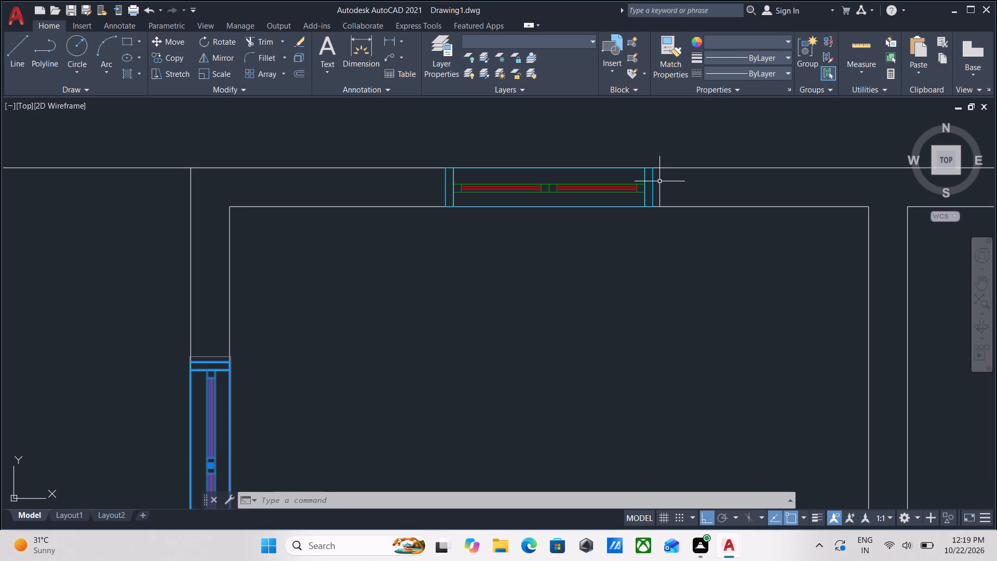
{"action": "scroll", "coordinate": [658, 181], "scroll_direction": "down", "scroll_amount": 1}
{"action": "left_click", "coordinate": [658, 188]}
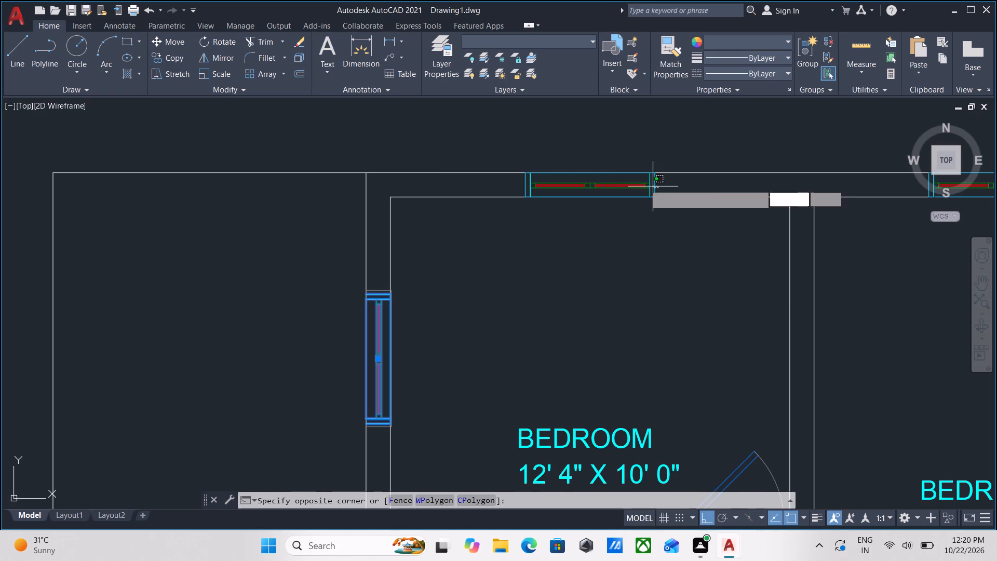
{"action": "left_click", "coordinate": [642, 184]}
{"action": "scroll", "coordinate": [670, 185], "scroll_direction": "down", "scroll_amount": 1}
{"action": "middle_click_drag", "start_coordinate": [670, 185], "coordinate": [379, 194]}
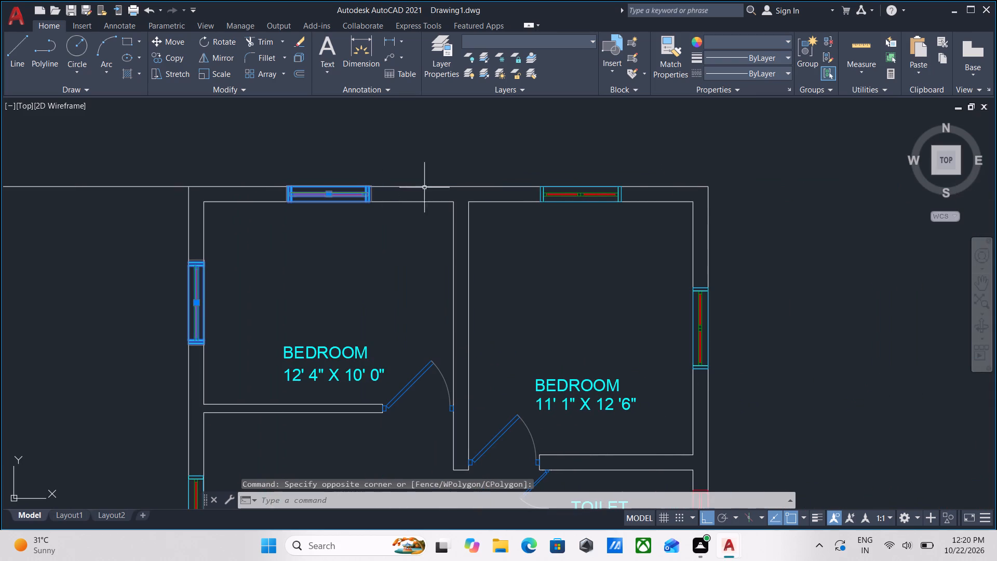
{"action": "scroll", "coordinate": [617, 189], "scroll_direction": "up", "scroll_amount": 2}
{"action": "left_click", "coordinate": [654, 199]}
{"action": "left_click", "coordinate": [575, 200]}
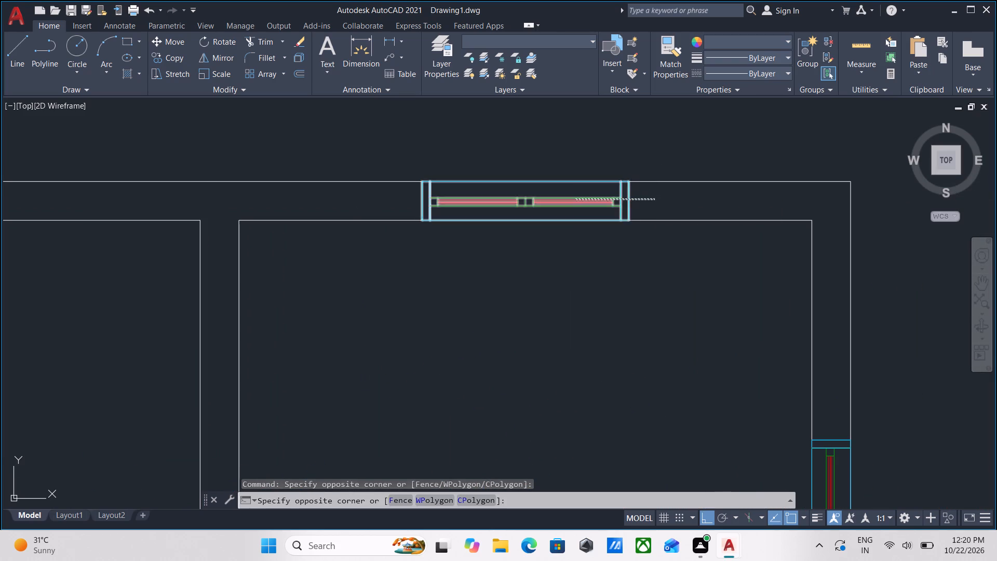
{"action": "scroll", "coordinate": [575, 200], "scroll_direction": "down", "scroll_amount": 3}
{"action": "middle_click_drag", "start_coordinate": [575, 200], "coordinate": [589, 186]}
{"action": "scroll", "coordinate": [641, 249], "scroll_direction": "down", "scroll_amount": 1}
{"action": "middle_click_drag", "start_coordinate": [641, 249], "coordinate": [639, 218]}
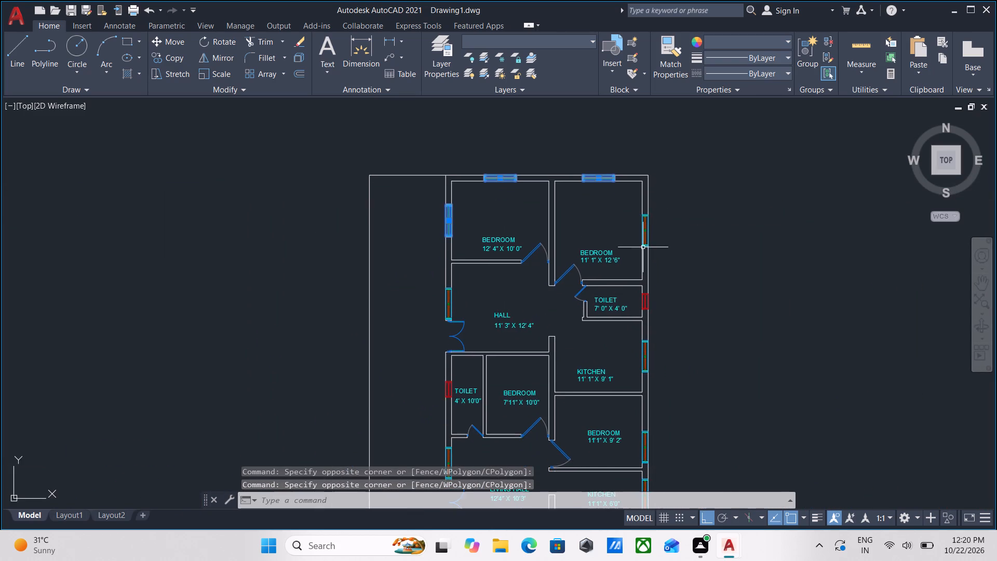
{"action": "scroll", "coordinate": [643, 248], "scroll_direction": "up", "scroll_amount": 3}
{"action": "left_click", "coordinate": [651, 249]}
{"action": "left_click", "coordinate": [642, 207]}
{"action": "scroll", "coordinate": [642, 207], "scroll_direction": "down", "scroll_amount": 3}
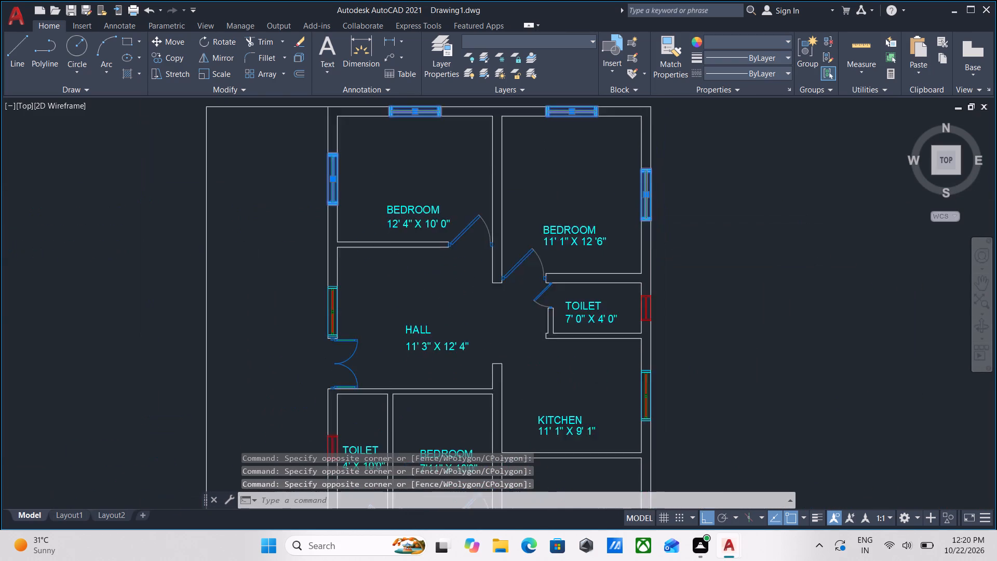
{"action": "middle_click_drag", "start_coordinate": [476, 246], "coordinate": [510, 186]}
{"action": "scroll", "coordinate": [488, 197], "scroll_direction": "up", "scroll_amount": 4}
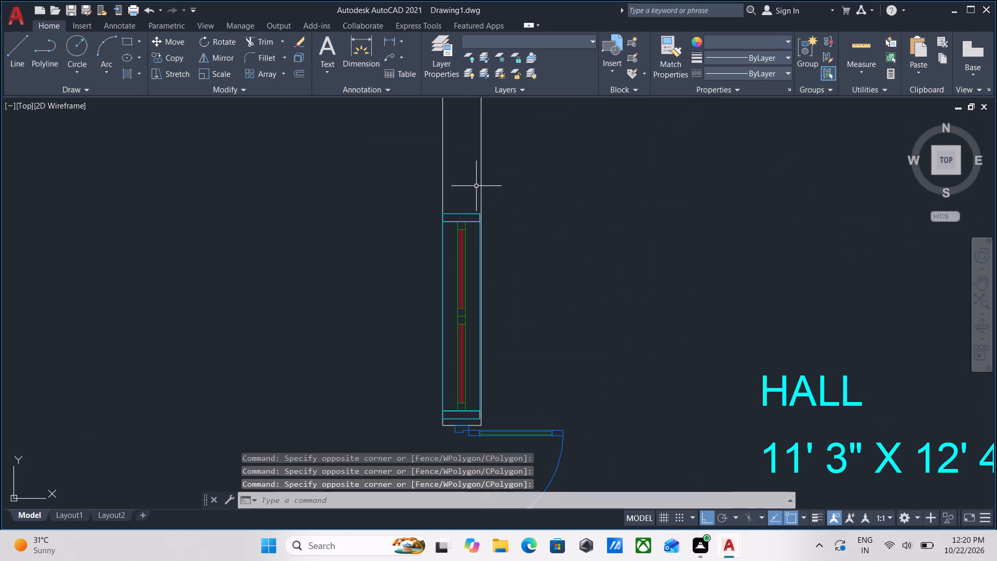
{"action": "left_click", "coordinate": [459, 185]}
{"action": "left_click", "coordinate": [460, 256]}
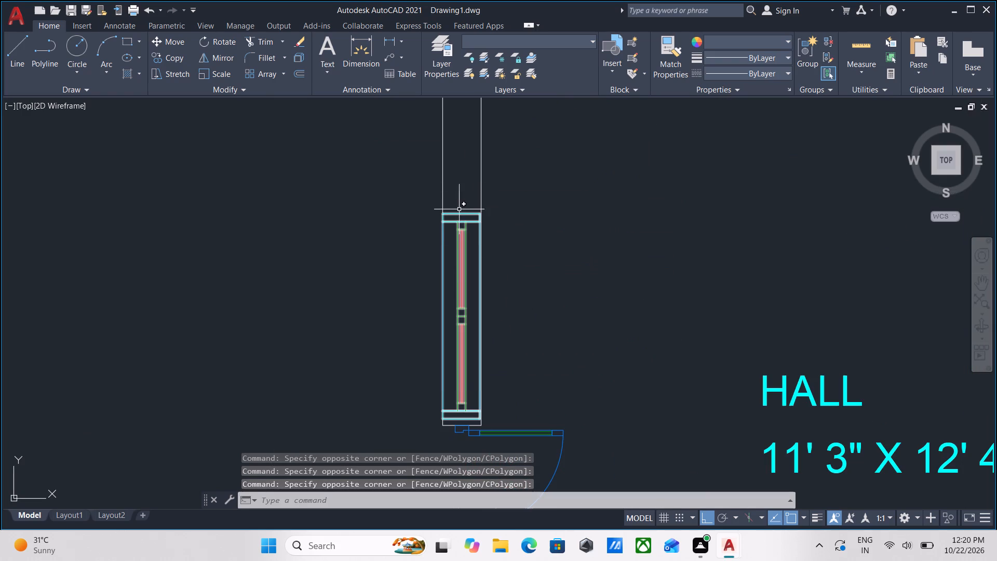
{"action": "right_click", "coordinate": [457, 202]}
{"action": "left_click", "coordinate": [460, 163]}
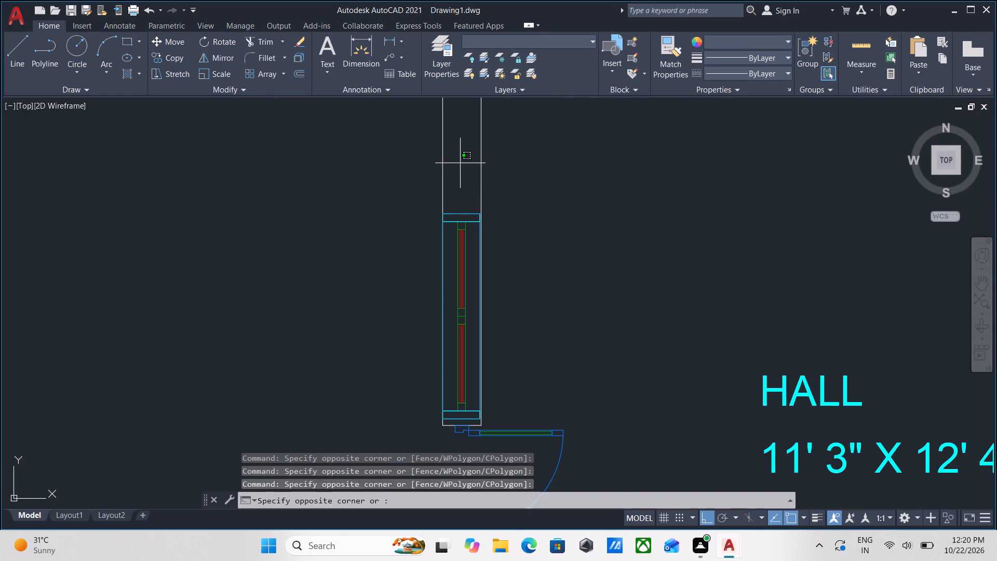
{"action": "left_click", "coordinate": [451, 236]}
{"action": "right_click", "coordinate": [451, 236]}
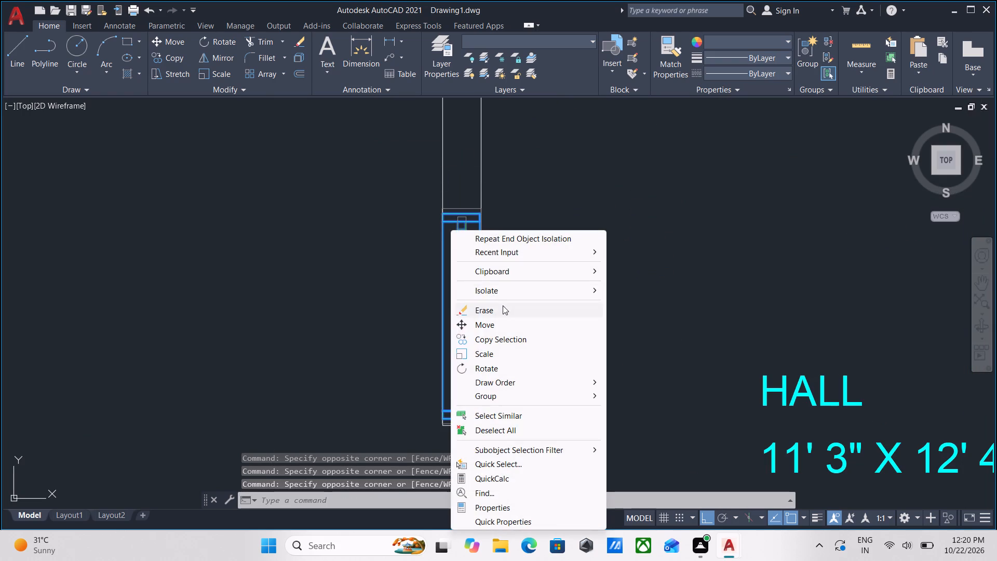
{"action": "left_click", "coordinate": [503, 305]}
Offset the copied plan's outer left boundary line 9" inward.
{"action": "scroll", "coordinate": [490, 257], "scroll_direction": "down", "scroll_amount": 2}
{"action": "middle_click_drag", "start_coordinate": [490, 257], "coordinate": [593, 351]}
{"action": "scroll", "coordinate": [593, 349], "scroll_direction": "down", "scroll_amount": 1}
{"action": "middle_click_drag", "start_coordinate": [487, 241], "coordinate": [492, 291]}
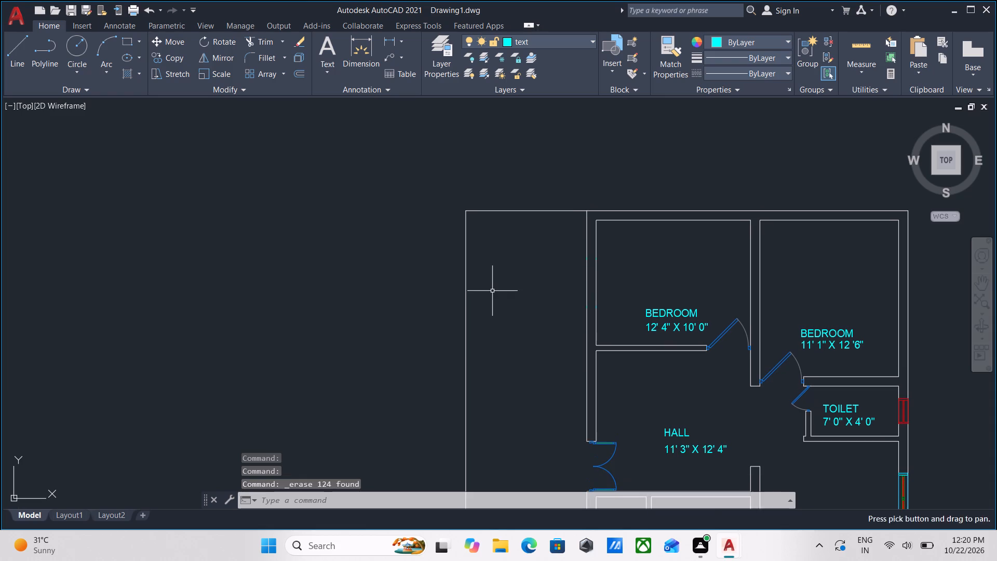
{"action": "left_click", "coordinate": [479, 326]}
{"action": "left_click", "coordinate": [415, 278]}
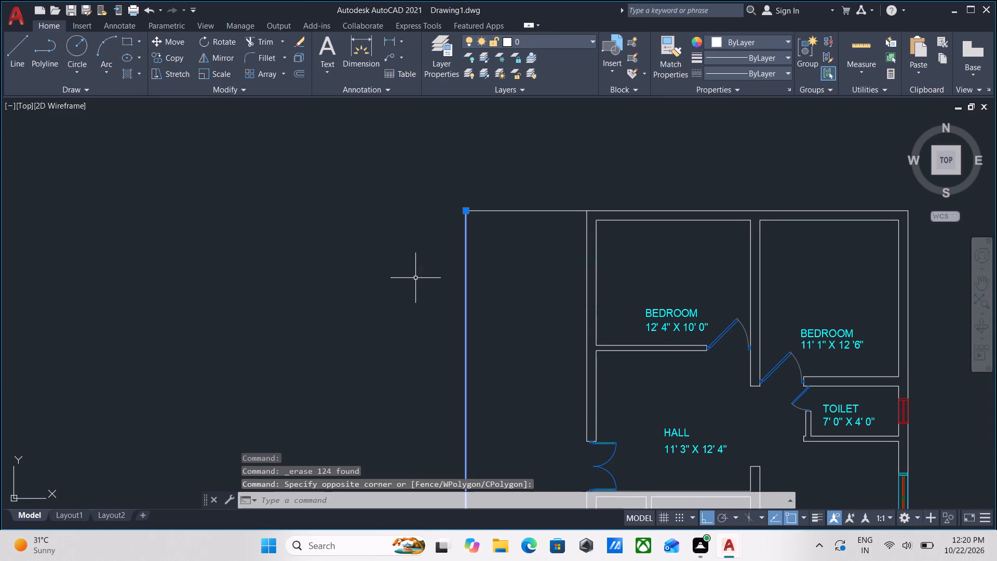
{"action": "key", "text": "o"}
{"action": "key", "text": "Return"}
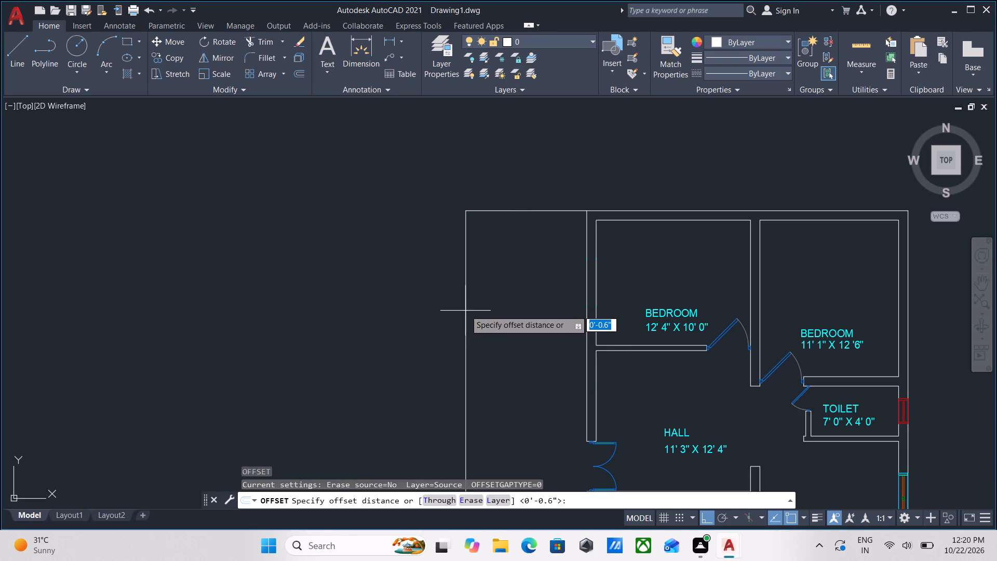
{"action": "left_click", "coordinate": [465, 310]}
{"action": "left_click", "coordinate": [483, 310]}
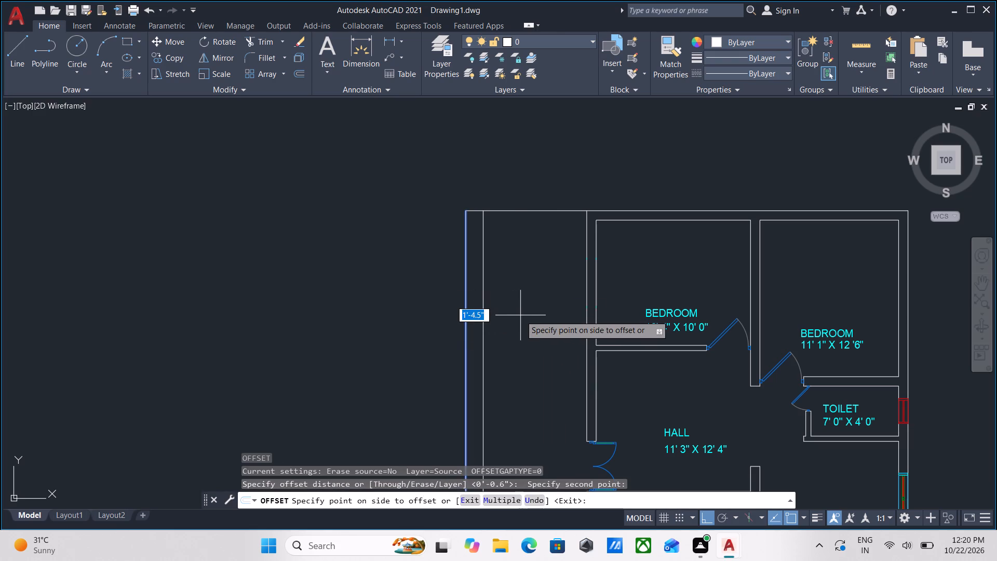
{"action": "key", "text": "9"}
{"action": "key", "text": "shift+quotedbl"}
{"action": "key", "text": "Return"}
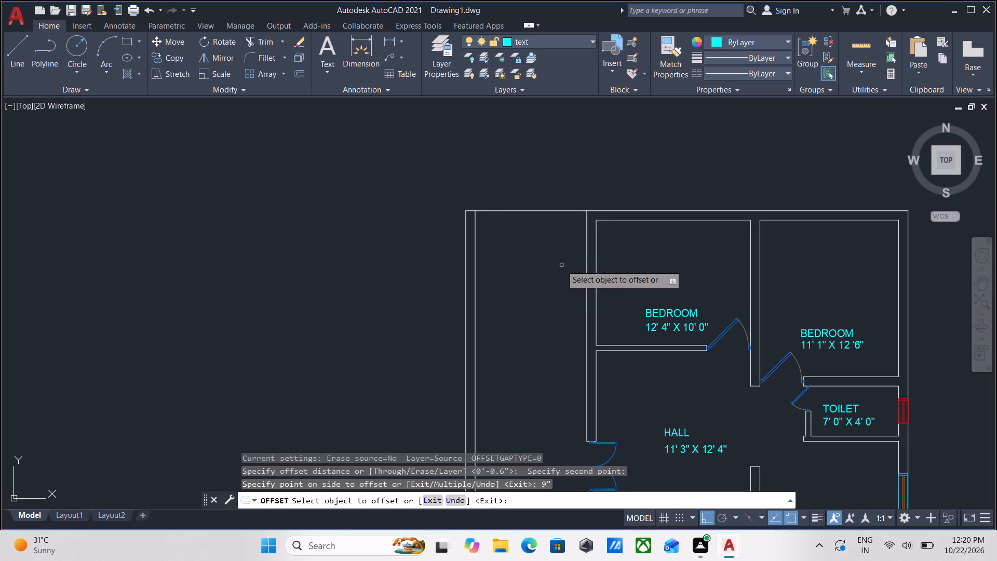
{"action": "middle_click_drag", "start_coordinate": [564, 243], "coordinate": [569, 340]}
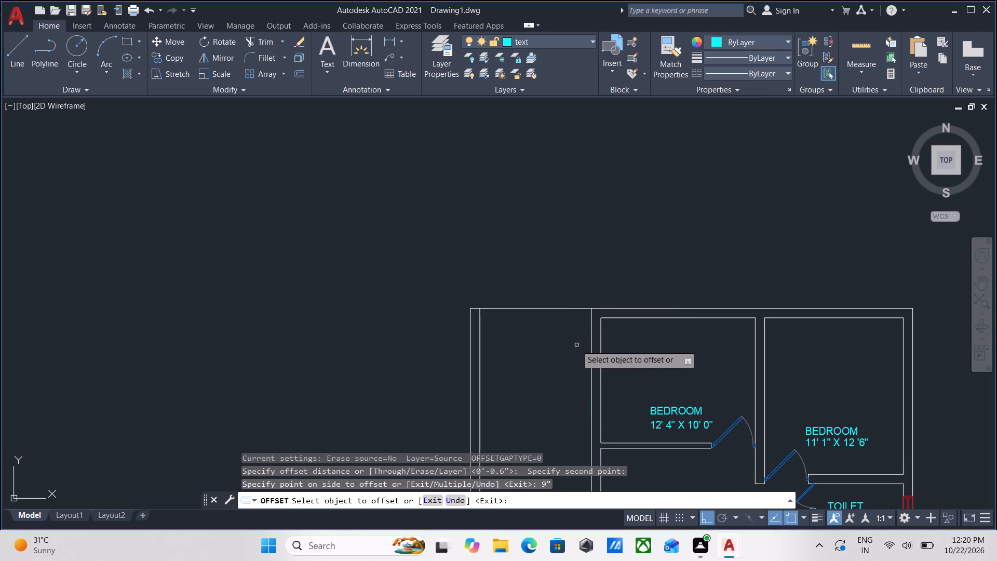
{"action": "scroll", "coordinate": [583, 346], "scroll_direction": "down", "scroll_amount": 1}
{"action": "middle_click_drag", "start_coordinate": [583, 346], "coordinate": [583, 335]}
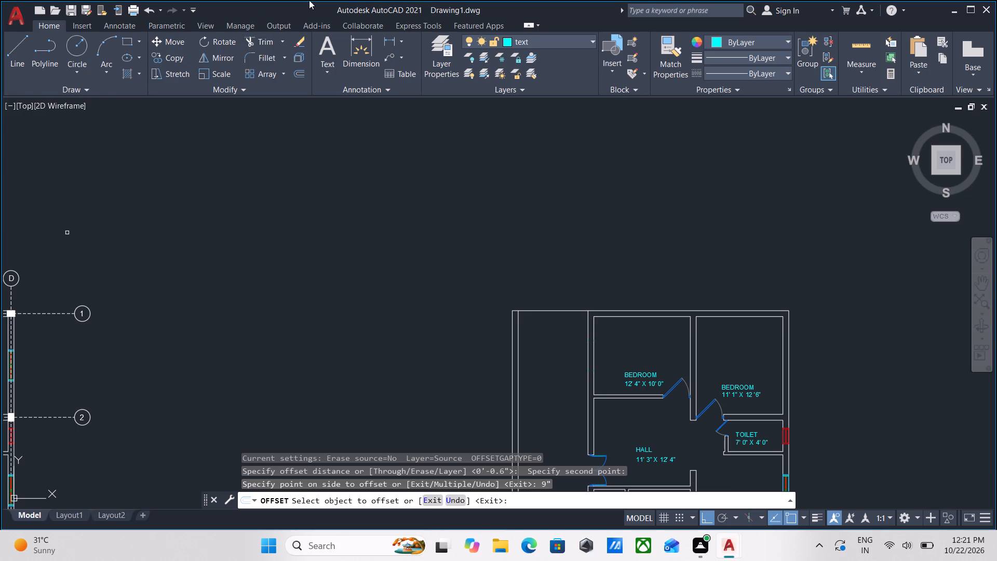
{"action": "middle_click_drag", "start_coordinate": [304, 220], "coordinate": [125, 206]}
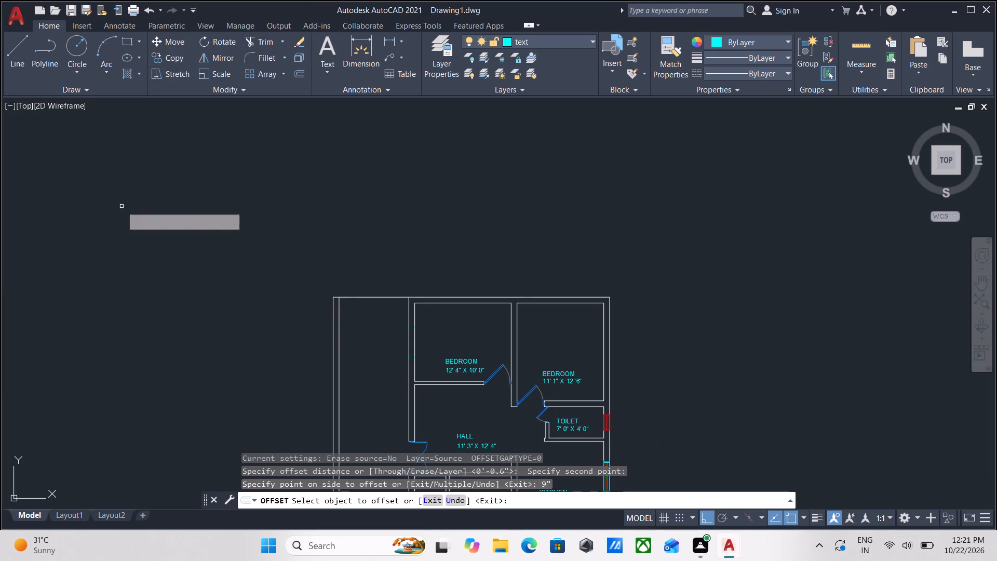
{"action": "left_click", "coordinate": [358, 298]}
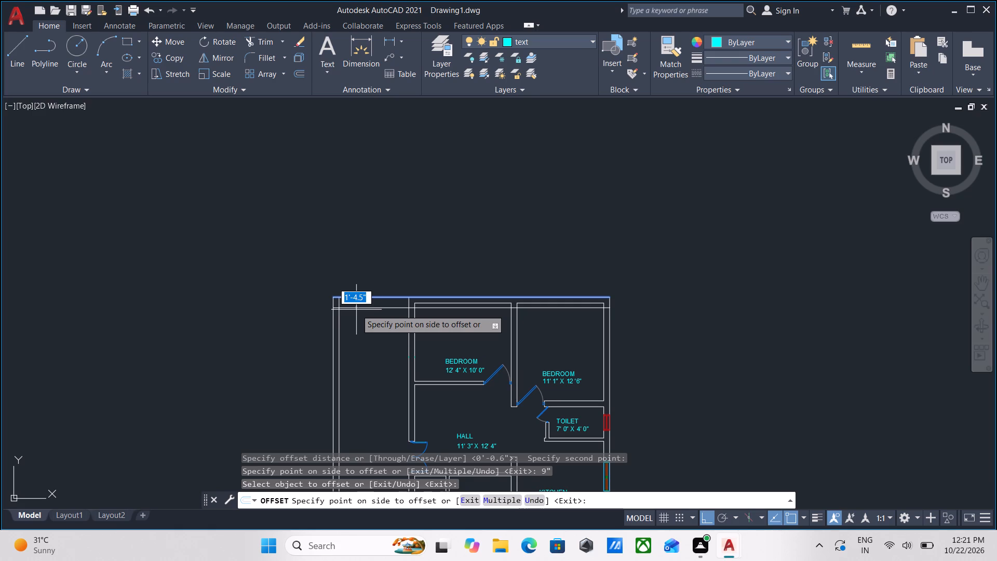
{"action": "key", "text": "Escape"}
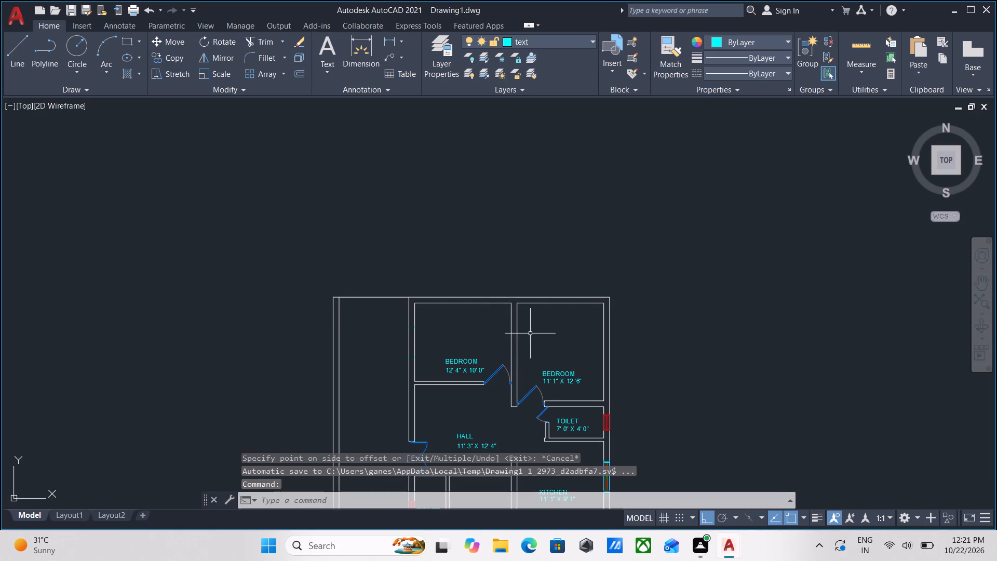
Trim away the partition between the two upper bedrooms and the upper-left bedroom's left wall in the copied plan.
{"action": "type", "text": "TR"}
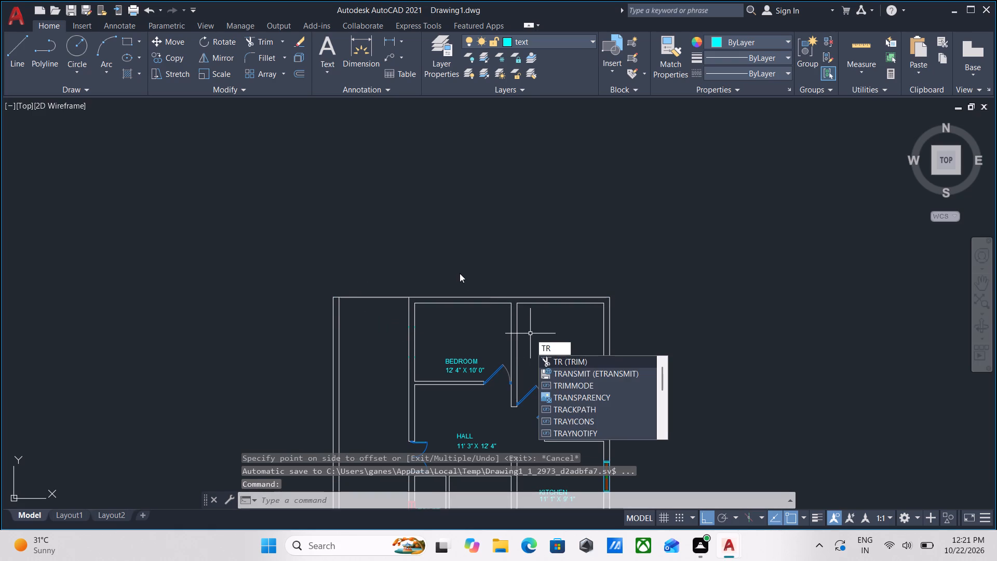
{"action": "key", "text": "Return"}
{"action": "left_click", "coordinate": [528, 319]}
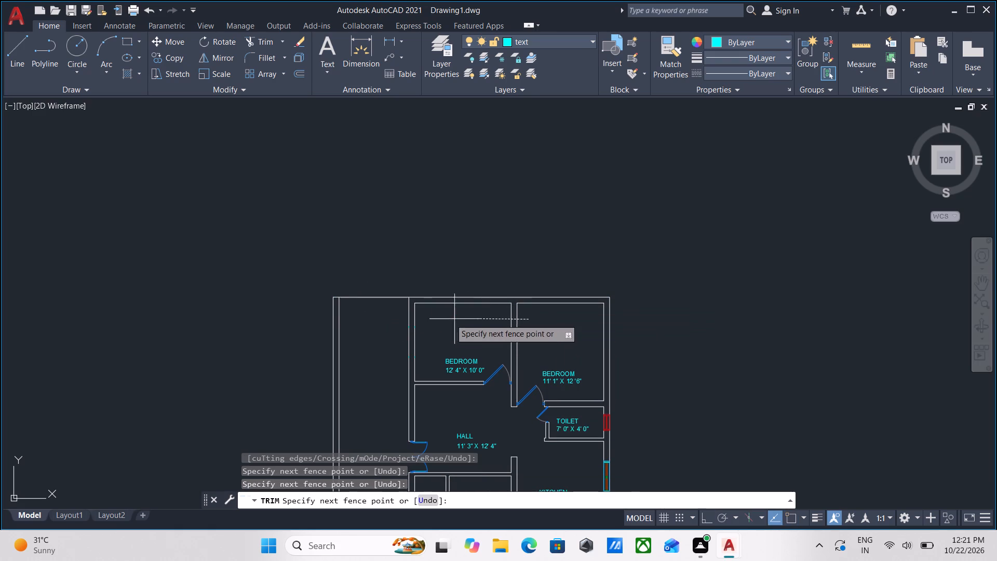
{"action": "left_click", "coordinate": [388, 326]}
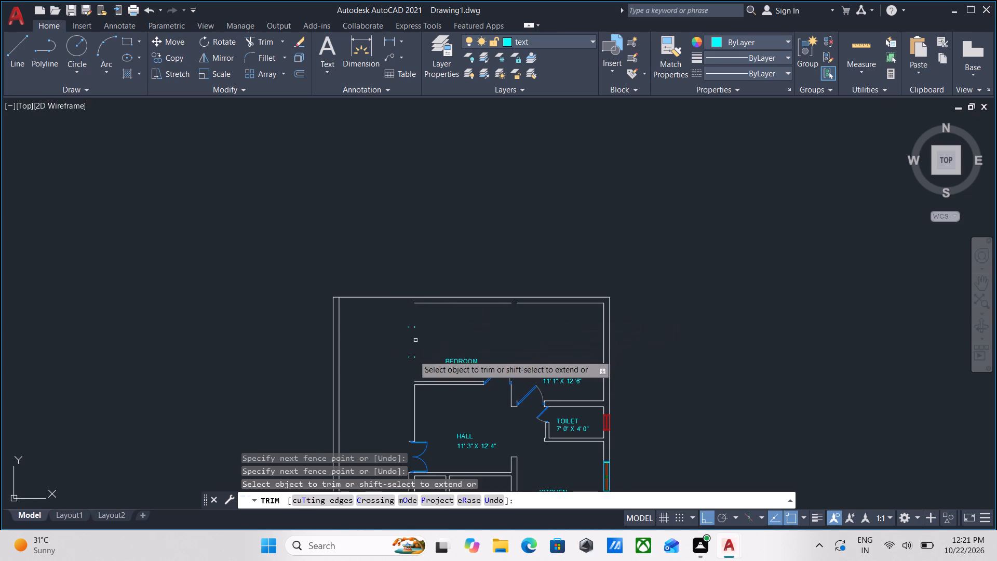
{"action": "key", "text": "Escape"}
Erase the leftover wall window fragments and the BEDROOM 12' 4" X 10' 0" label of the upper-left bedroom.
{"action": "left_click_drag", "start_coordinate": [470, 350], "coordinate": [466, 357]}
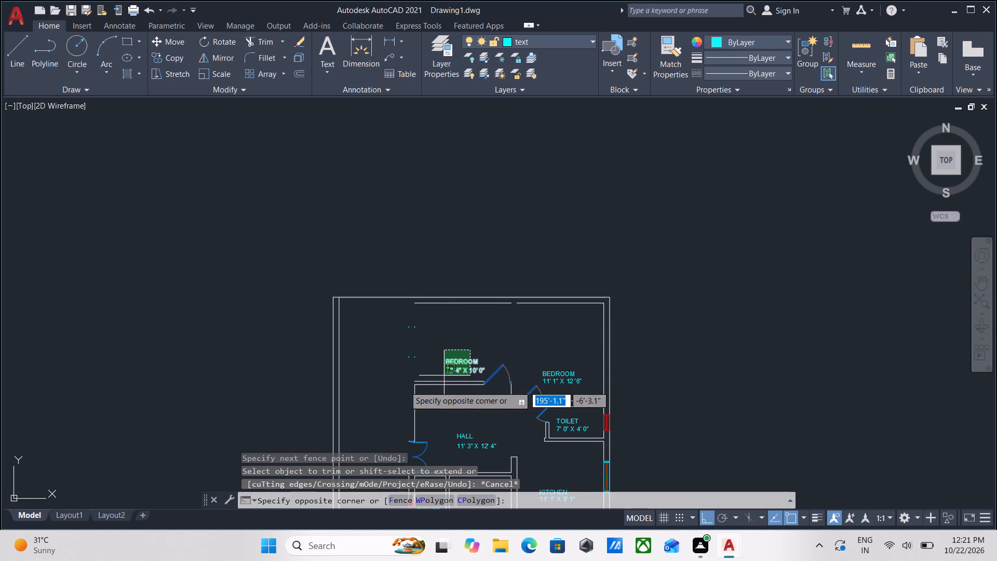
{"action": "left_click", "coordinate": [373, 327]}
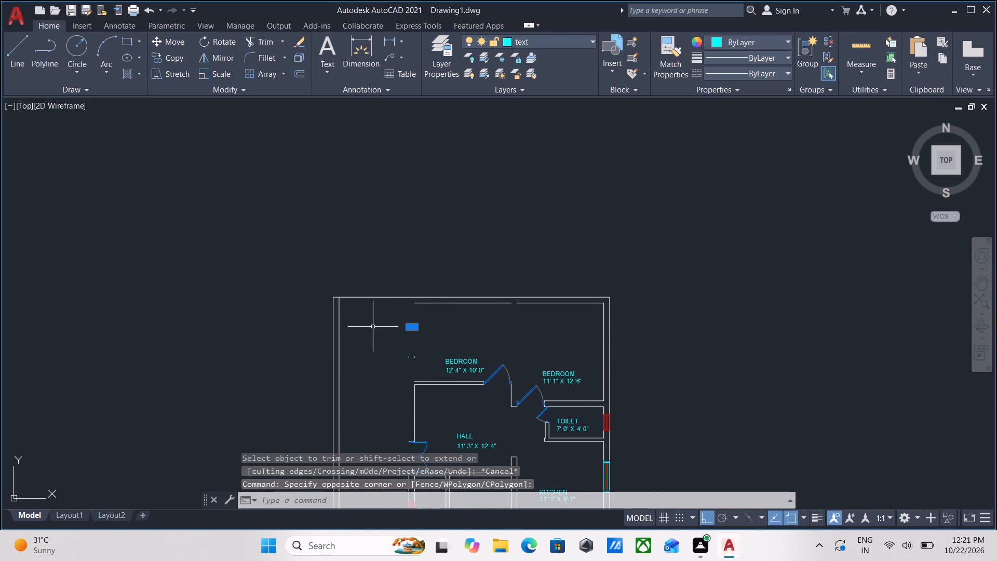
{"action": "left_click", "coordinate": [472, 350]}
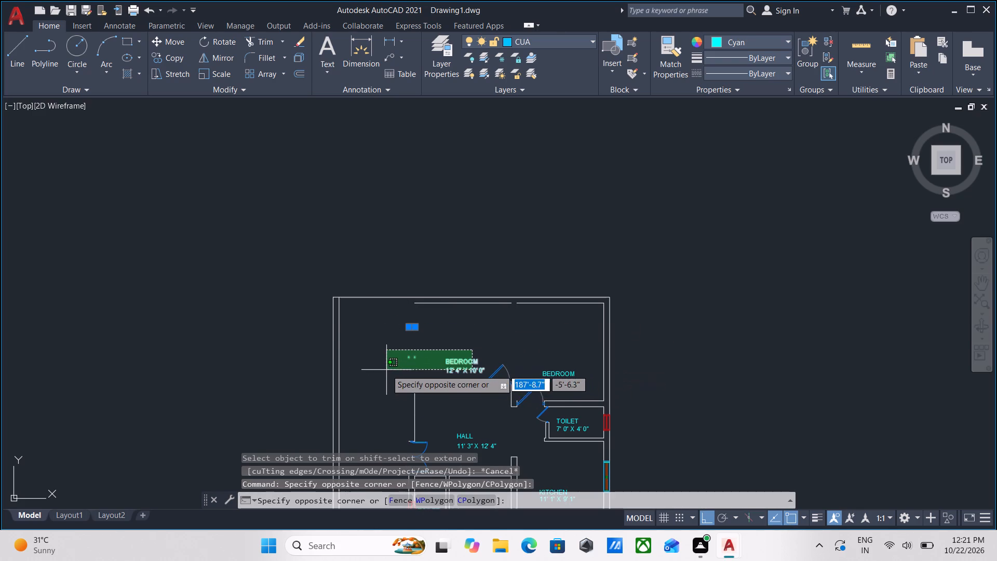
{"action": "left_click", "coordinate": [382, 378]}
{"action": "right_click", "coordinate": [466, 357]}
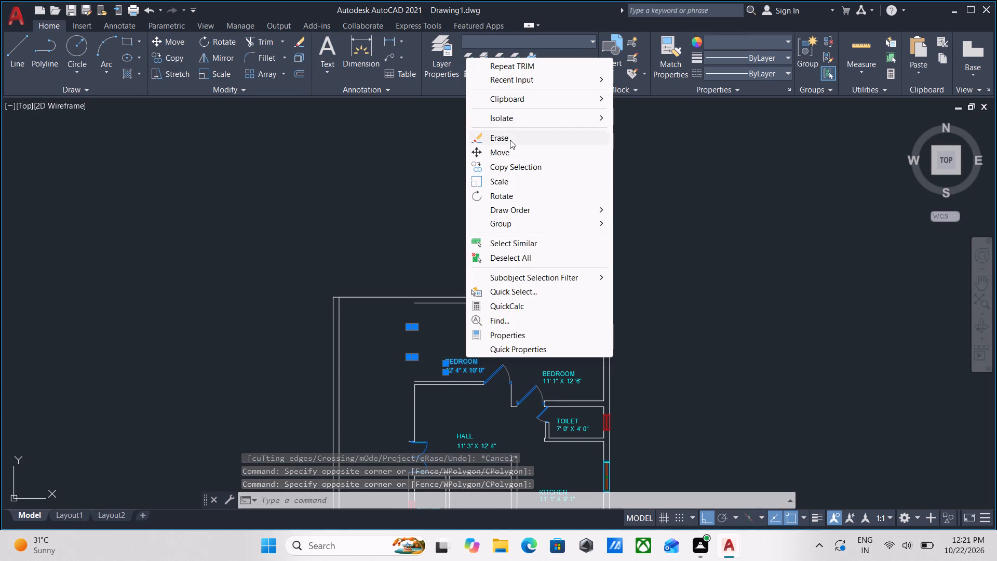
{"action": "left_click", "coordinate": [510, 140]}
Erase the interior walls, doors and labels around the hall, the upper-right bedroom and the 7' 0" X 4' 0" toilet.
{"action": "scroll", "coordinate": [525, 395], "scroll_direction": "up", "scroll_amount": 2}
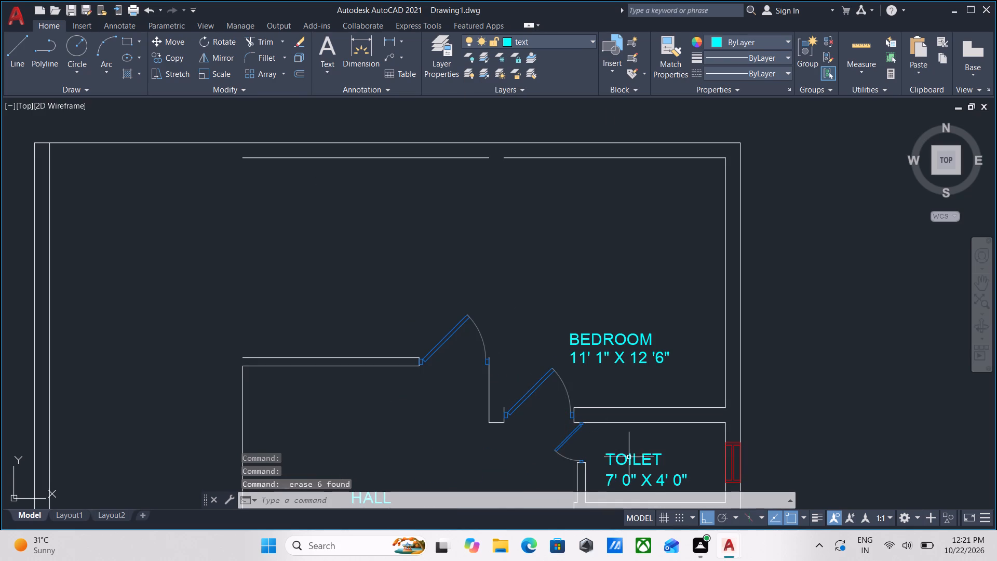
{"action": "left_click", "coordinate": [629, 457]}
{"action": "scroll", "coordinate": [593, 389], "scroll_direction": "down", "scroll_amount": 2}
{"action": "middle_click_drag", "start_coordinate": [588, 376], "coordinate": [572, 298]}
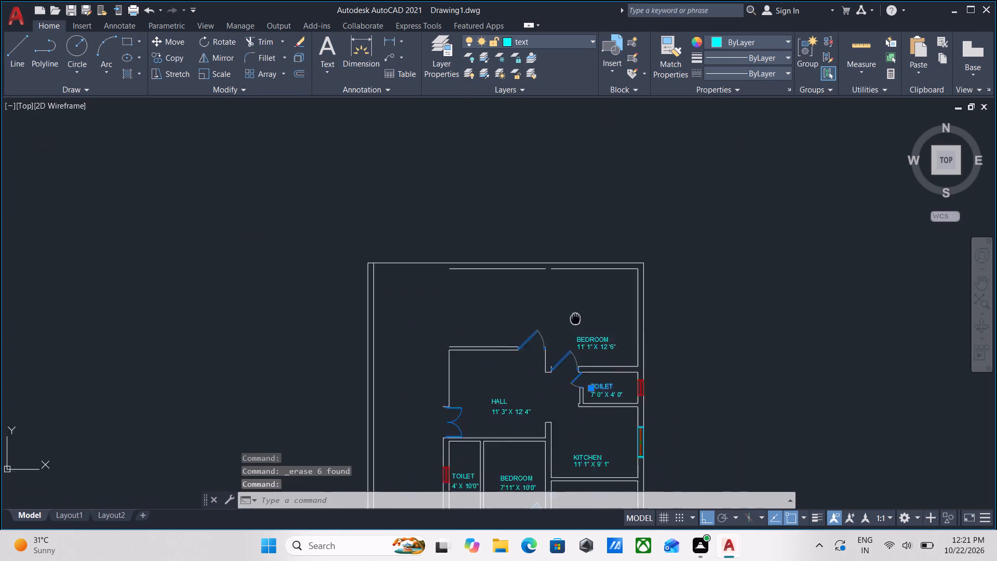
{"action": "middle_click_drag", "start_coordinate": [572, 298], "coordinate": [570, 288]}
{"action": "left_click", "coordinate": [601, 389]}
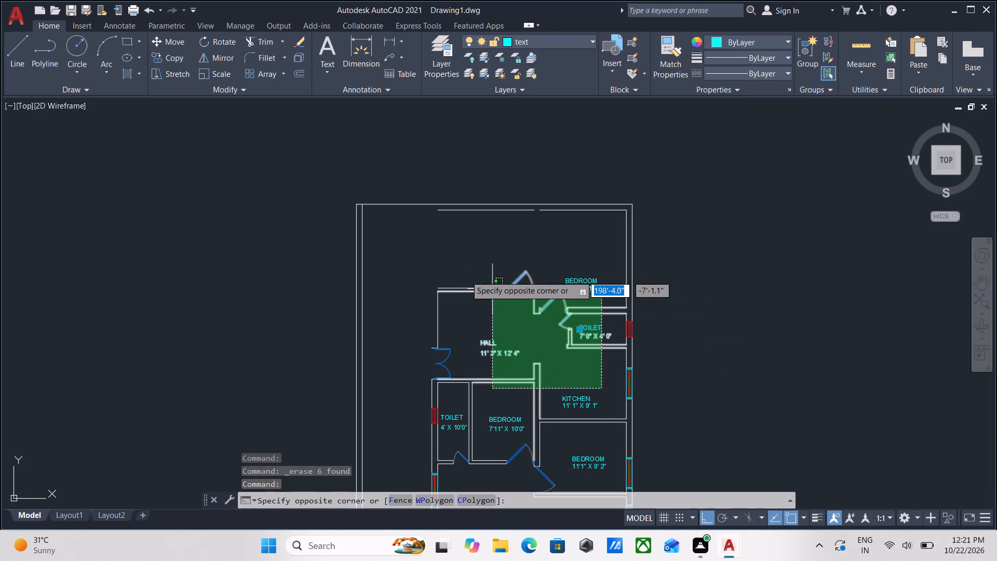
{"action": "left_click", "coordinate": [420, 261]}
{"action": "right_click", "coordinate": [419, 262]}
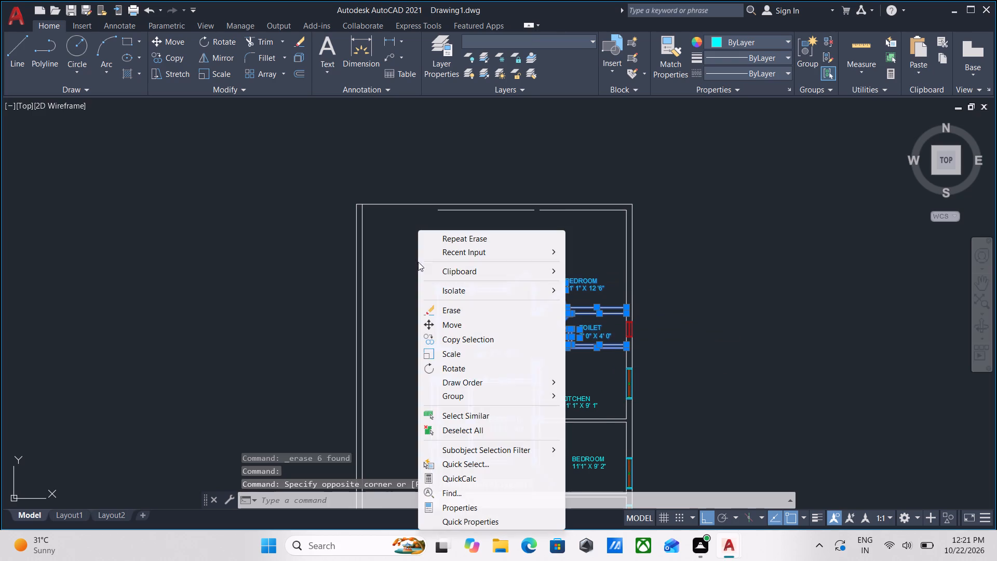
{"action": "left_click", "coordinate": [465, 306]}
Erase the KITCHEN 11' 1" X 9' 1", BEDROOM 7'11" X 10'0" and TOILET 4' X 10'0" labels plus the toilet's red window.
{"action": "scroll", "coordinate": [469, 314], "scroll_direction": "down", "scroll_amount": 1}
{"action": "middle_click_drag", "start_coordinate": [469, 315], "coordinate": [452, 249]}
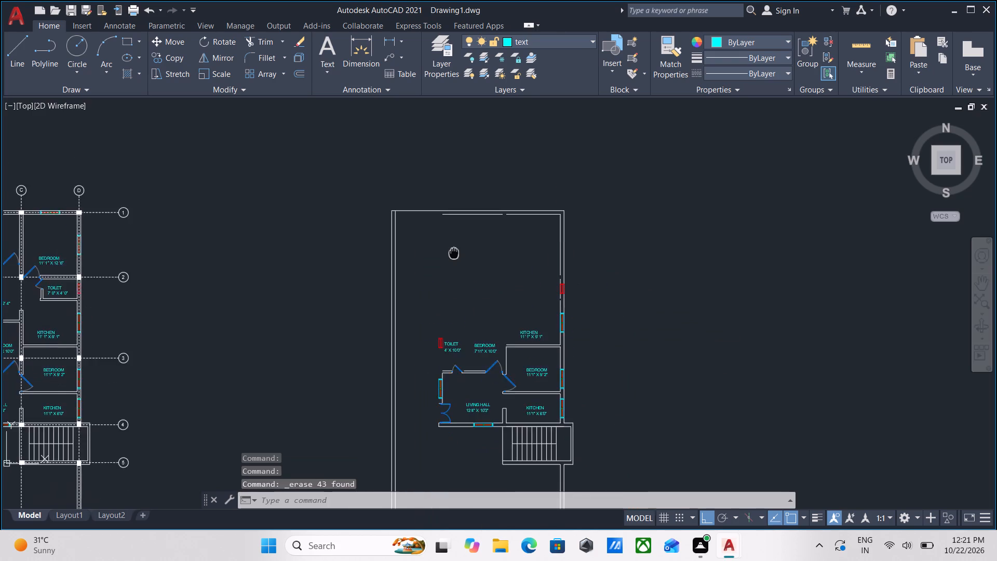
{"action": "left_click", "coordinate": [530, 381]}
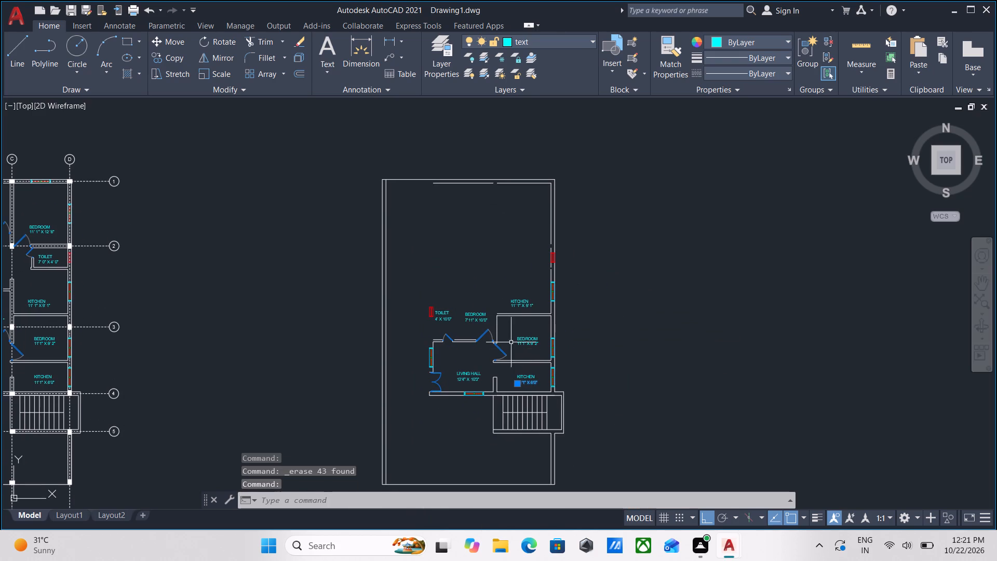
{"action": "key", "text": "Escape"}
{"action": "scroll", "coordinate": [528, 303], "scroll_direction": "up", "scroll_amount": 2}
{"action": "left_click", "coordinate": [529, 322]}
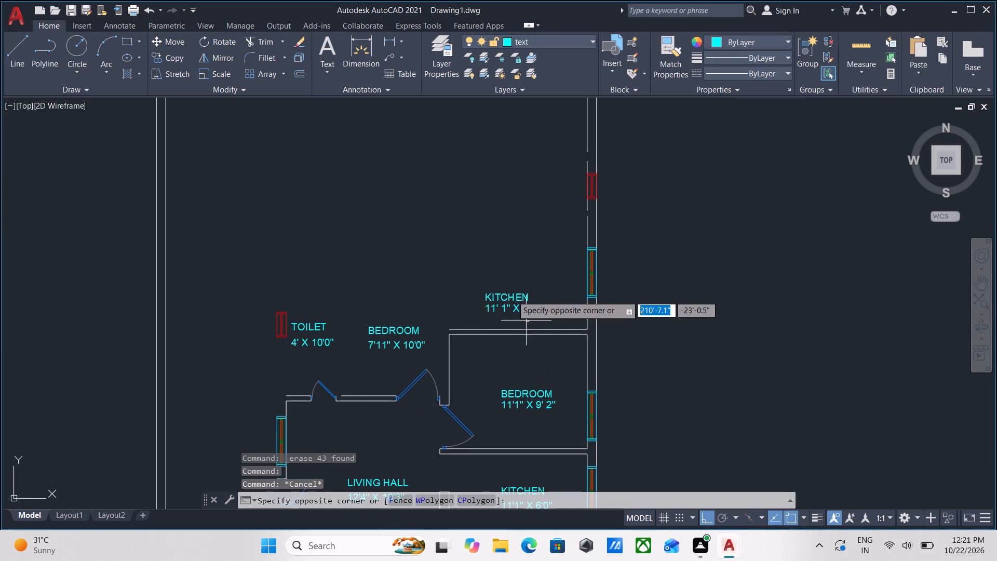
{"action": "left_click", "coordinate": [480, 271]}
{"action": "left_click", "coordinate": [439, 358]}
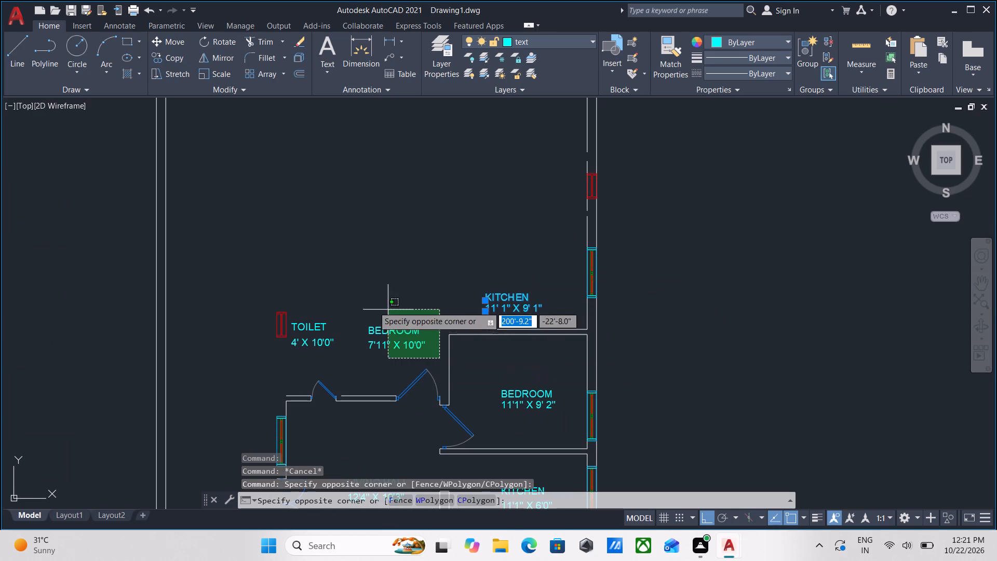
{"action": "left_click", "coordinate": [262, 279]}
{"action": "right_click", "coordinate": [261, 279]}
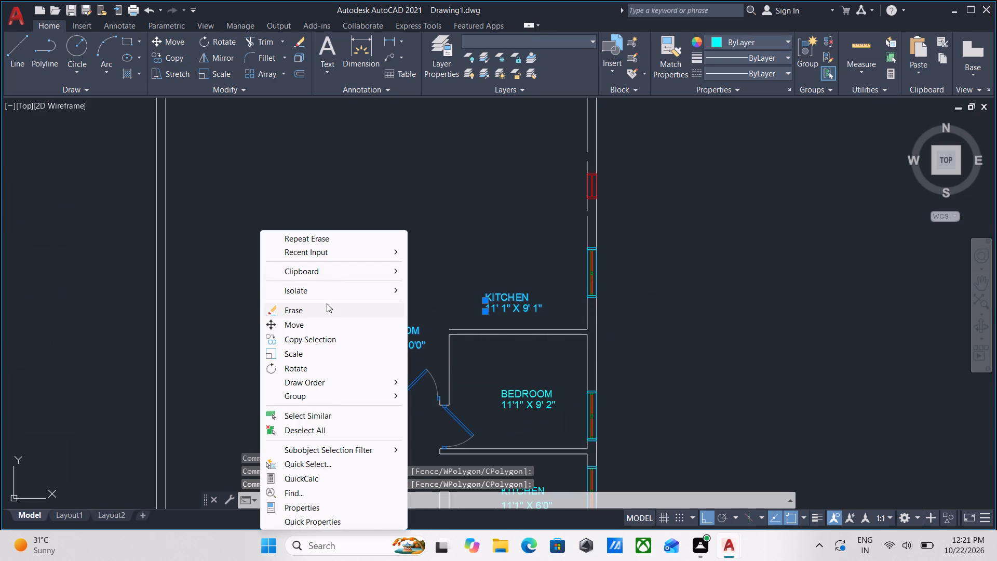
{"action": "left_click", "coordinate": [326, 305]}
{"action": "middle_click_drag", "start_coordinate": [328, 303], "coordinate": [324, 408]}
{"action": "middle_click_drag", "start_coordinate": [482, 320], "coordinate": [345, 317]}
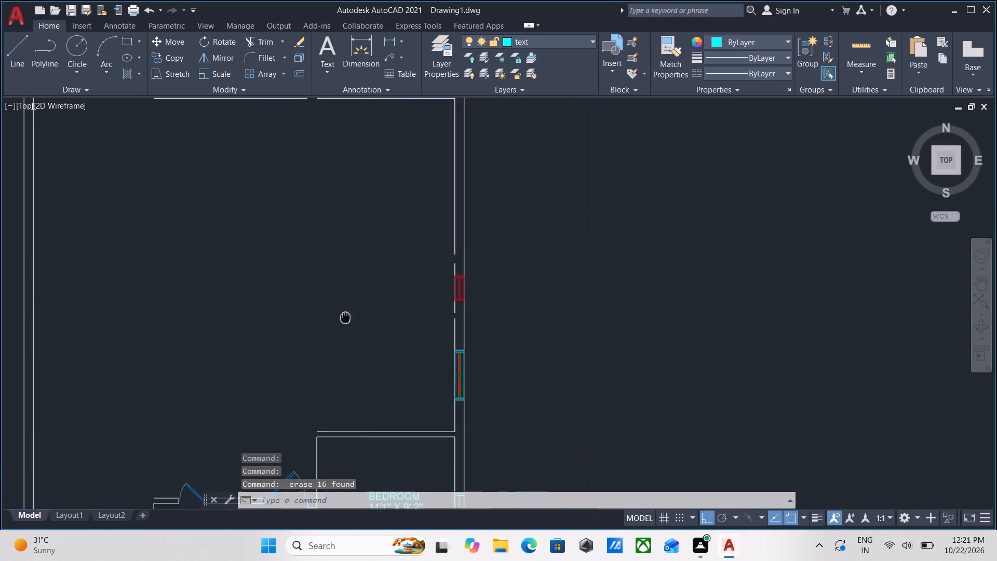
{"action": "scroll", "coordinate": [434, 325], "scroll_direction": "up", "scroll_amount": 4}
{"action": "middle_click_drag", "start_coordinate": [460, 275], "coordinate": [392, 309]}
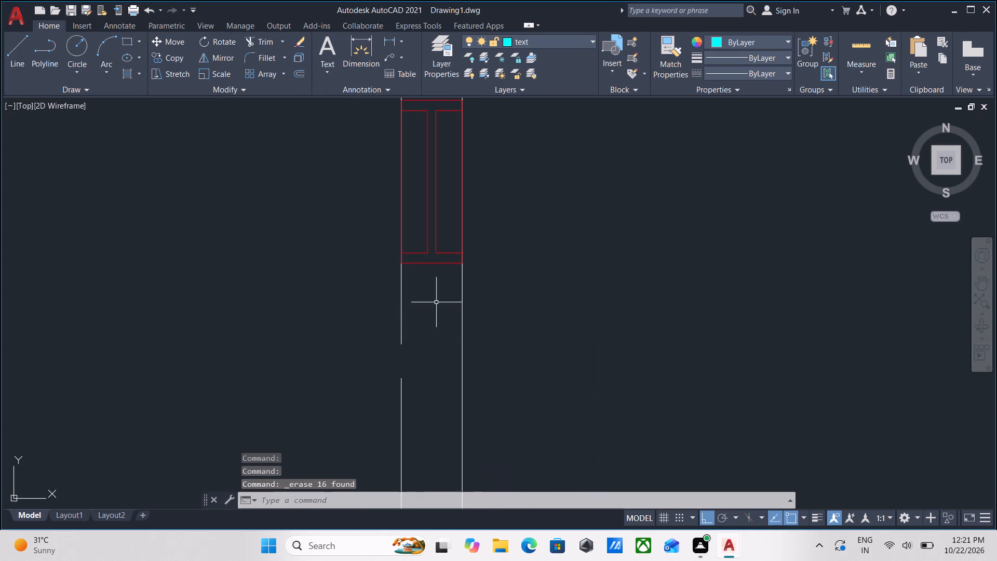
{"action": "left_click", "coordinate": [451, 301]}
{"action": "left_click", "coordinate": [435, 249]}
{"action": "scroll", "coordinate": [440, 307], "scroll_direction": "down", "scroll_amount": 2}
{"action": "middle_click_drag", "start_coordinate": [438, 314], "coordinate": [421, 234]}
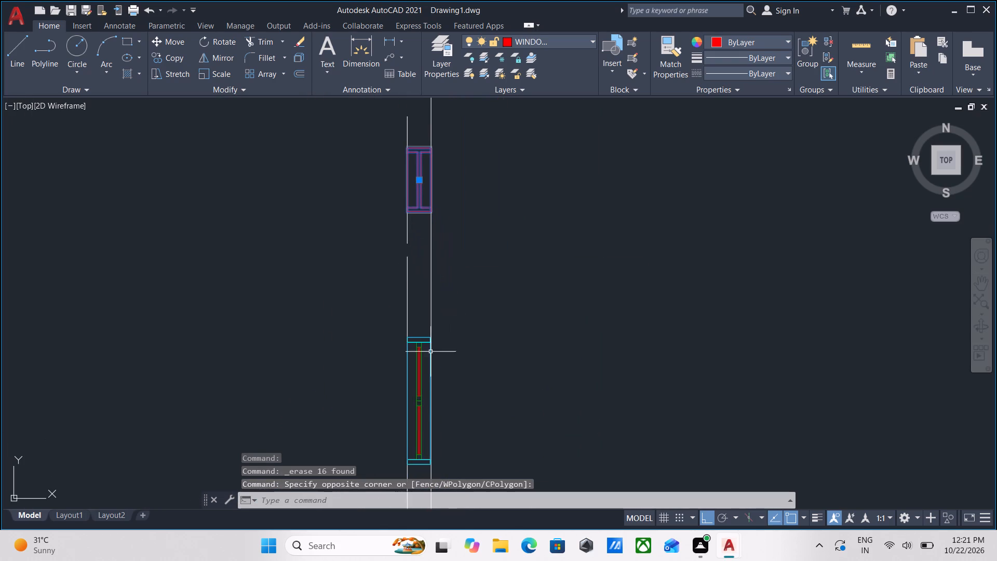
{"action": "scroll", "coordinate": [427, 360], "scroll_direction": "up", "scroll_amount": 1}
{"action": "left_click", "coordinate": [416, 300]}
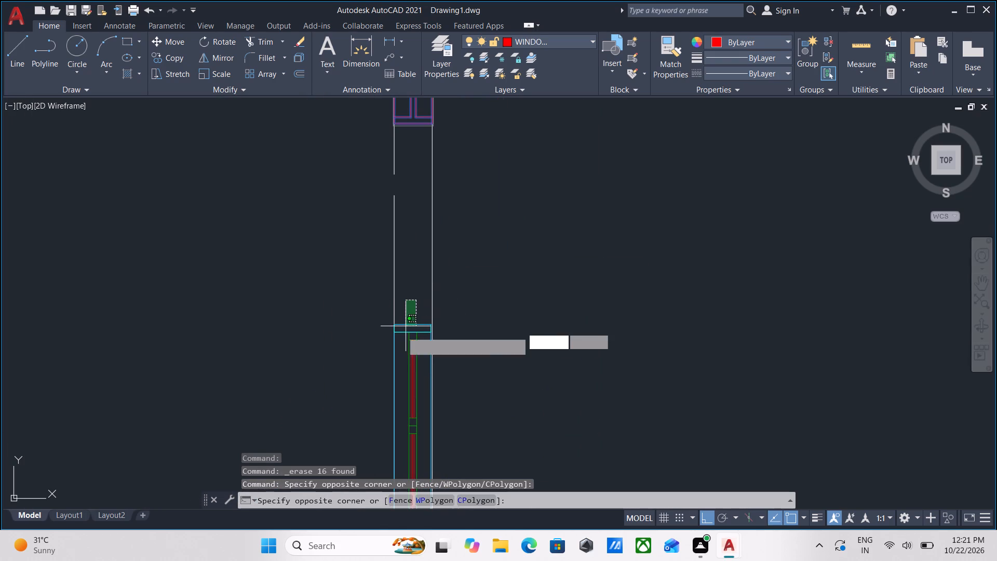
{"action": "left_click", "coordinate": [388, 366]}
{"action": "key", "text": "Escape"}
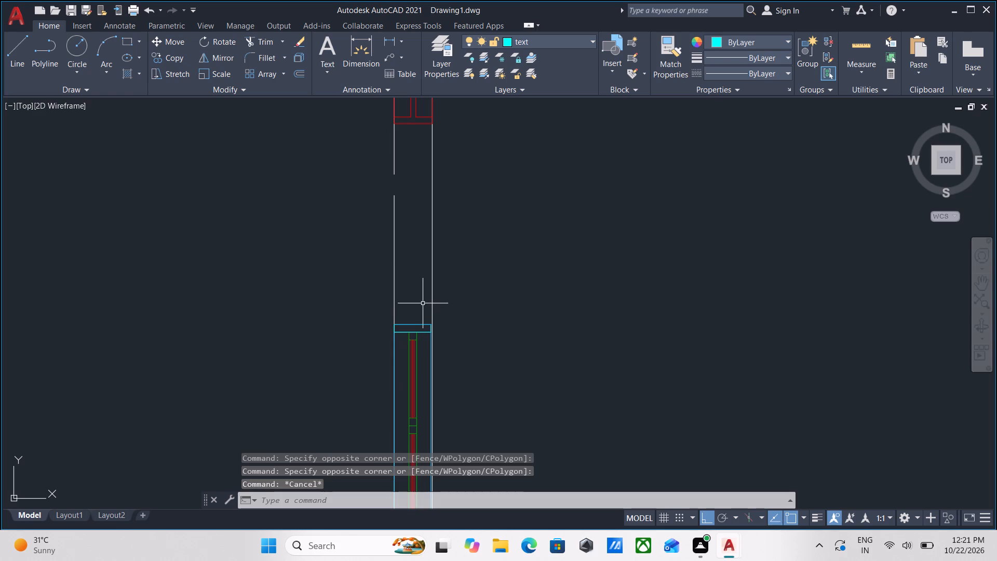
Erase the cyan-framed window and the red window in the copied plan's right outer wall above the remaining rooms.
{"action": "left_click", "coordinate": [423, 300]}
{"action": "left_click", "coordinate": [414, 342]}
{"action": "middle_click_drag", "start_coordinate": [415, 285], "coordinate": [408, 382]}
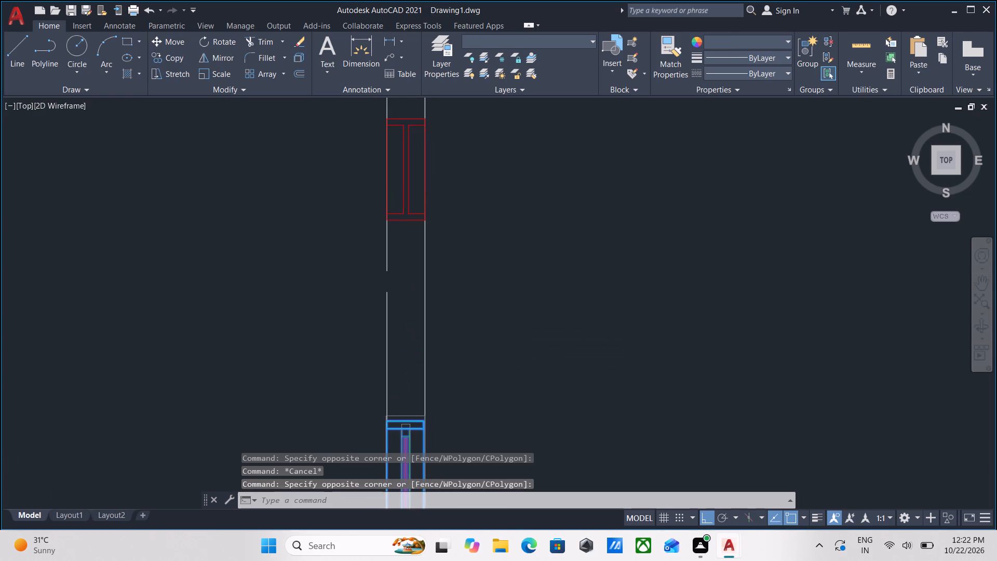
{"action": "scroll", "coordinate": [408, 279], "scroll_direction": "up", "scroll_amount": 1}
{"action": "middle_click_drag", "start_coordinate": [408, 274], "coordinate": [407, 368]}
{"action": "left_click", "coordinate": [405, 315]}
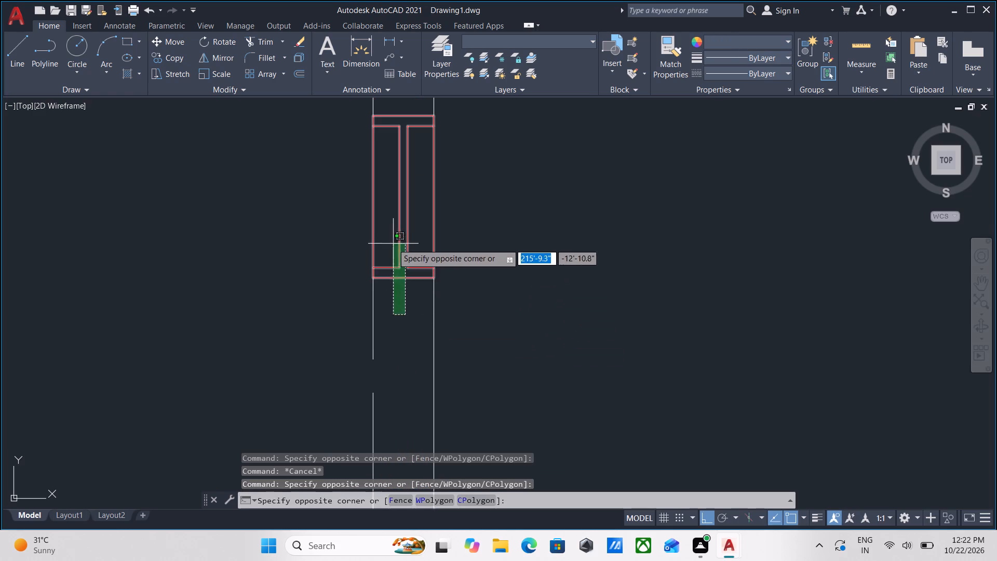
{"action": "left_click", "coordinate": [393, 244]}
{"action": "scroll", "coordinate": [393, 244], "scroll_direction": "down", "scroll_amount": 3}
{"action": "scroll", "coordinate": [401, 328], "scroll_direction": "up", "scroll_amount": 1}
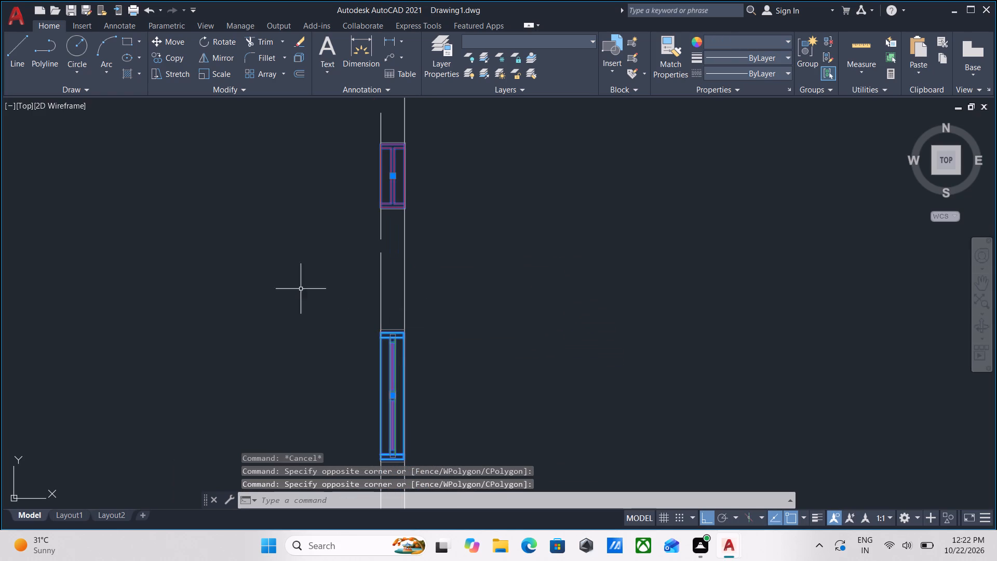
{"action": "right_click", "coordinate": [257, 287]}
{"action": "left_click", "coordinate": [302, 310]}
Extend the top wall's two inner line segments to bridge their gap and reach the left wall's inner line.
{"action": "scroll", "coordinate": [302, 310], "scroll_direction": "down", "scroll_amount": 2}
{"action": "middle_click_drag", "start_coordinate": [302, 310], "coordinate": [386, 339]}
{"action": "scroll", "coordinate": [354, 299], "scroll_direction": "down", "scroll_amount": 2}
{"action": "middle_click_drag", "start_coordinate": [365, 327], "coordinate": [395, 383]}
{"action": "middle_click_drag", "start_coordinate": [291, 245], "coordinate": [327, 290]}
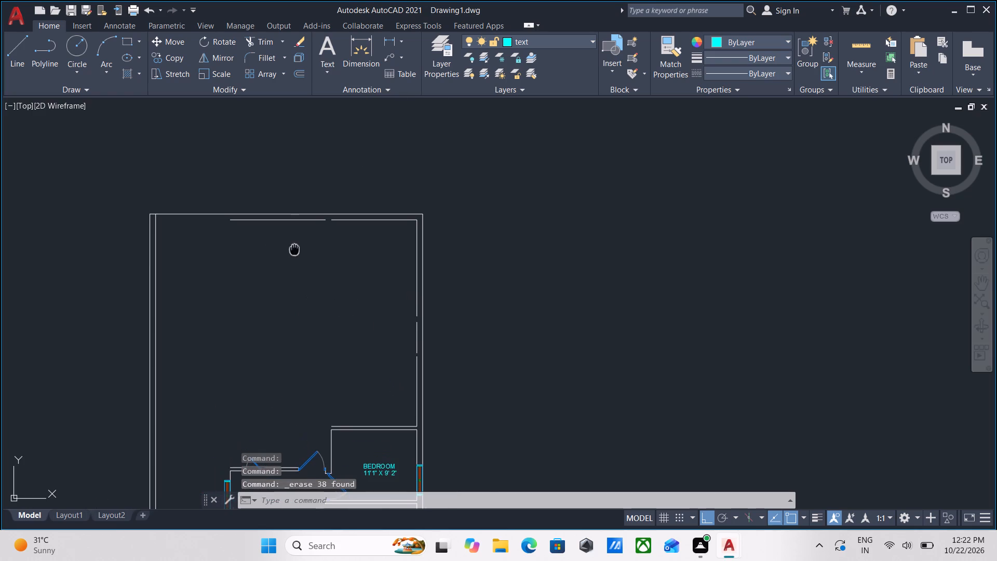
{"action": "middle_click_drag", "start_coordinate": [327, 290], "coordinate": [361, 328]}
{"action": "scroll", "coordinate": [308, 280], "scroll_direction": "up", "scroll_amount": 2}
{"action": "middle_click_drag", "start_coordinate": [406, 355], "coordinate": [383, 355]}
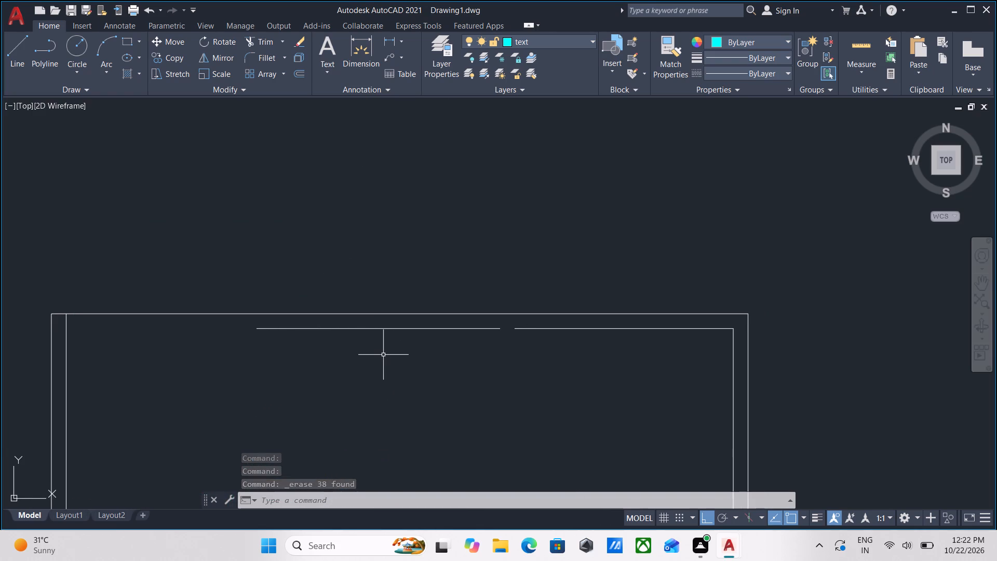
{"action": "type", "text": "EX"}
{"action": "key", "text": "Return"}
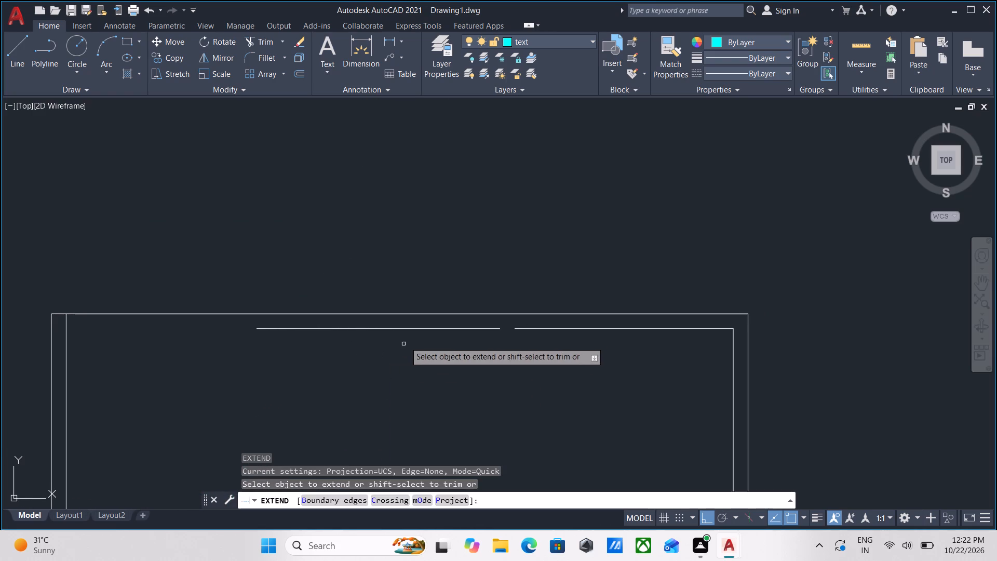
{"action": "left_click", "coordinate": [410, 327]}
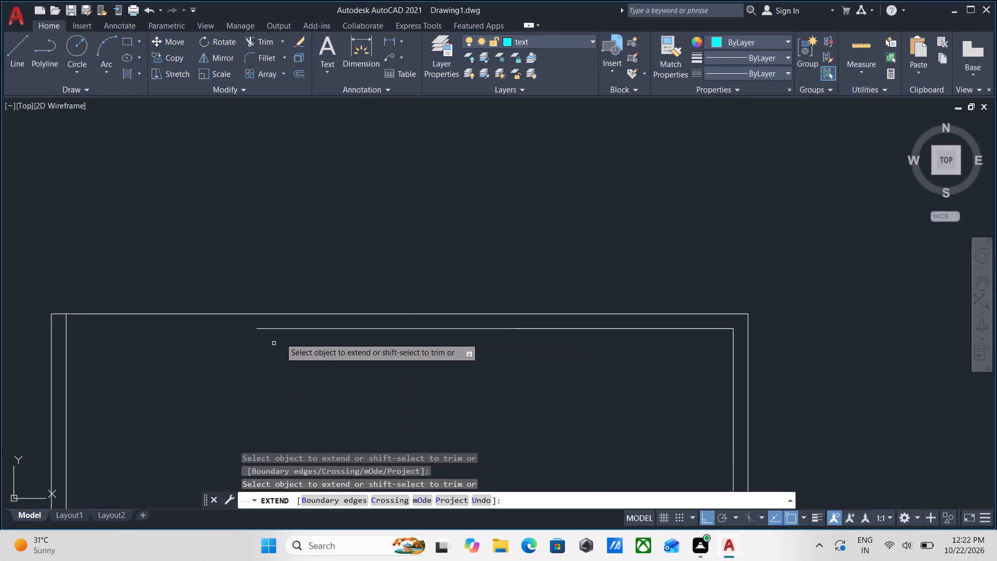
{"action": "left_click", "coordinate": [297, 328]}
{"action": "scroll", "coordinate": [232, 346], "scroll_direction": "down", "scroll_amount": 1}
{"action": "middle_click_drag", "start_coordinate": [232, 346], "coordinate": [372, 303]}
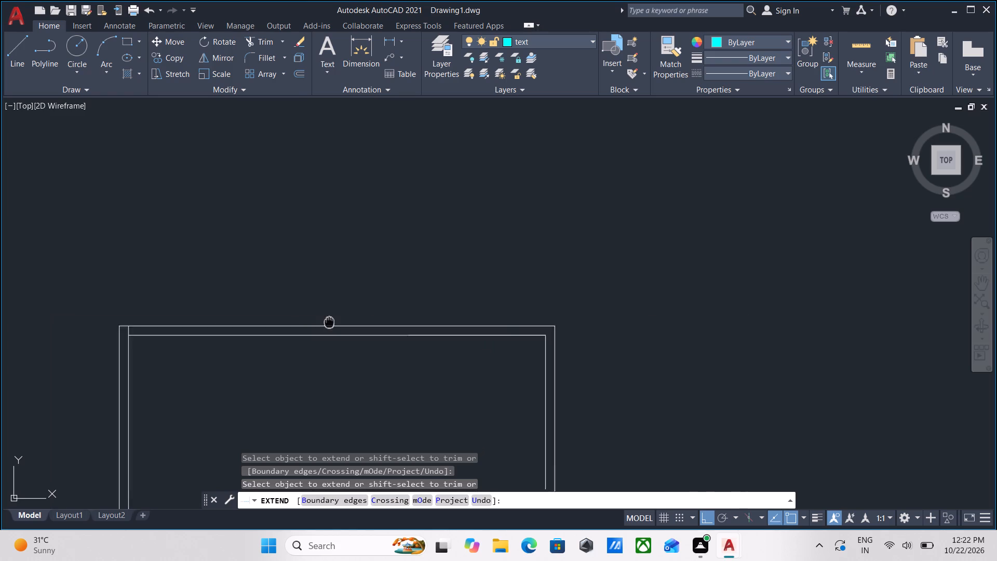
{"action": "middle_click_drag", "start_coordinate": [372, 303], "coordinate": [381, 297]}
{"action": "key", "text": "Escape"}
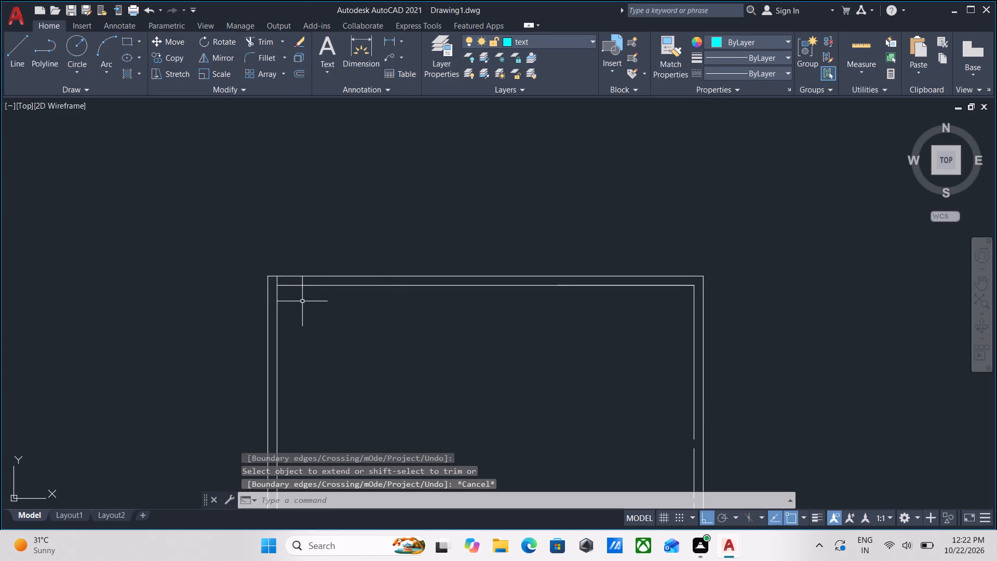
Trim the left wall's inner line where it runs past the top wall's inner line at the upper-left corner.
{"action": "key", "text": "t"}
{"action": "key", "text": "r"}
{"action": "key", "text": "Return"}
{"action": "scroll", "coordinate": [290, 283], "scroll_direction": "up", "scroll_amount": 2}
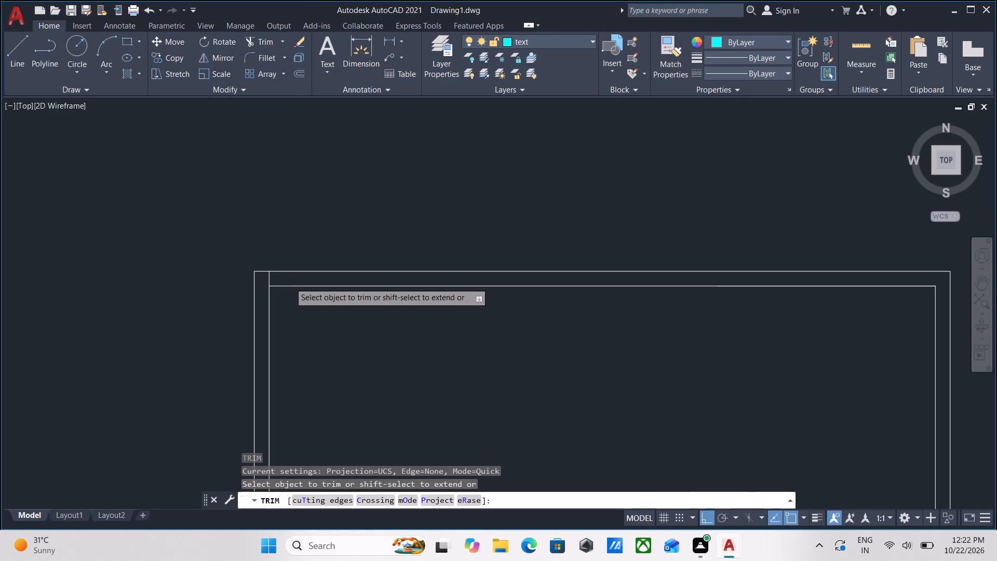
{"action": "scroll", "coordinate": [268, 282], "scroll_direction": "up", "scroll_amount": 2}
{"action": "left_click", "coordinate": [263, 278]}
{"action": "left_click", "coordinate": [209, 267]}
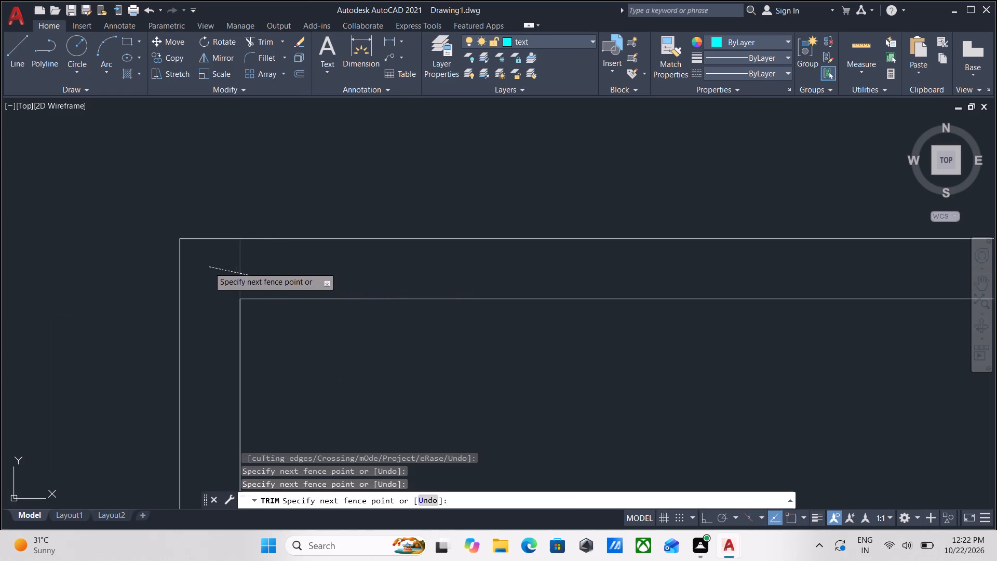
{"action": "scroll", "coordinate": [210, 265], "scroll_direction": "down", "scroll_amount": 3}
{"action": "key", "text": "Escape"}
{"action": "scroll", "coordinate": [282, 297], "scroll_direction": "down", "scroll_amount": 2}
{"action": "middle_click_drag", "start_coordinate": [282, 297], "coordinate": [220, 262]}
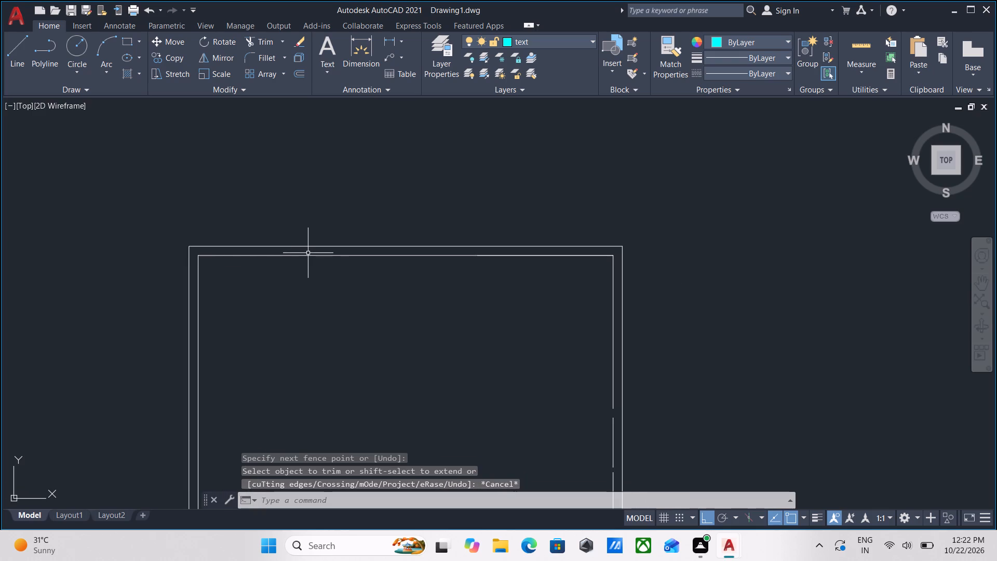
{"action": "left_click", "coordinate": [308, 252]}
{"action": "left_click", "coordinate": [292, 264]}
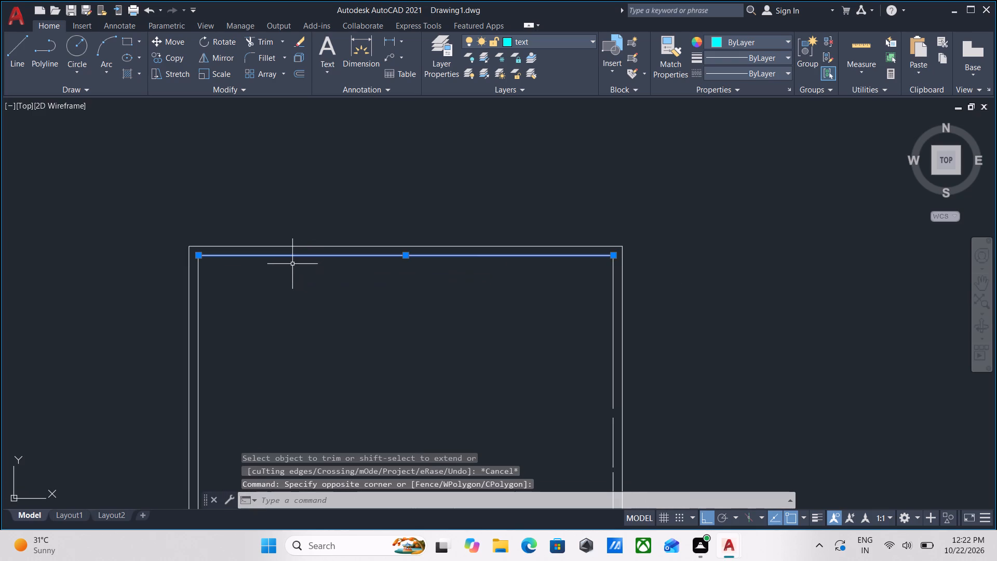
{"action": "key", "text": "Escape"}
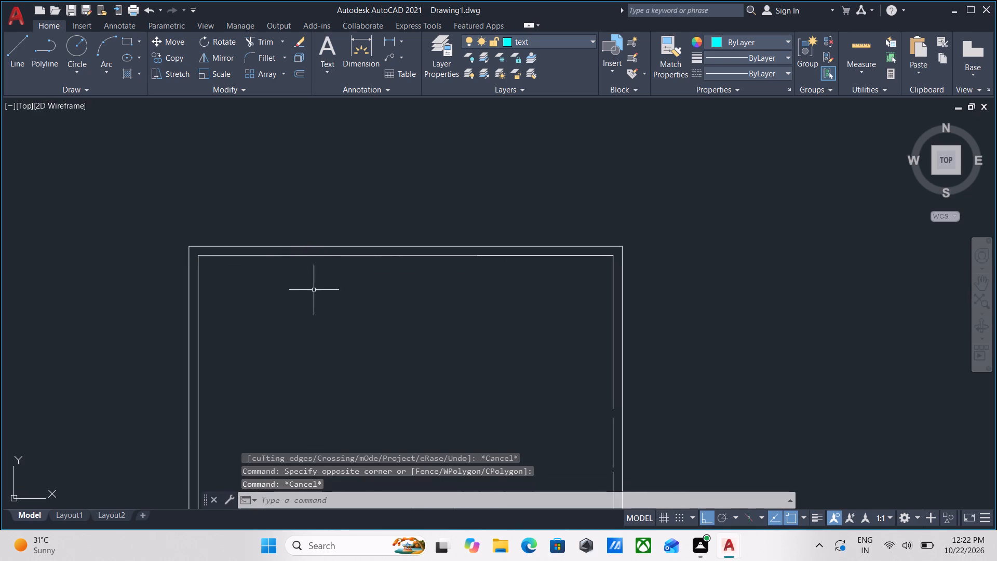
Erase the three broken inner line segments of the right outer wall between the top corner and the BEDROOM 11'1" X 9' 2".
{"action": "middle_click_drag", "start_coordinate": [436, 352], "coordinate": [280, 272]}
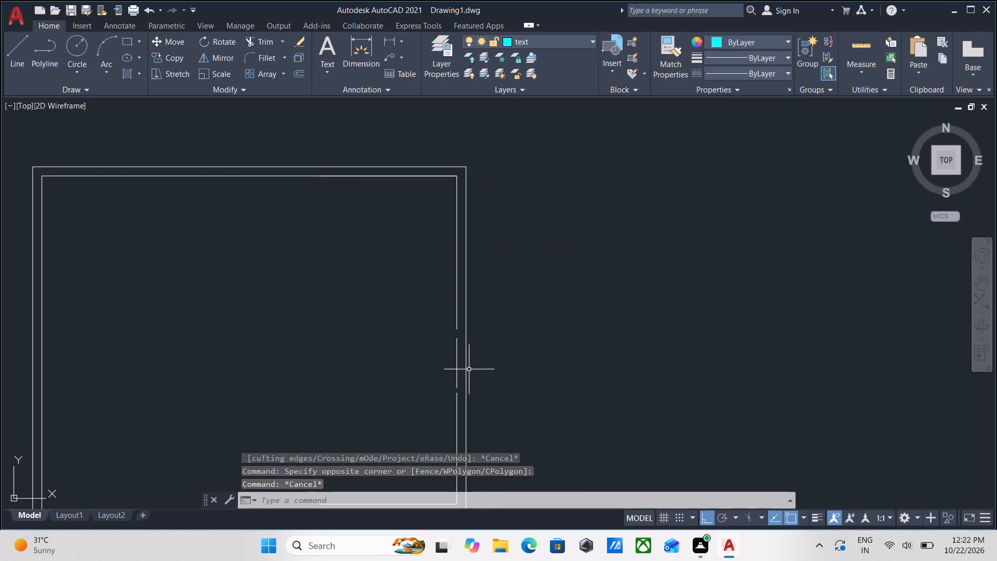
{"action": "left_click", "coordinate": [462, 360]}
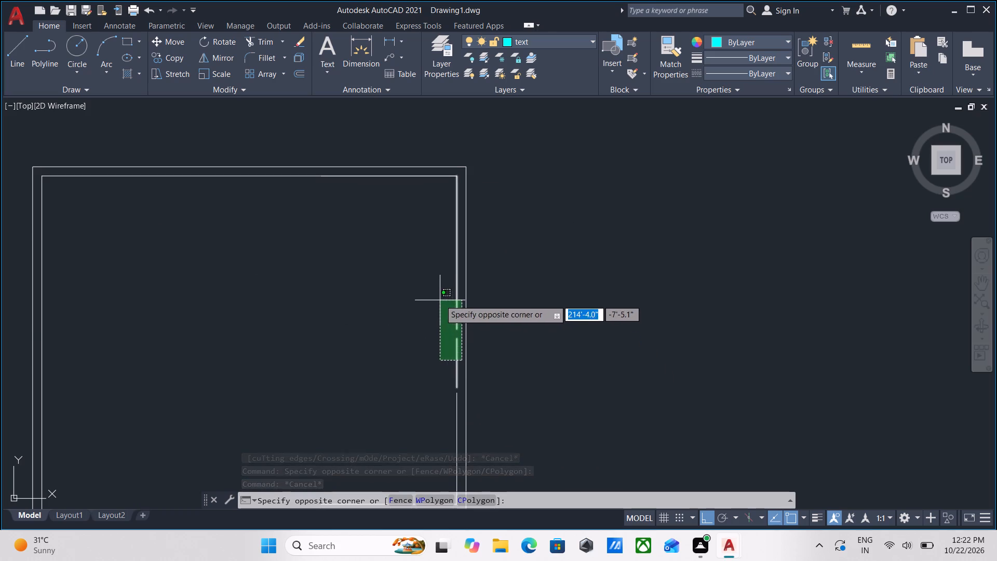
{"action": "left_click", "coordinate": [440, 300]}
{"action": "scroll", "coordinate": [442, 325], "scroll_direction": "down", "scroll_amount": 2}
{"action": "middle_click_drag", "start_coordinate": [437, 324], "coordinate": [415, 255]}
{"action": "scroll", "coordinate": [420, 293], "scroll_direction": "up", "scroll_amount": 1}
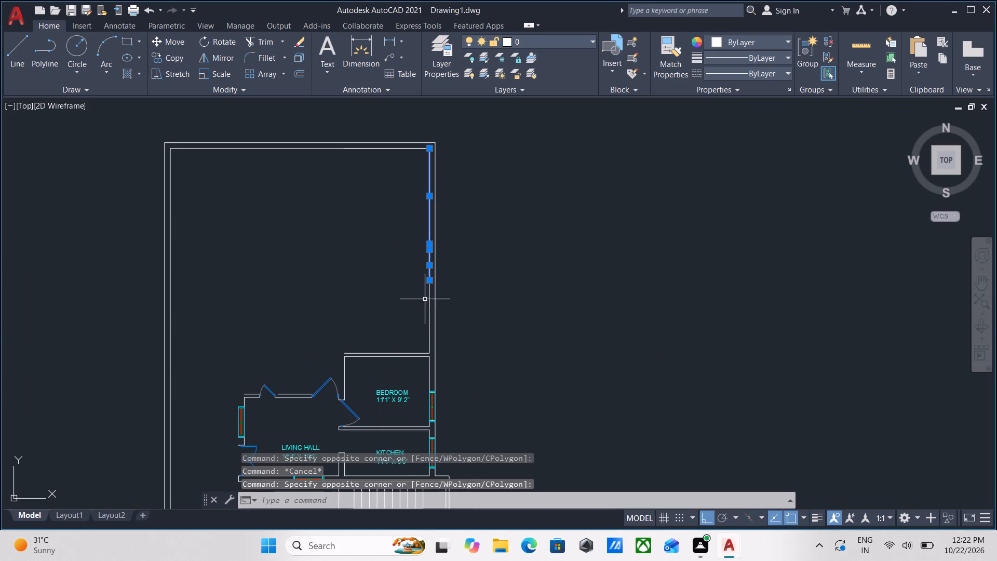
{"action": "right_click", "coordinate": [378, 271]}
{"action": "left_click", "coordinate": [415, 304]}
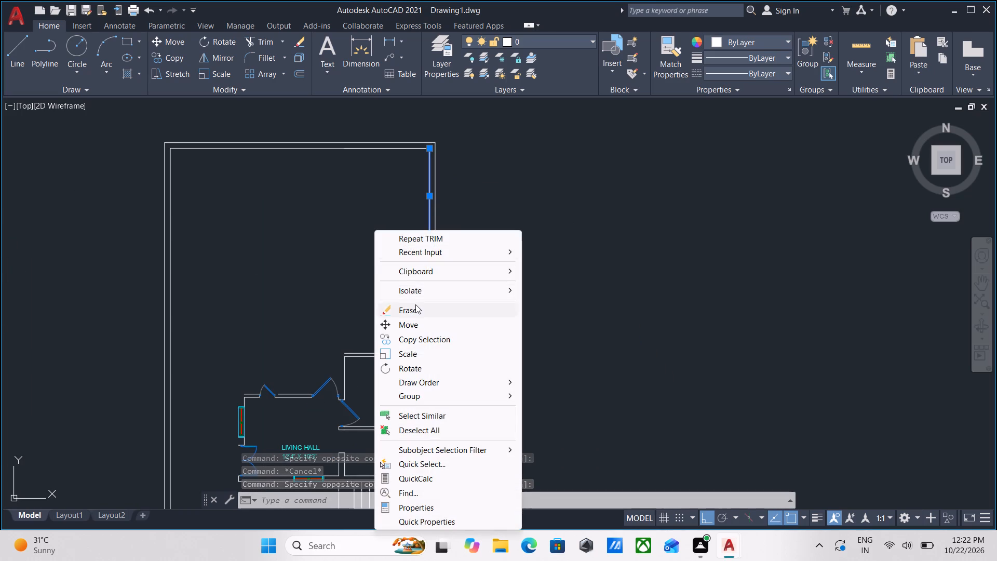
{"action": "scroll", "coordinate": [433, 293], "scroll_direction": "up", "scroll_amount": 1}
{"action": "left_click", "coordinate": [432, 326]}
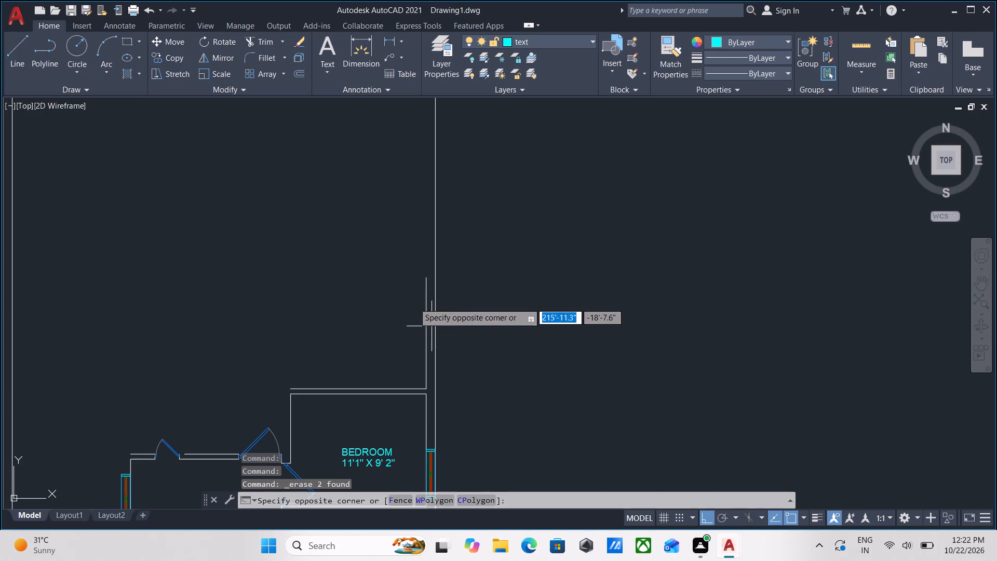
{"action": "left_click", "coordinate": [413, 302]}
{"action": "right_click_drag", "start_coordinate": [410, 302], "coordinate": [402, 303]}
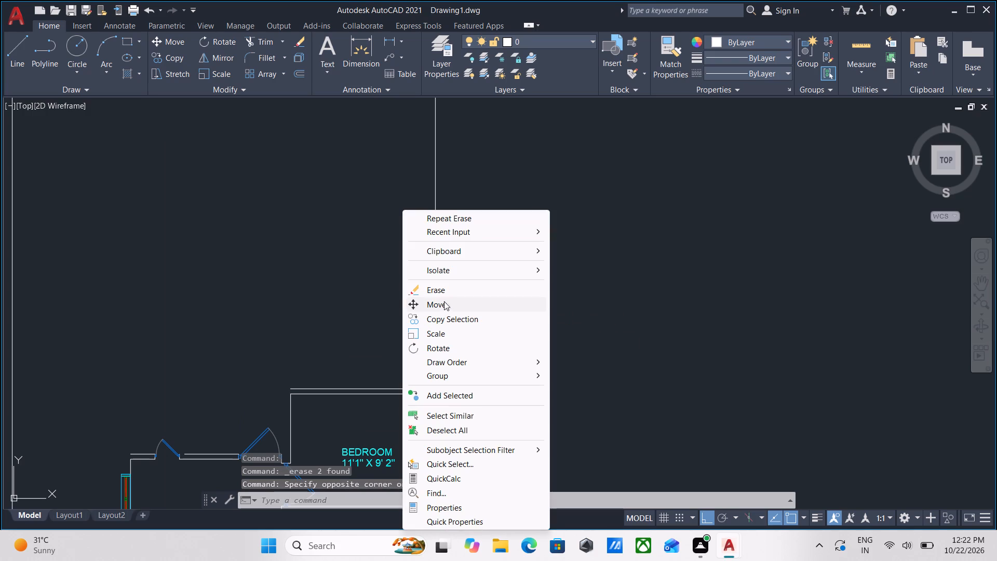
{"action": "left_click", "coordinate": [446, 291]}
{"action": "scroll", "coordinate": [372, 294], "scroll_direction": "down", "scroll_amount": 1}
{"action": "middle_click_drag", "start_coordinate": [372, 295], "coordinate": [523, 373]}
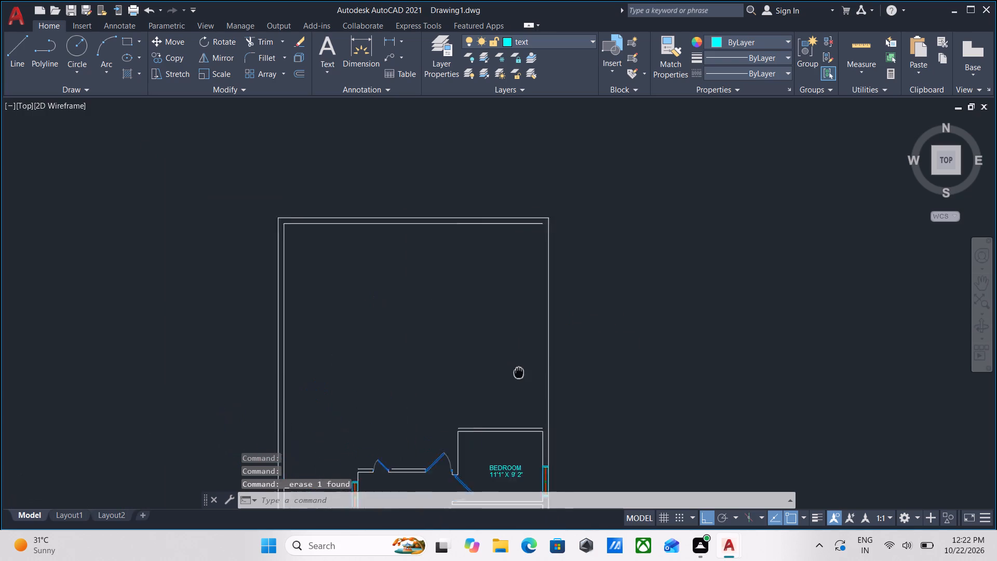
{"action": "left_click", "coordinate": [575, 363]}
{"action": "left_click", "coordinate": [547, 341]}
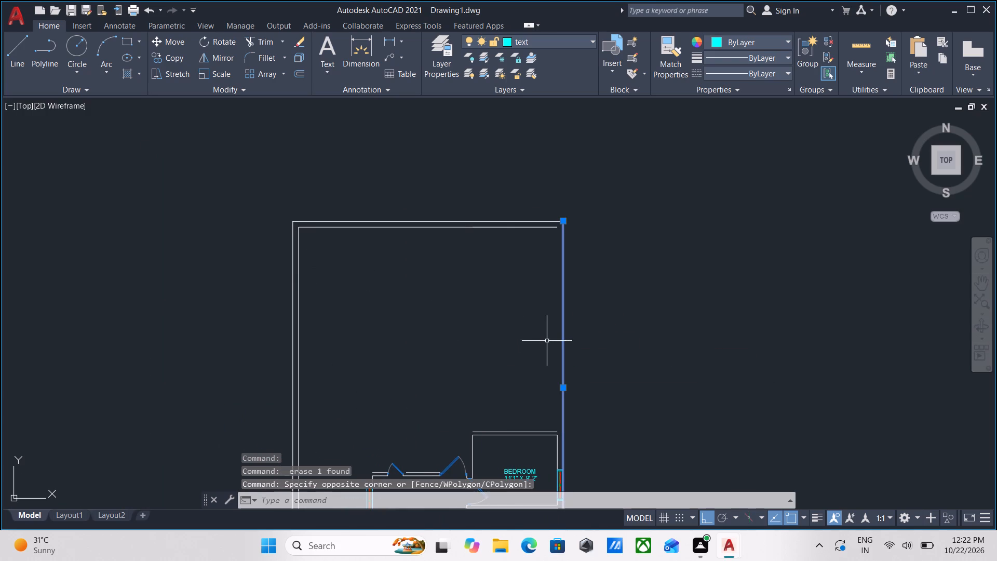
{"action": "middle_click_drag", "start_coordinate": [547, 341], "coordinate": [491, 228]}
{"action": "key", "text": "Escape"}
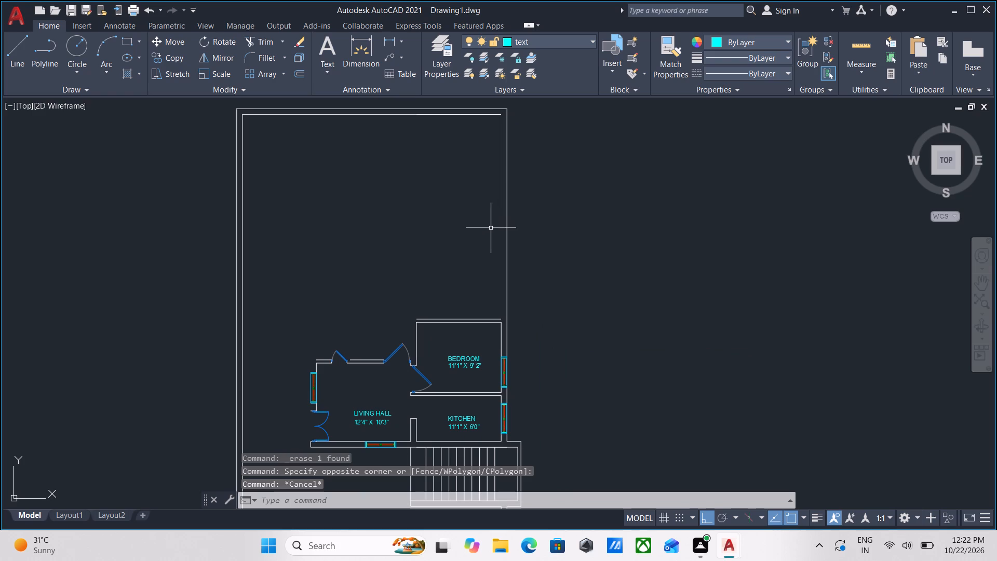
Offset the right outer wall's boundary line 9" inward.
{"action": "left_click", "coordinate": [518, 251]}
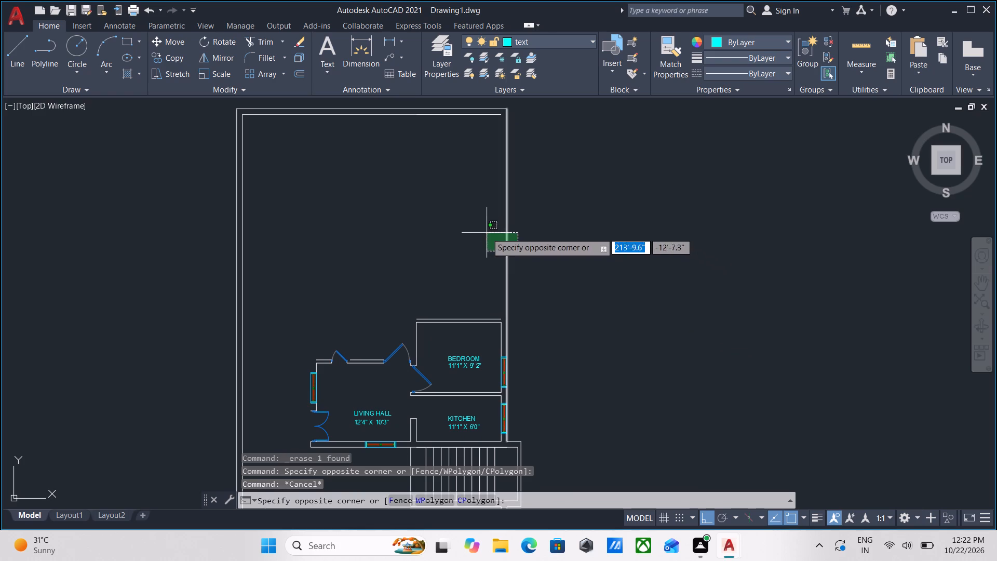
{"action": "left_click", "coordinate": [487, 233]}
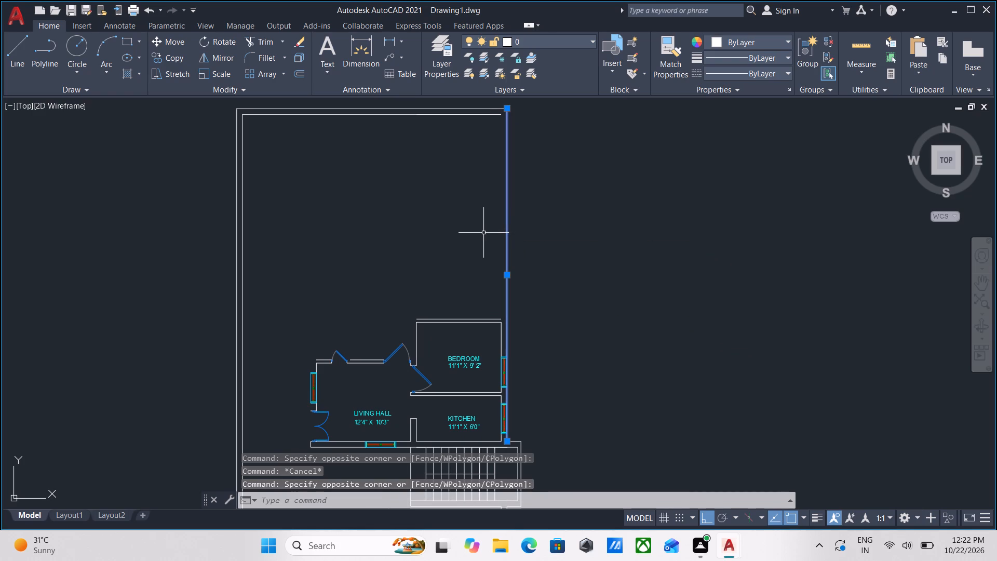
{"action": "key", "text": "i"}
{"action": "key", "text": "BackSpace"}
{"action": "key", "text": "o"}
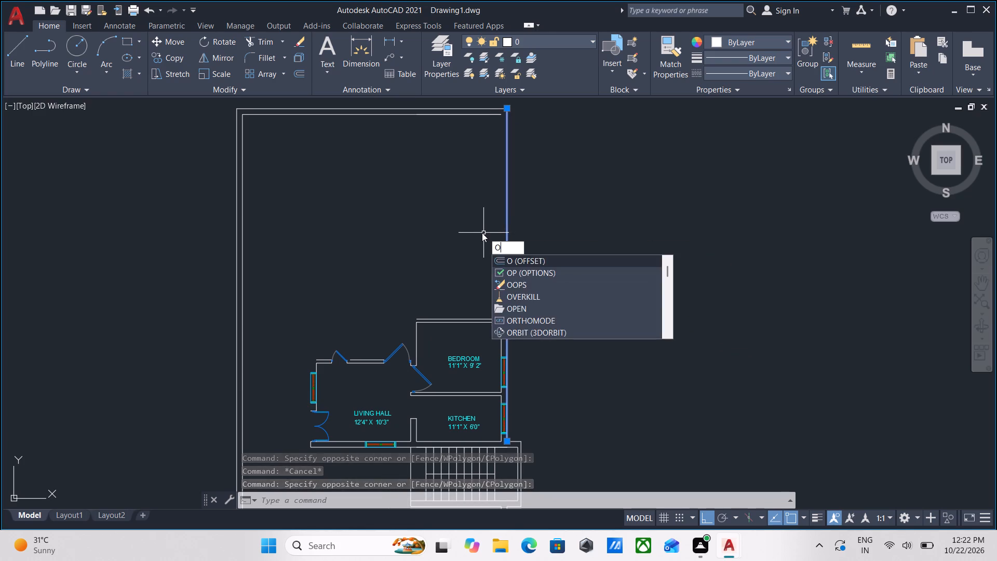
{"action": "key", "text": "Return"}
{"action": "left_click", "coordinate": [507, 238]}
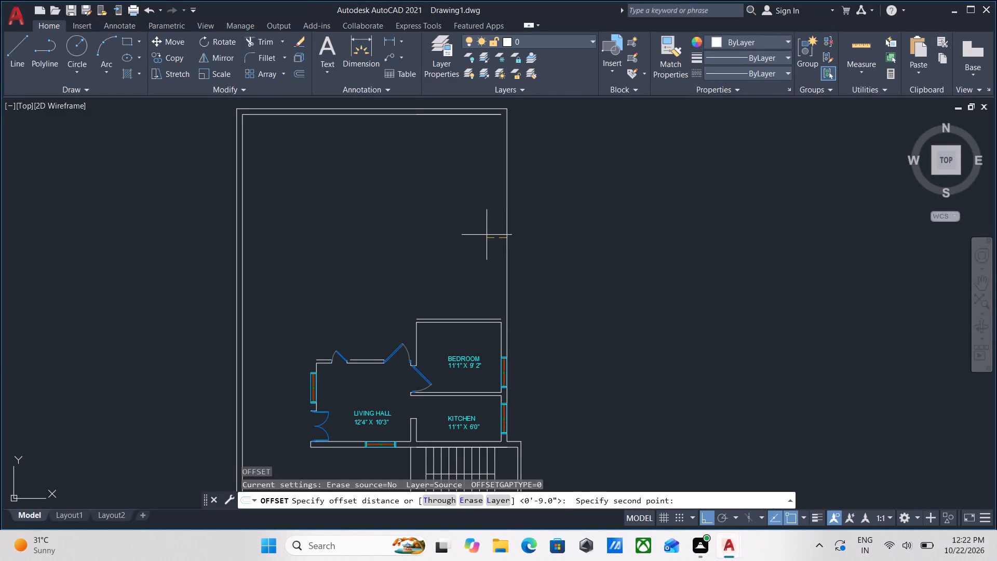
{"action": "left_click", "coordinate": [484, 234]}
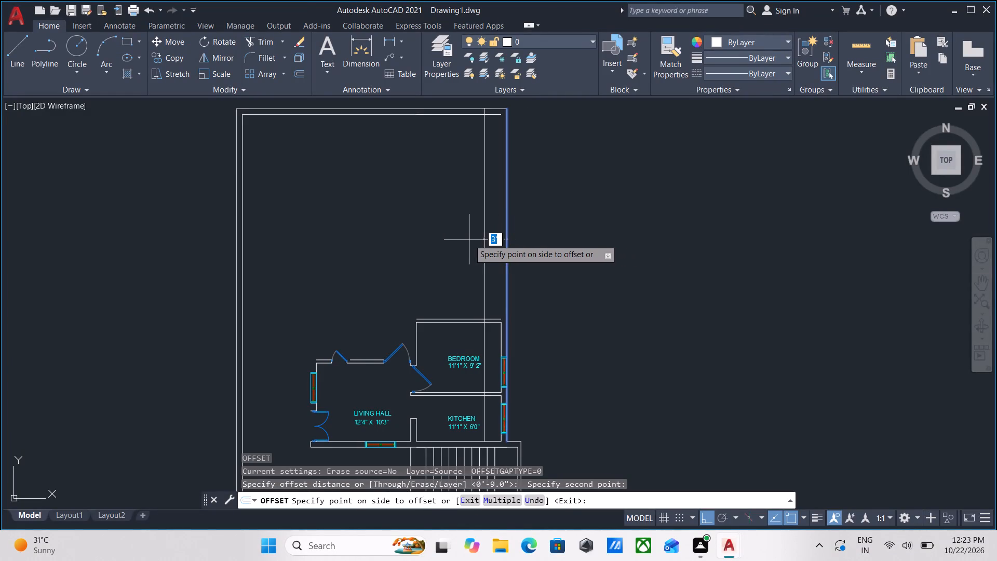
{"action": "key", "text": "9"}
{"action": "key", "text": "shift+quotedbl"}
{"action": "key", "text": "Return"}
{"action": "key", "text": "Escape"}
Trim the right wall's new inner line where it runs past the top wall's inner line at the upper-right corner.
{"action": "scroll", "coordinate": [481, 217], "scroll_direction": "up", "scroll_amount": 1}
{"action": "middle_click_drag", "start_coordinate": [481, 217], "coordinate": [435, 347]}
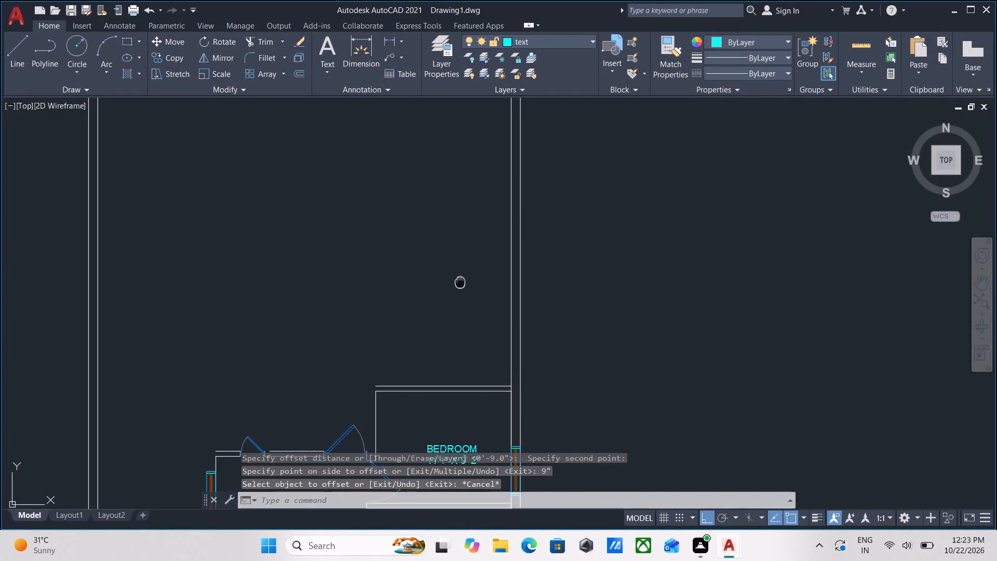
{"action": "middle_click_drag", "start_coordinate": [435, 347], "coordinate": [419, 372]}
{"action": "scroll", "coordinate": [505, 210], "scroll_direction": "up", "scroll_amount": 1}
{"action": "scroll", "coordinate": [455, 204], "scroll_direction": "up", "scroll_amount": 1}
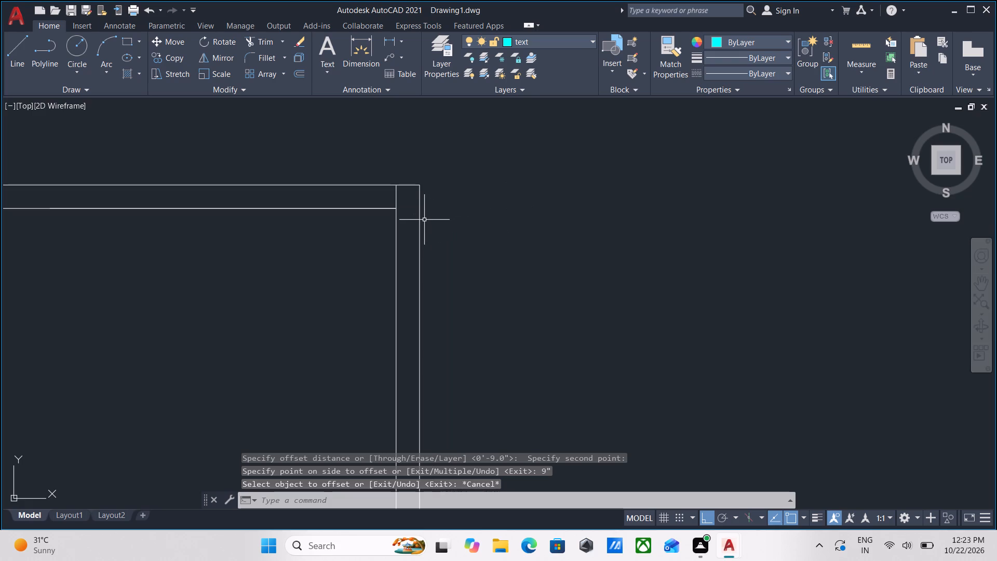
{"action": "key", "text": "t"}
{"action": "key", "text": "r"}
{"action": "key", "text": "Return"}
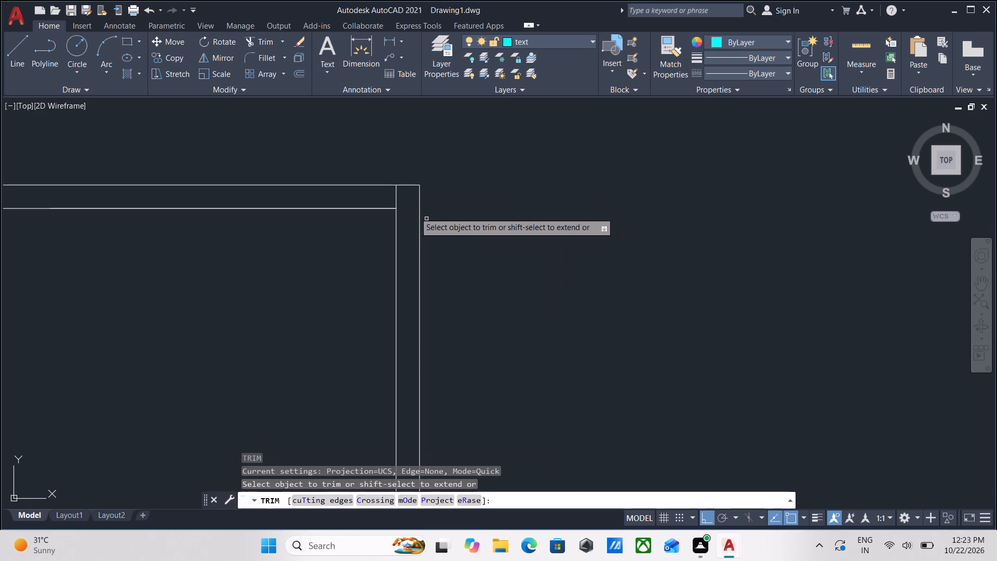
{"action": "scroll", "coordinate": [407, 208], "scroll_direction": "up", "scroll_amount": 1}
{"action": "left_click", "coordinate": [397, 196]}
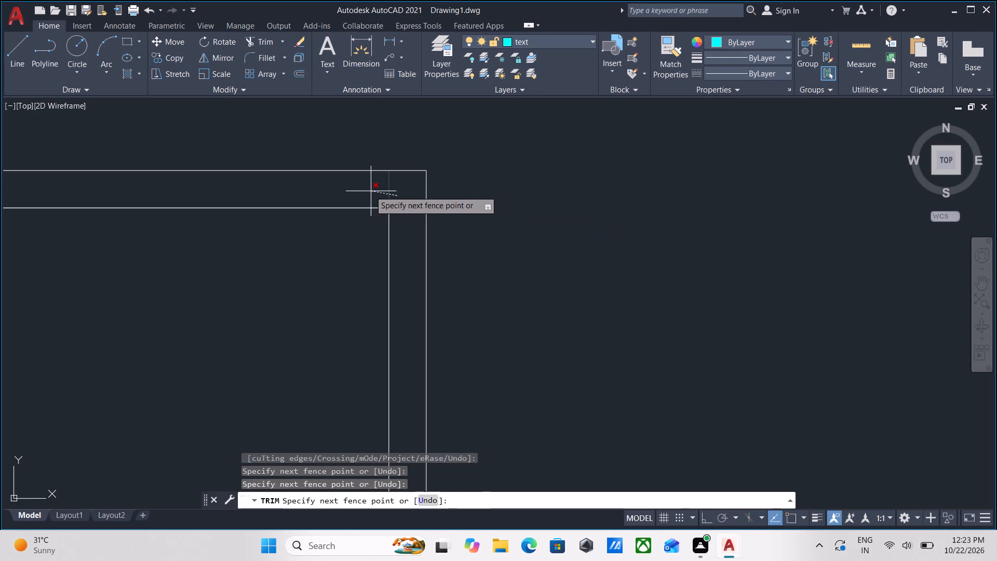
{"action": "left_click", "coordinate": [370, 191]}
{"action": "key", "text": "Escape"}
{"action": "scroll", "coordinate": [370, 191], "scroll_direction": "down", "scroll_amount": 2}
{"action": "scroll", "coordinate": [276, 220], "scroll_direction": "down", "scroll_amount": 1}
{"action": "middle_click_drag", "start_coordinate": [275, 221], "coordinate": [458, 219]}
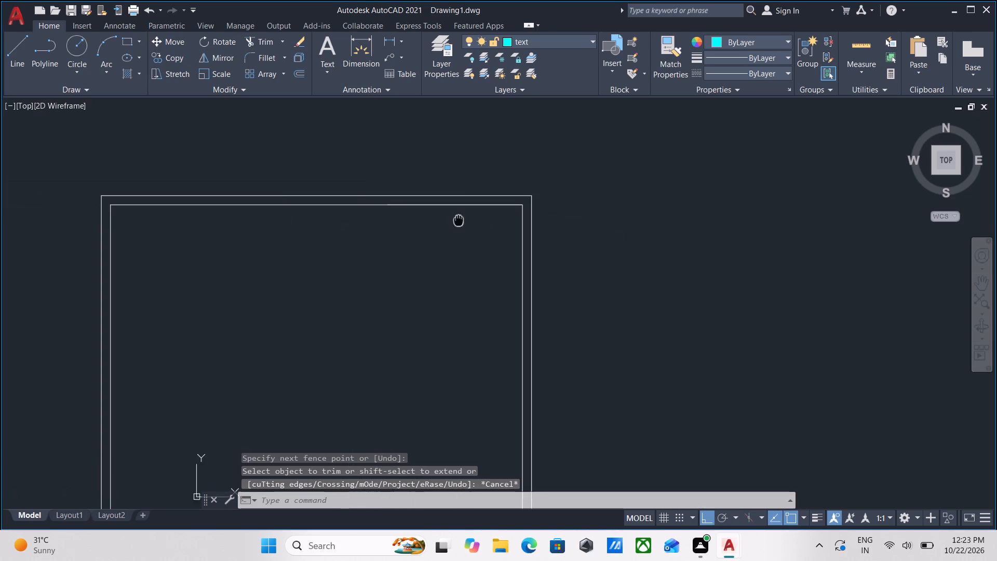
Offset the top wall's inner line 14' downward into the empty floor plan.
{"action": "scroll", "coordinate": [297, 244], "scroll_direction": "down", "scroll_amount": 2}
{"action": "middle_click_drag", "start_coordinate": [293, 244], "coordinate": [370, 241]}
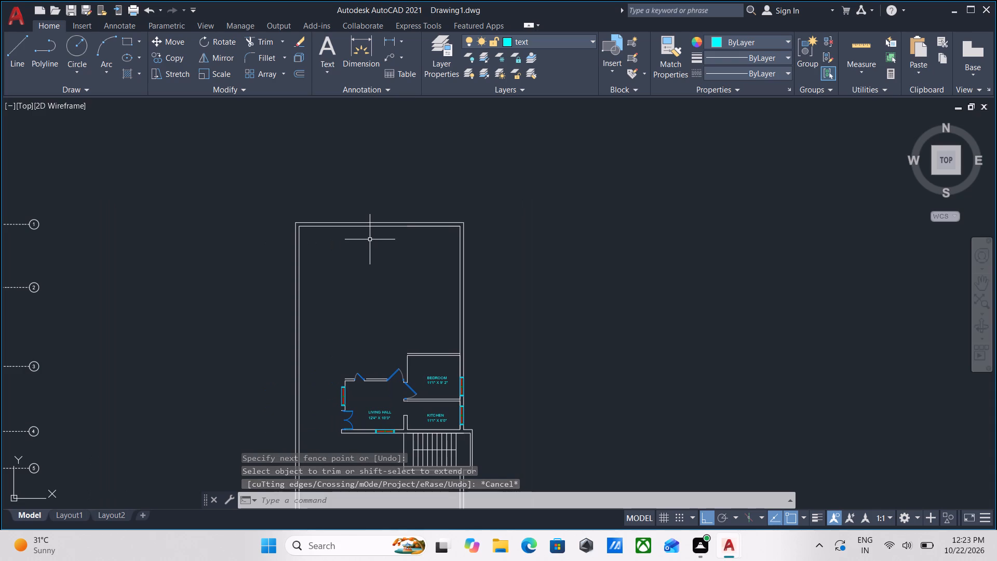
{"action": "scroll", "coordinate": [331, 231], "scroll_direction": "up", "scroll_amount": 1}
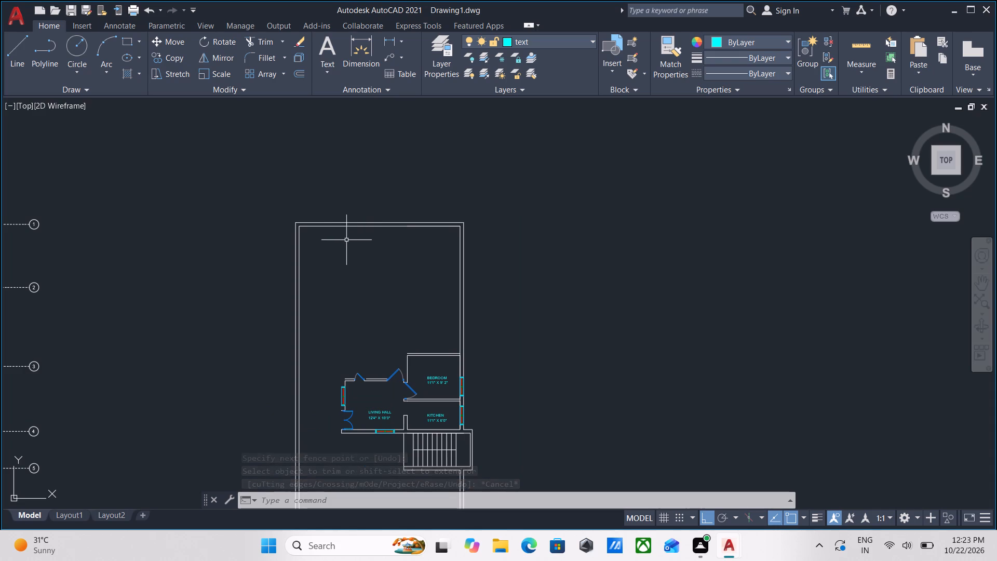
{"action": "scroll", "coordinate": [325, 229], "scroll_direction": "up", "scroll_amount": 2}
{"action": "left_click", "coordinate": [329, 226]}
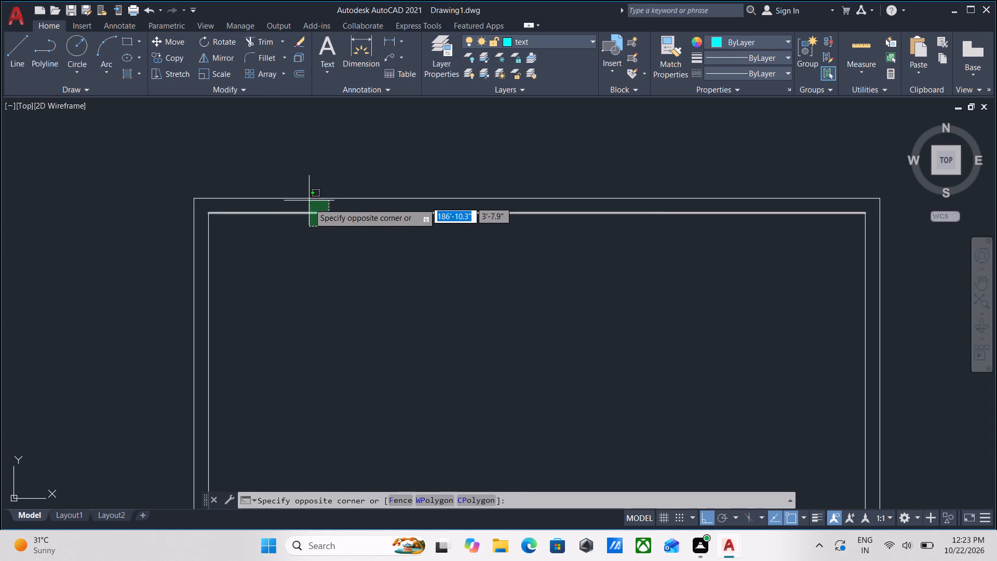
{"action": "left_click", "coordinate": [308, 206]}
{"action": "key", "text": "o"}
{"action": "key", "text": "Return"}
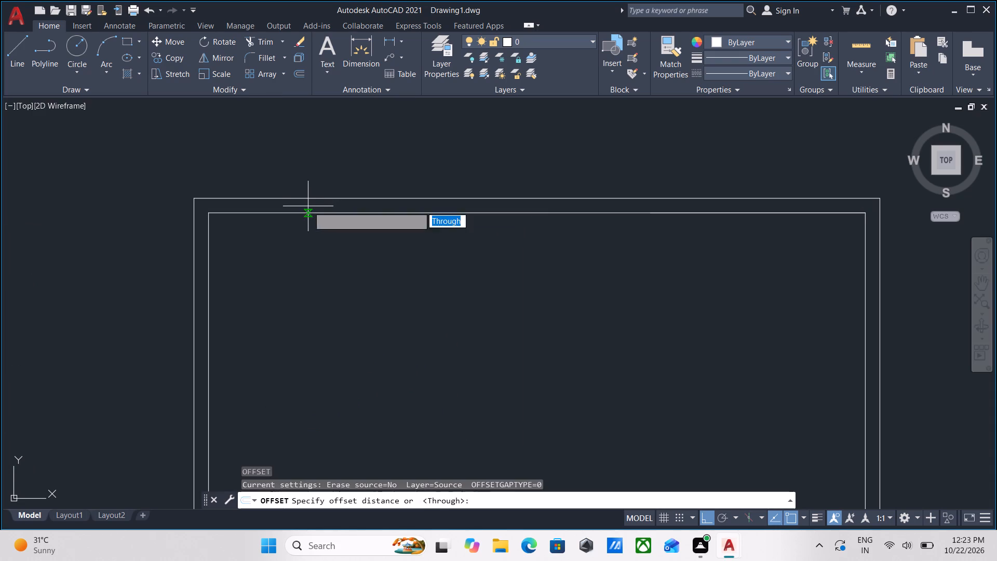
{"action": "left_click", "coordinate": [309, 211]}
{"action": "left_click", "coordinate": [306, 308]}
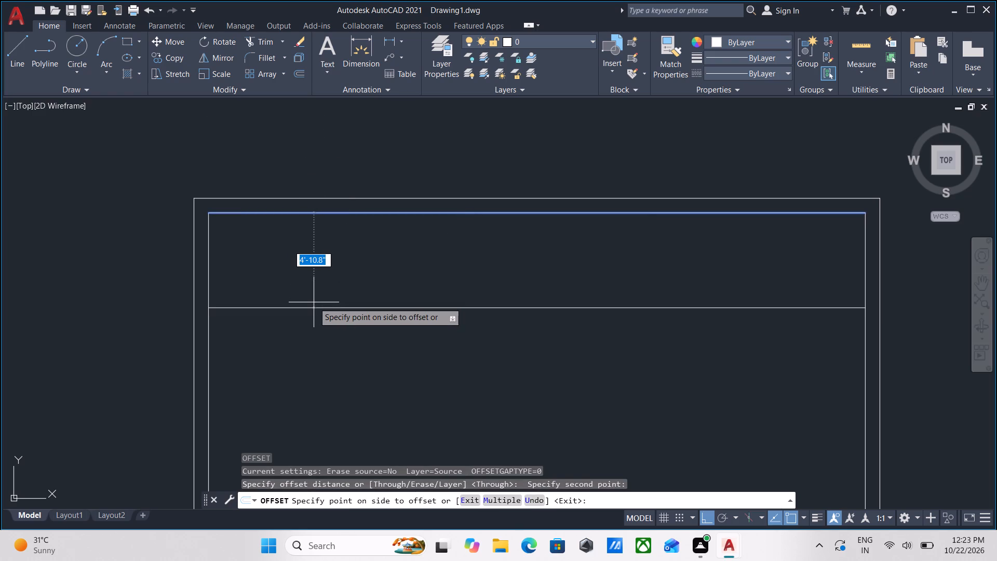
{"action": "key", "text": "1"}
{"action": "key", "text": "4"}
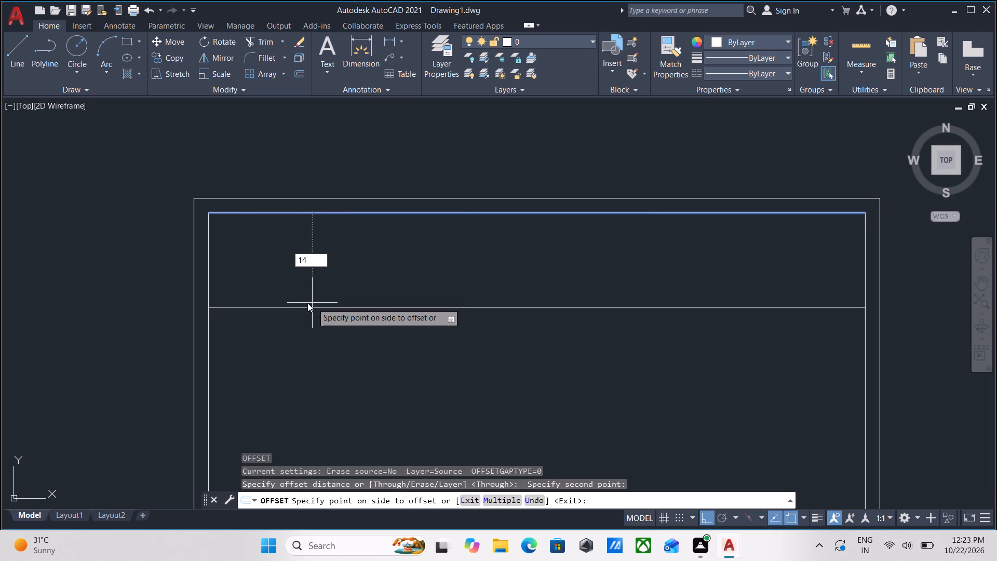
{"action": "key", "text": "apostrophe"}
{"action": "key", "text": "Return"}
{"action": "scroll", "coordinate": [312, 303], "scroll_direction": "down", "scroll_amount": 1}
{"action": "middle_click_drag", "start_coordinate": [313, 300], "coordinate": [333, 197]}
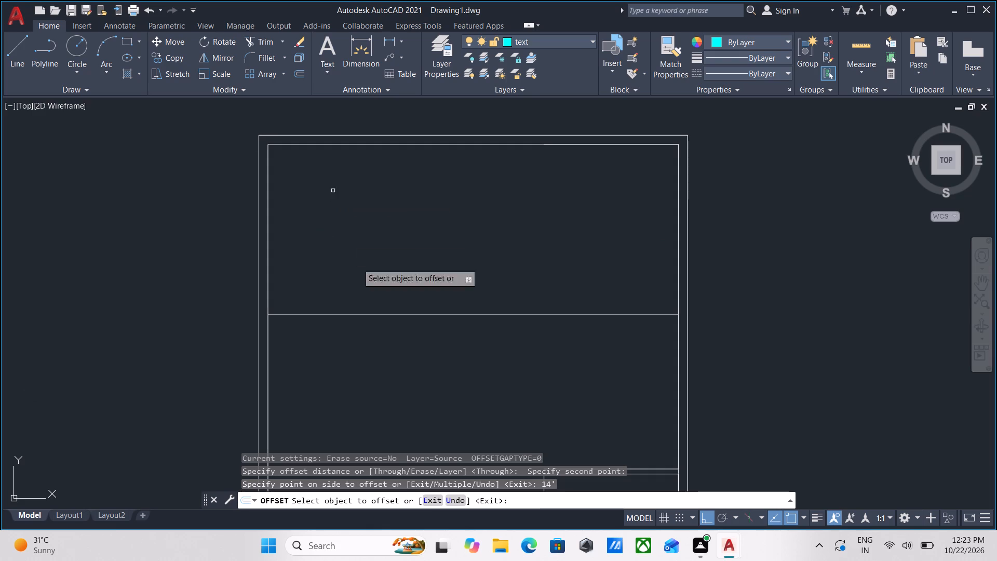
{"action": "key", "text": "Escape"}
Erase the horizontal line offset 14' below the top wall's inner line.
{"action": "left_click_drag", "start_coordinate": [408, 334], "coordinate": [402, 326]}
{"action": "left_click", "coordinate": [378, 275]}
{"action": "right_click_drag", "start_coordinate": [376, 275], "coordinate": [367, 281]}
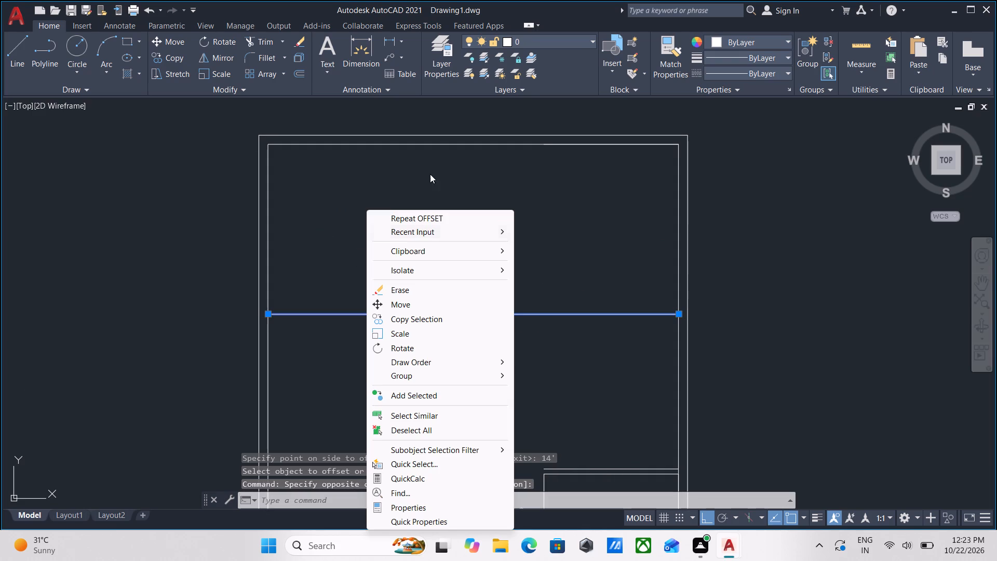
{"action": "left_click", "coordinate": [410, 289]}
Offset the top wall's inner line 12'6" downward to place a horizontal interior wall line across the plan.
{"action": "middle_click_drag", "start_coordinate": [353, 157], "coordinate": [378, 219]}
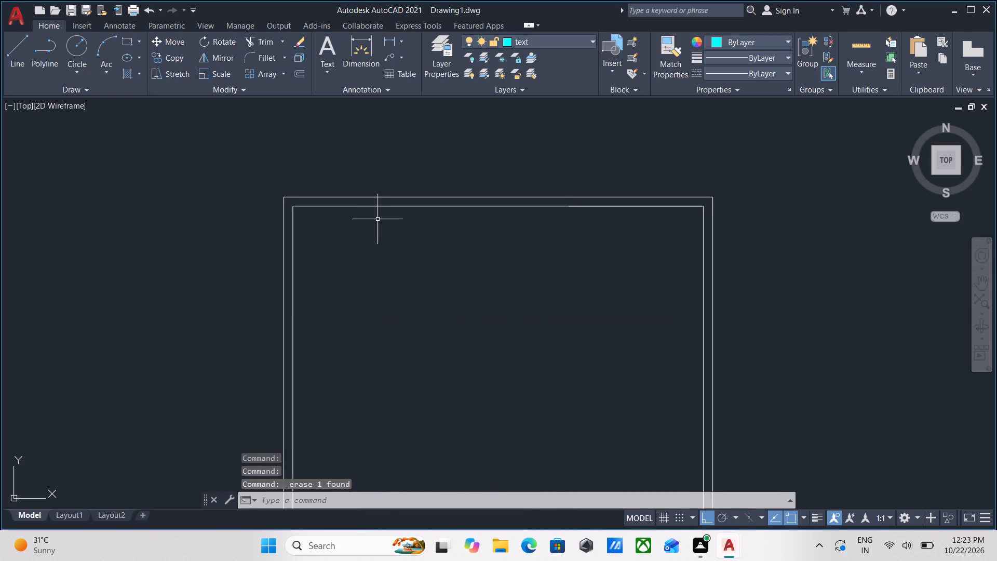
{"action": "left_click", "coordinate": [378, 219]}
{"action": "left_click", "coordinate": [364, 203]}
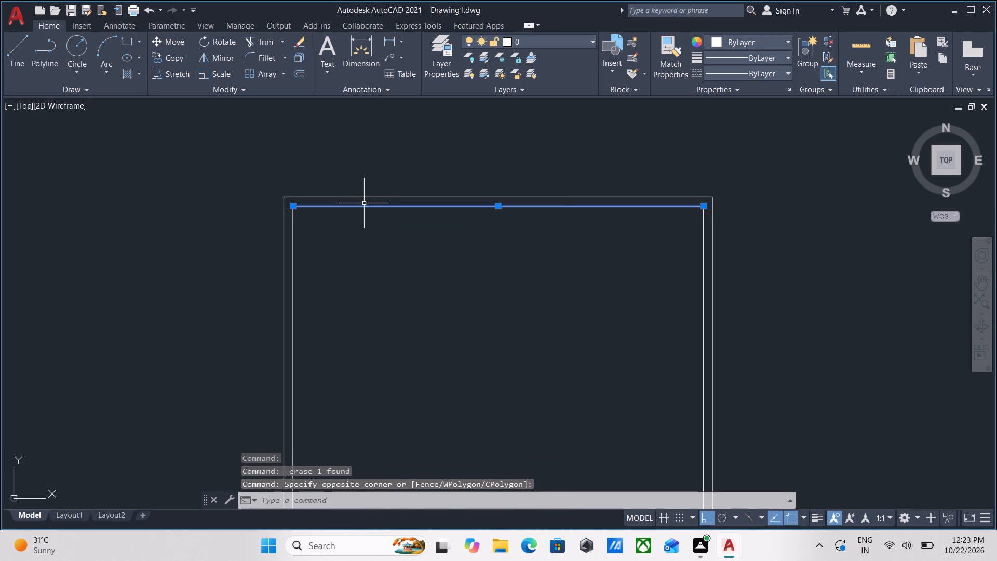
{"action": "key", "text": "o"}
{"action": "key", "text": "Return"}
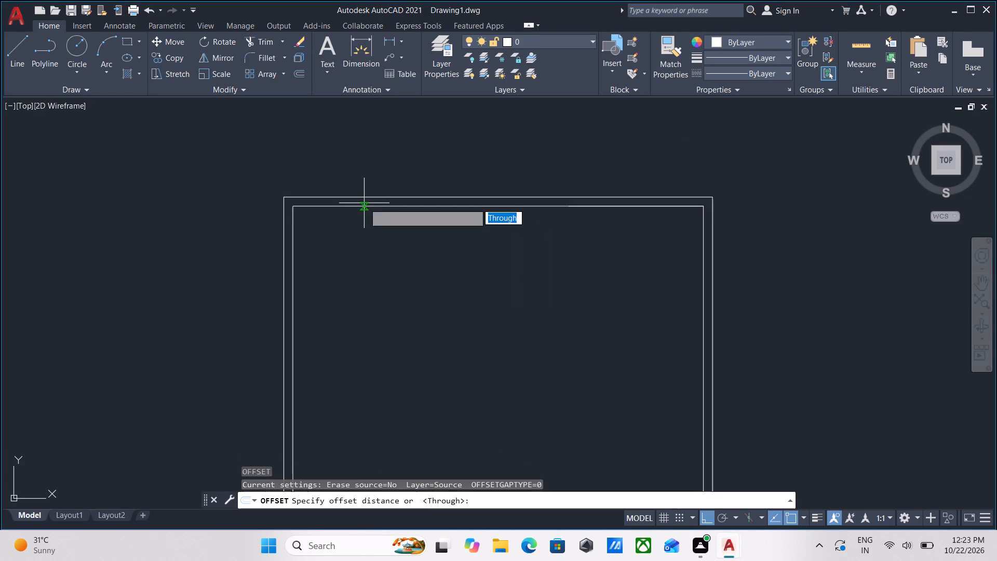
{"action": "left_click", "coordinate": [364, 205]}
{"action": "left_click", "coordinate": [360, 268]}
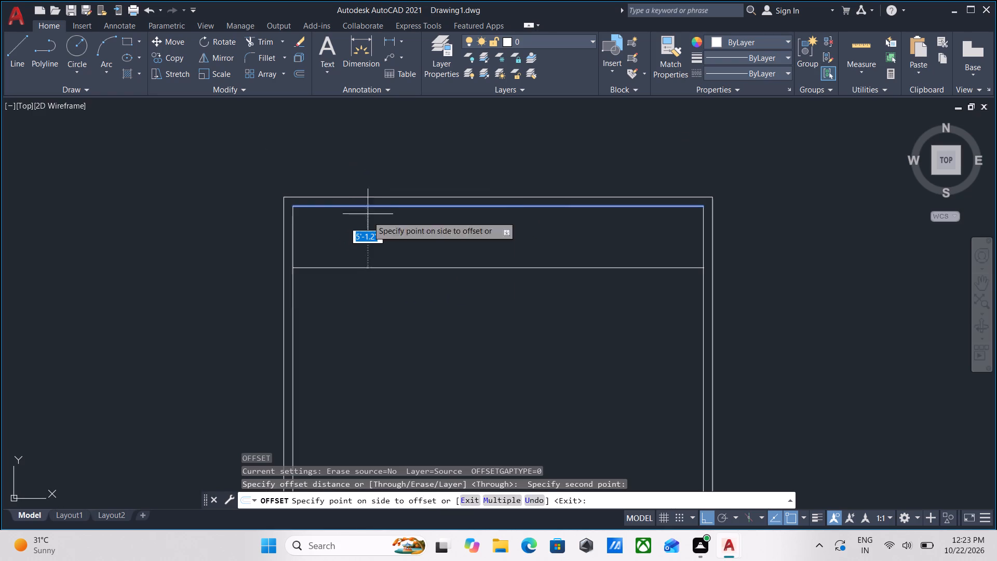
{"action": "type", "text": "12"}
{"action": "key", "text": "apostrophe"}
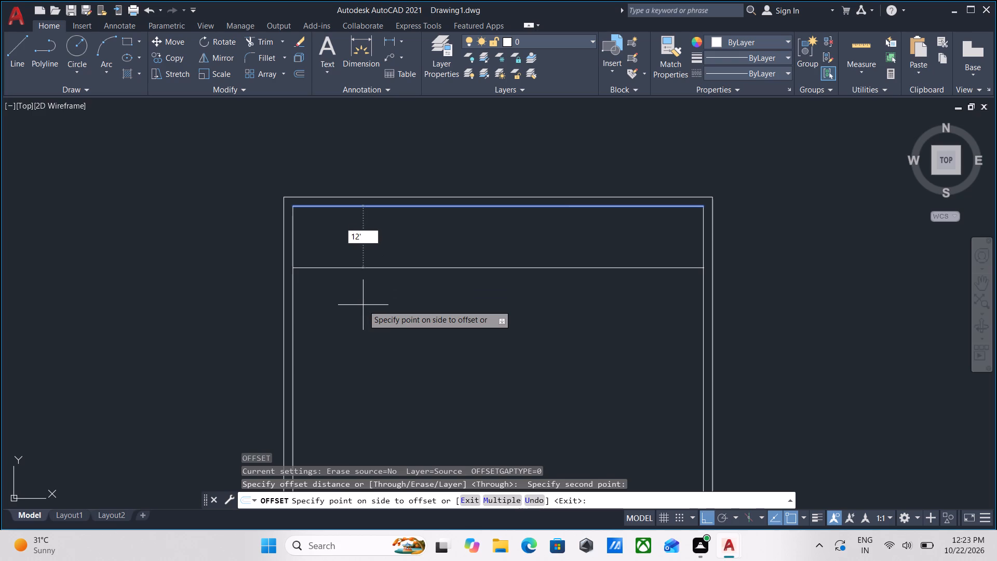
{"action": "key", "text": "6"}
{"action": "key", "text": "shift+quotedbl"}
{"action": "key", "text": "Return"}
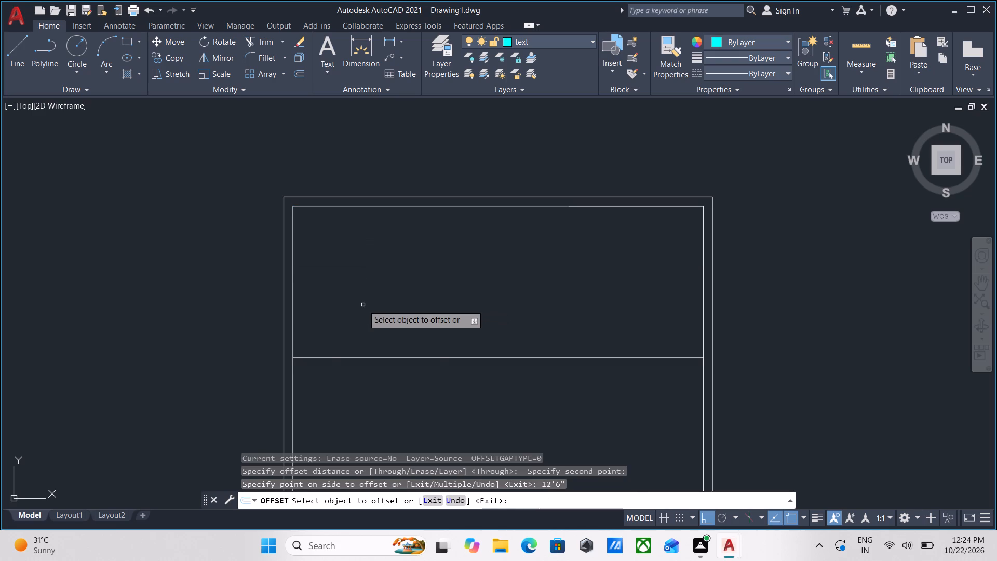
Offset the new horizontal interior wall line that spans between the left and right outer walls.
{"action": "left_click", "coordinate": [356, 358]}
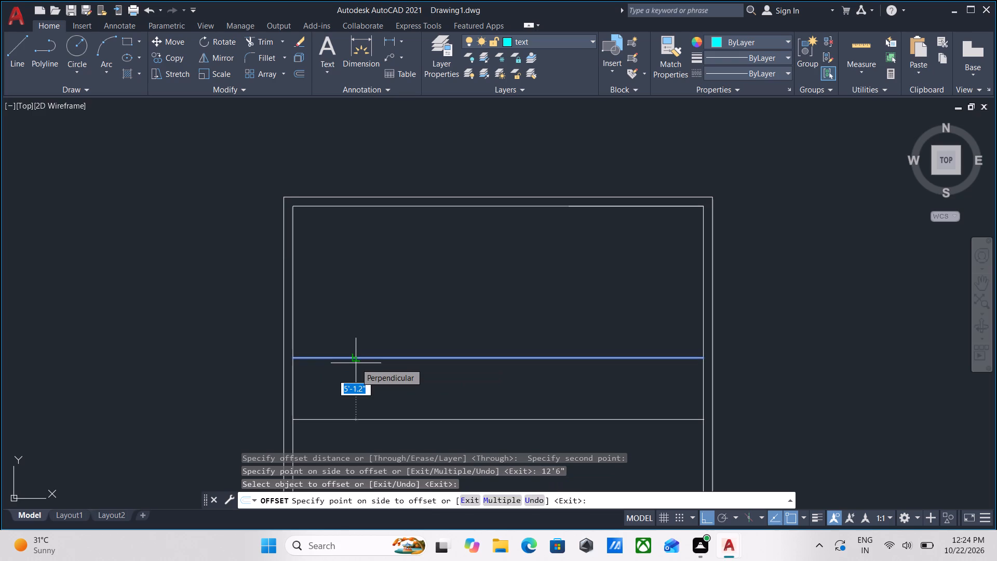